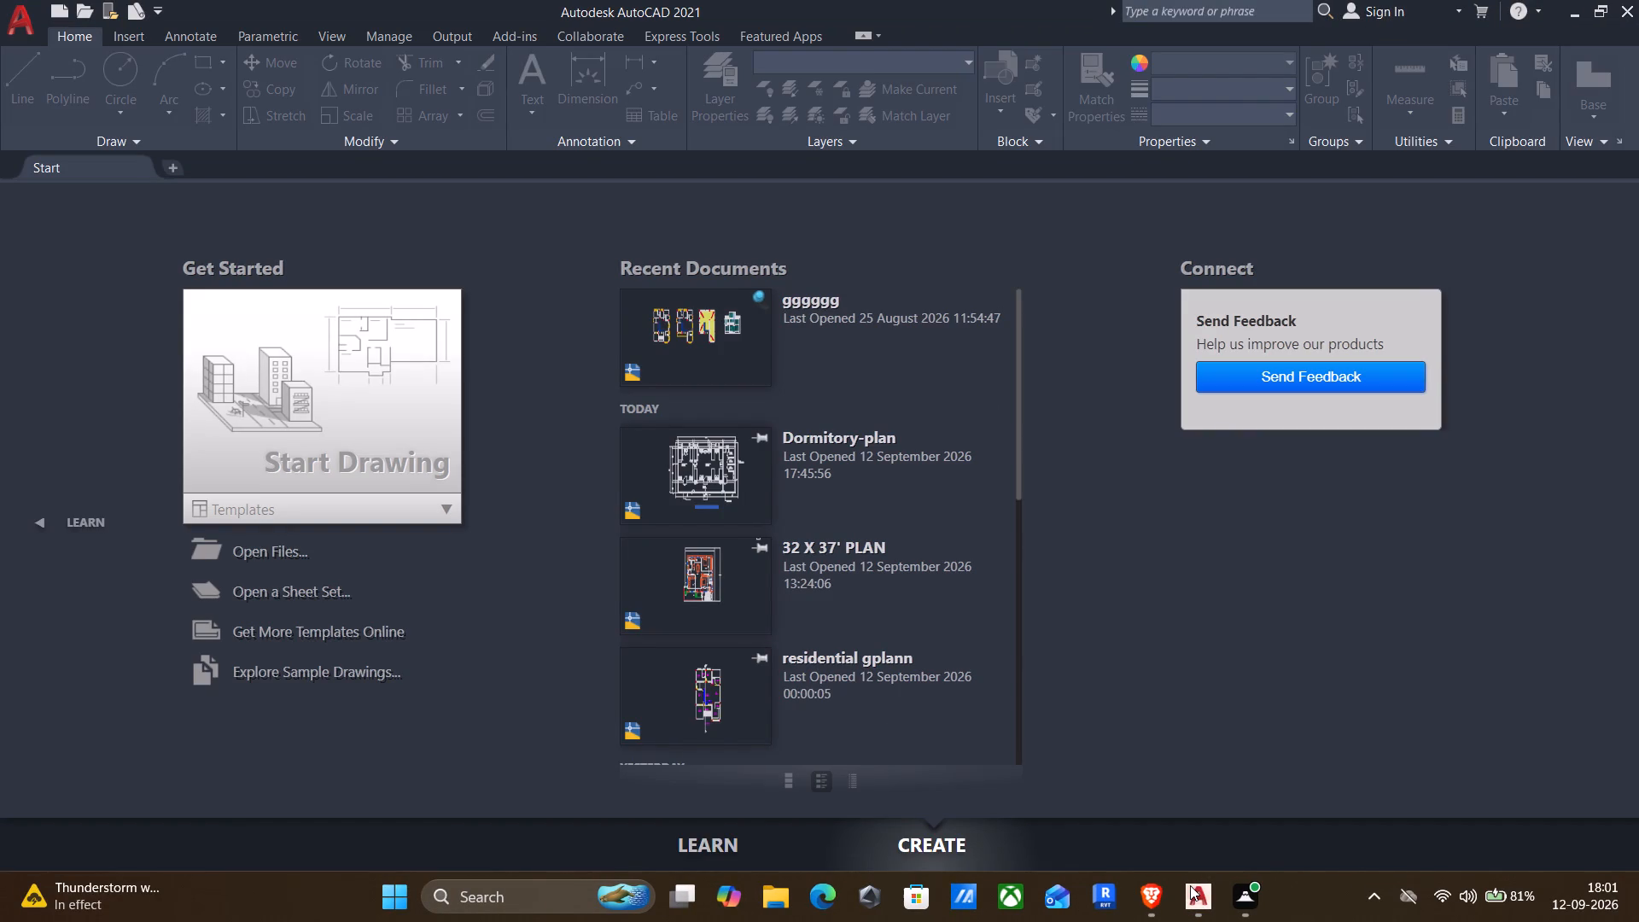
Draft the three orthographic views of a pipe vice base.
Start a new drawing and close the Properties palette.
click(300, 439)
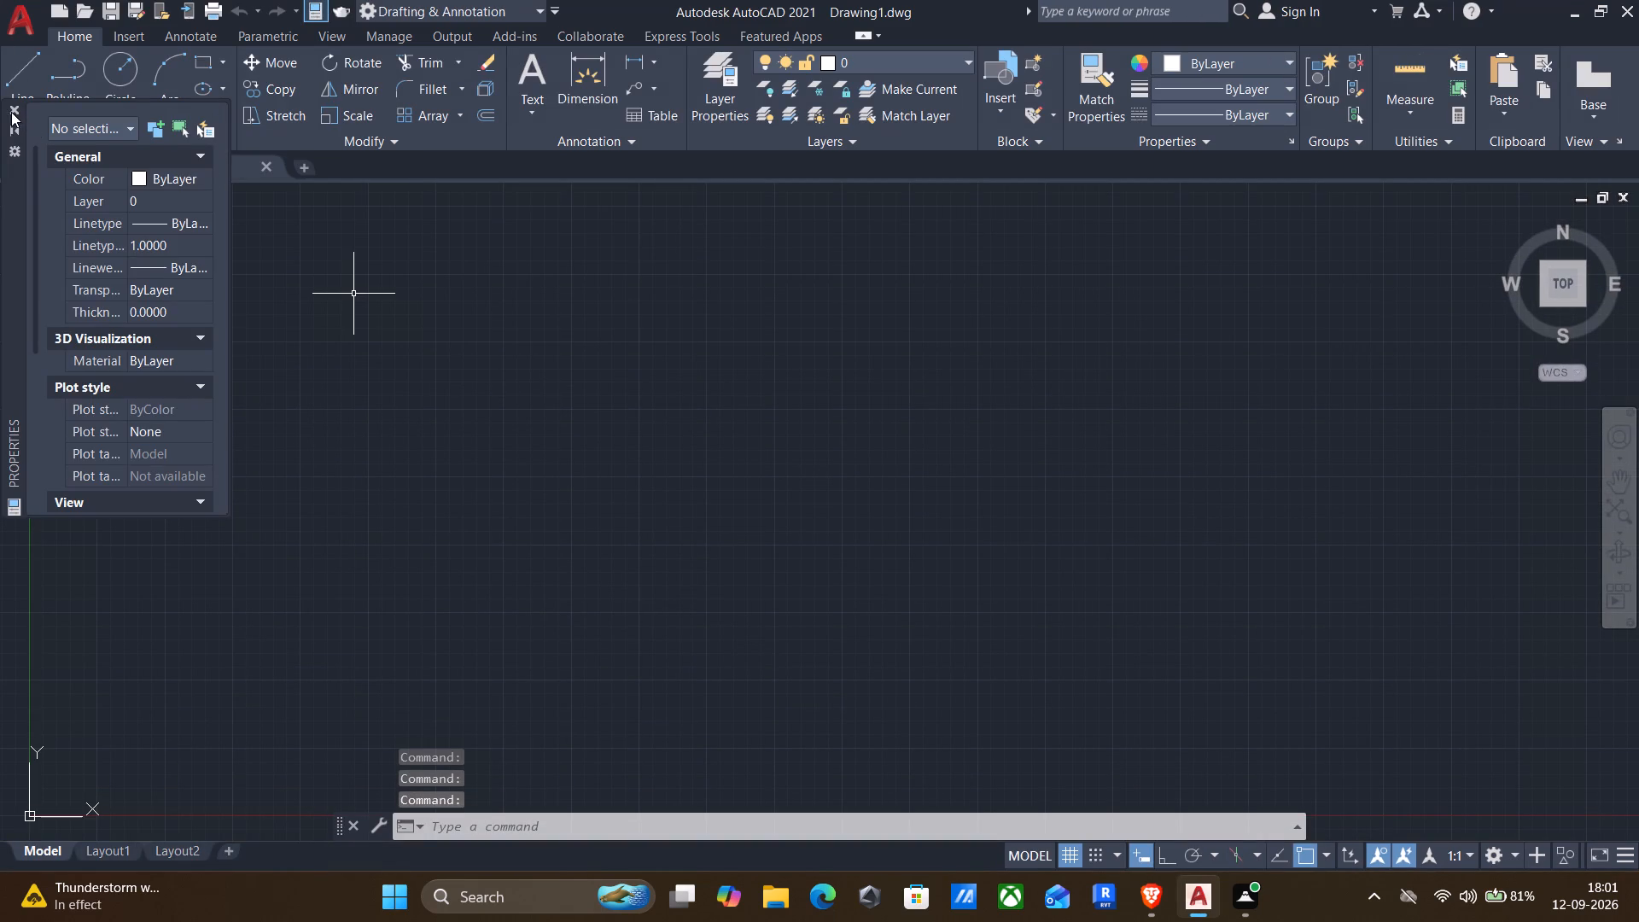
click(11, 112)
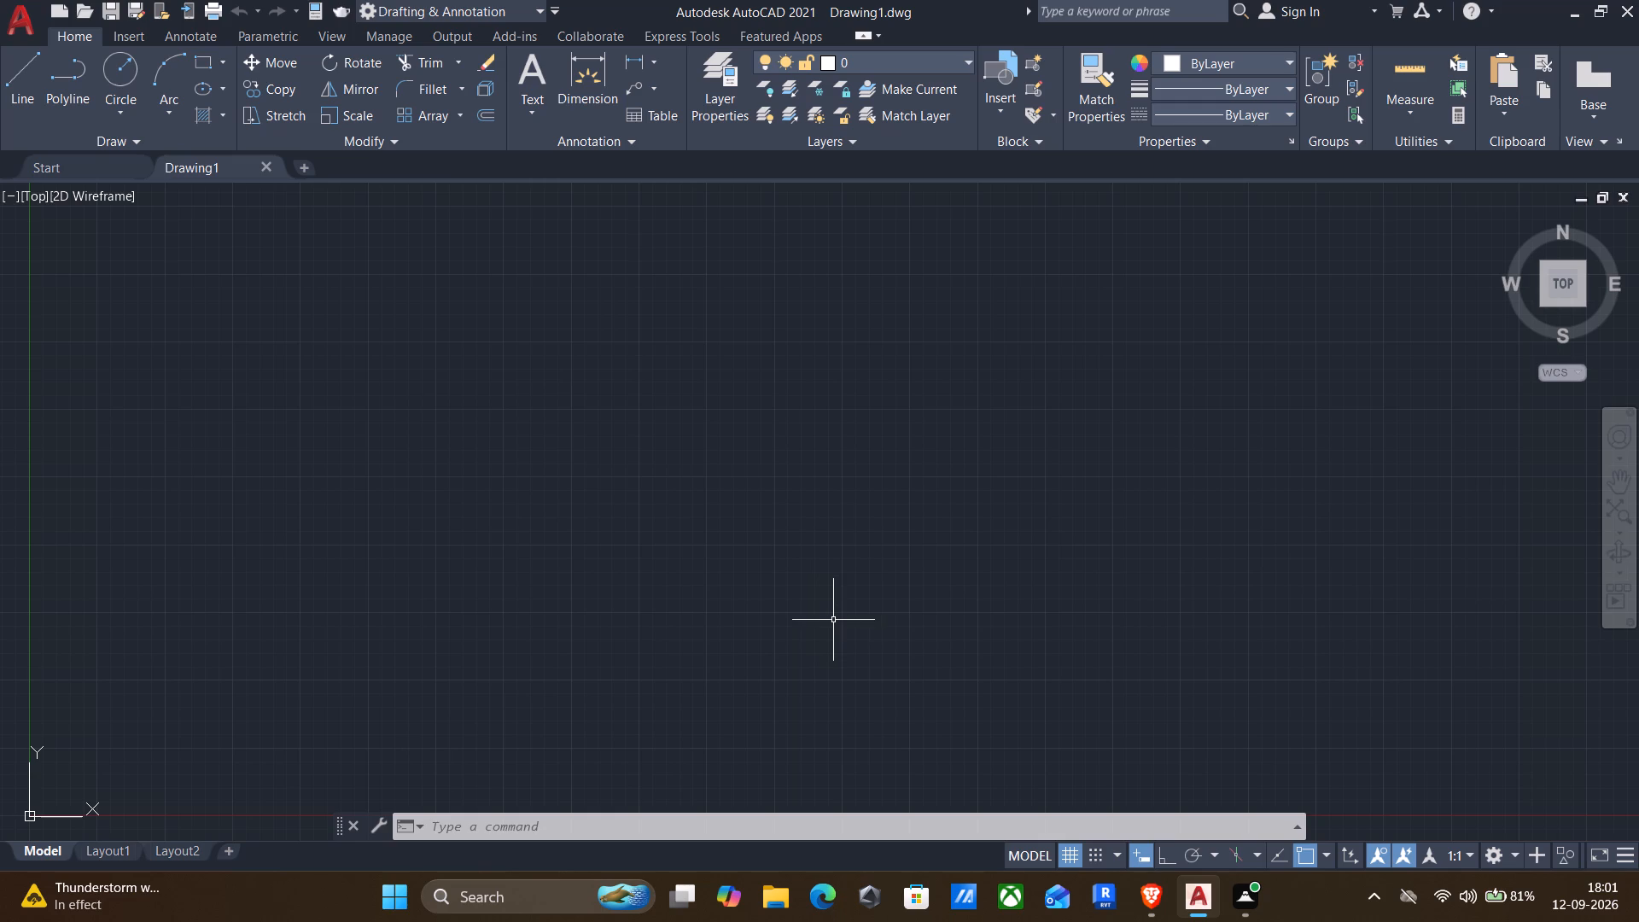
Draw a rectangle 170 units wide and 60 units high.
text(RE)
key(c)
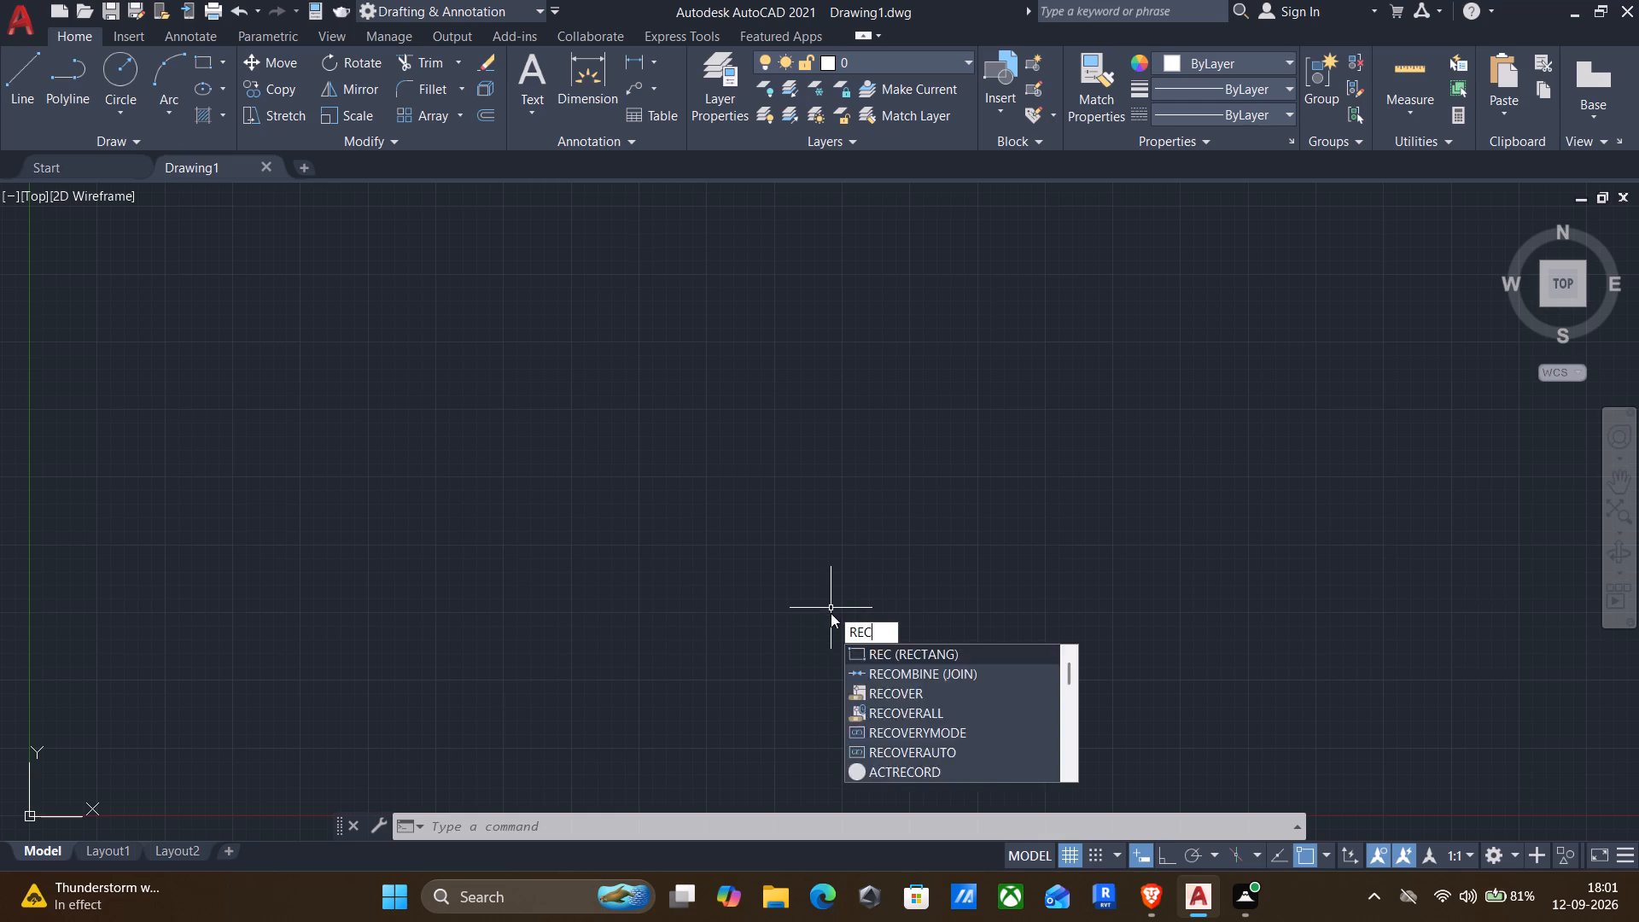
key(Return)
click(638, 347)
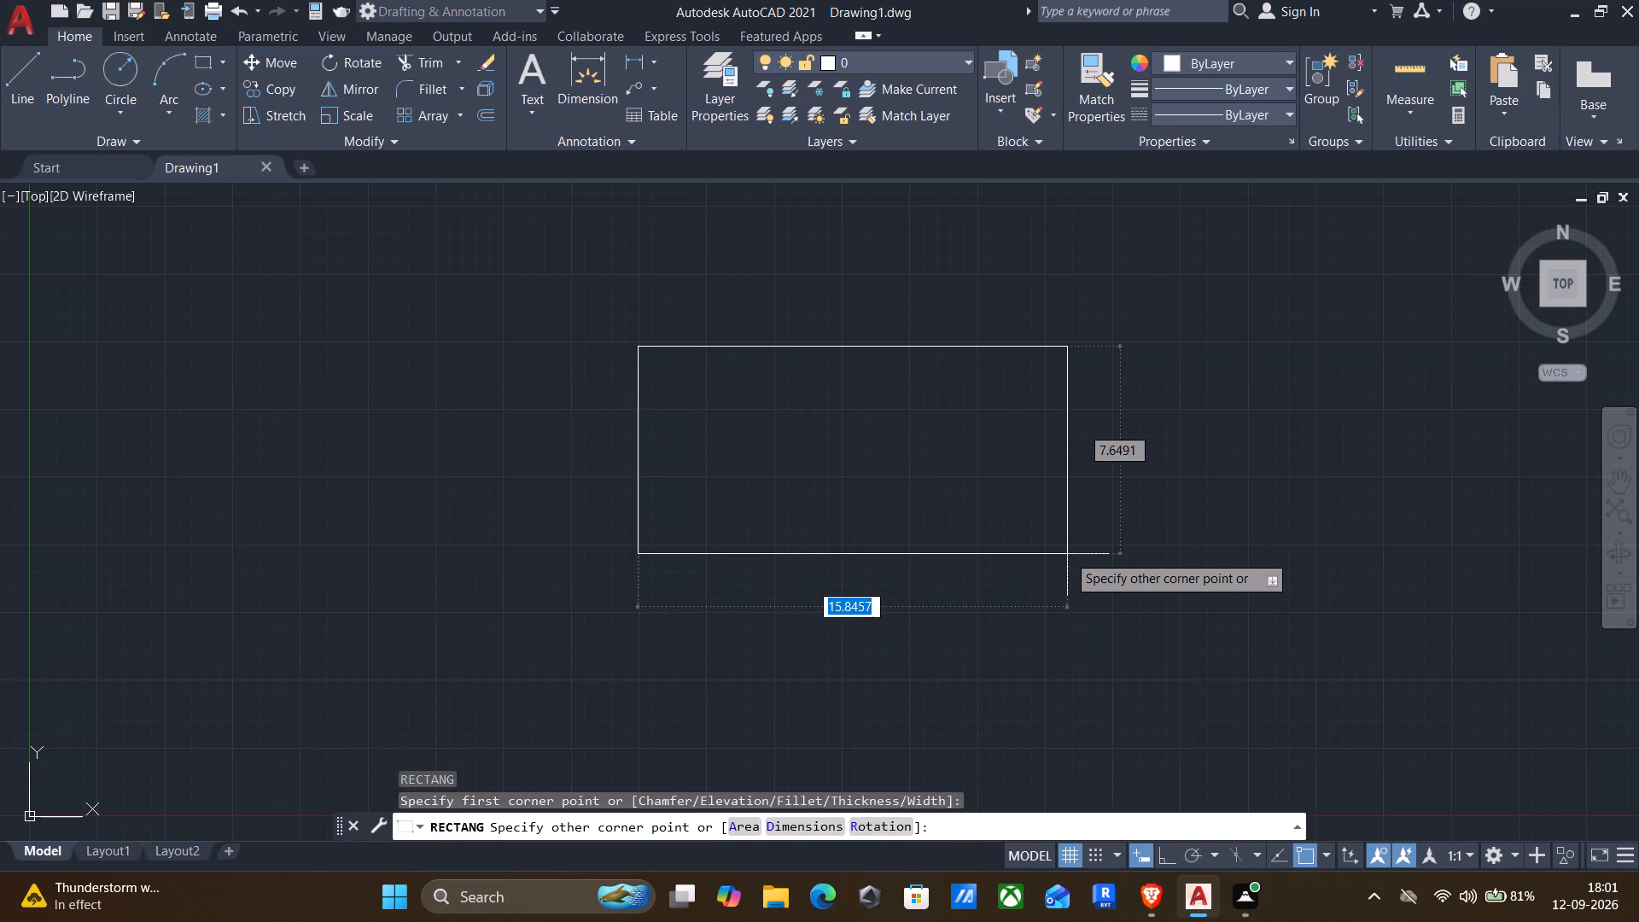
text(170,60)
key(Return)
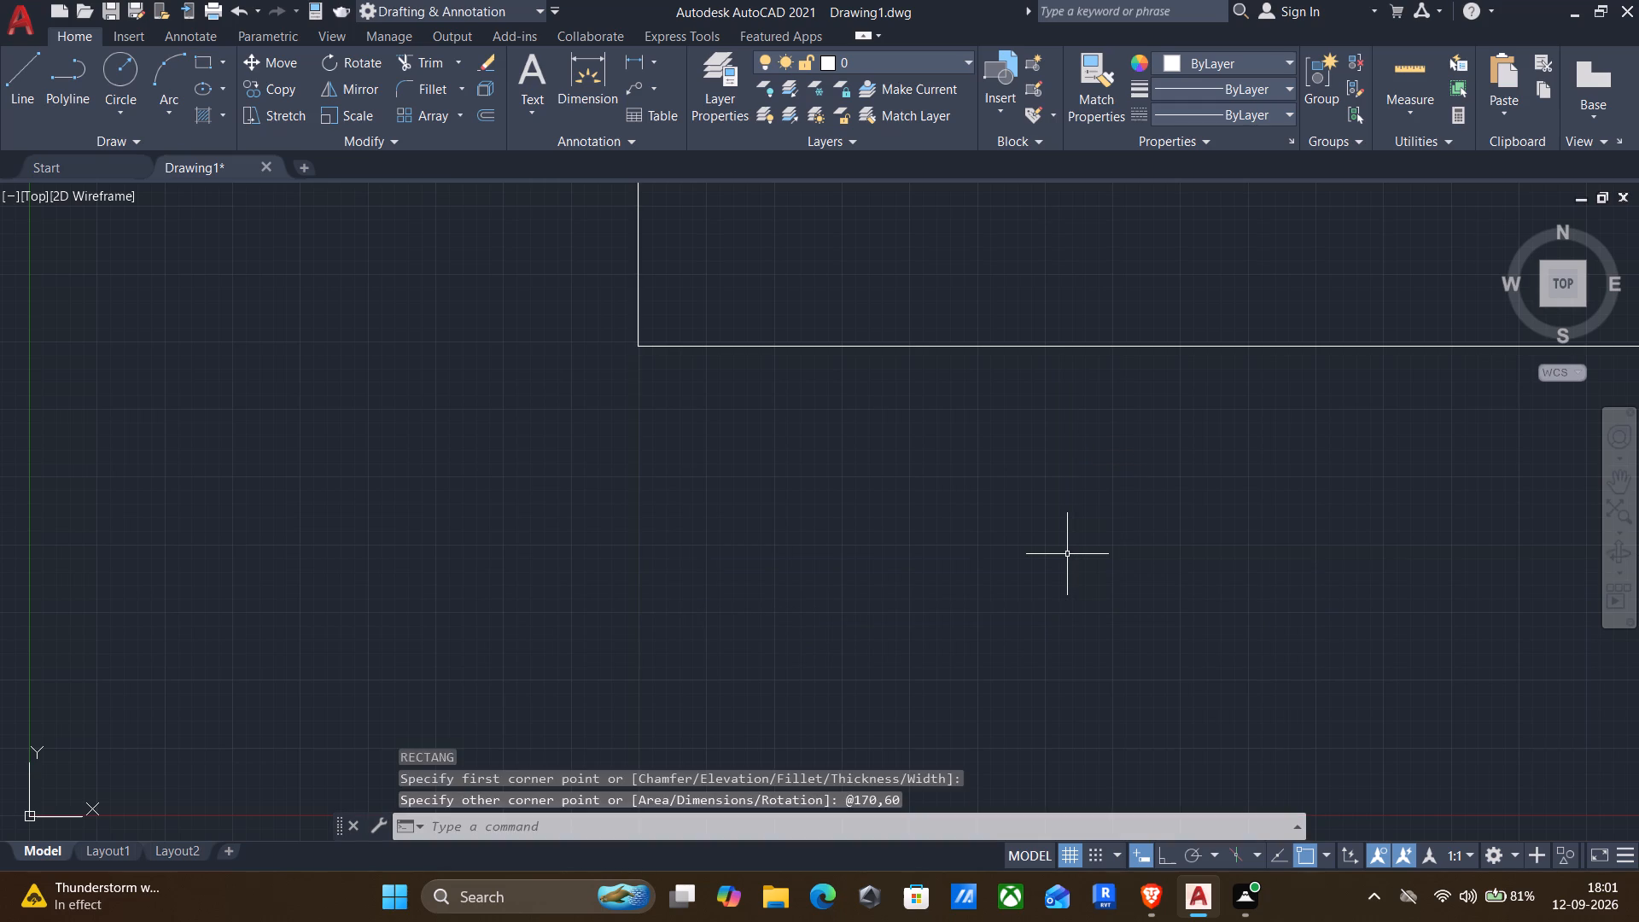
Move the rectangle by its lower-left corner up and to the right, well away from the origin.
scroll(1067, 534, down, 3)
middle_drag(1084, 528, 741, 809)
scroll(742, 809, down, 3)
middle_drag(796, 679, 801, 636)
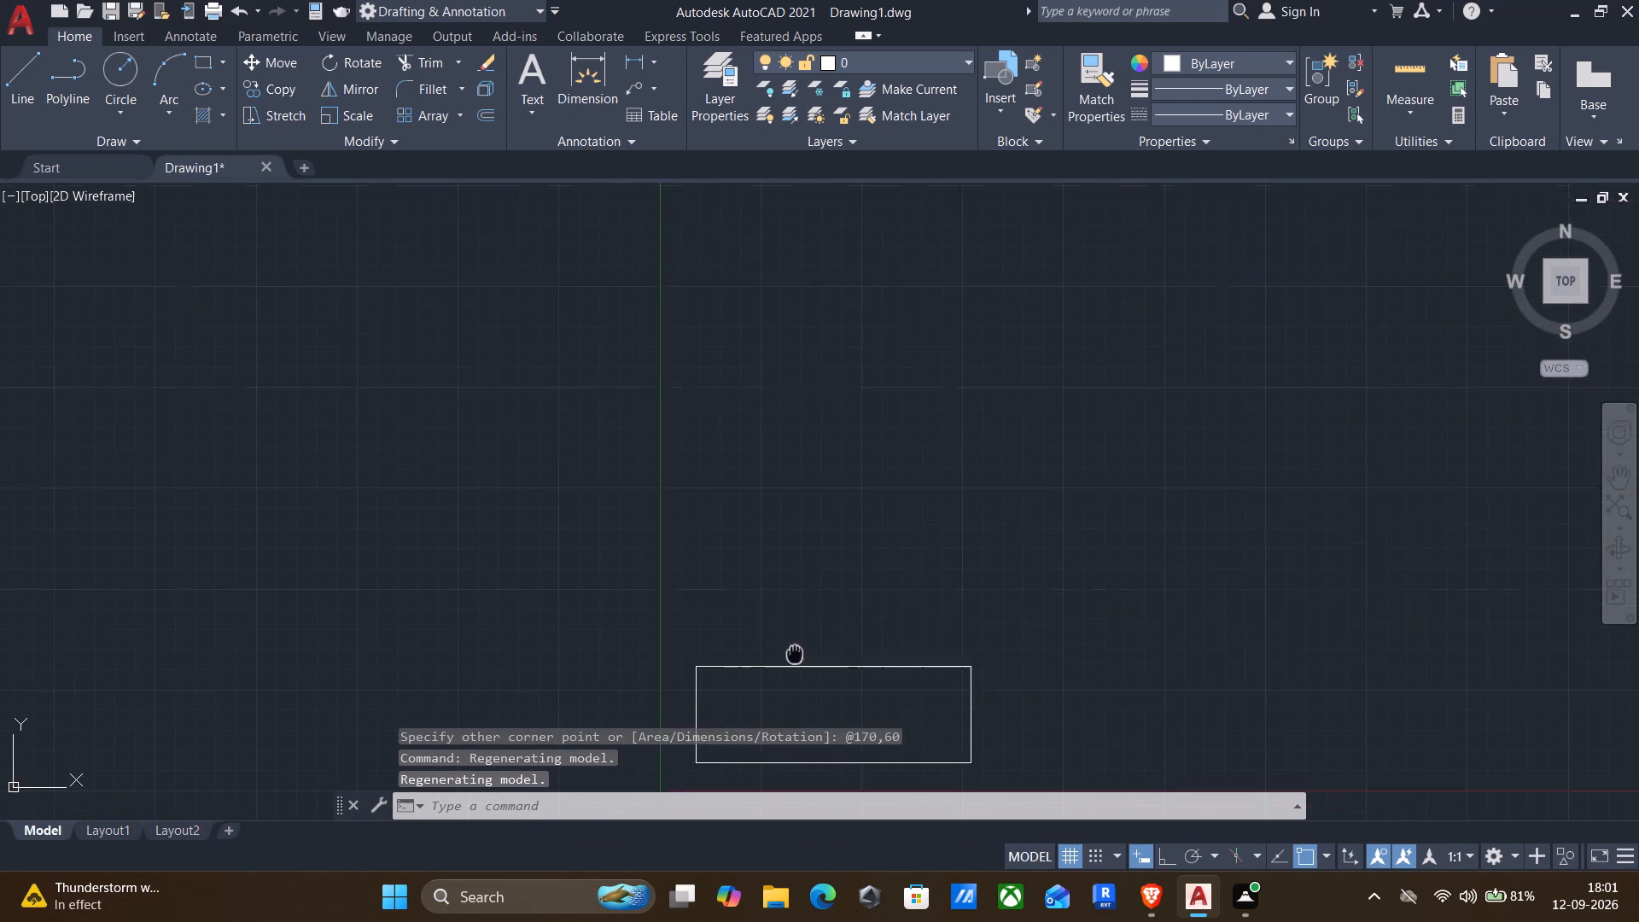
middle_drag(801, 636, 861, 465)
click(746, 431)
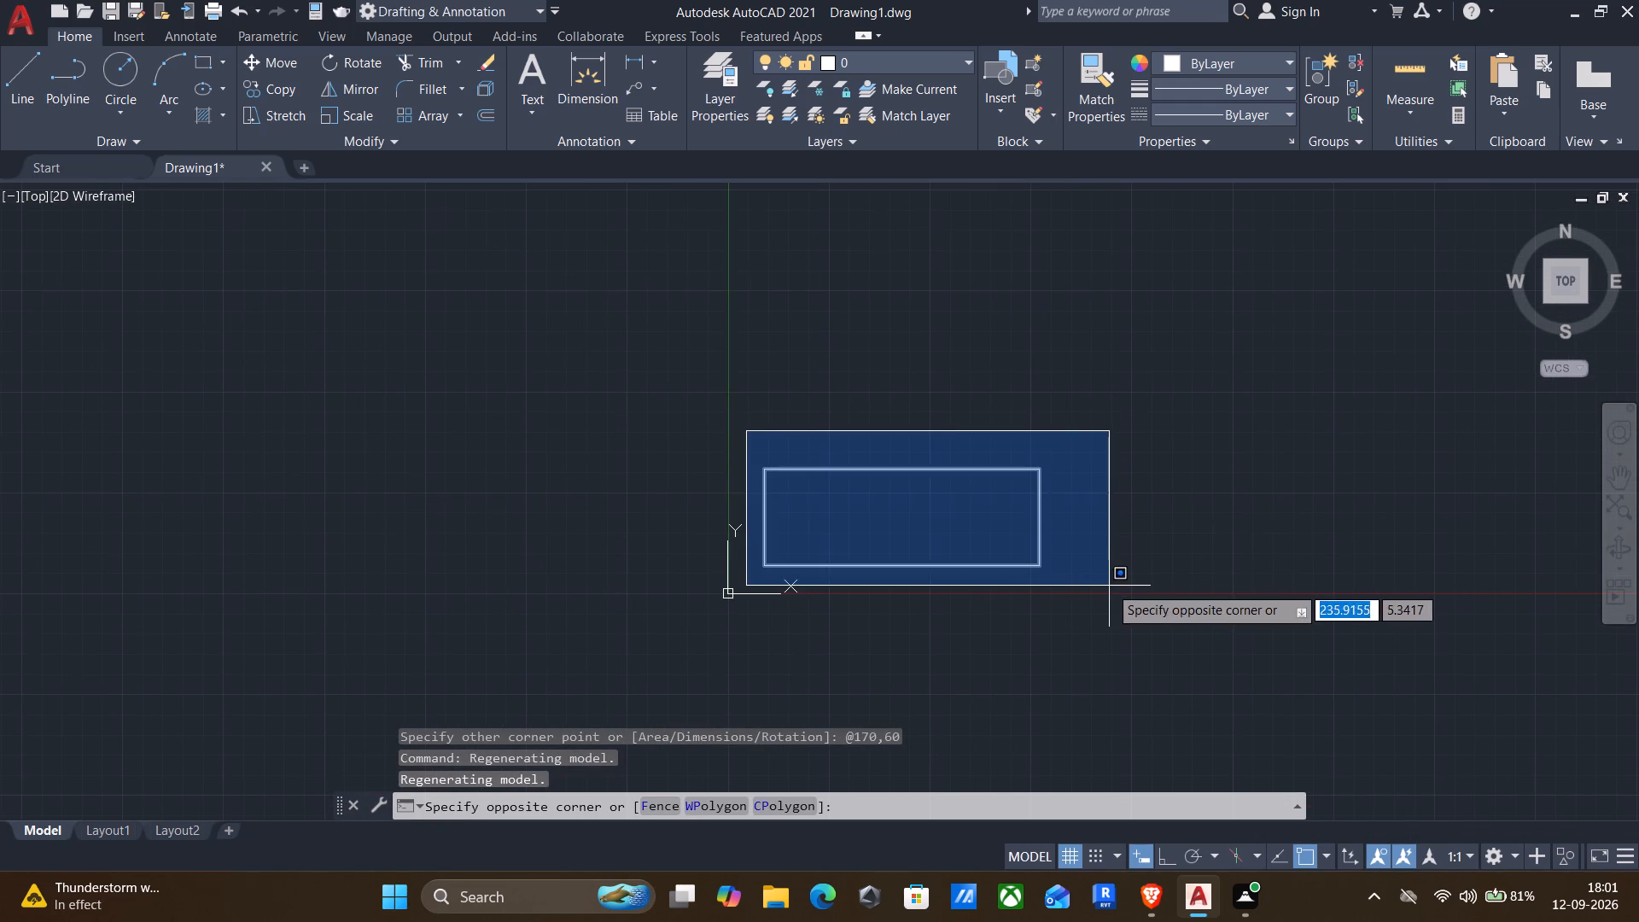
click(1109, 586)
key(m)
key(Return)
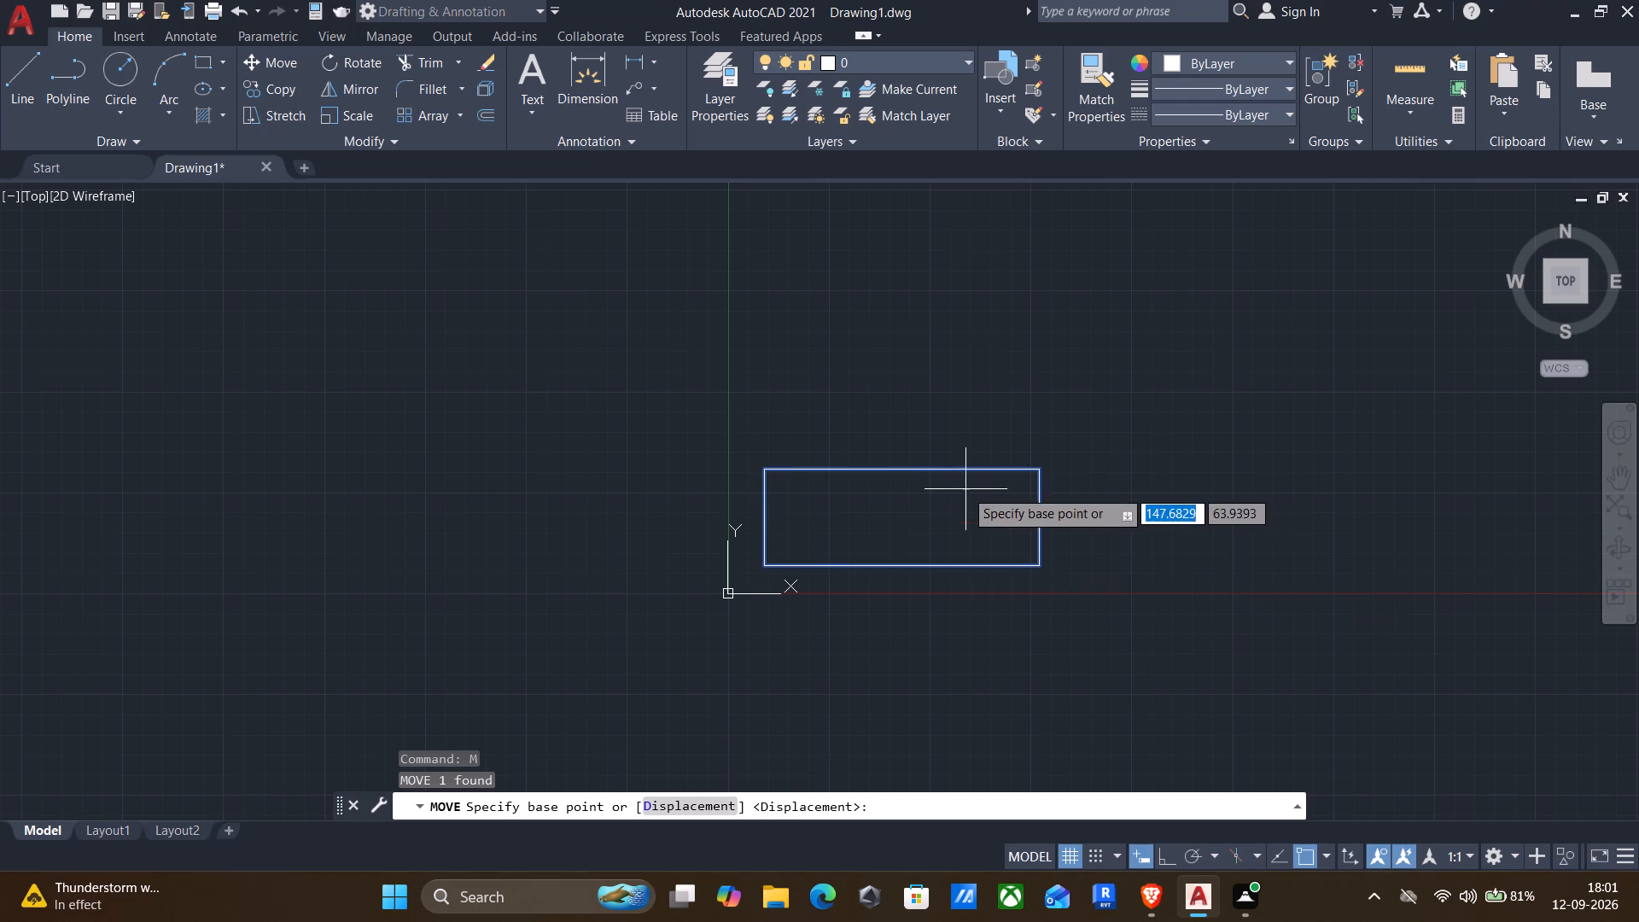
click(766, 564)
scroll(857, 501, down, 2)
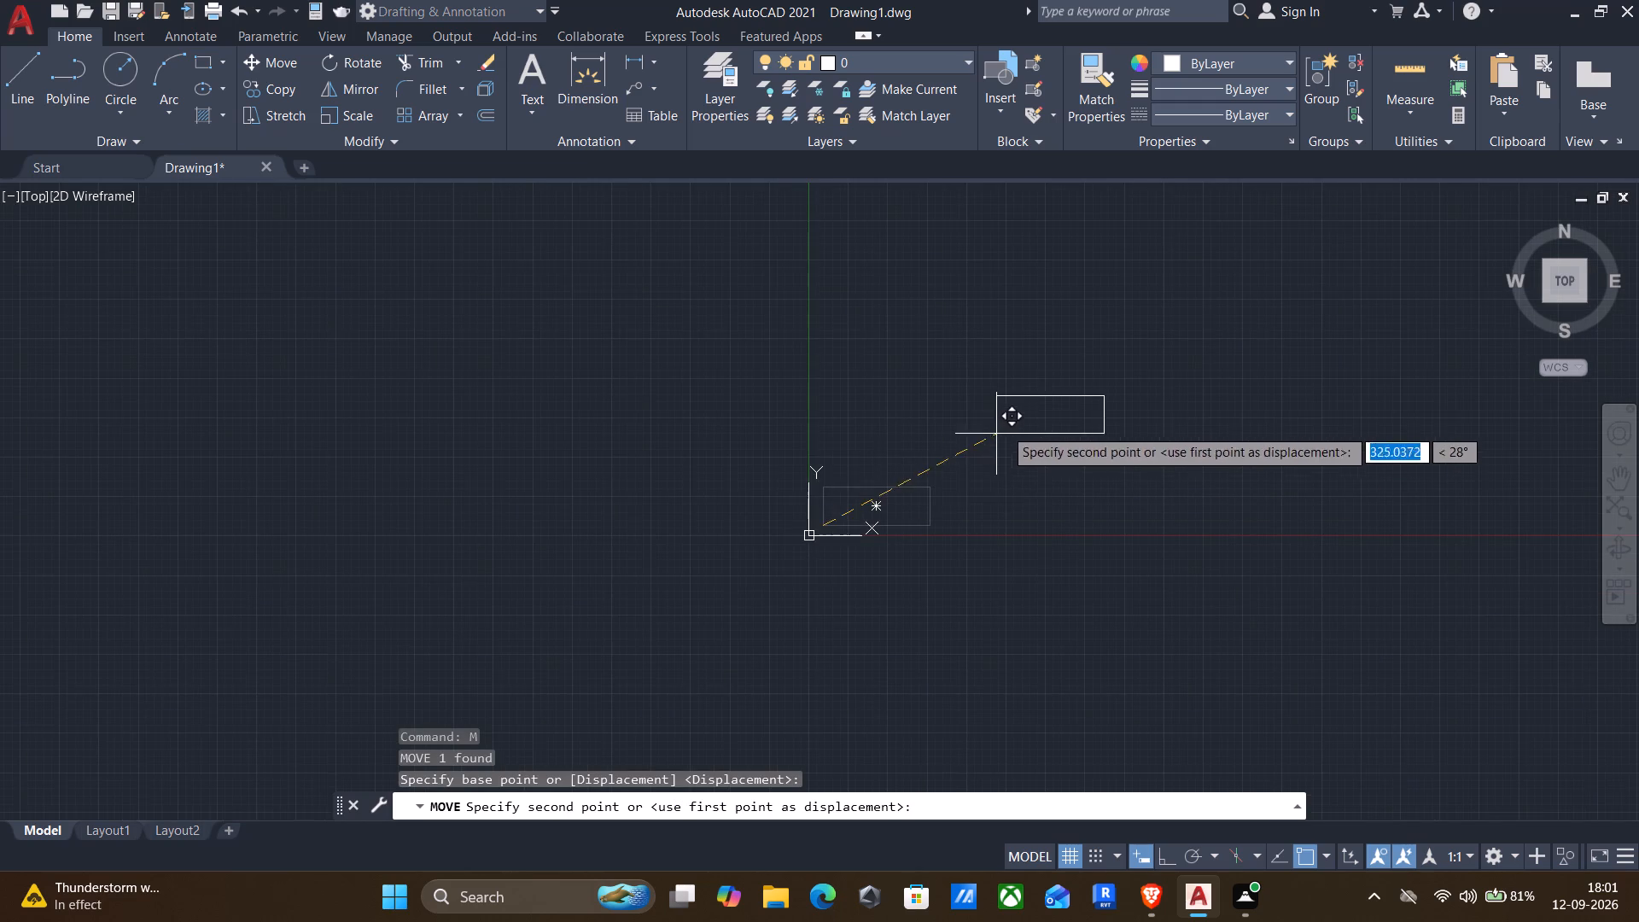
middle_drag(1008, 423, 750, 676)
middle_drag(1027, 413, 753, 586)
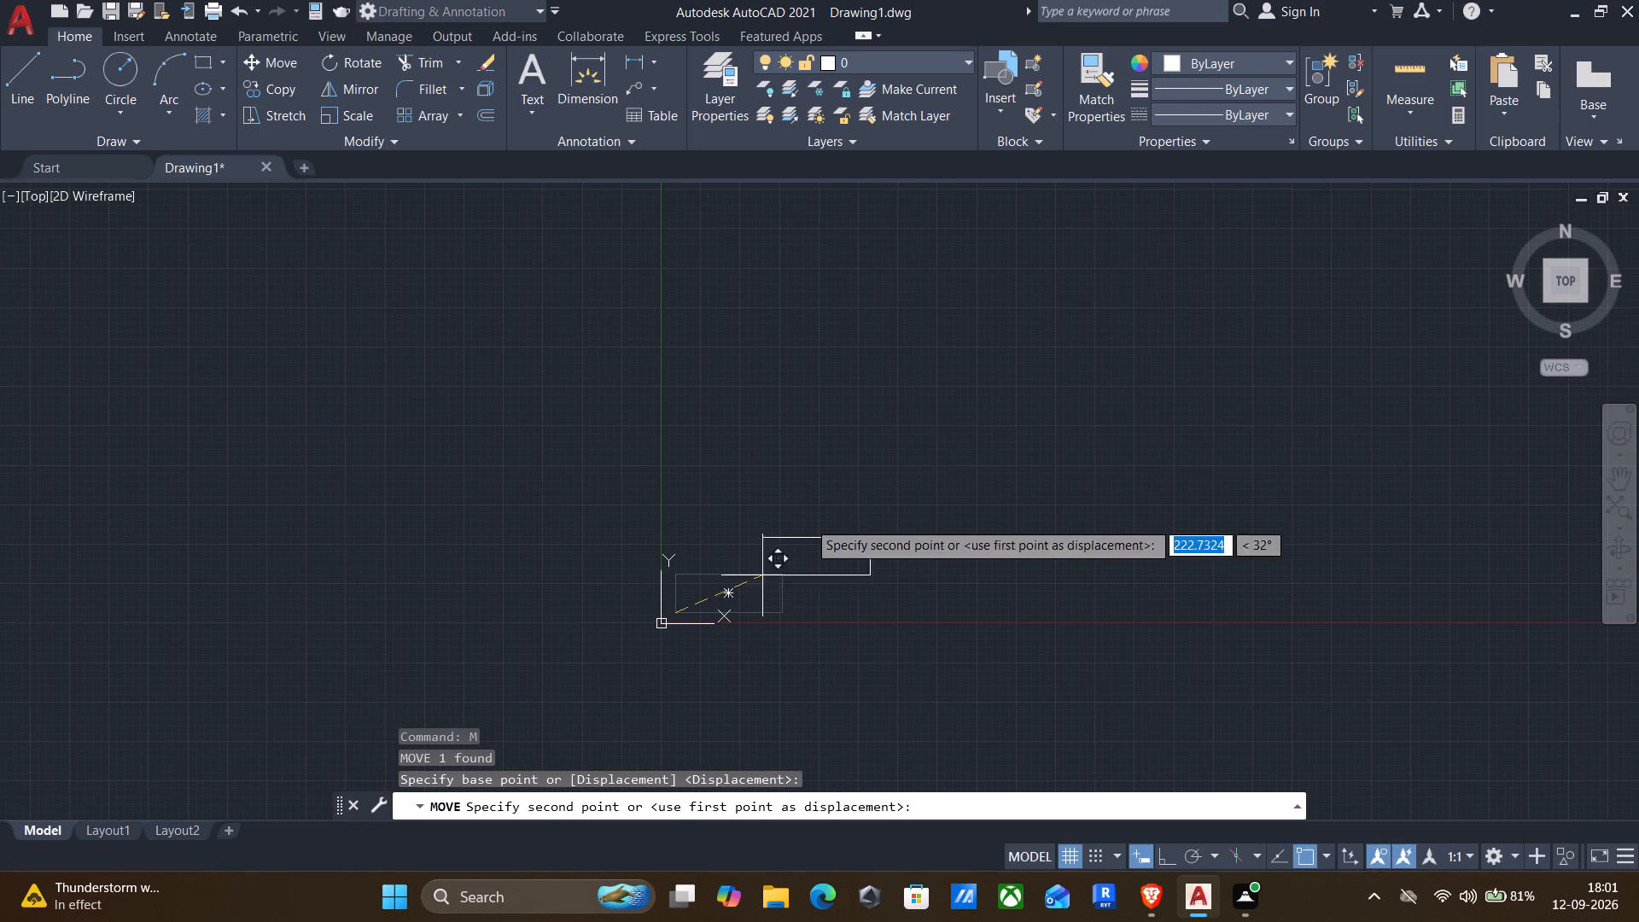
middle_drag(959, 403, 753, 469)
scroll(753, 469, up, 1)
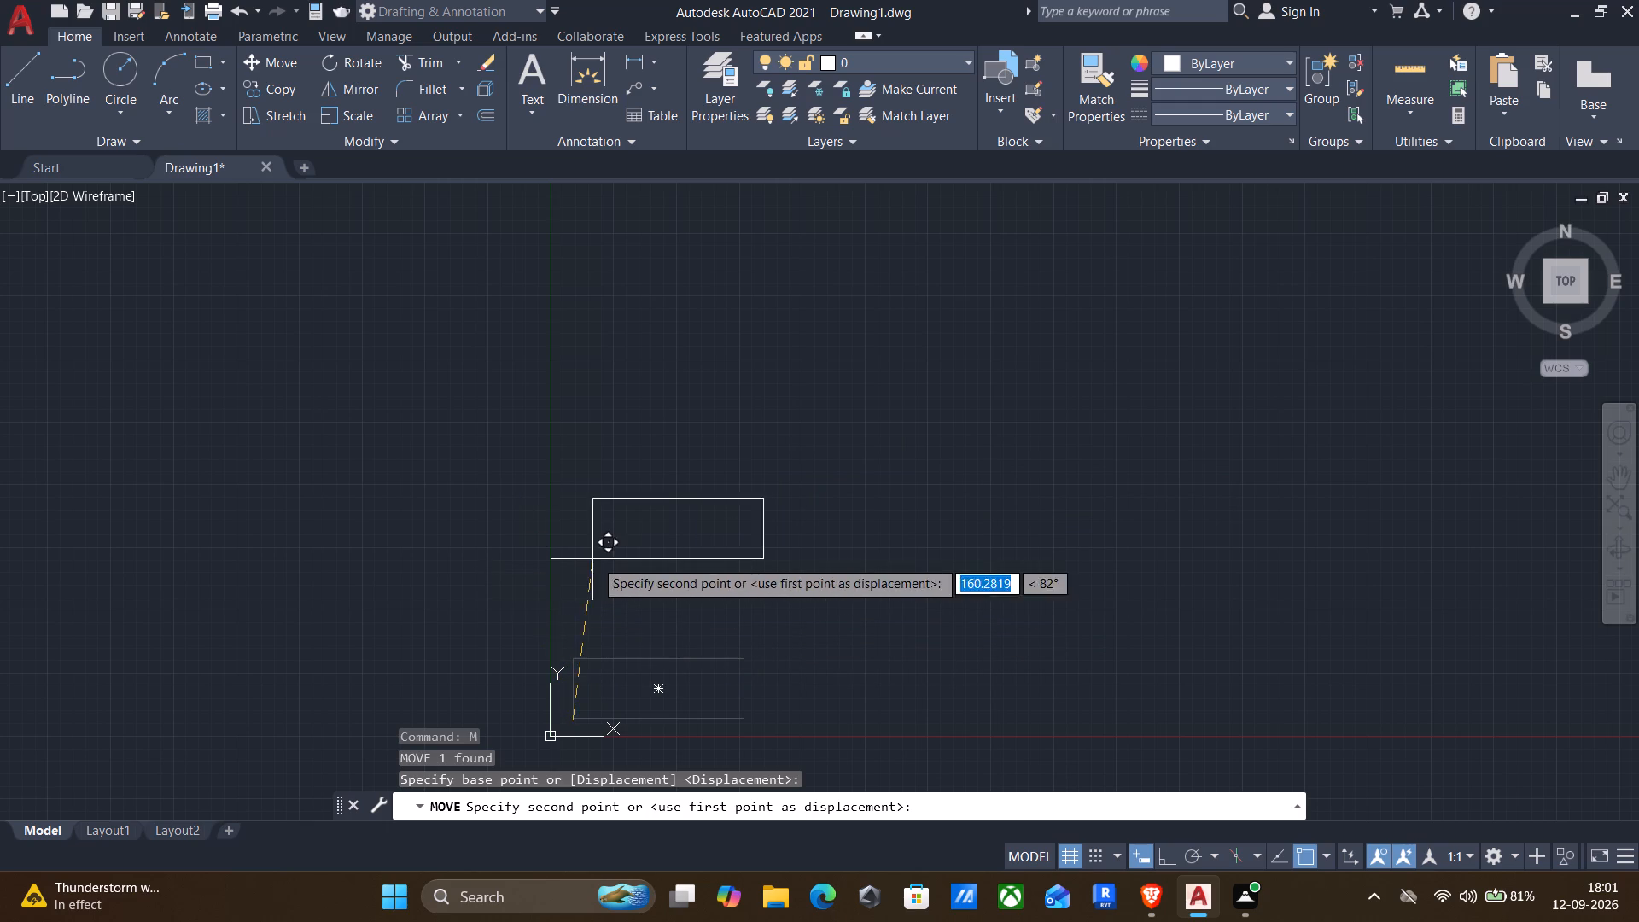
scroll(1146, 301, up, 1)
scroll(1142, 312, down, 2)
middle_drag(1117, 319, 745, 526)
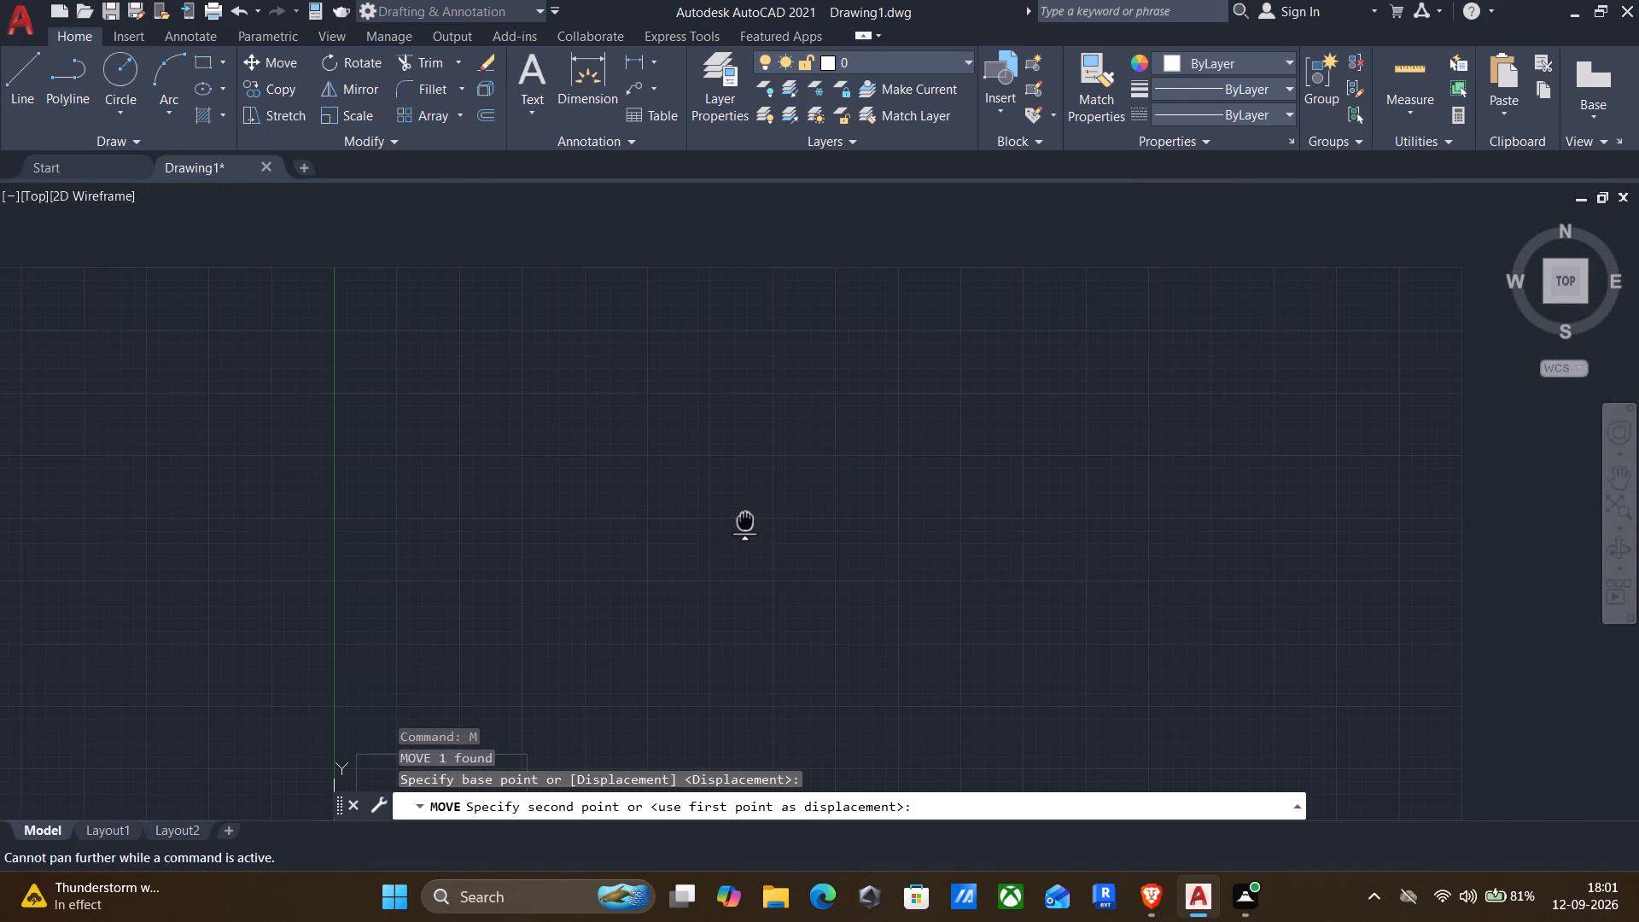
middle_drag(745, 526, 650, 546)
scroll(823, 453, down, 3)
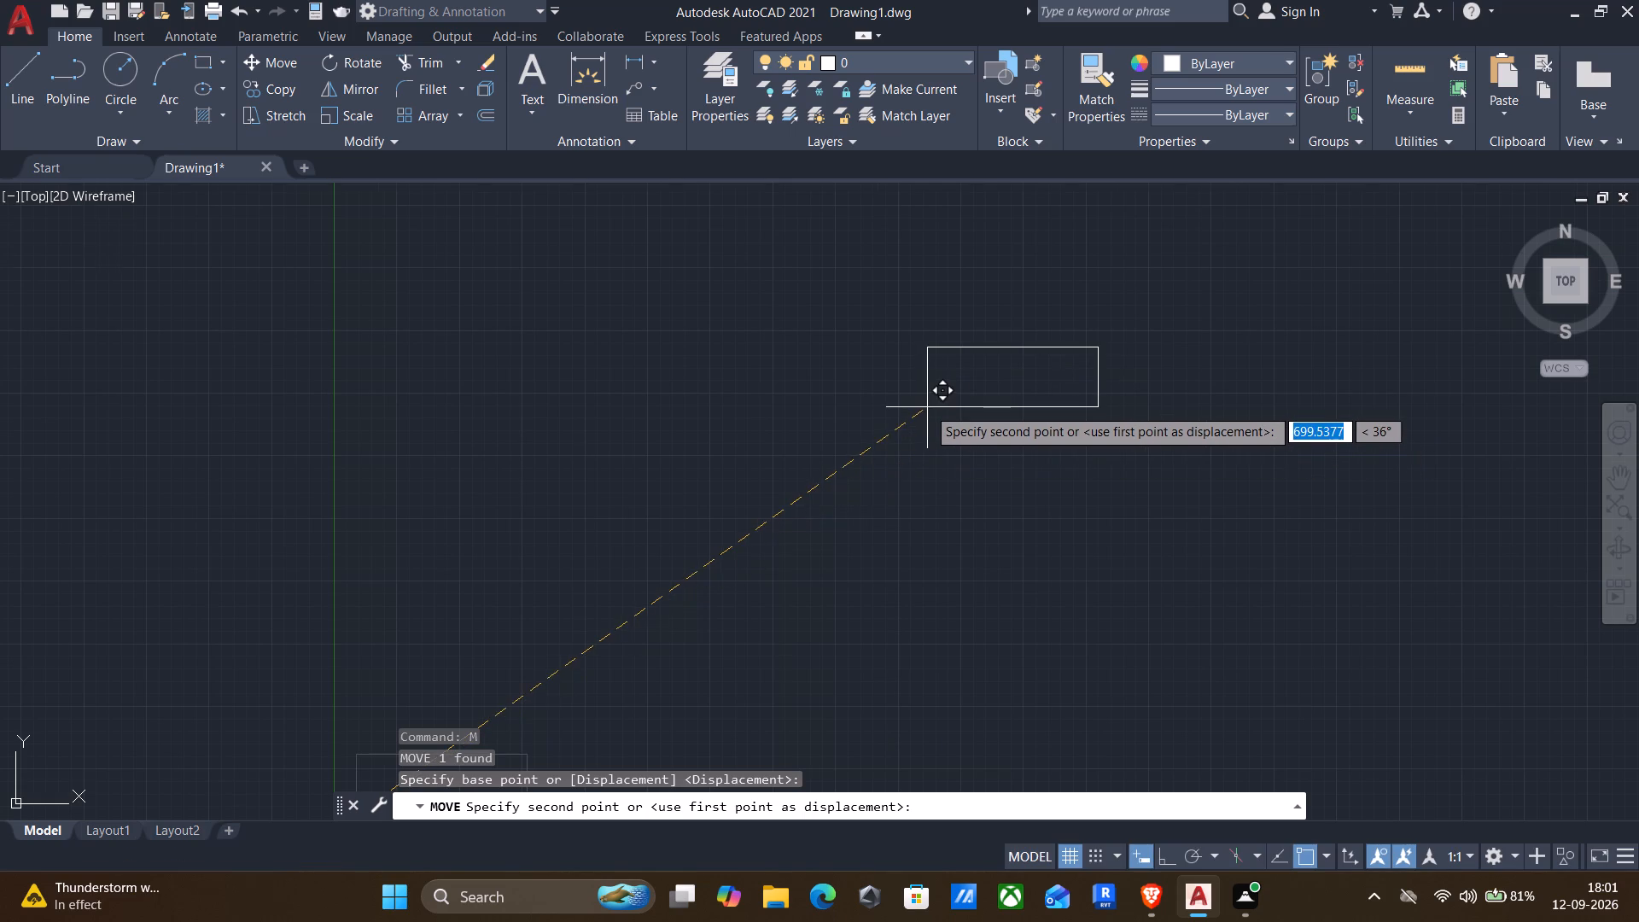
scroll(927, 407, up, 1)
scroll(359, 0, down, 2)
scroll(874, 374, down, 2)
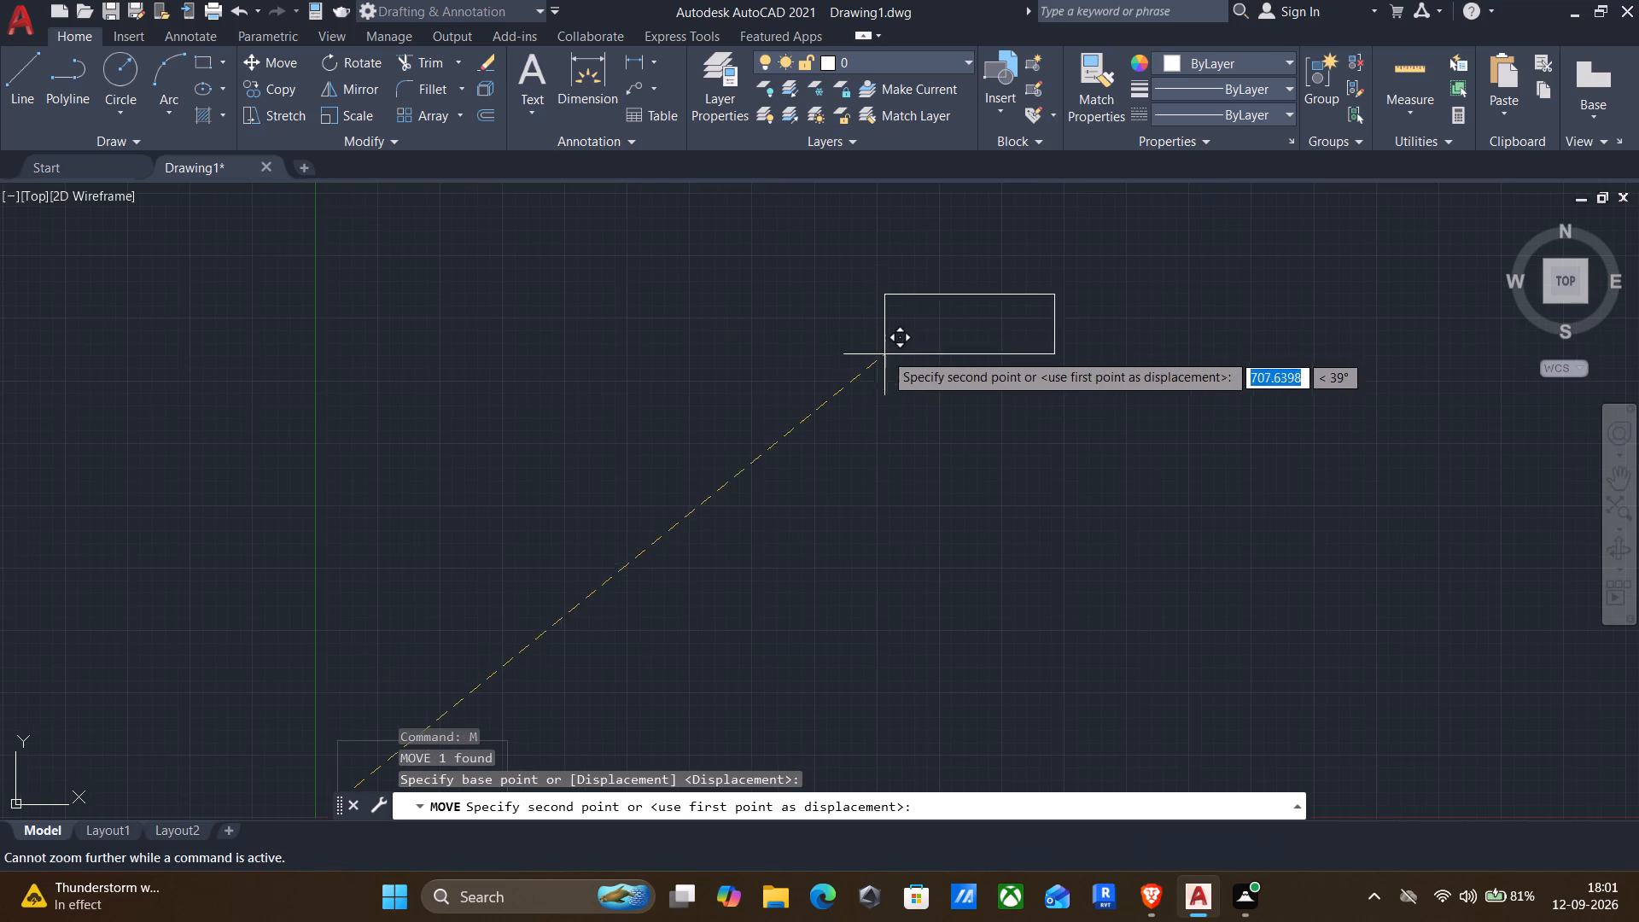
click(905, 336)
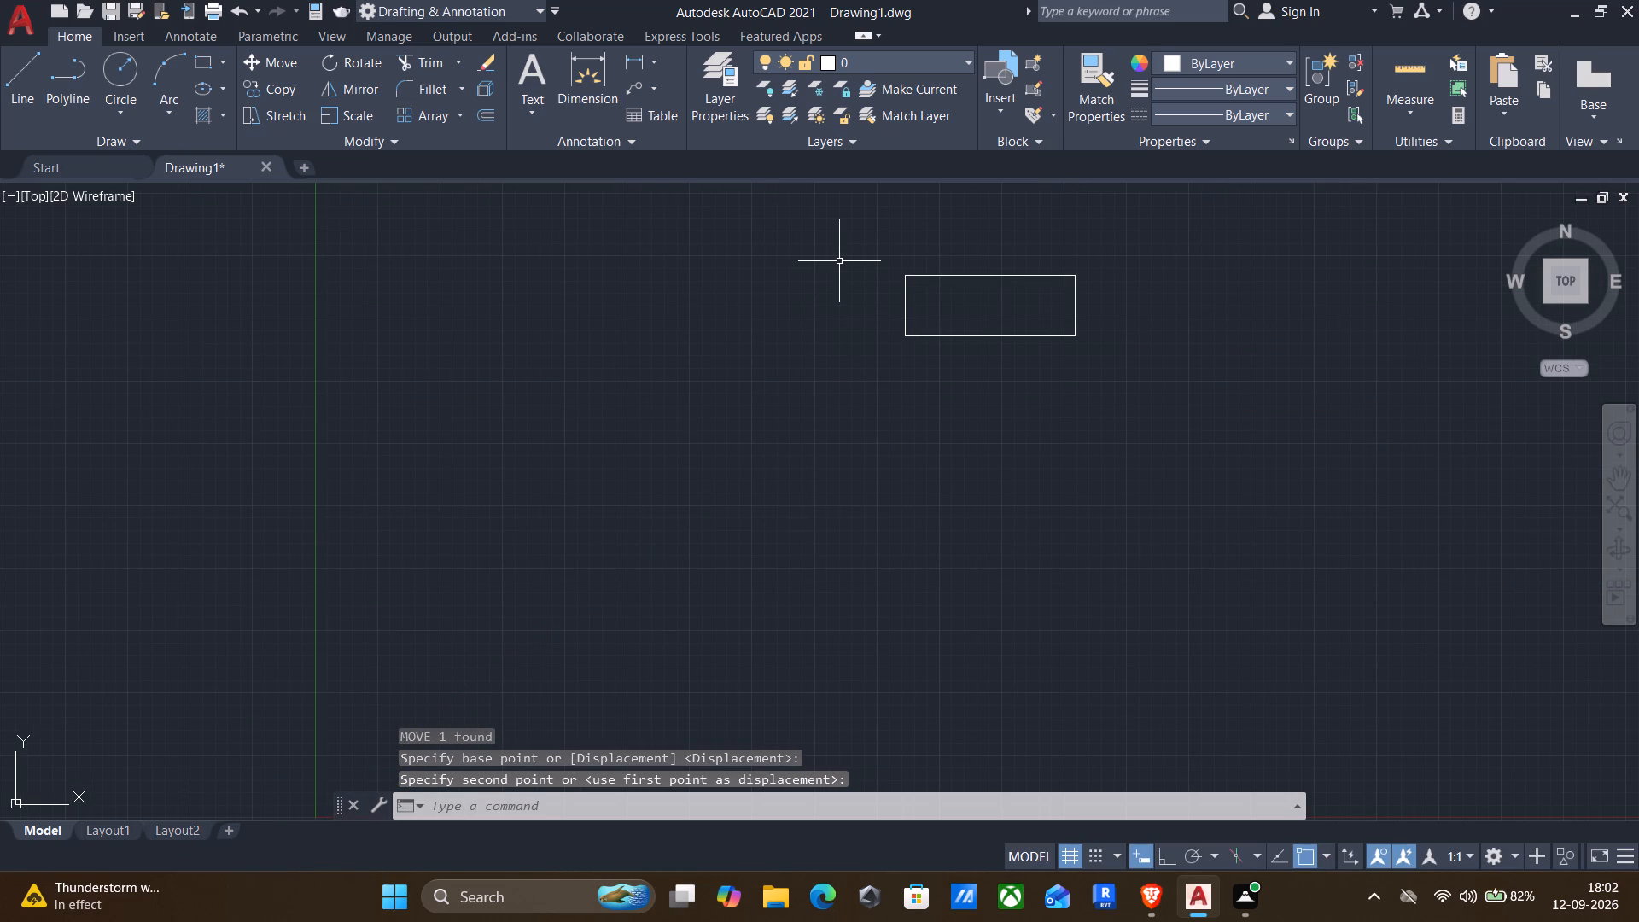
Explode the rectangle into separate lines.
click(839, 260)
click(1201, 380)
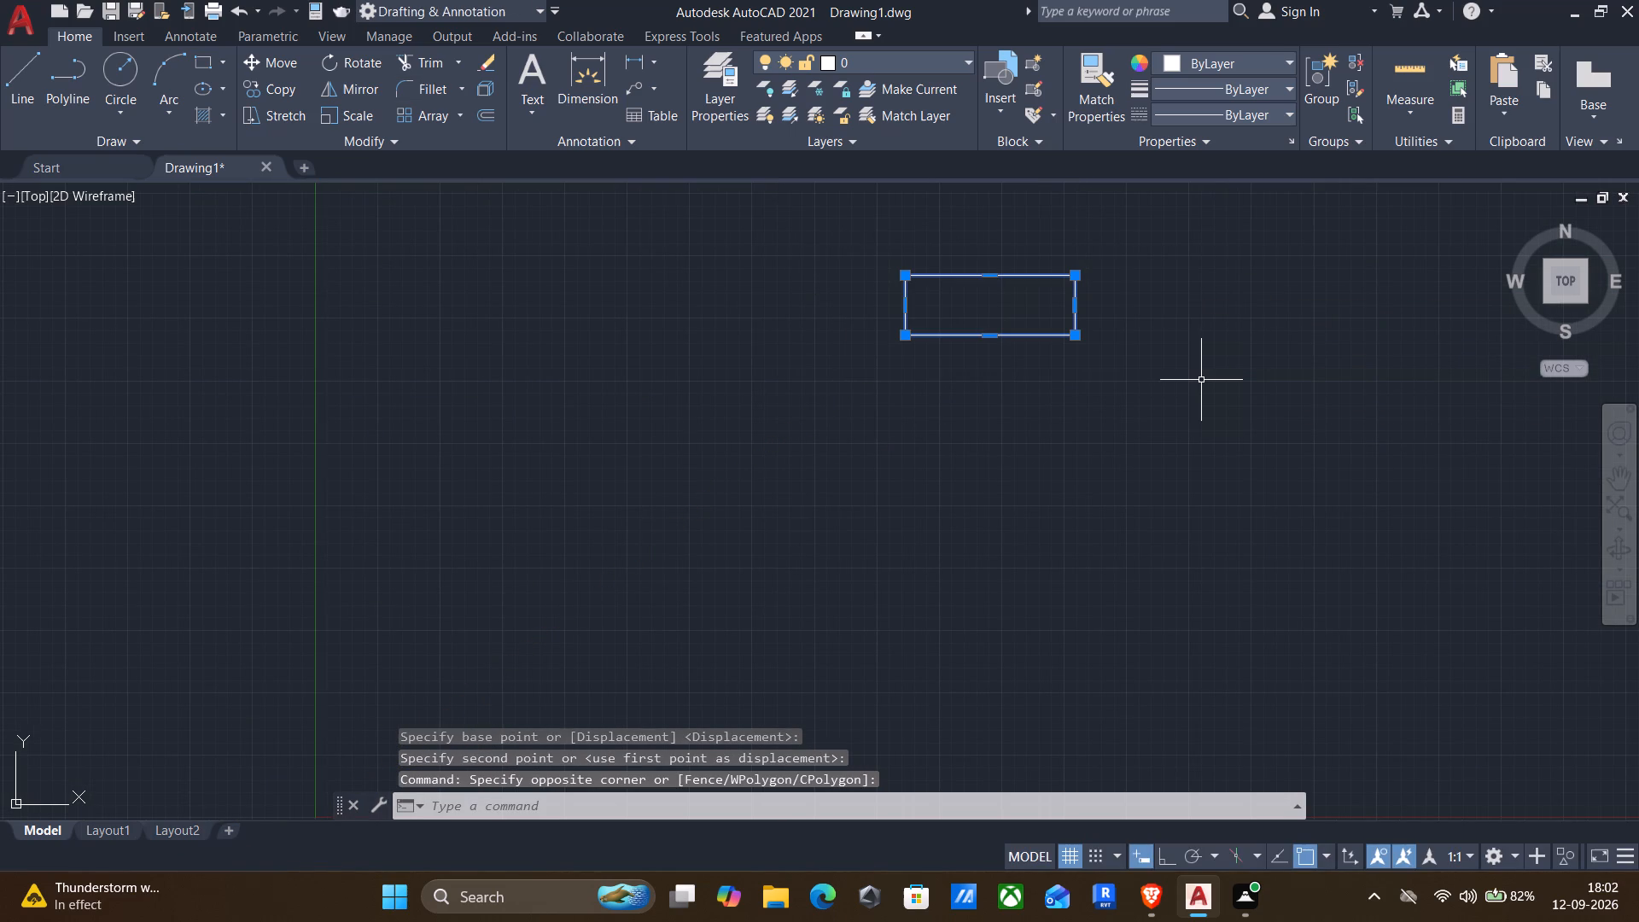
key(x)
key(Return)
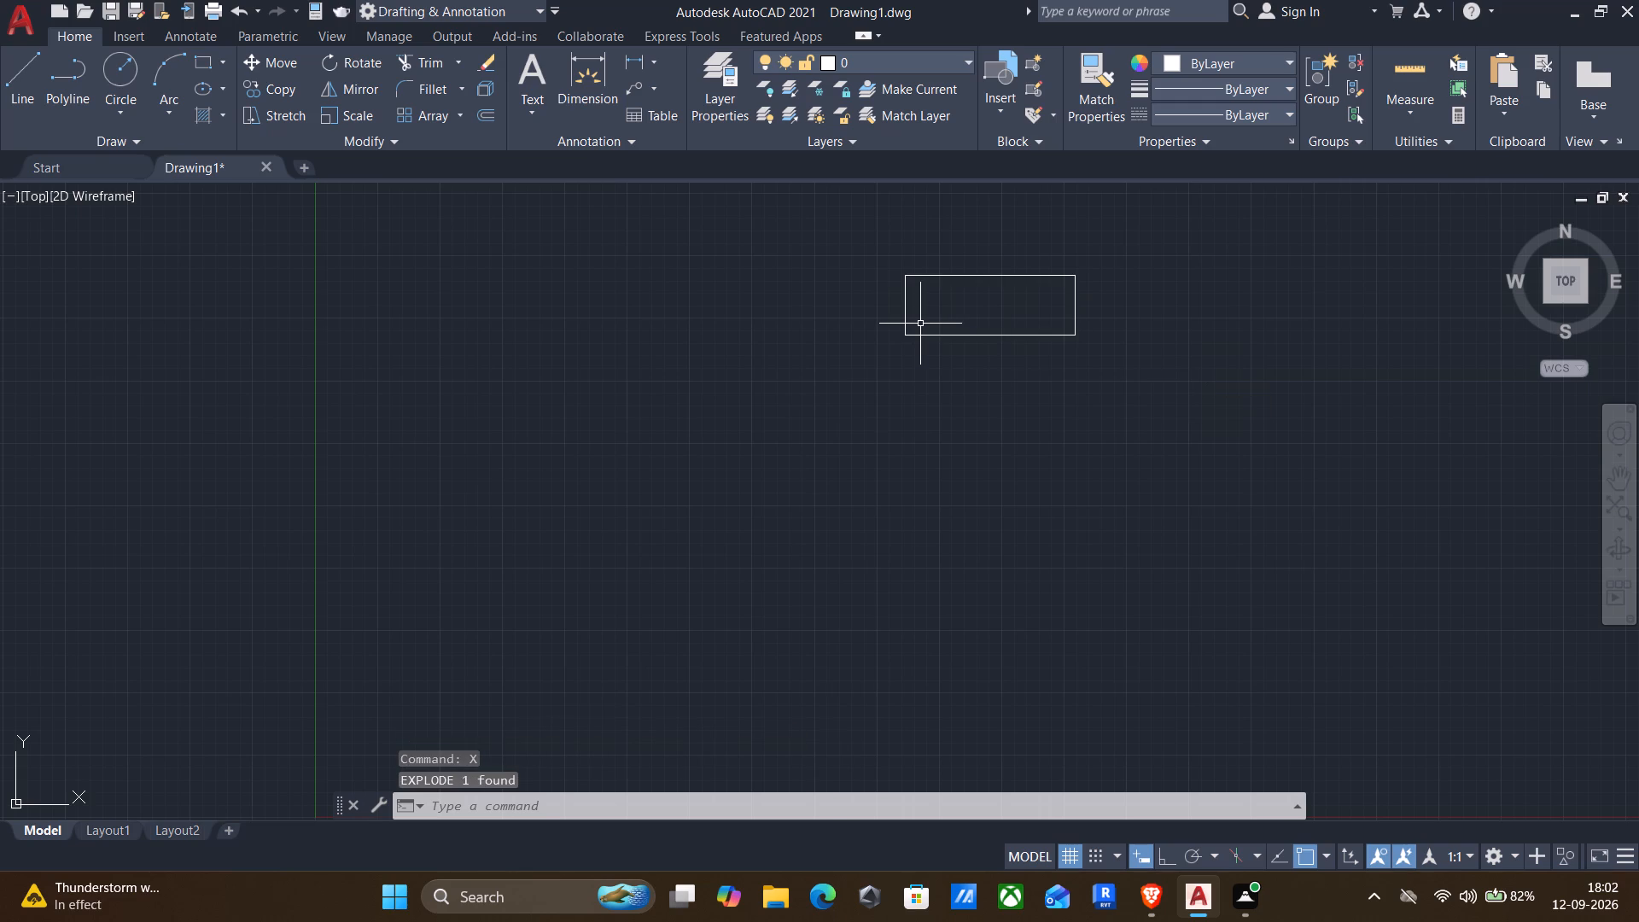
Fillet the upper-left and lower-left corners of the rectangle with a radius of 5.
key(f)
key(Return)
key(r)
key(Return)
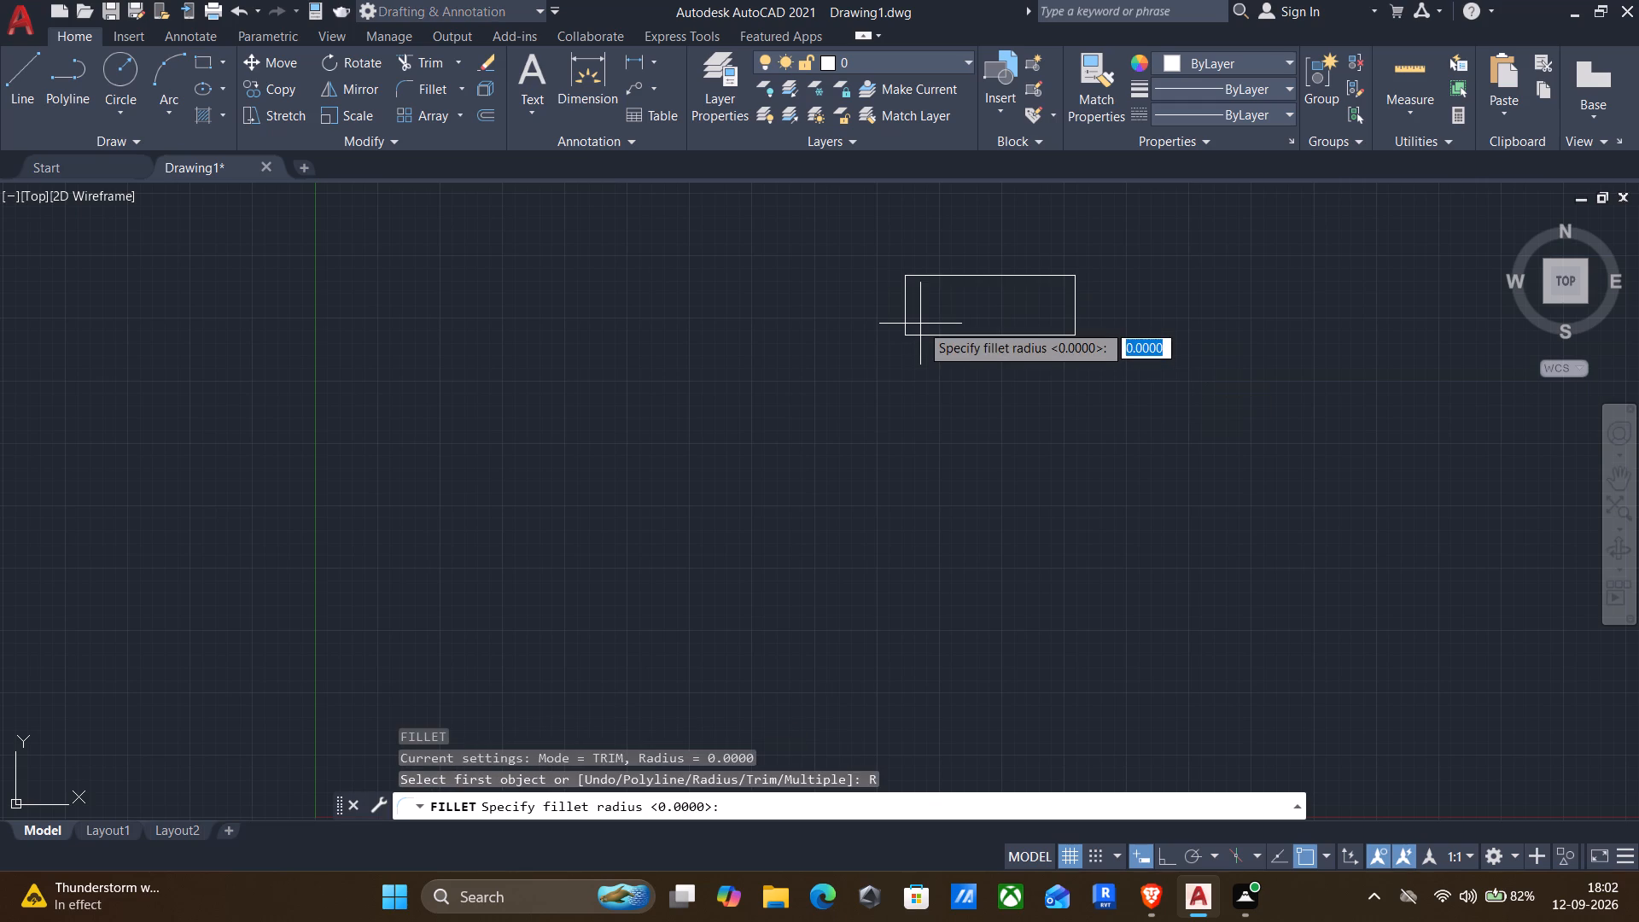
key(5)
key(Return)
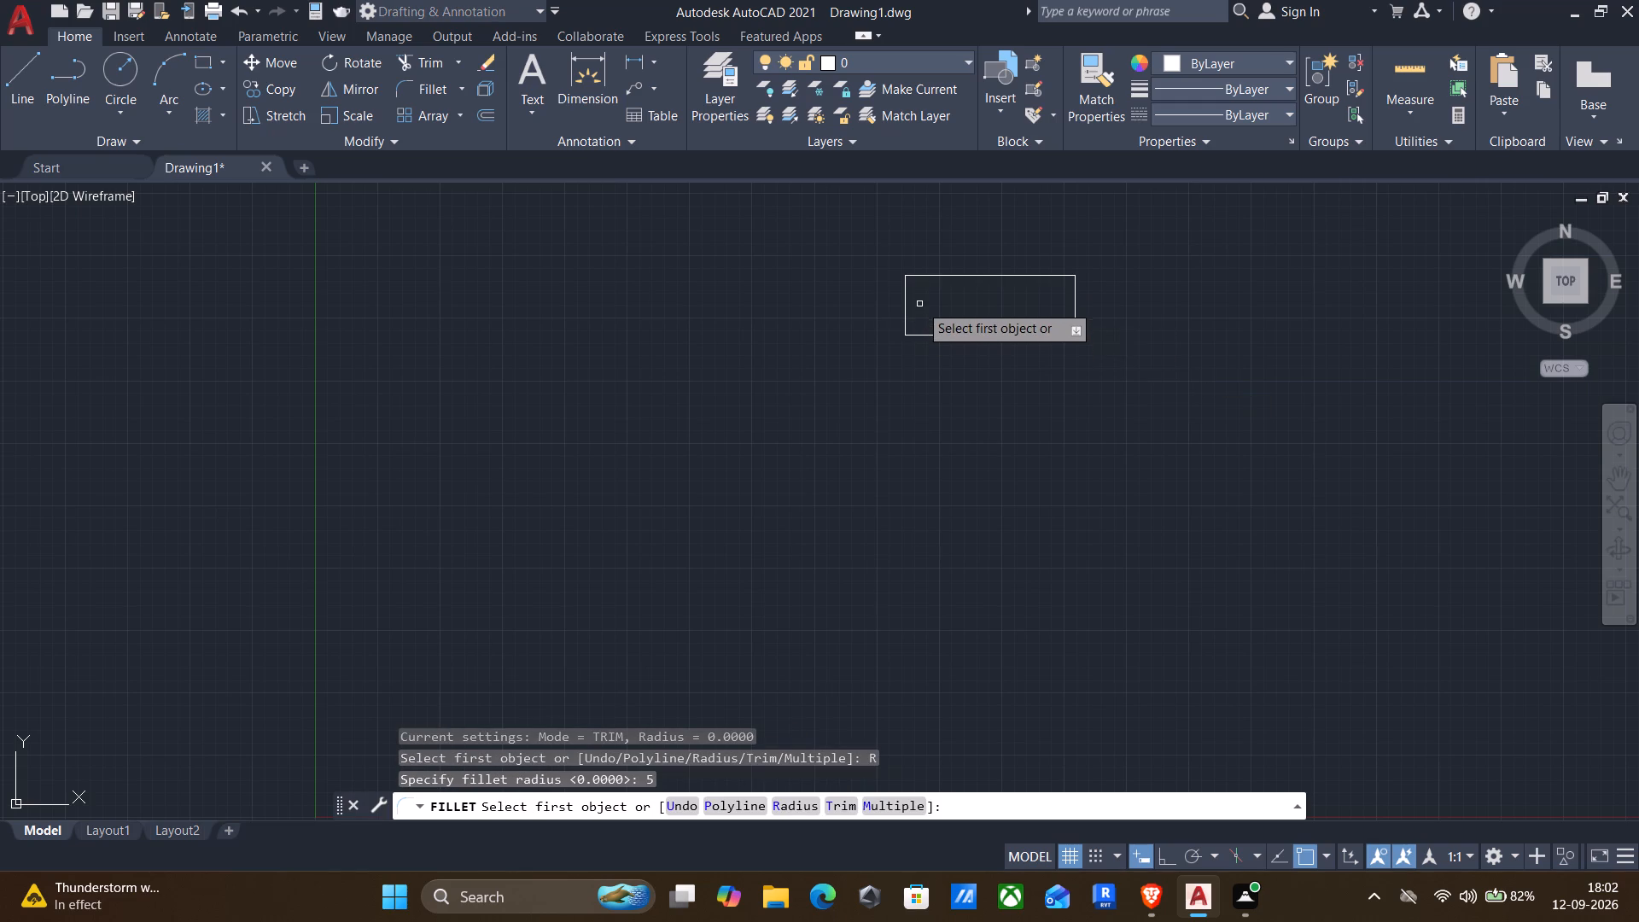
scroll(919, 302, up, 2)
click(876, 262)
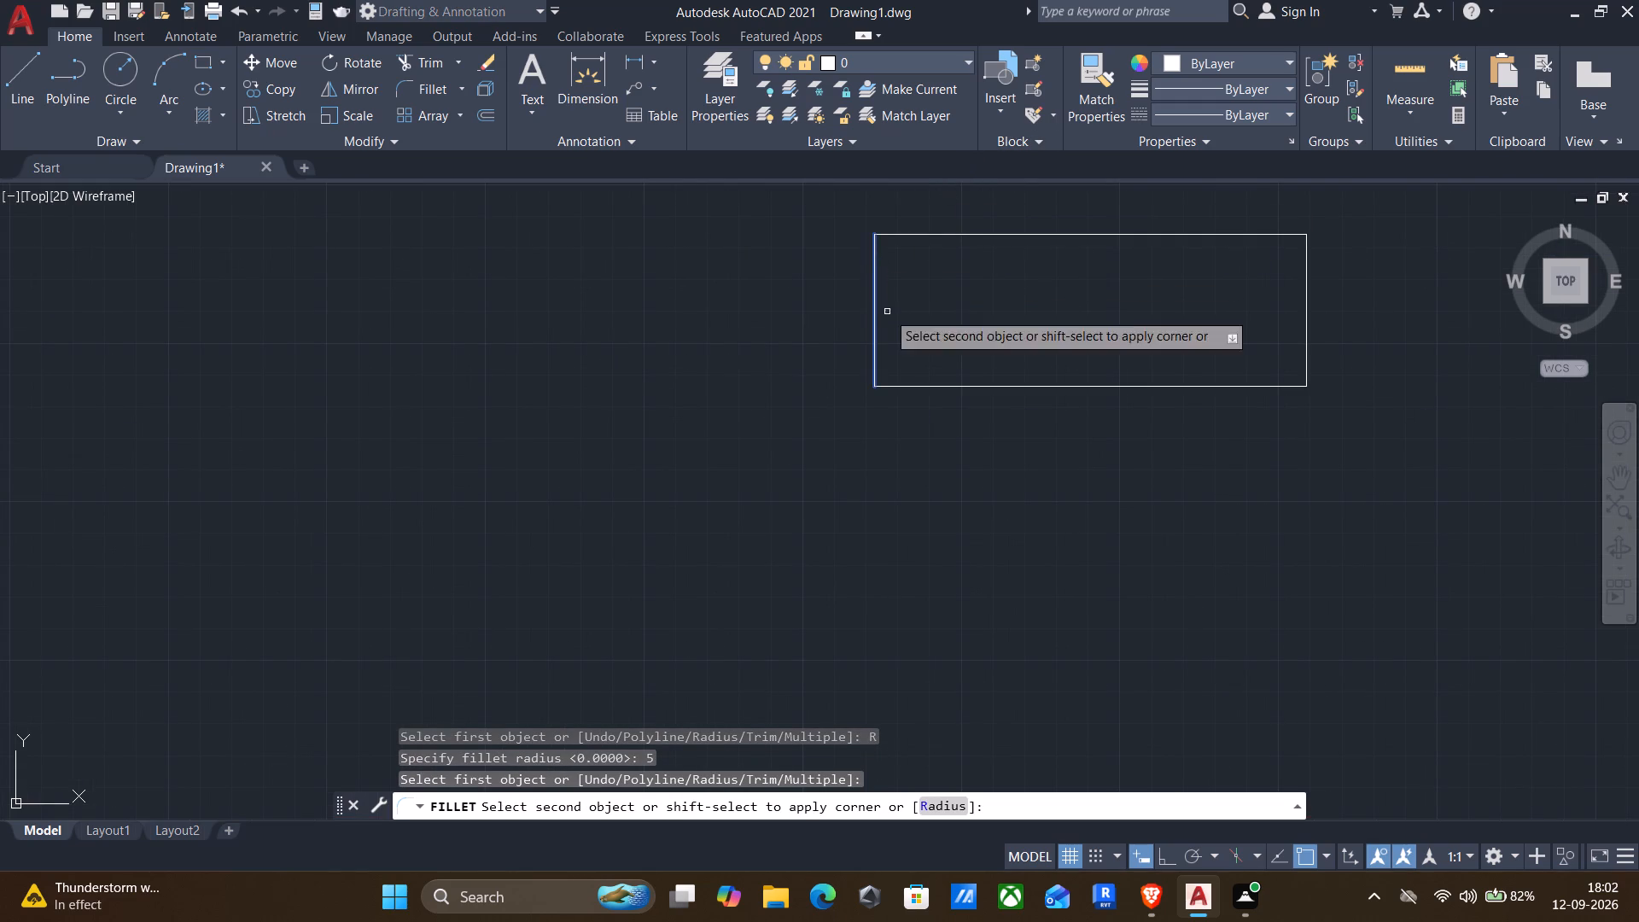
click(957, 235)
key(Return)
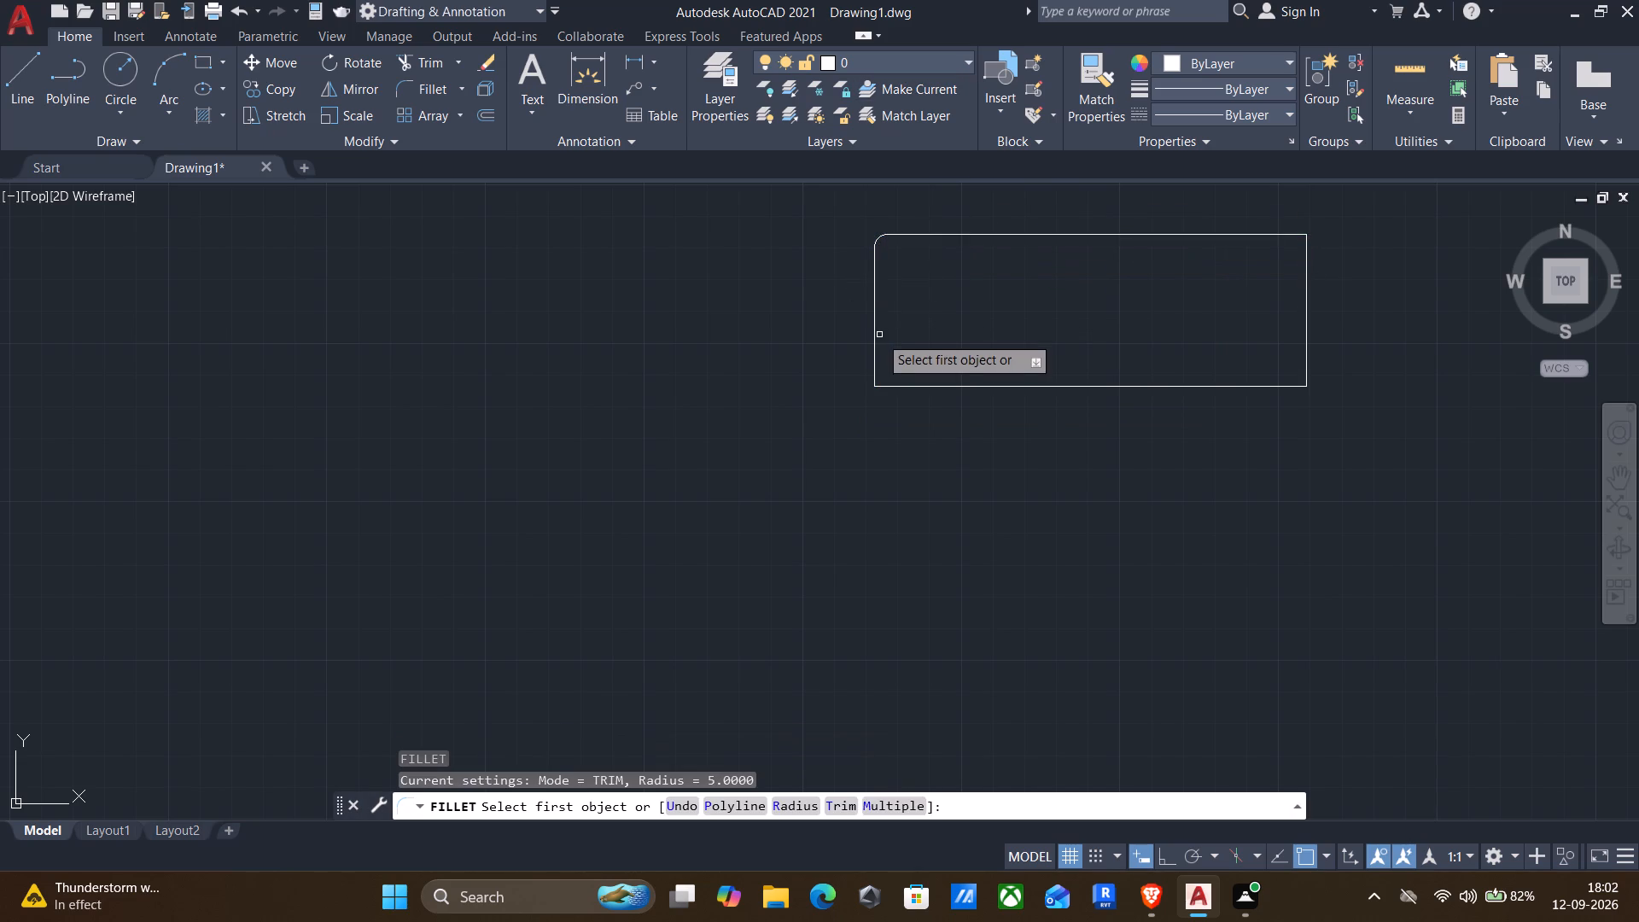
click(873, 347)
click(909, 387)
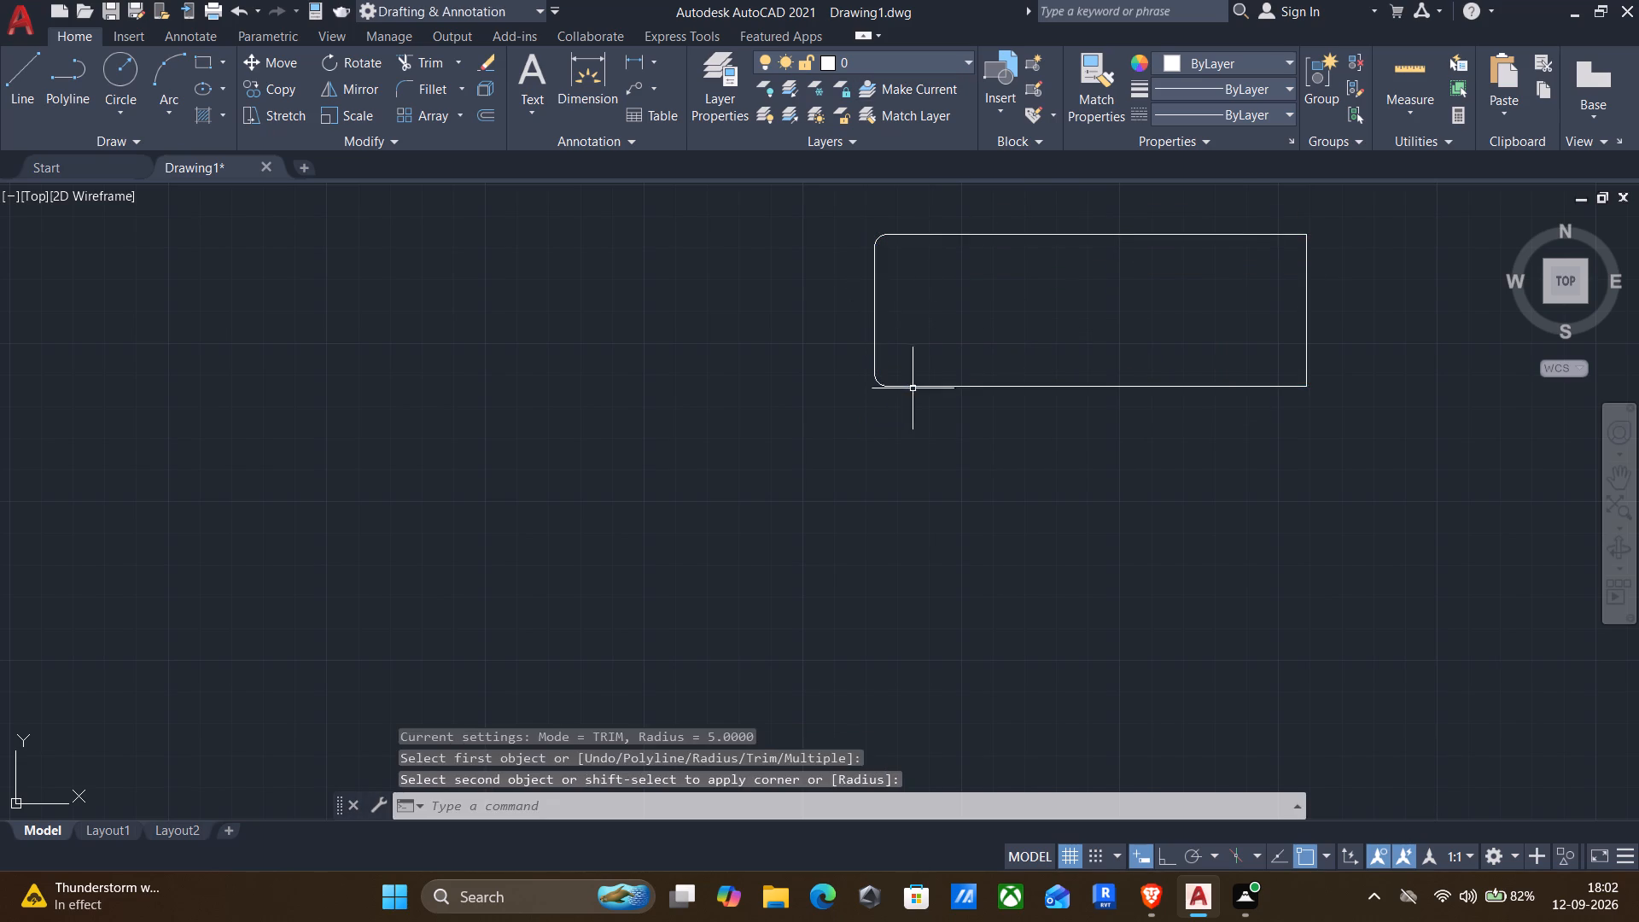
Fillet the lower-right and upper-right corners of the rectangle with the same radius of 5.
key(Return)
click(1263, 385)
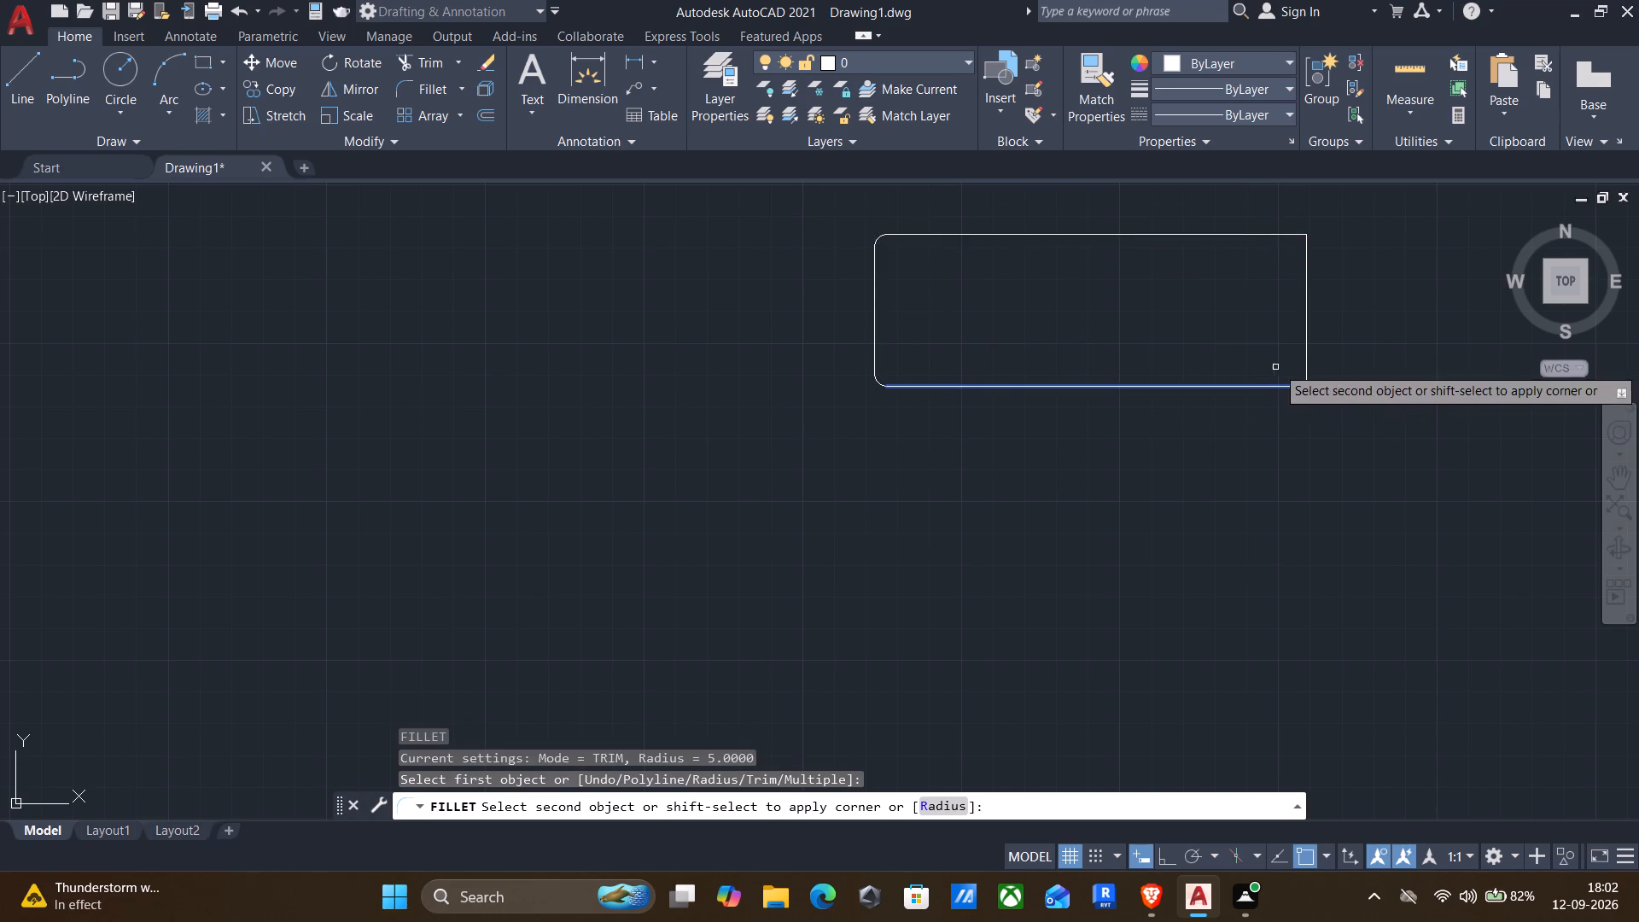
click(1304, 347)
key(Return)
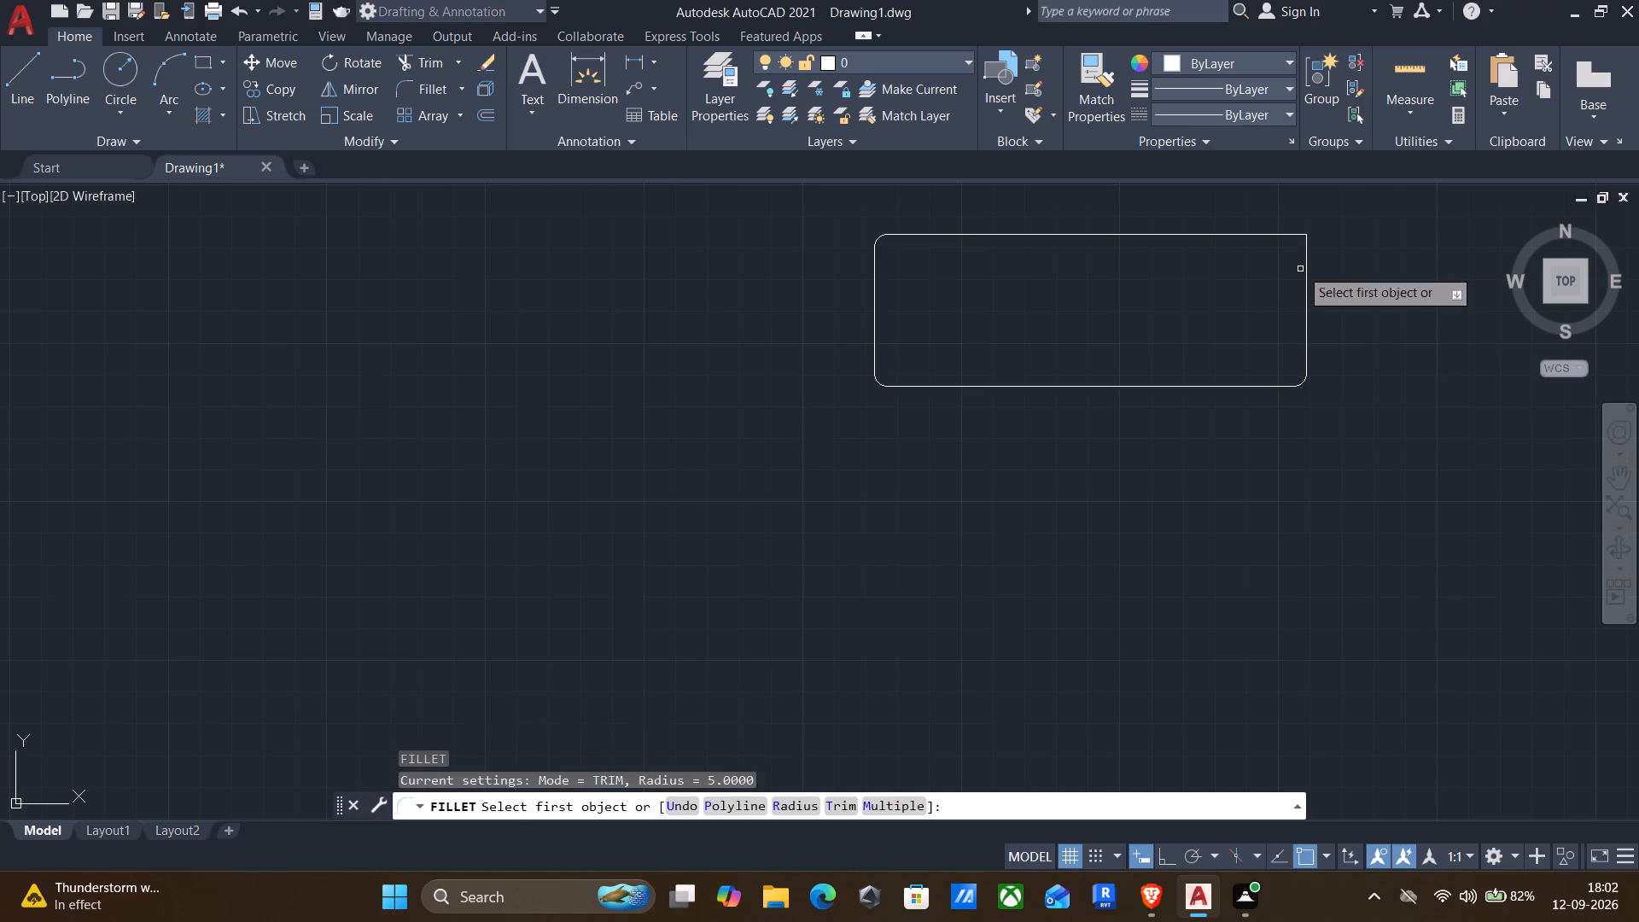
click(1309, 267)
click(1268, 235)
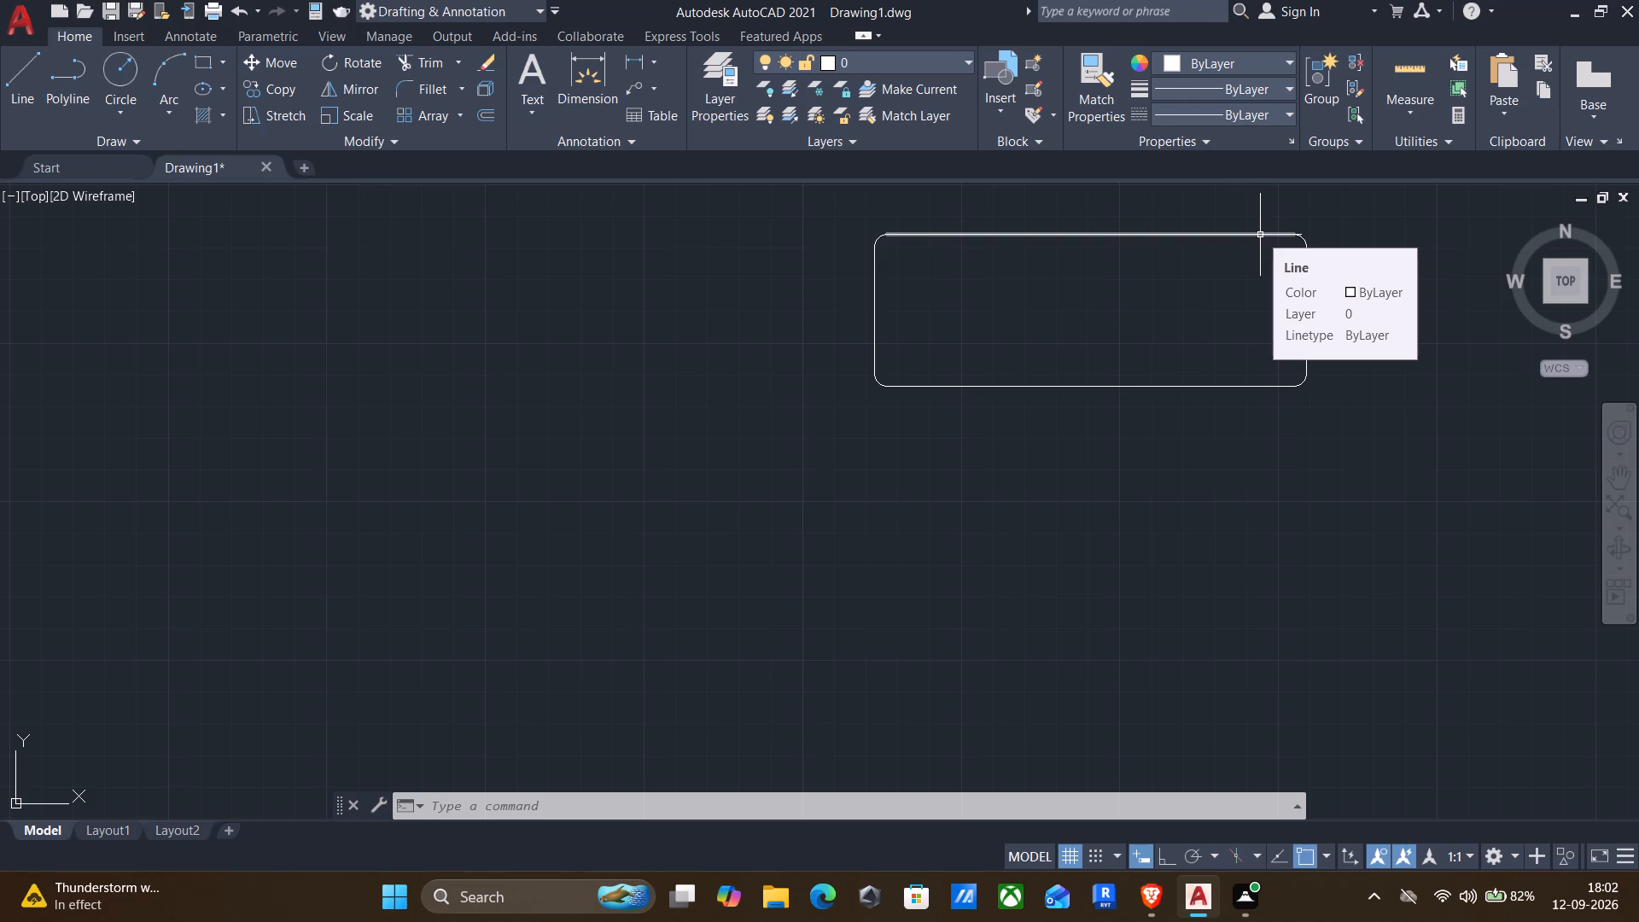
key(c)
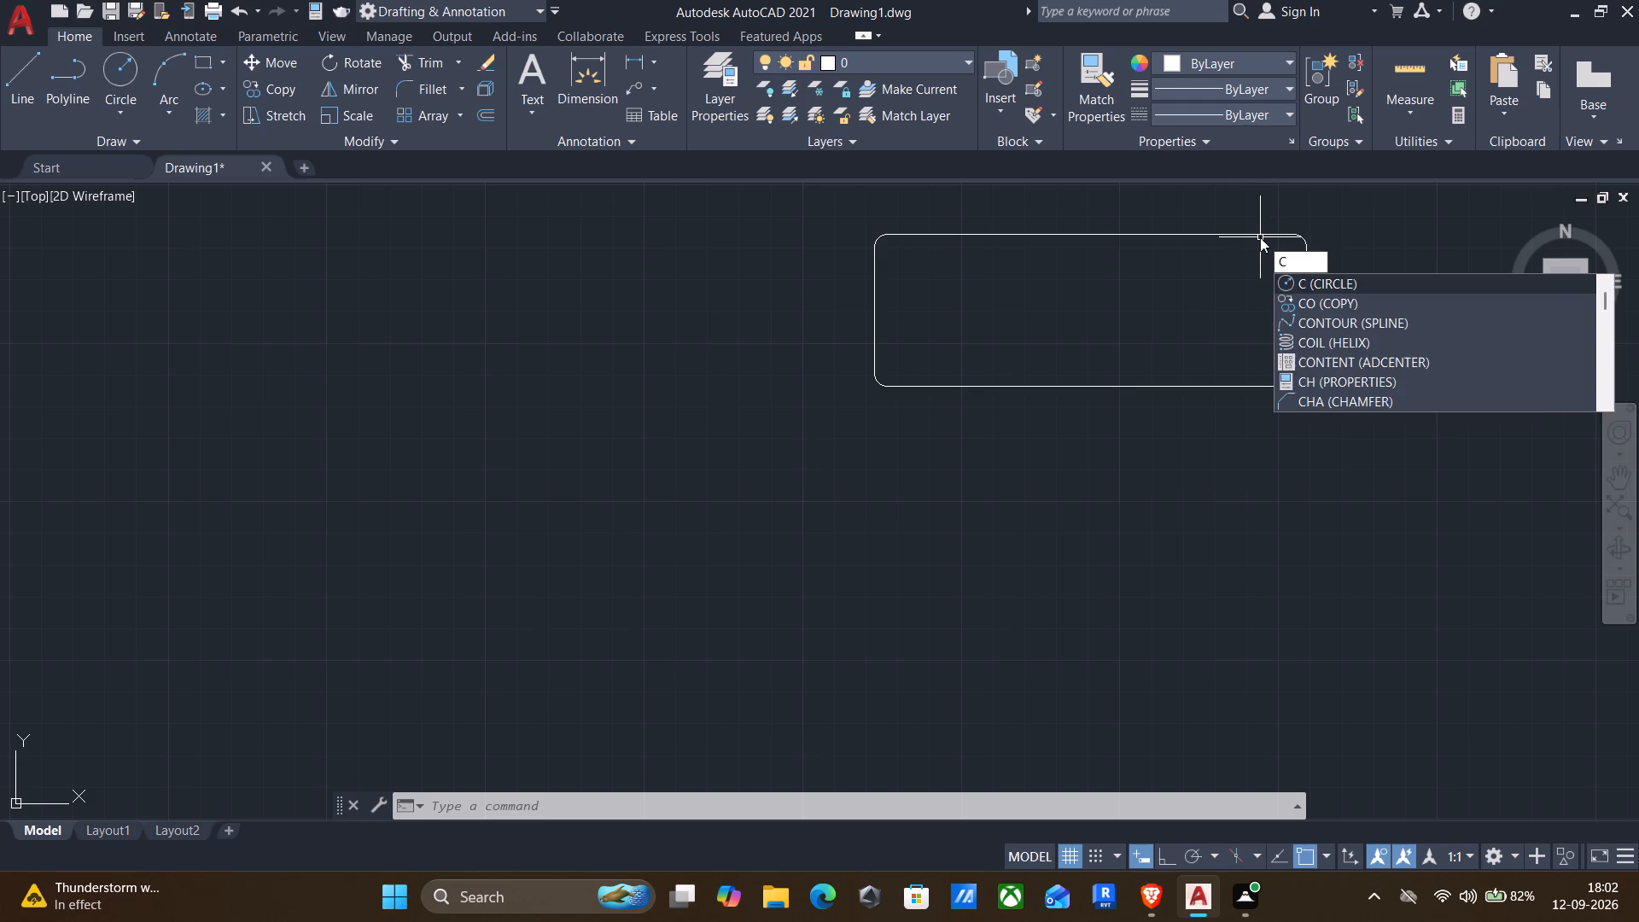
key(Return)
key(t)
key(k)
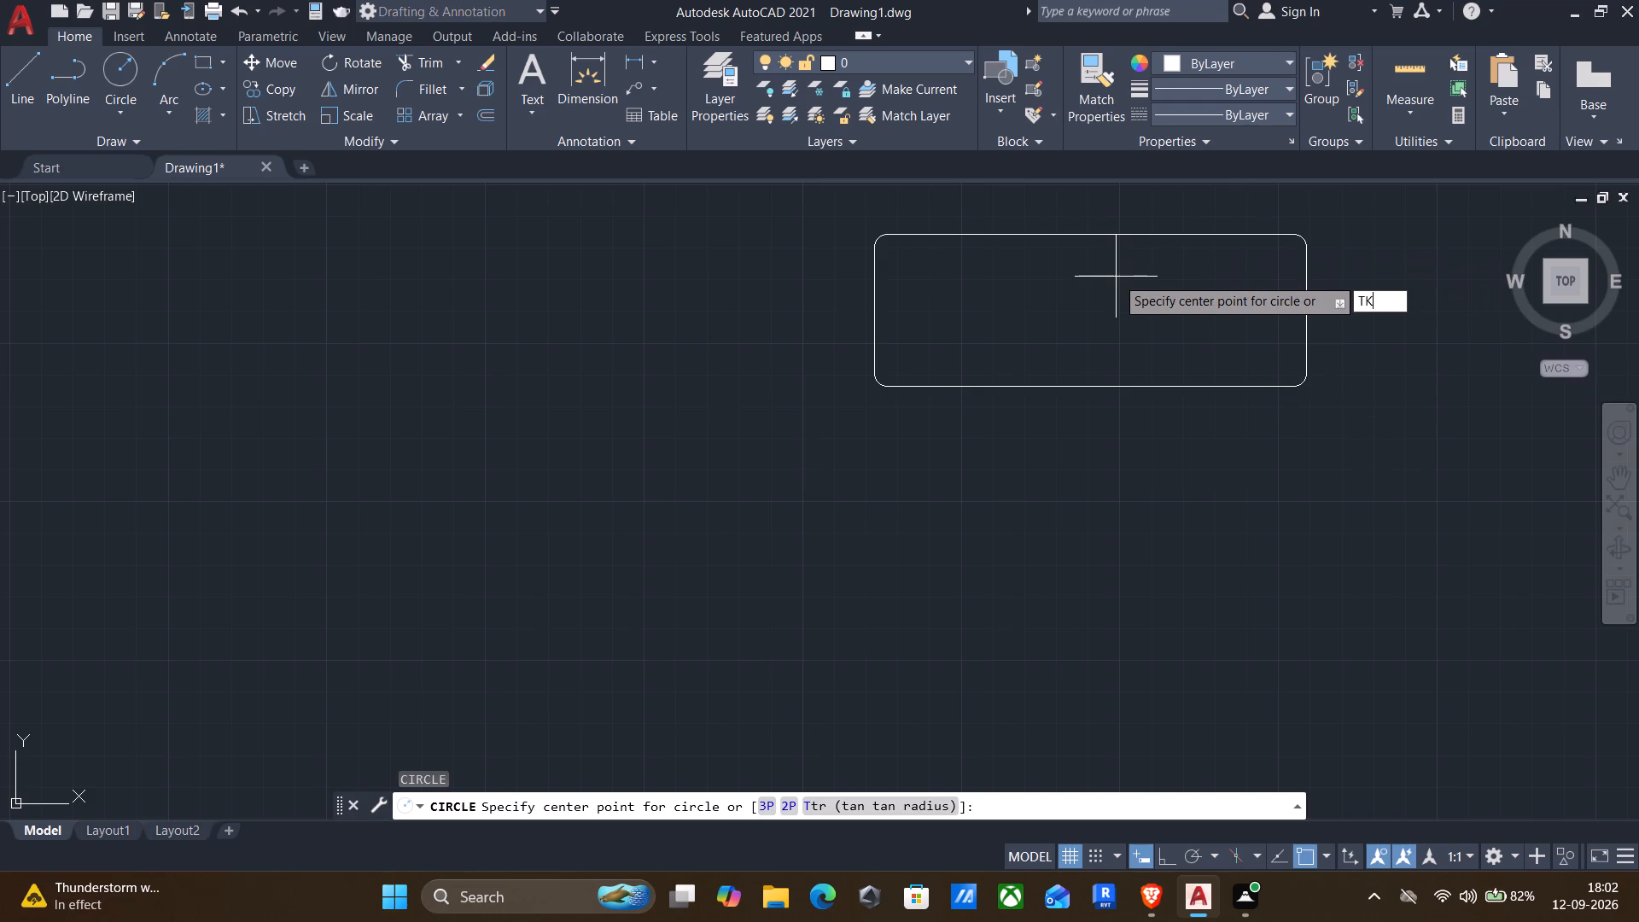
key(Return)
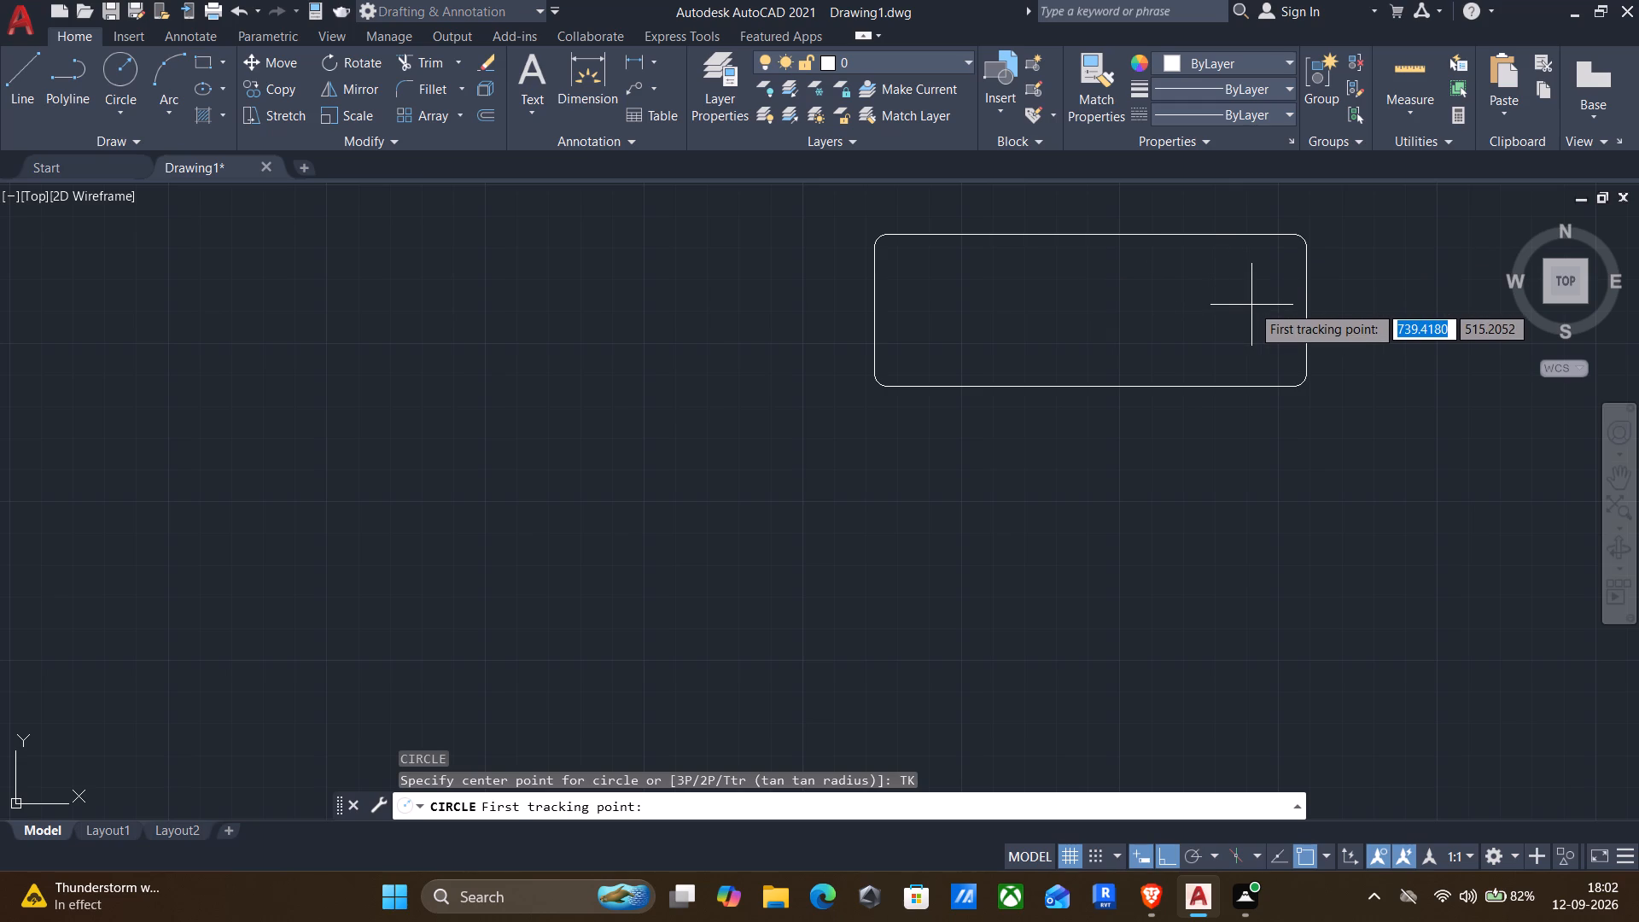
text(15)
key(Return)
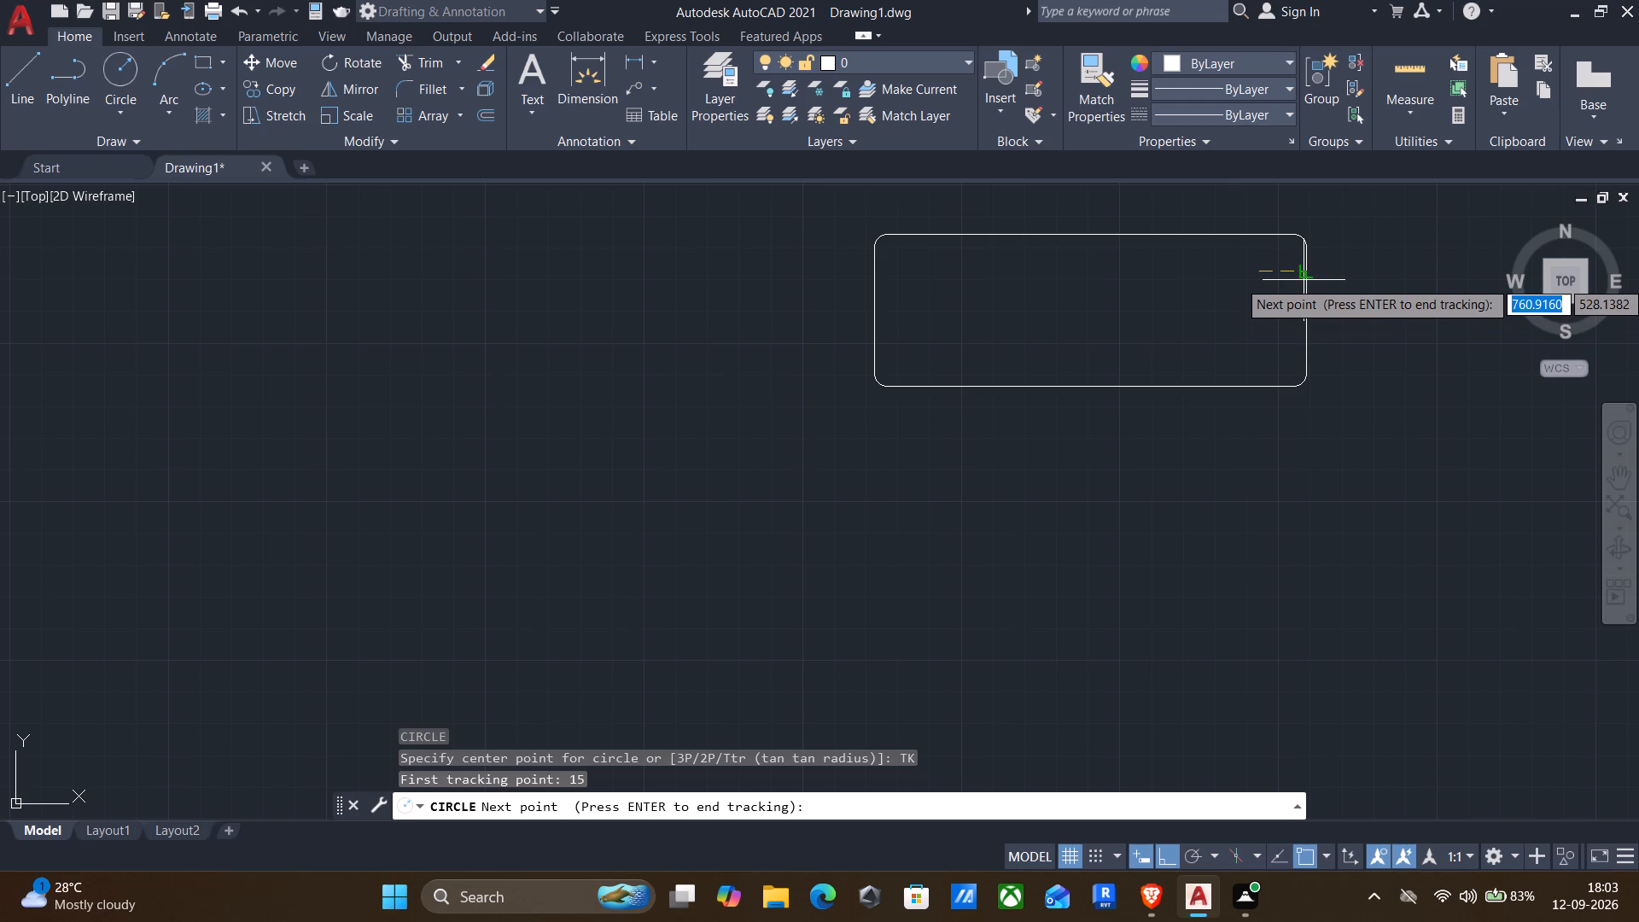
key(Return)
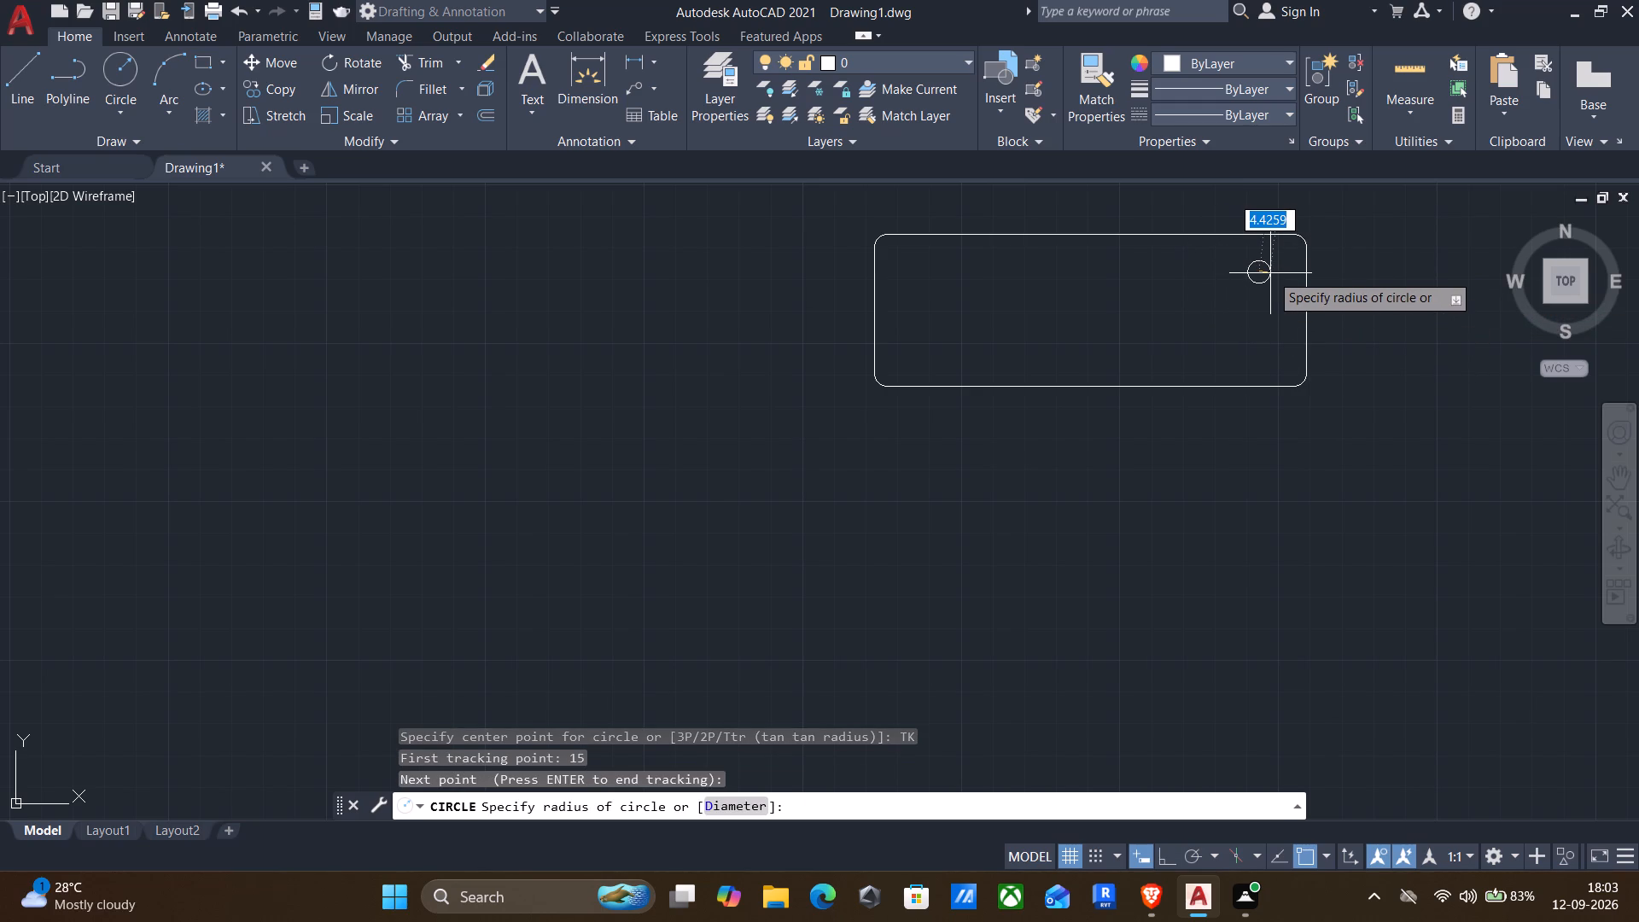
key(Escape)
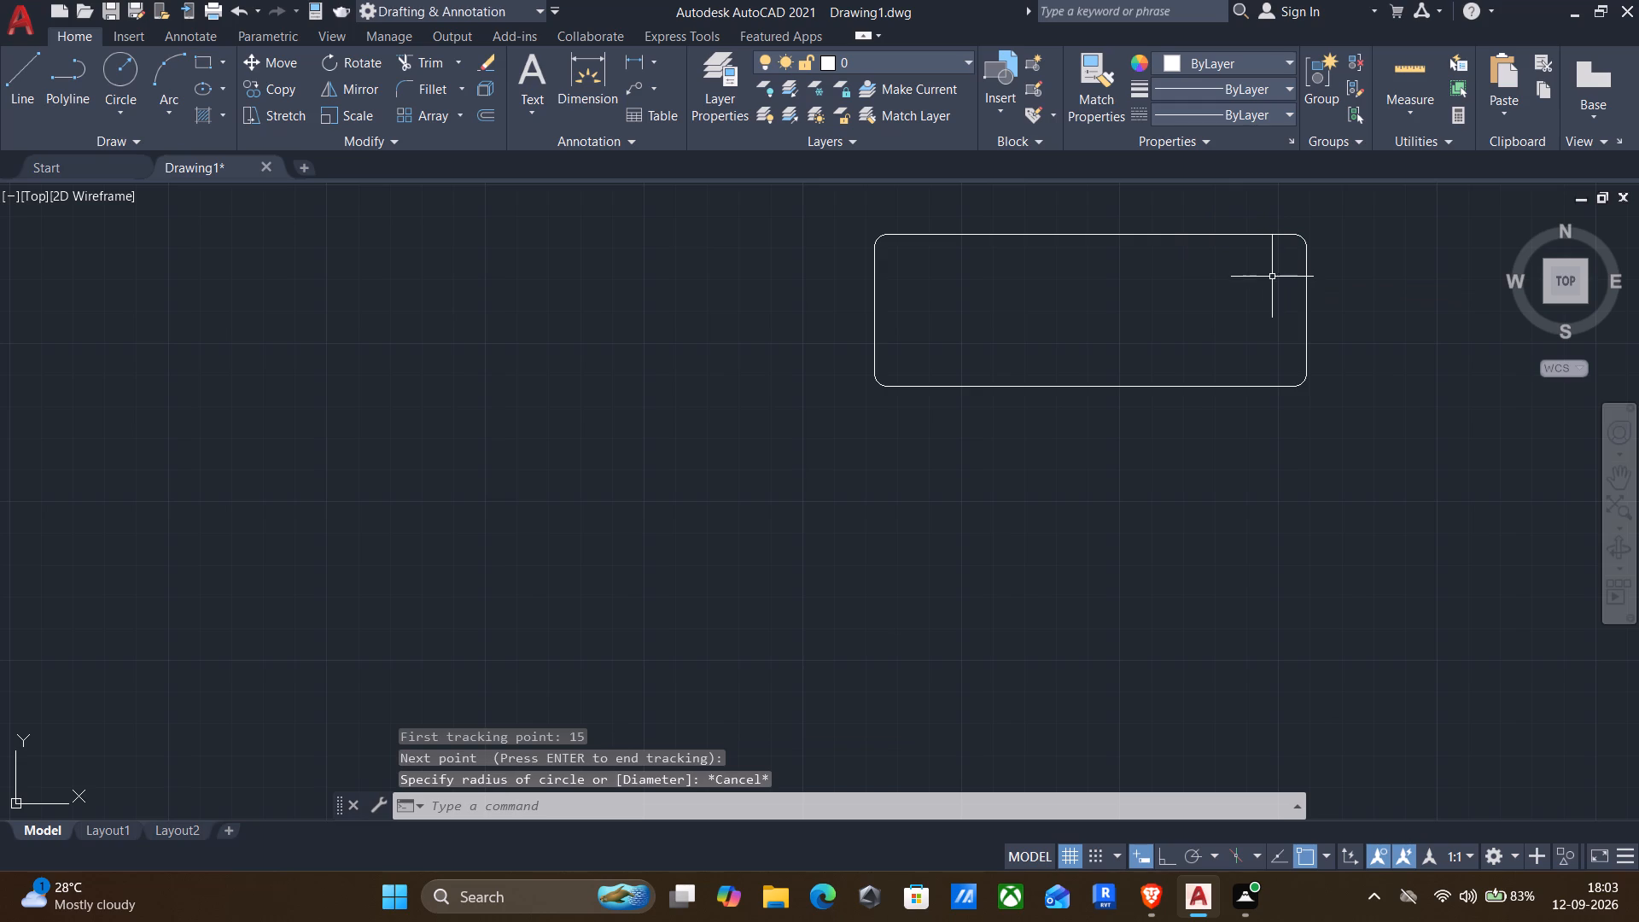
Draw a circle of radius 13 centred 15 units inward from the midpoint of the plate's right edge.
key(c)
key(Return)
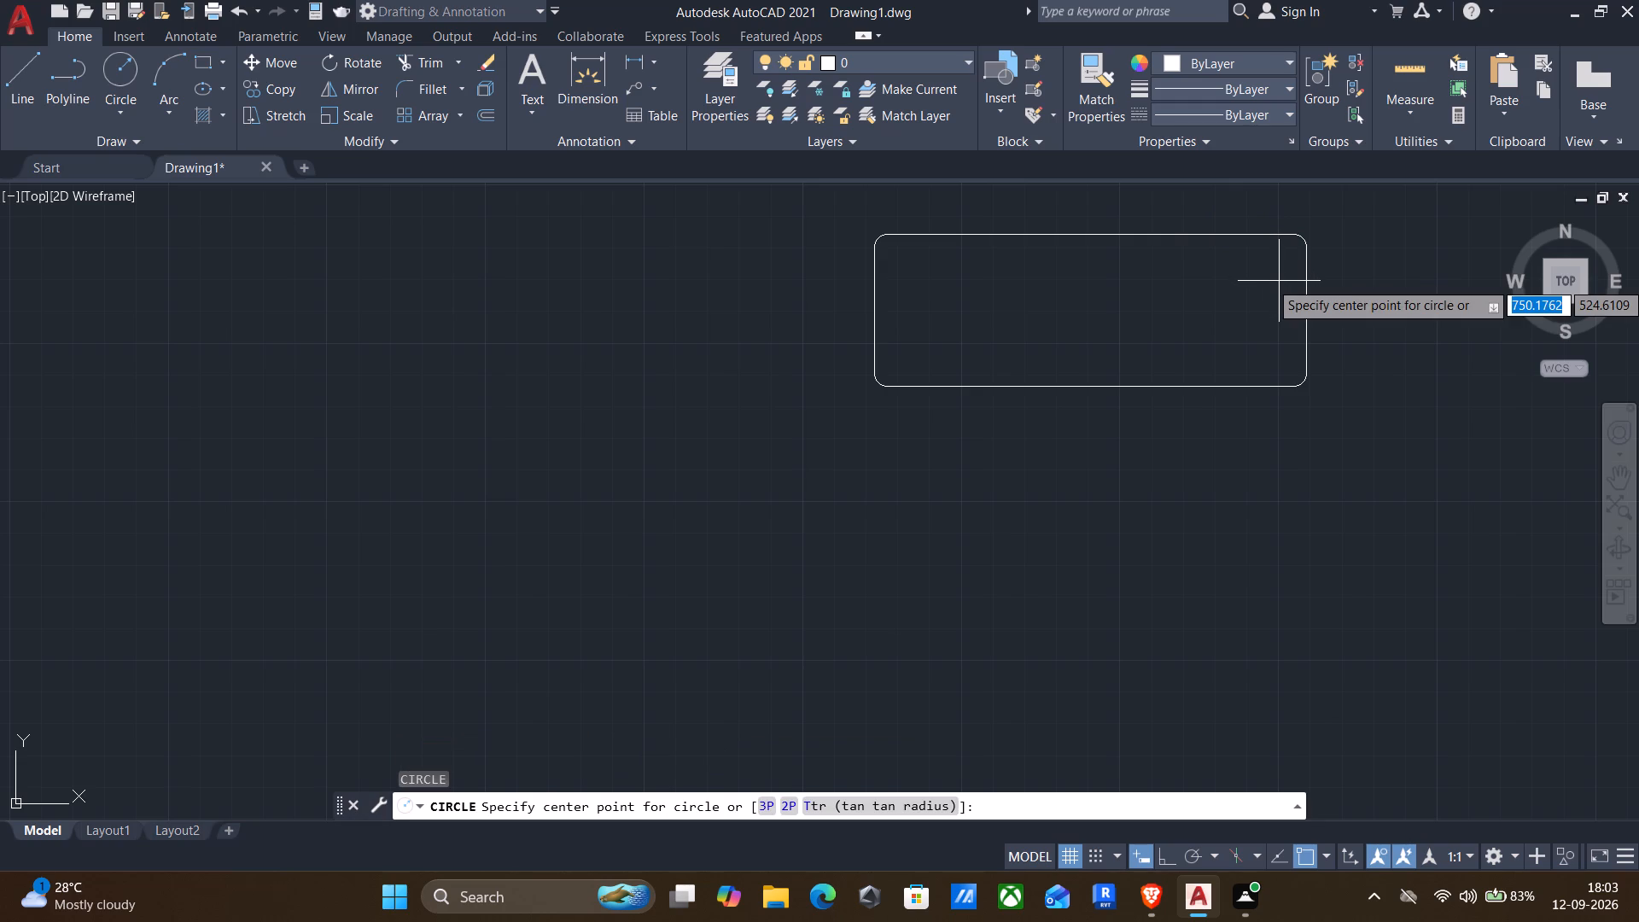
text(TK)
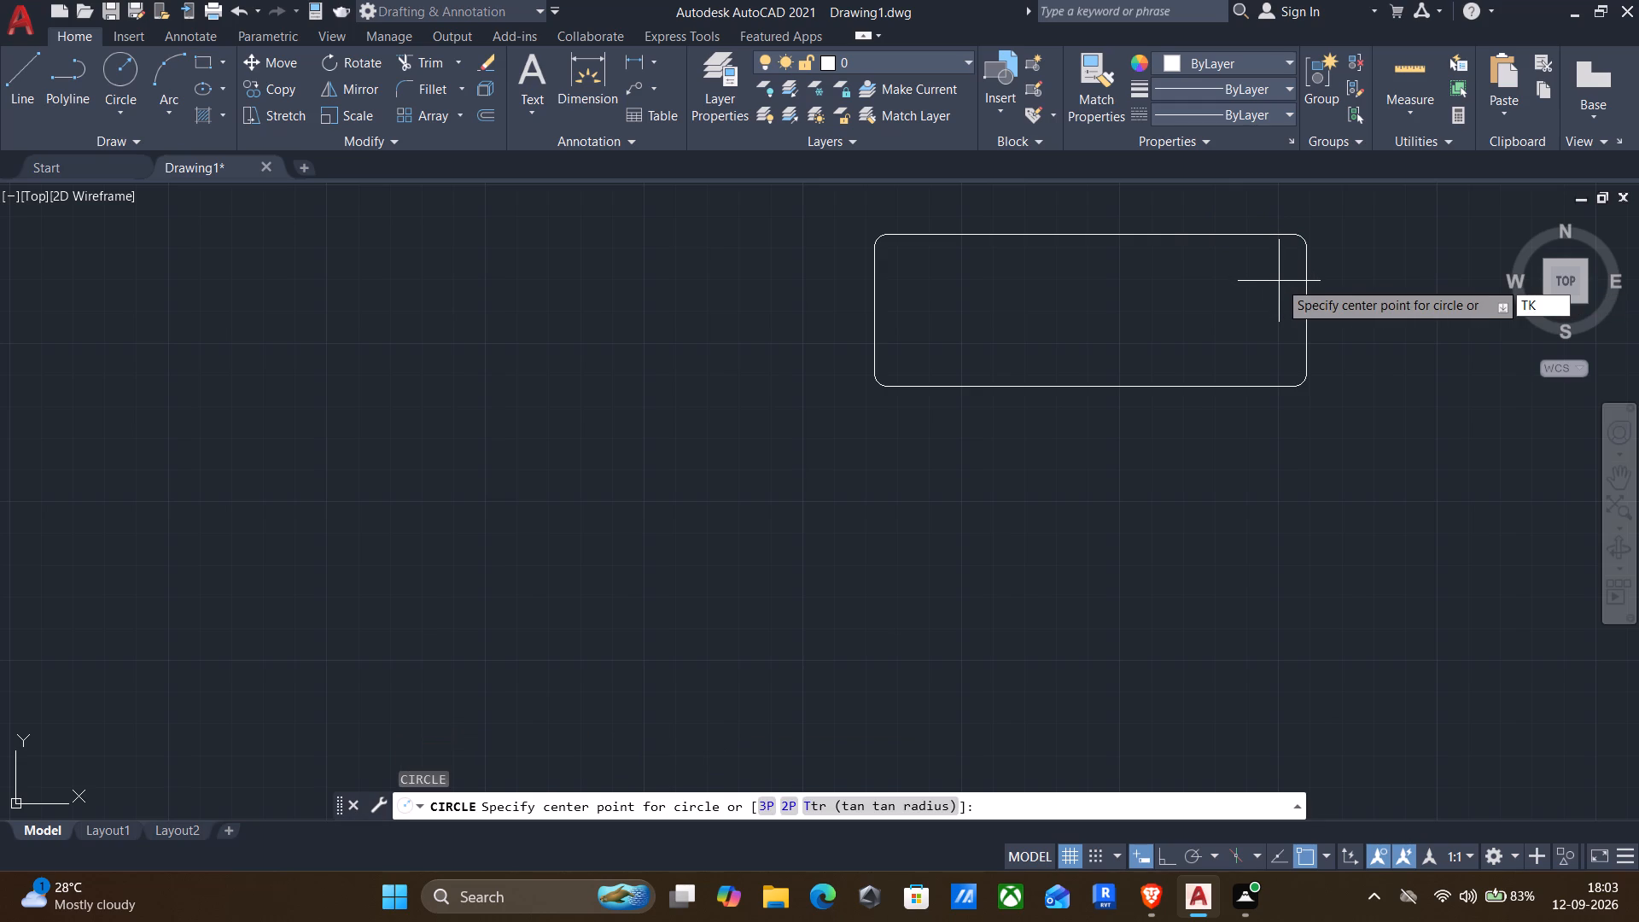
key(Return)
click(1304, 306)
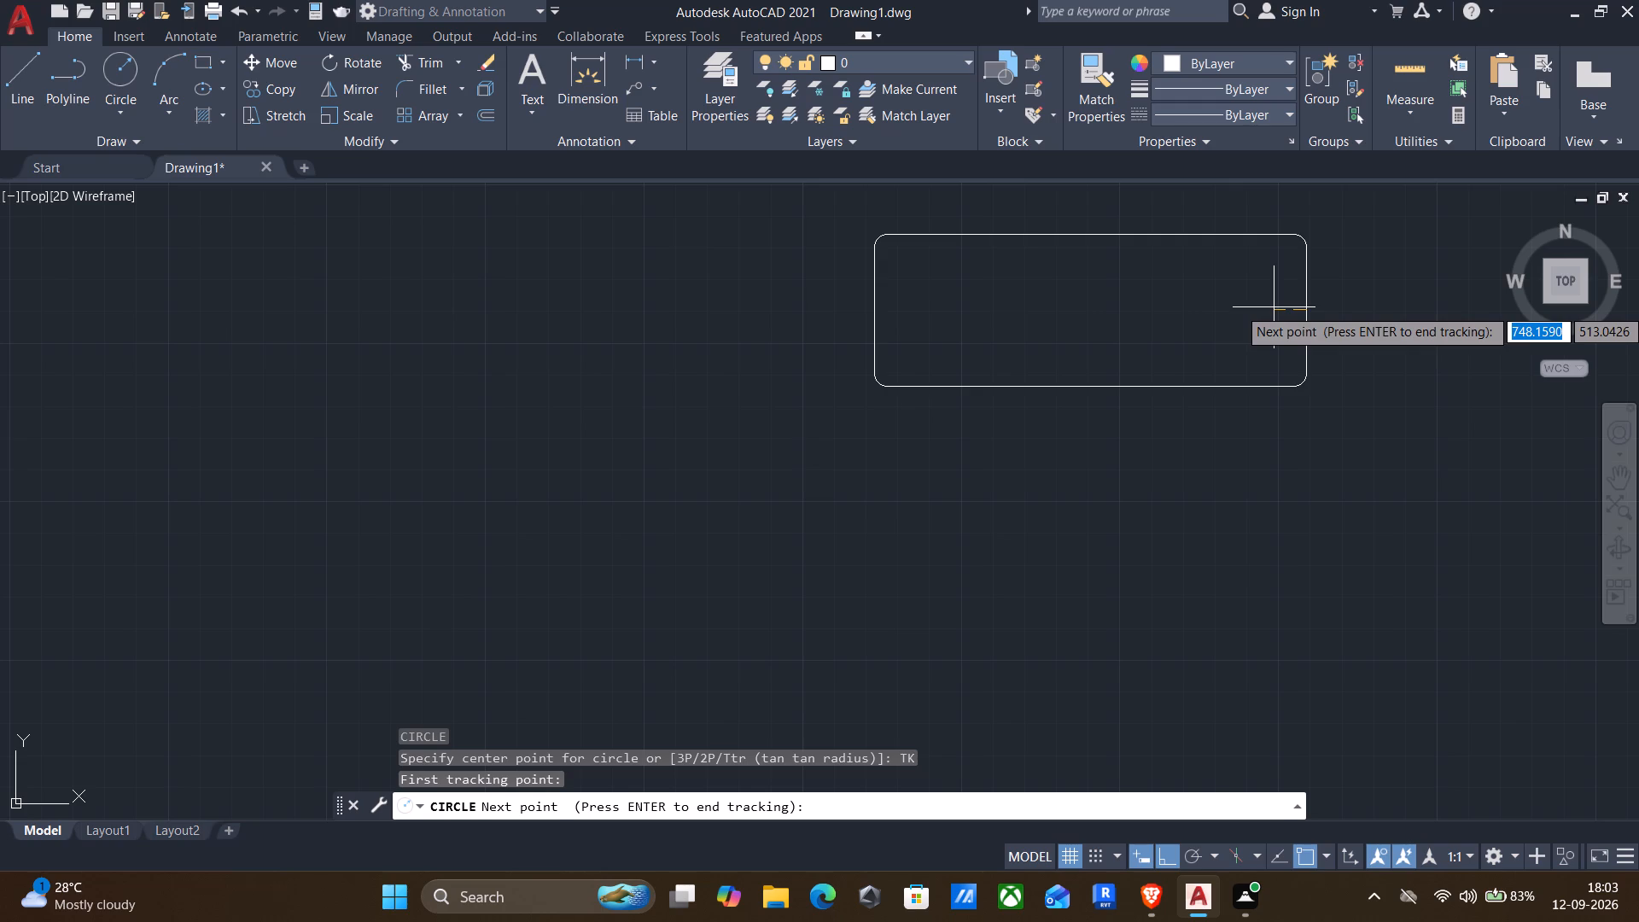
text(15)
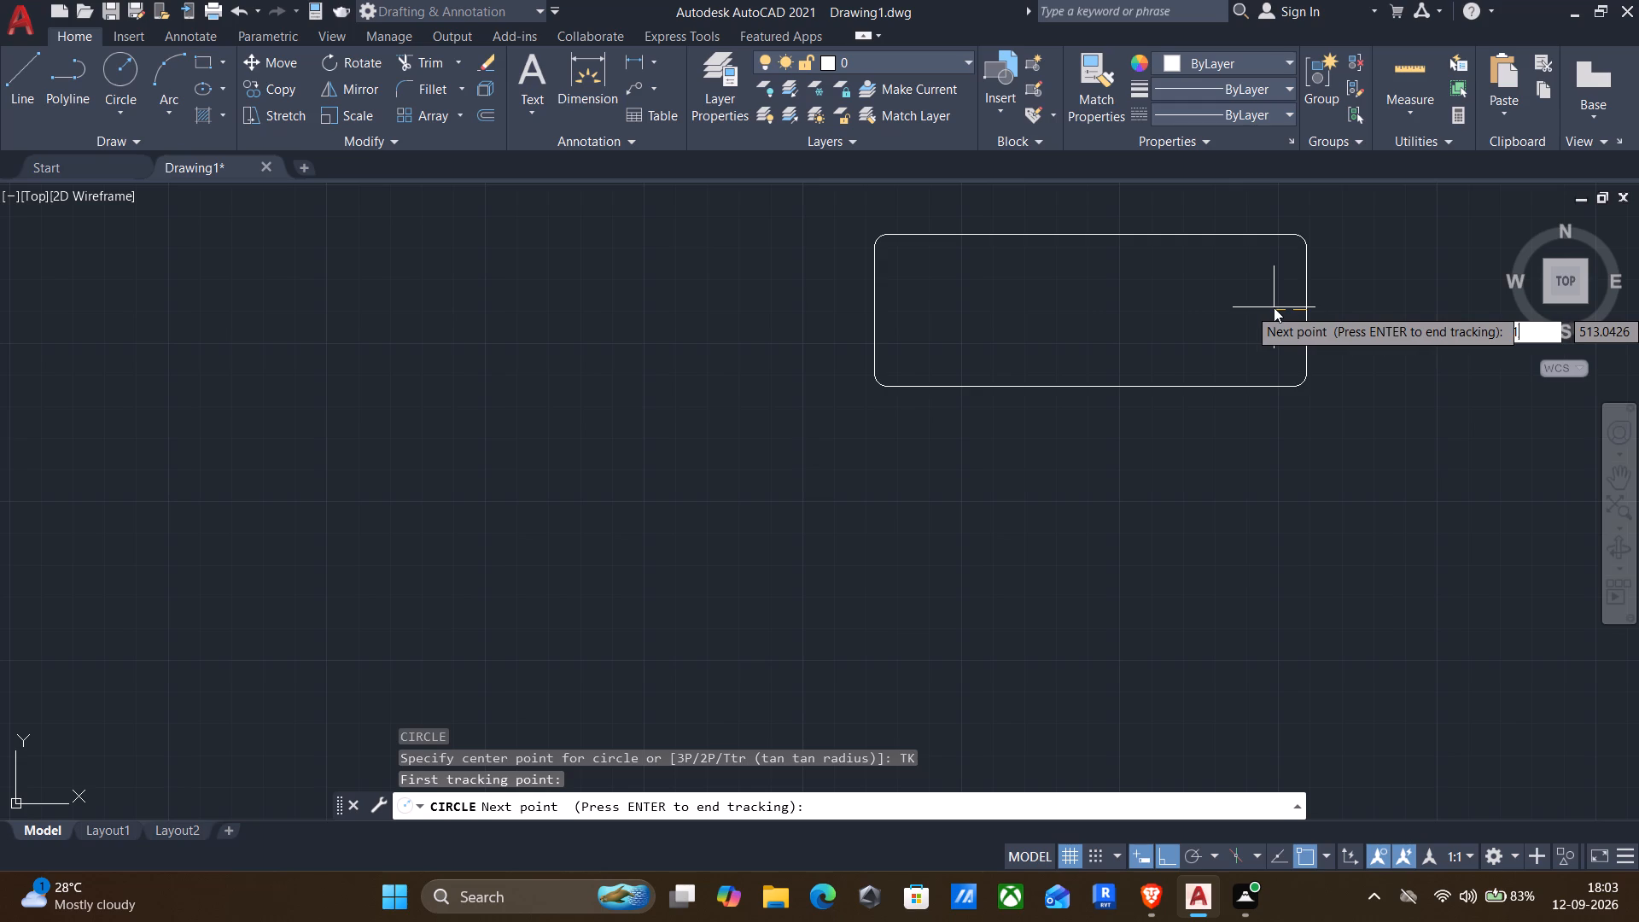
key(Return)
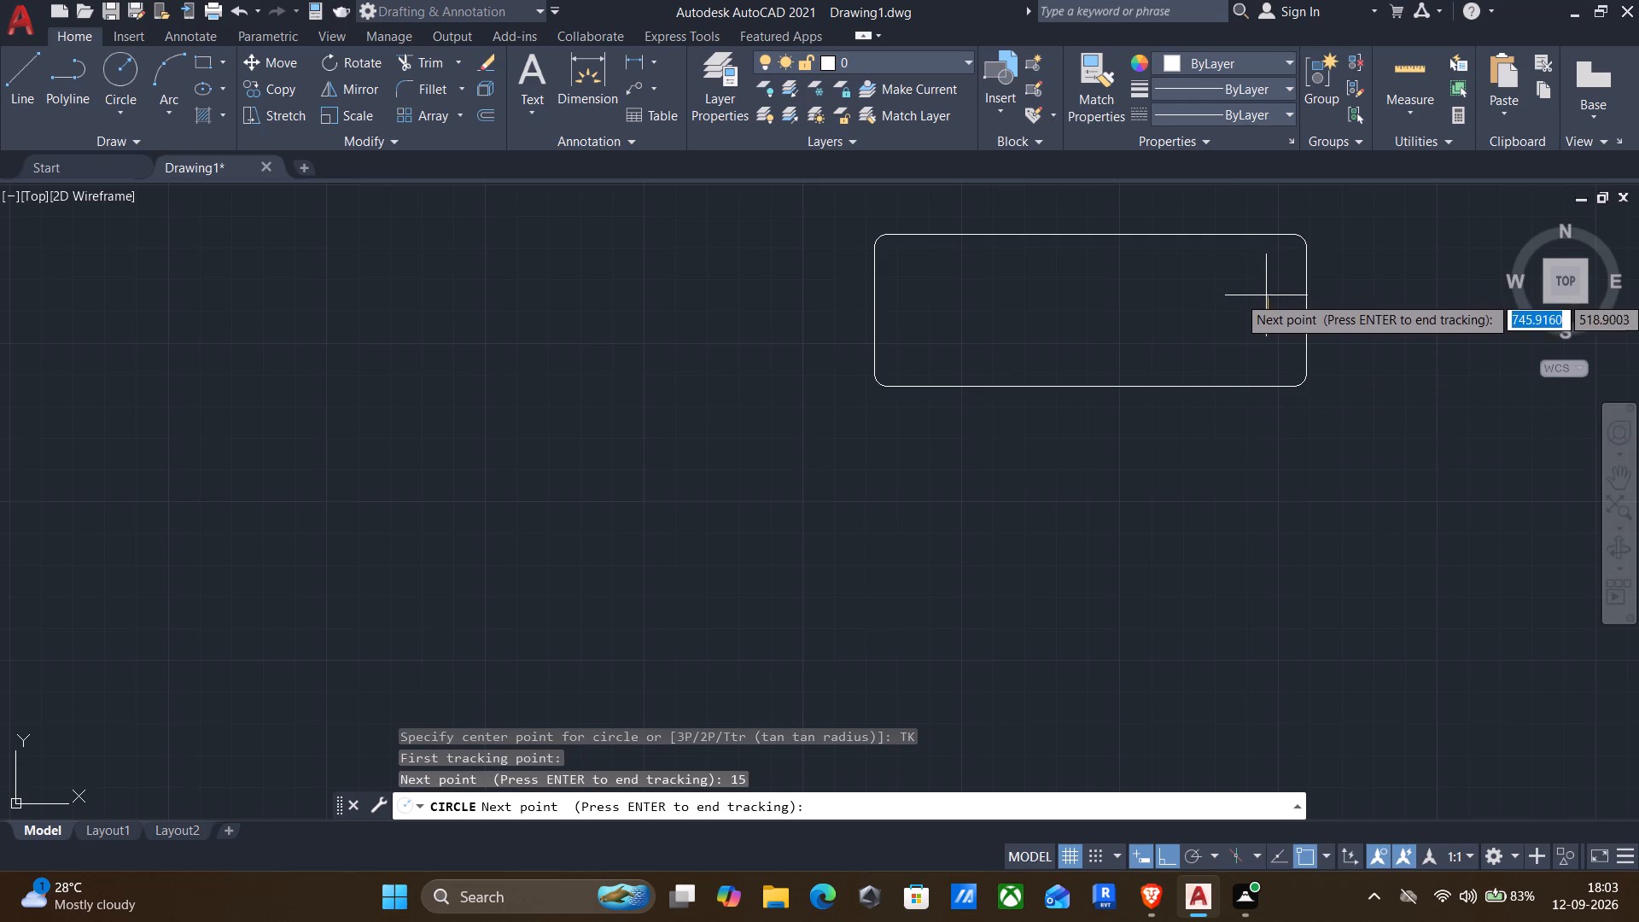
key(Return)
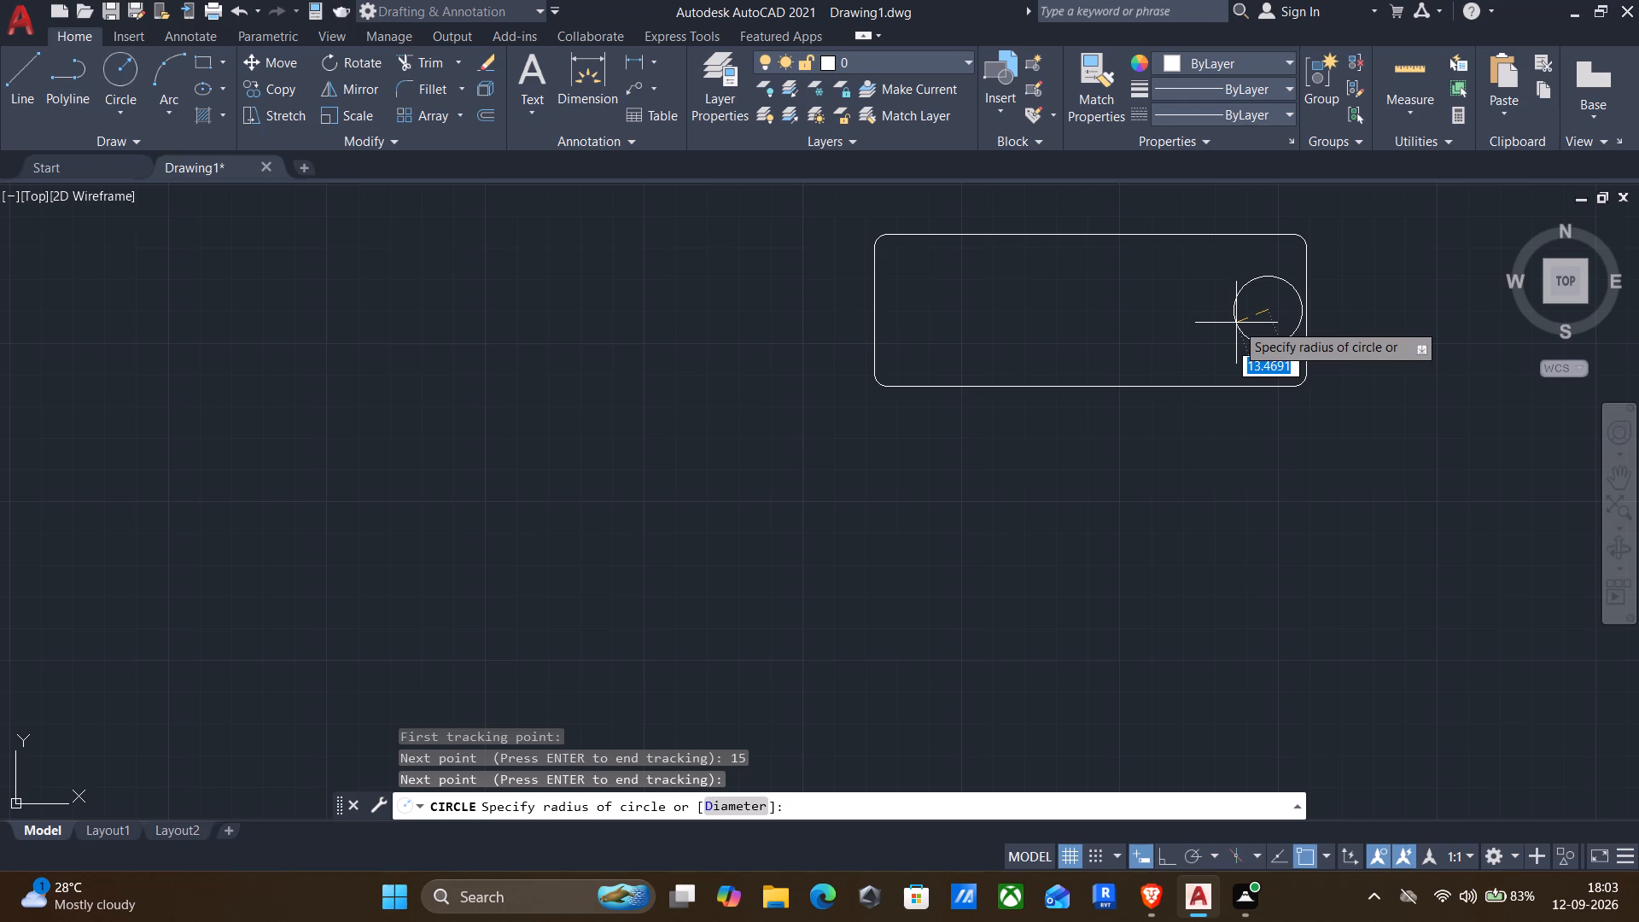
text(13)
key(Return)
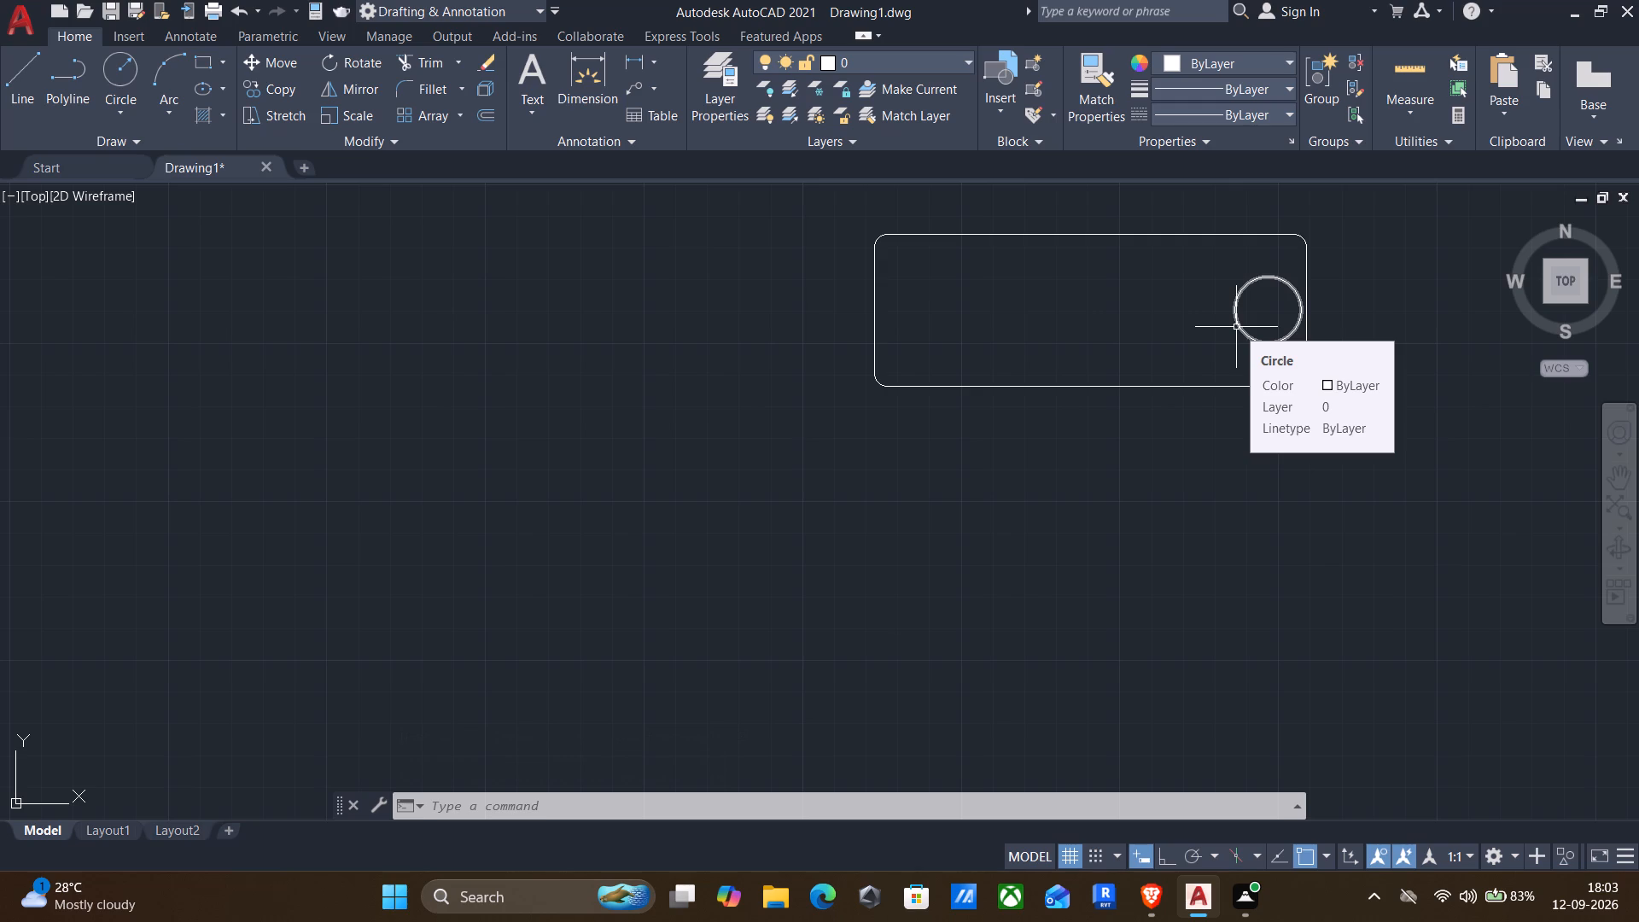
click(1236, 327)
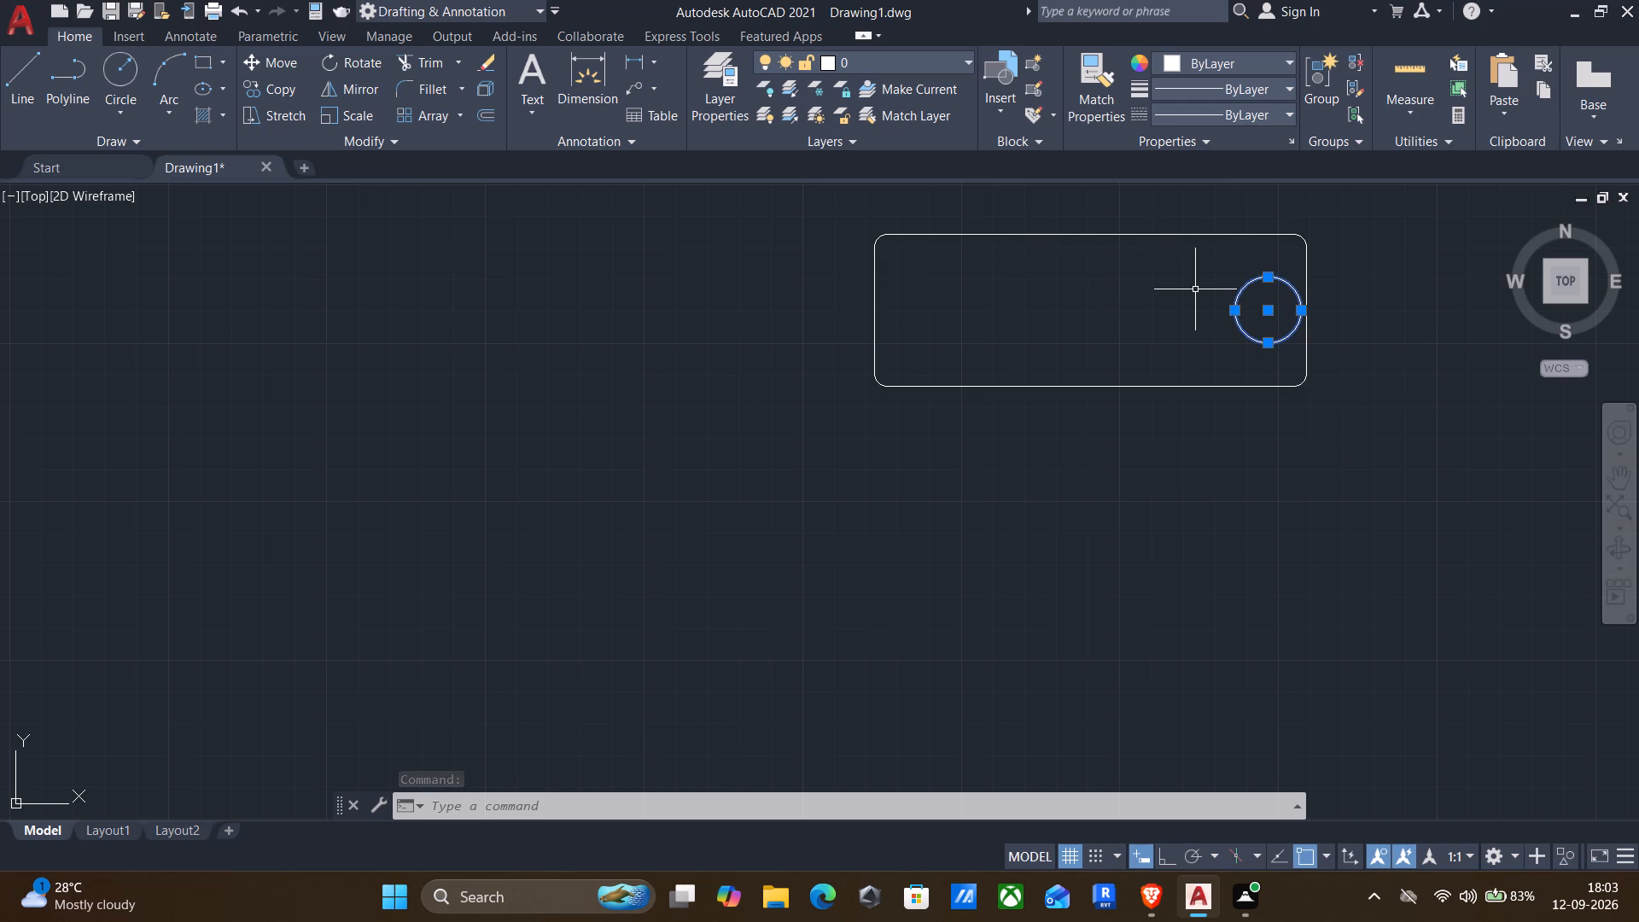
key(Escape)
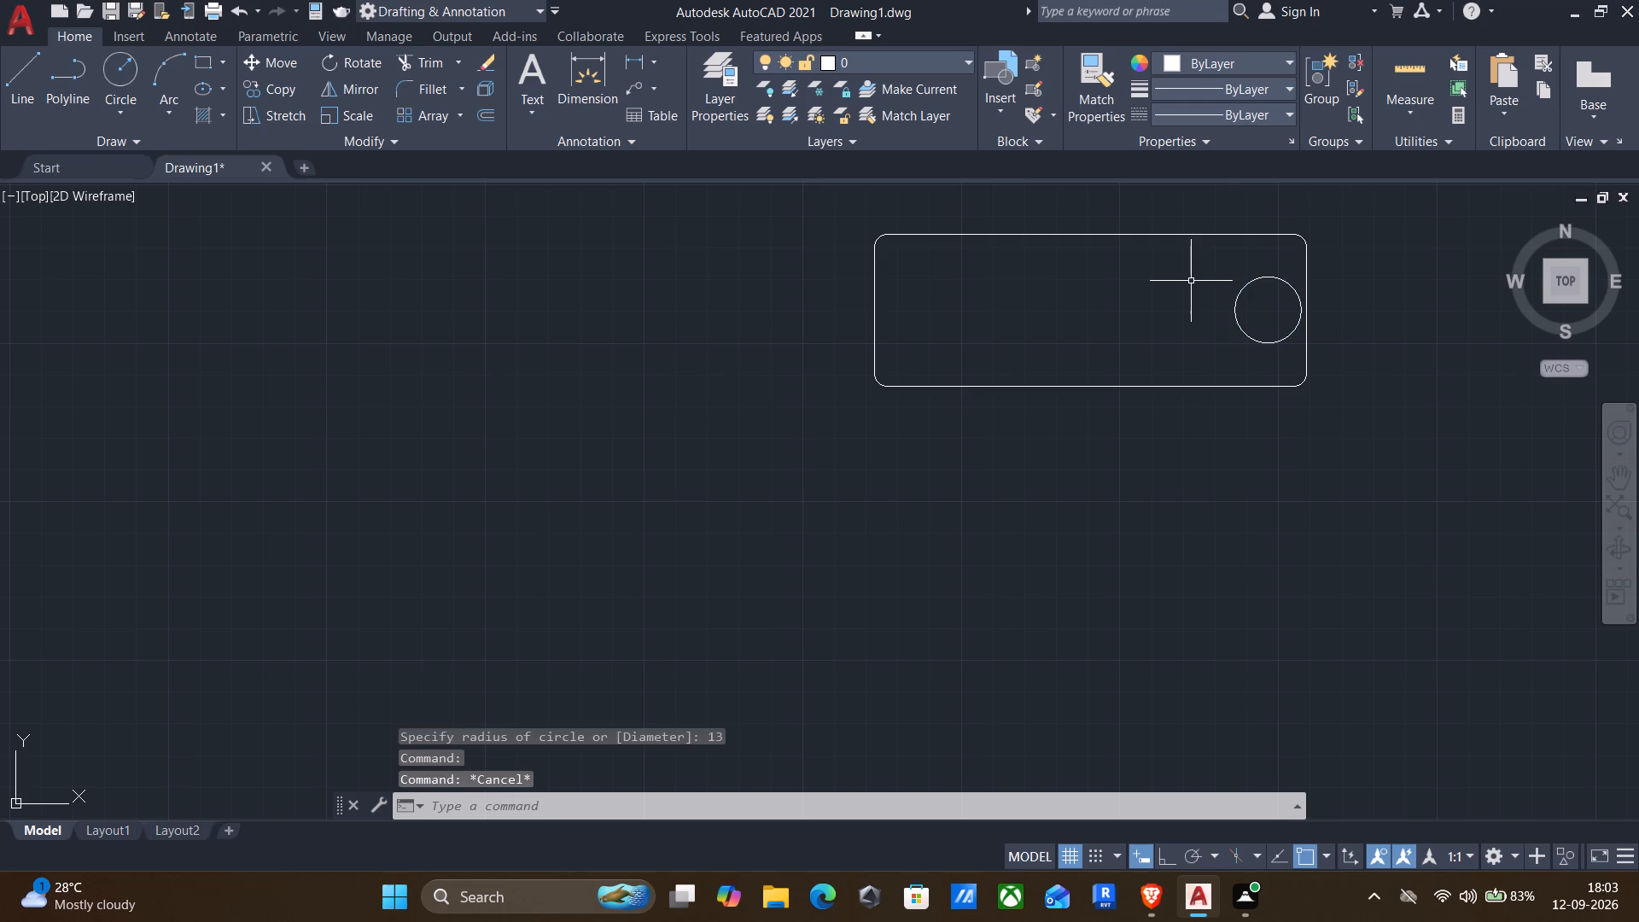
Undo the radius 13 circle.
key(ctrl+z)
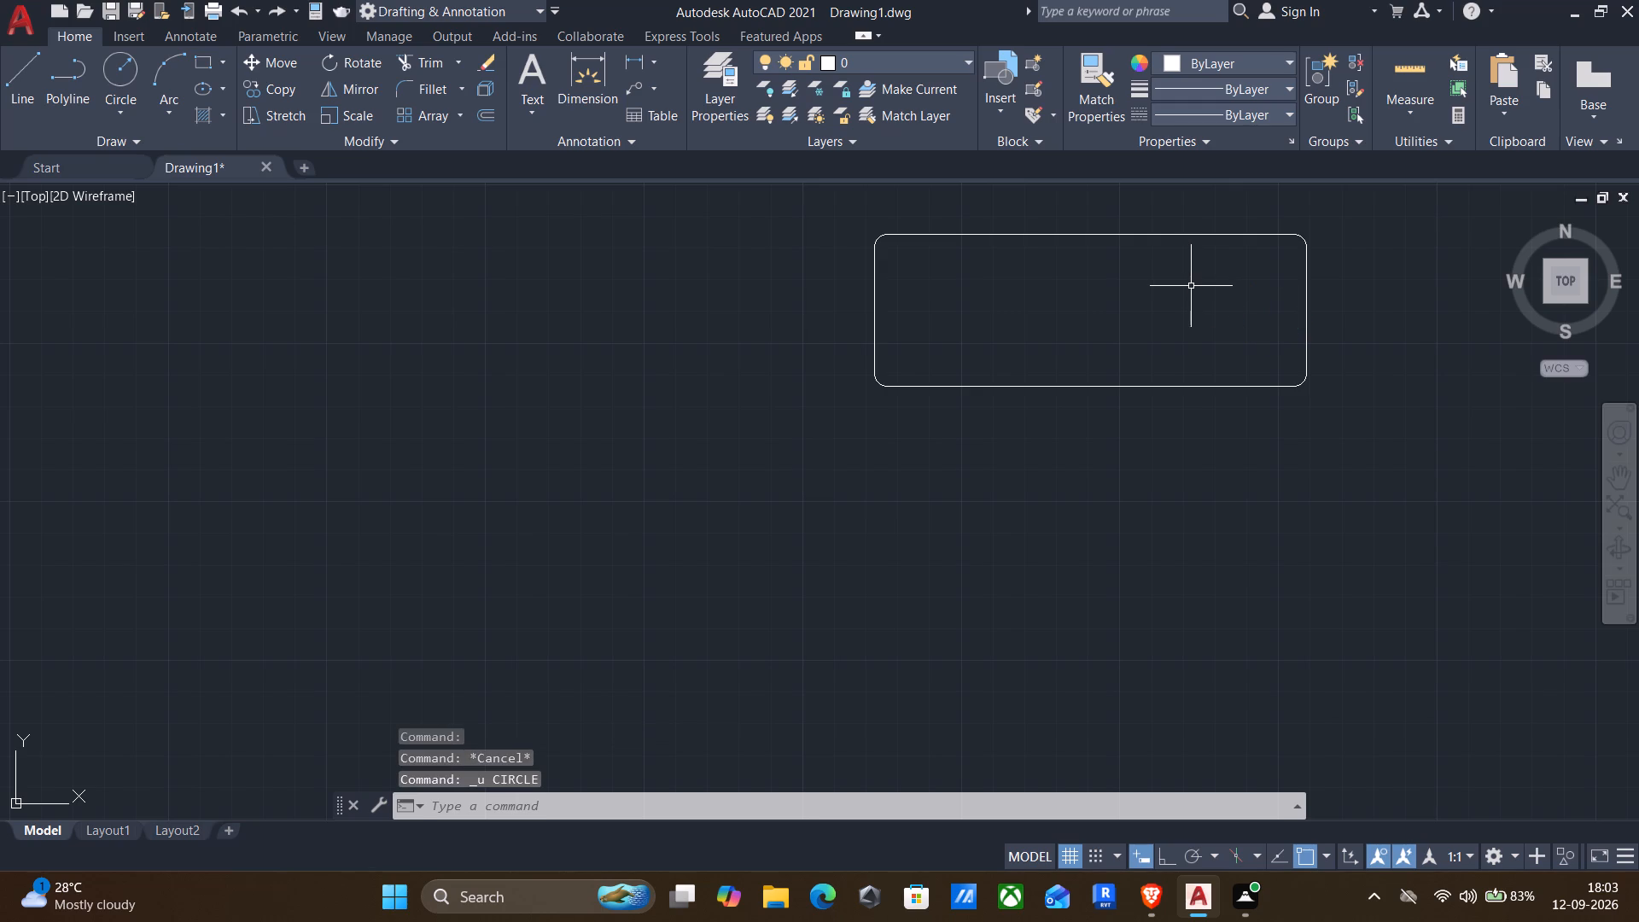
Draw a circle of radius 6.5 centred 15 units inward from the midpoint of the plate's right edge, using tracking.
key(c)
key(Return)
text(TK)
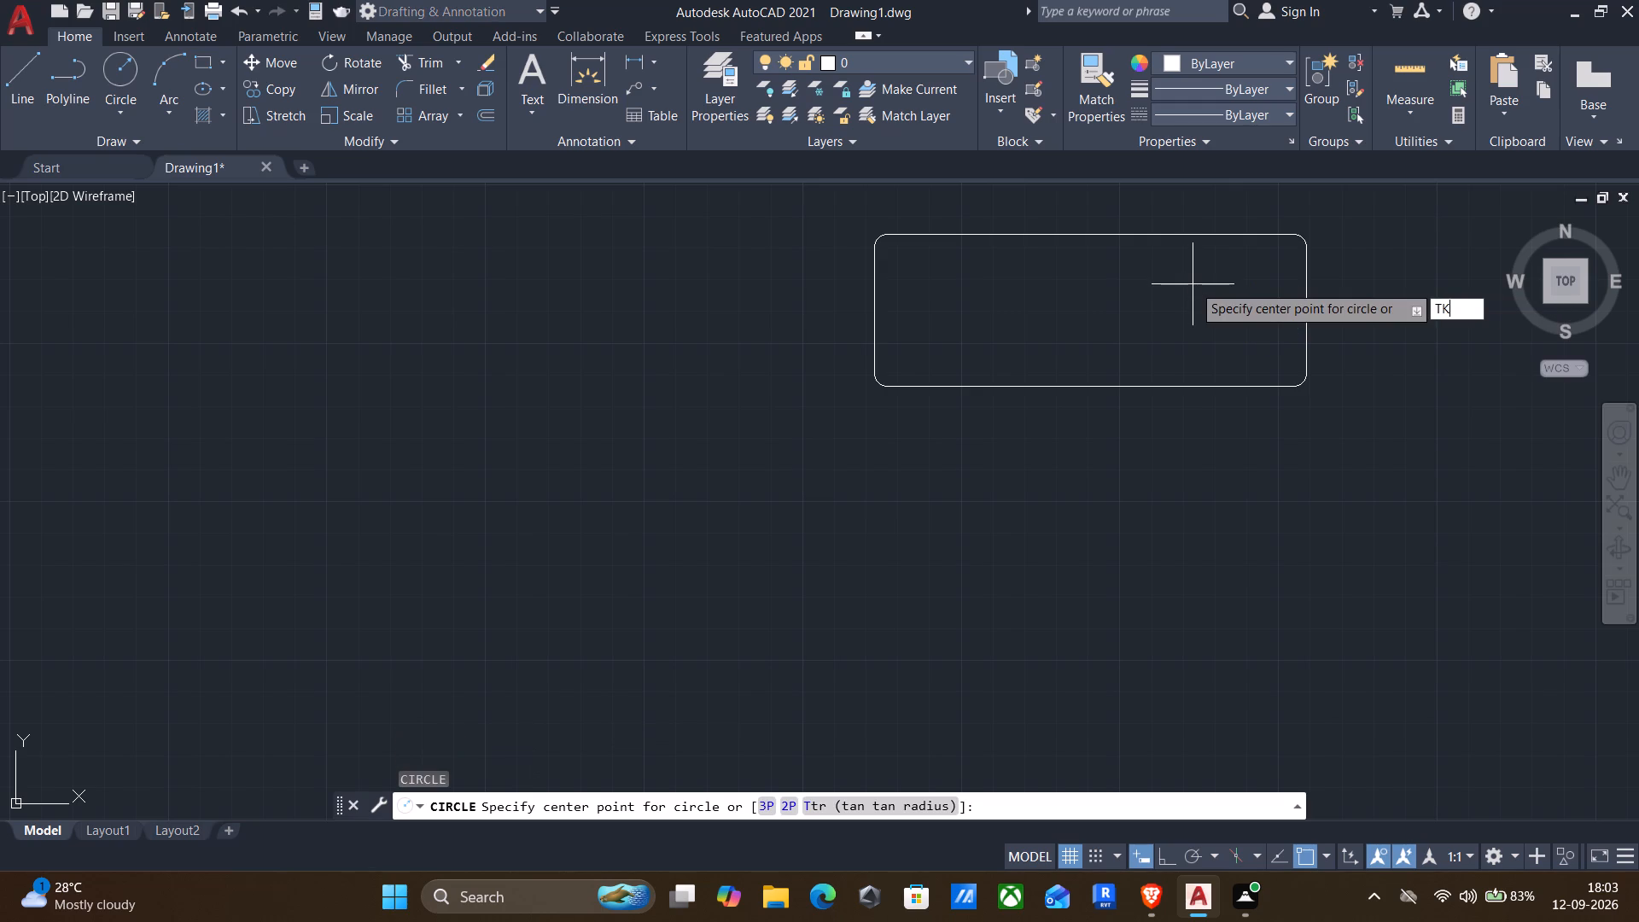
key(Return)
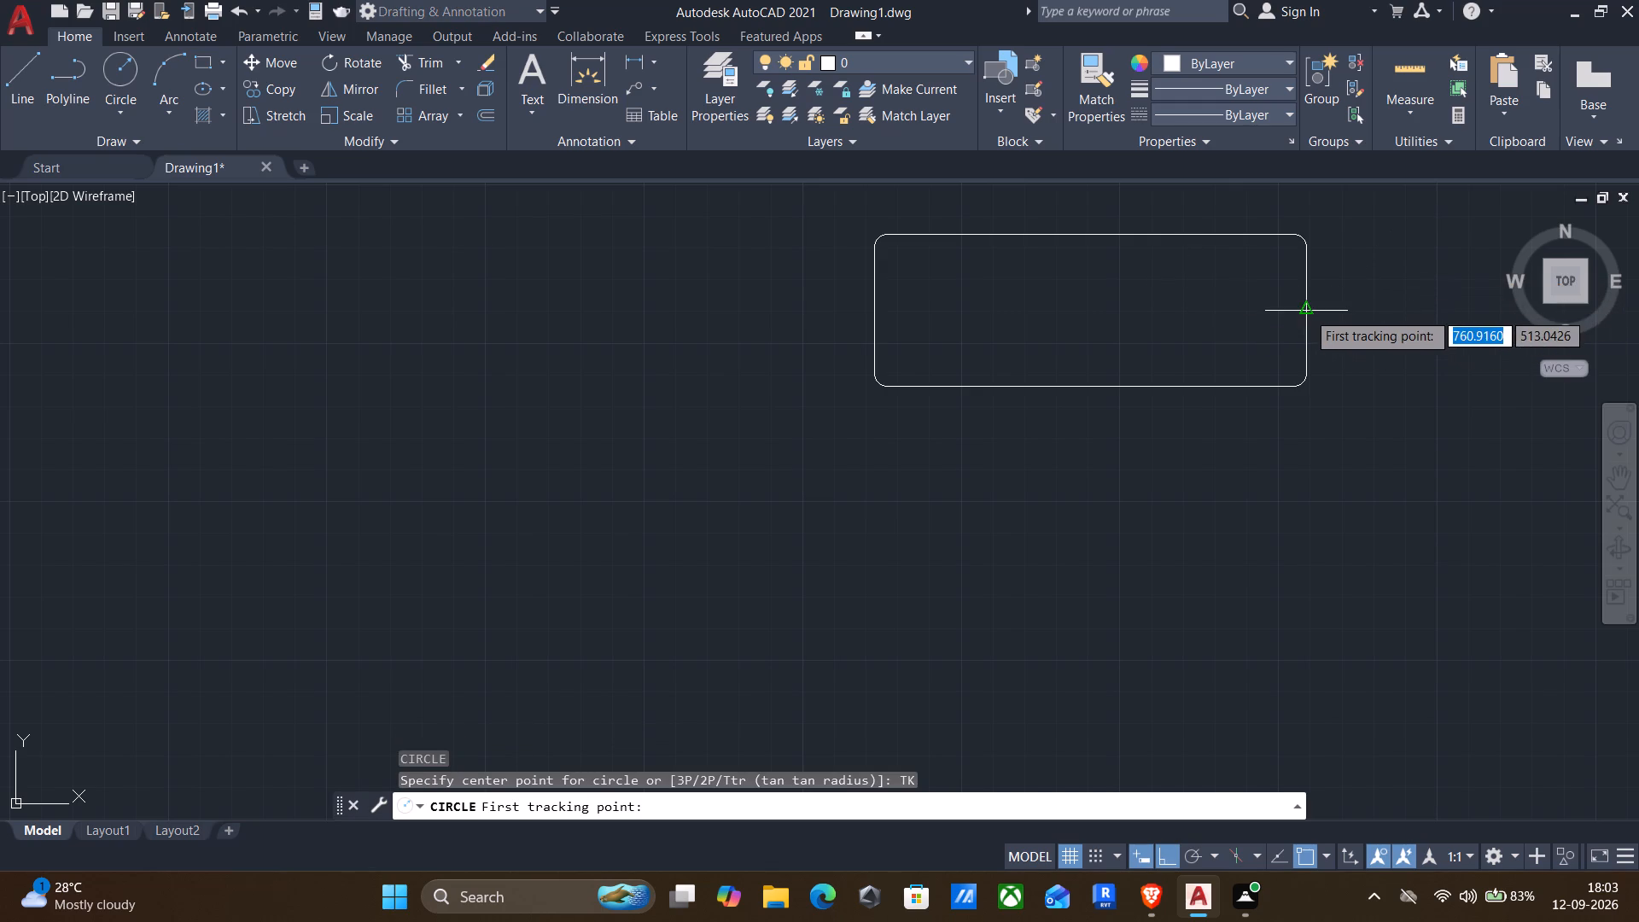
click(1307, 312)
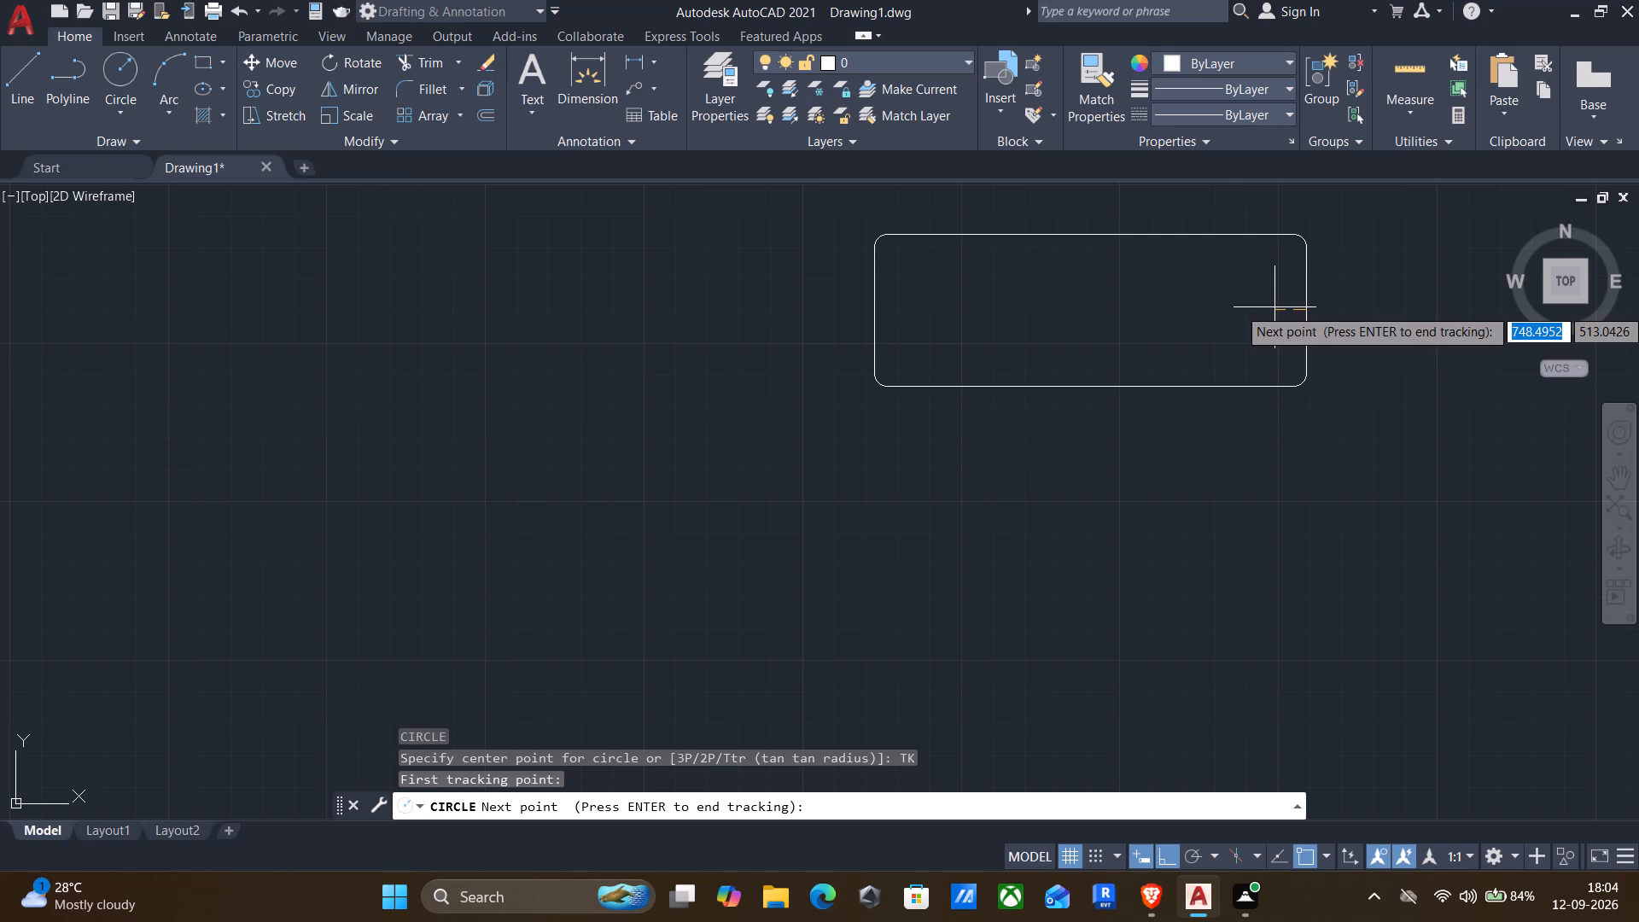
text(15)
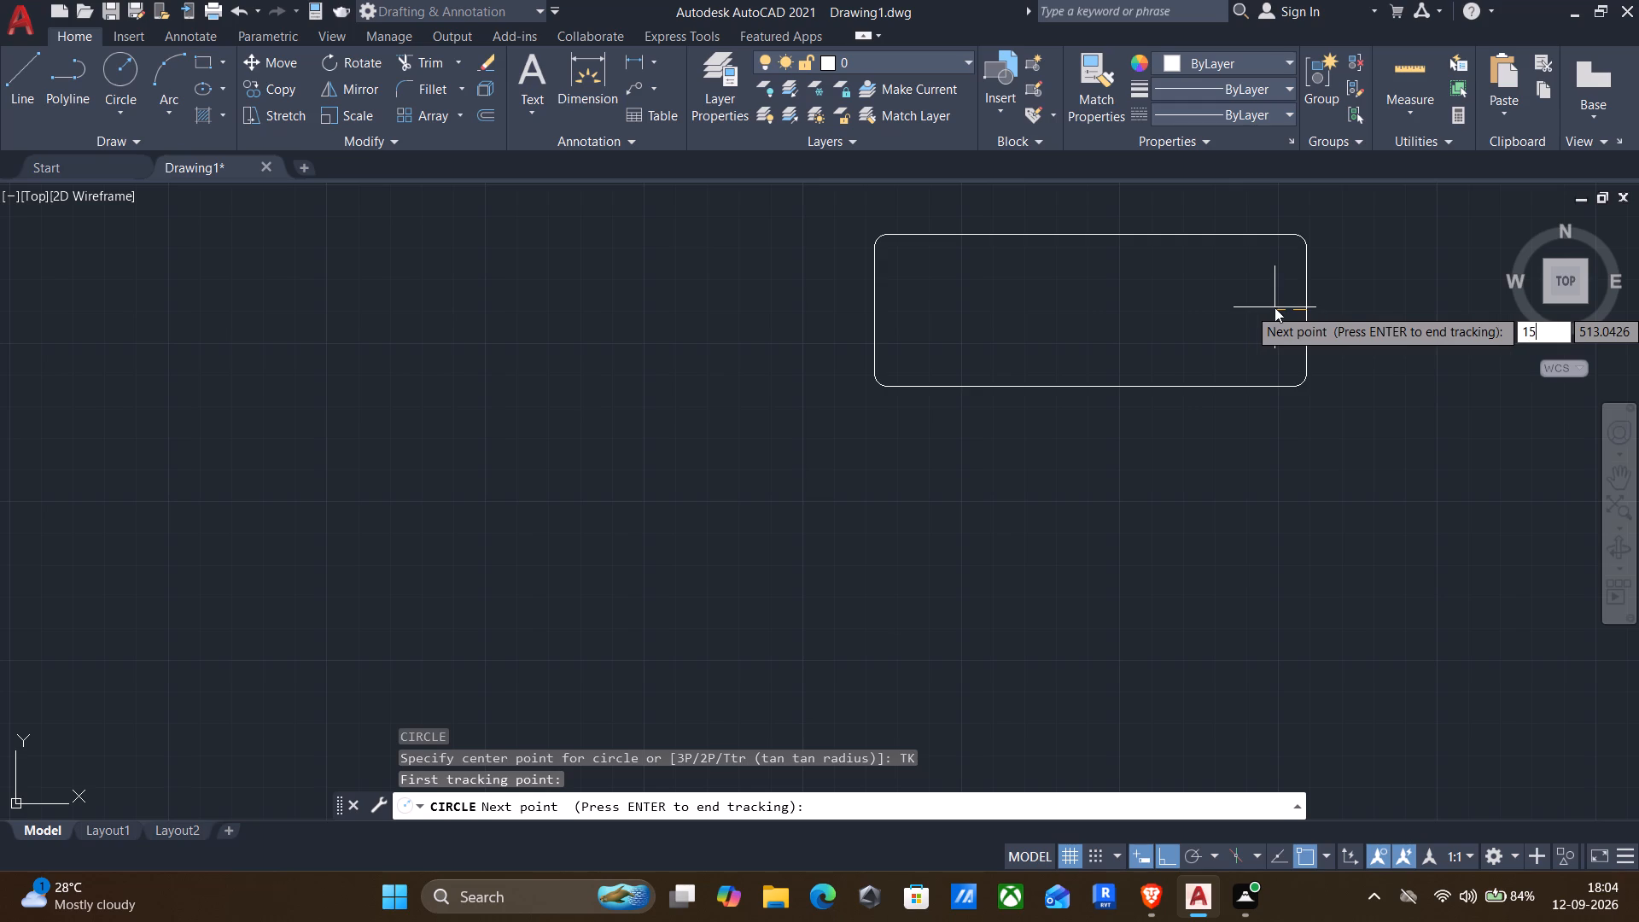
key(Return)
key(Return)
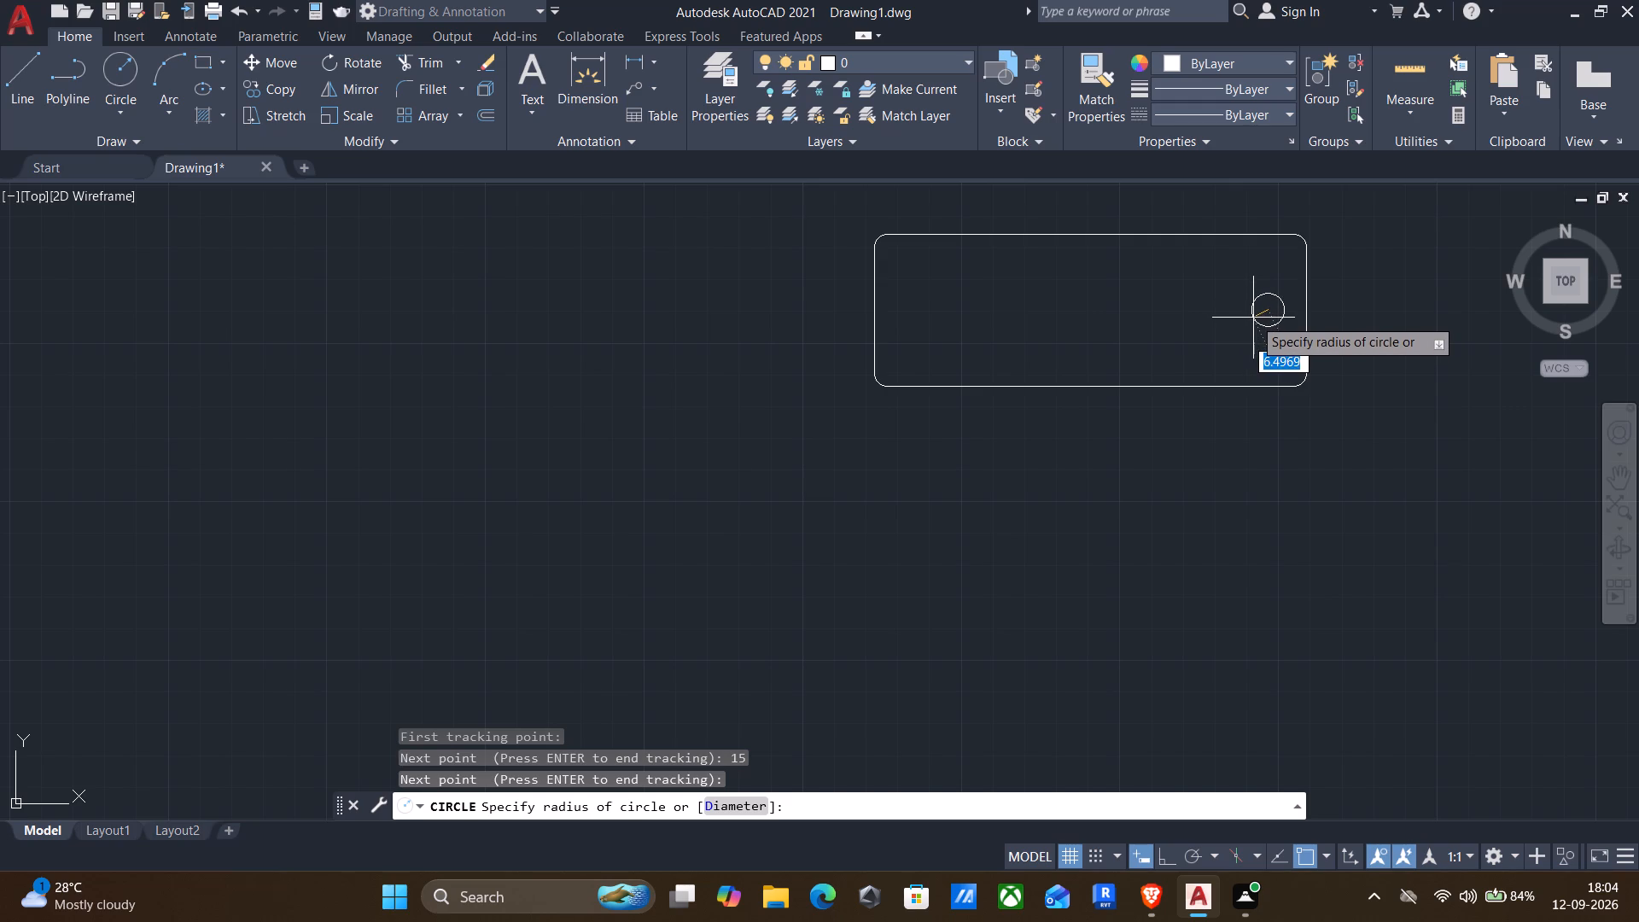
text(6.5)
key(Return)
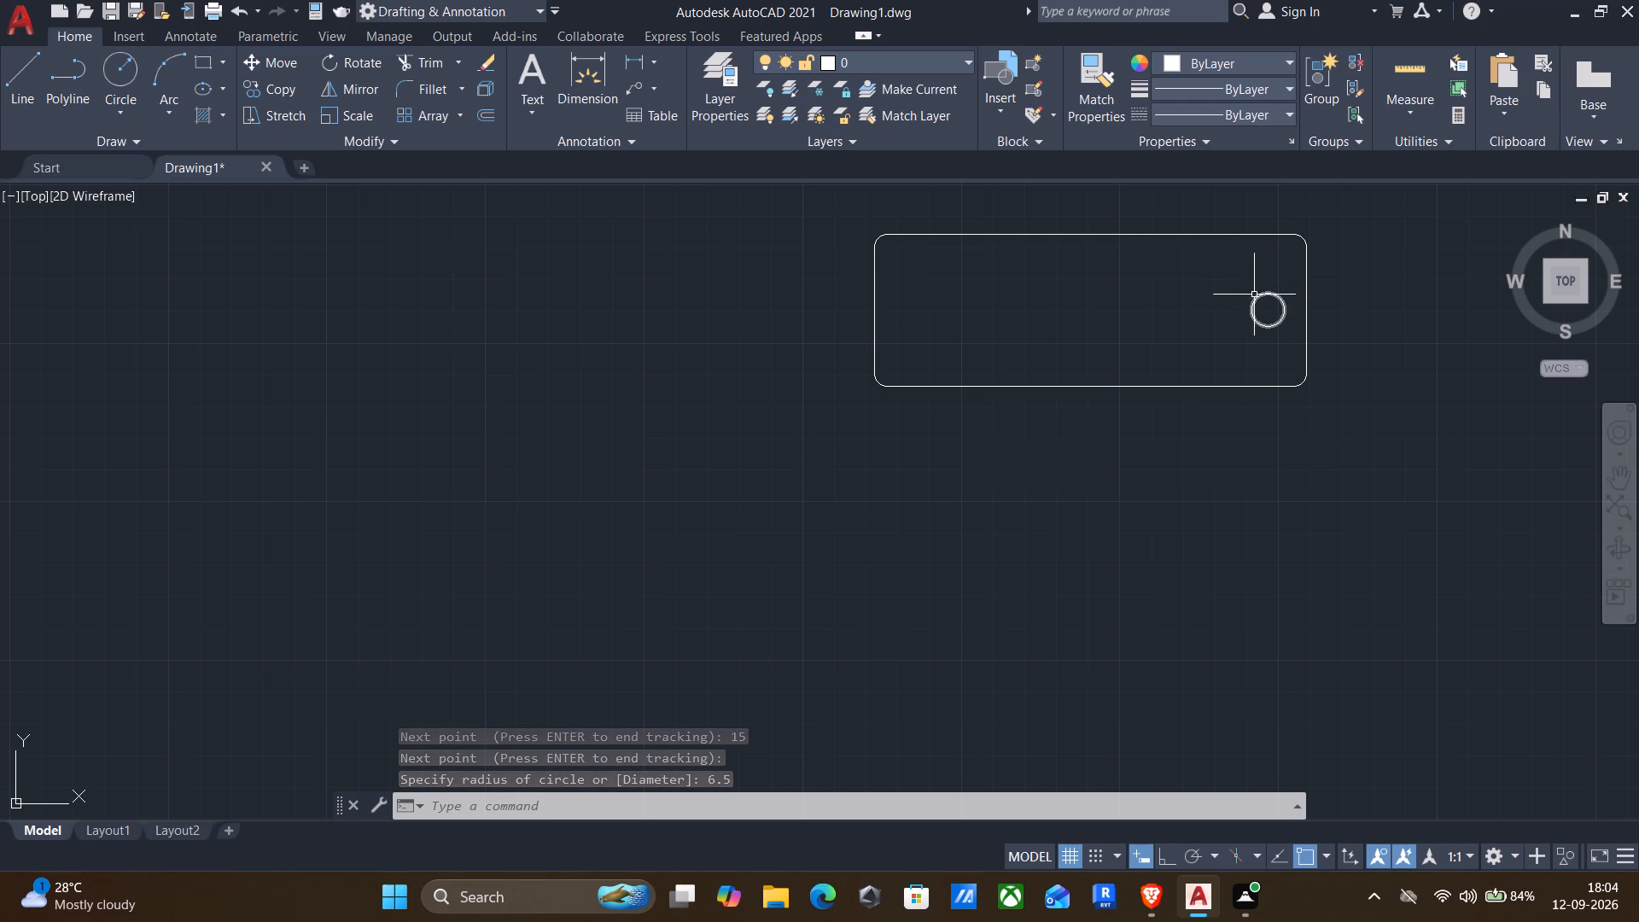
Mirror the circle about the plate's vertical centreline, with Ortho on, and keep the original circle.
click(1257, 301)
key(c)
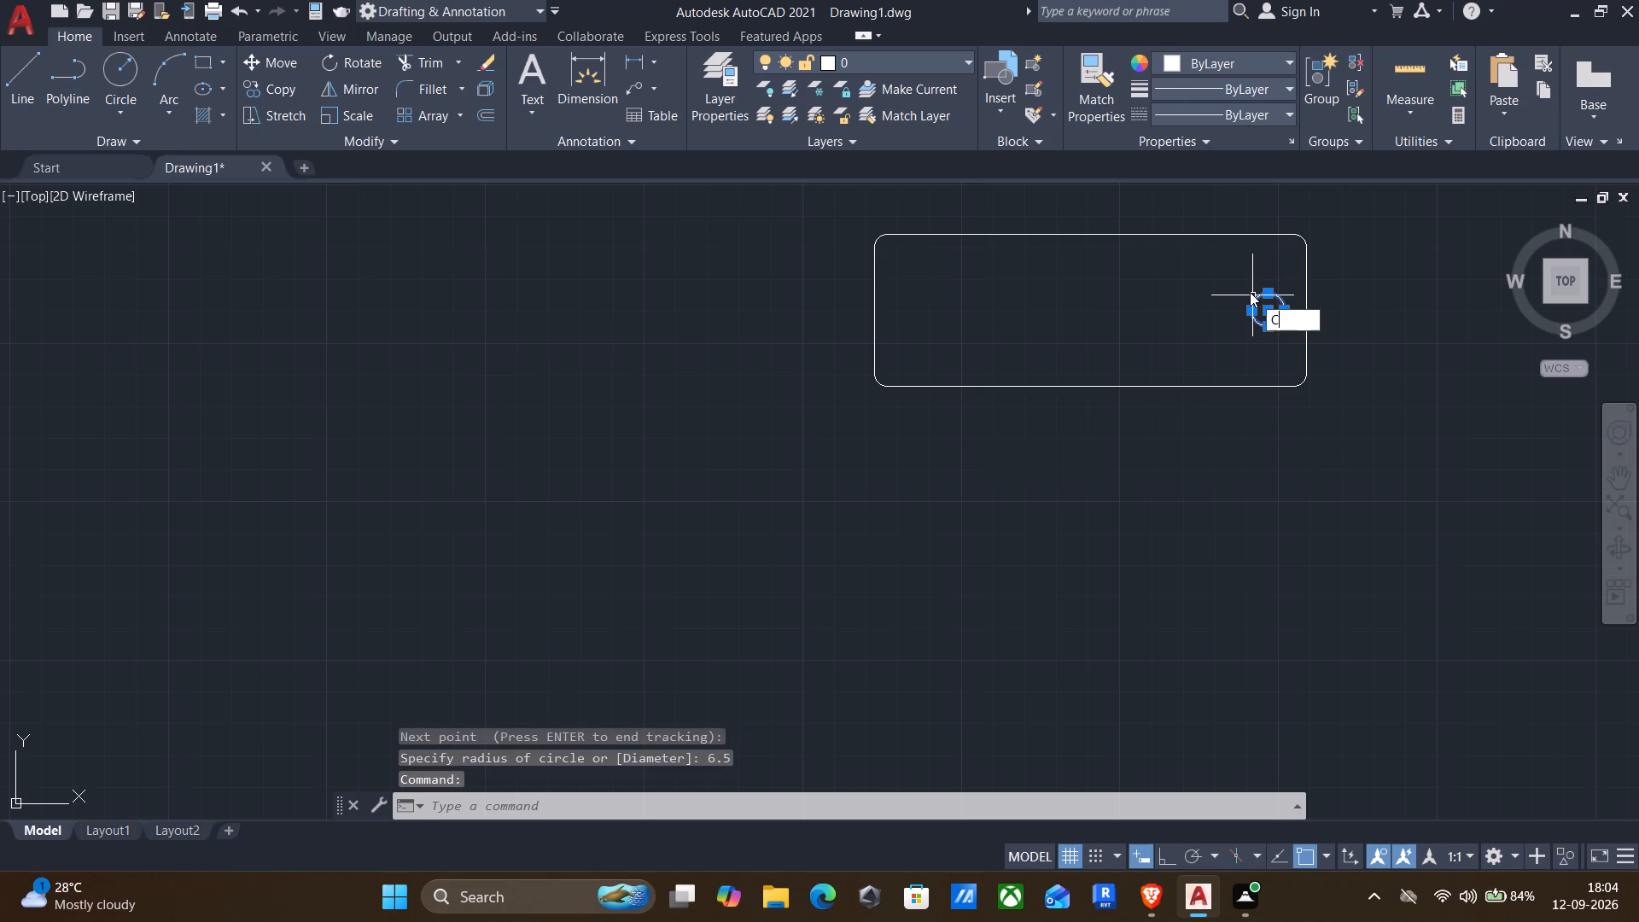
key(BackSpace)
key(m)
key(i)
key(Return)
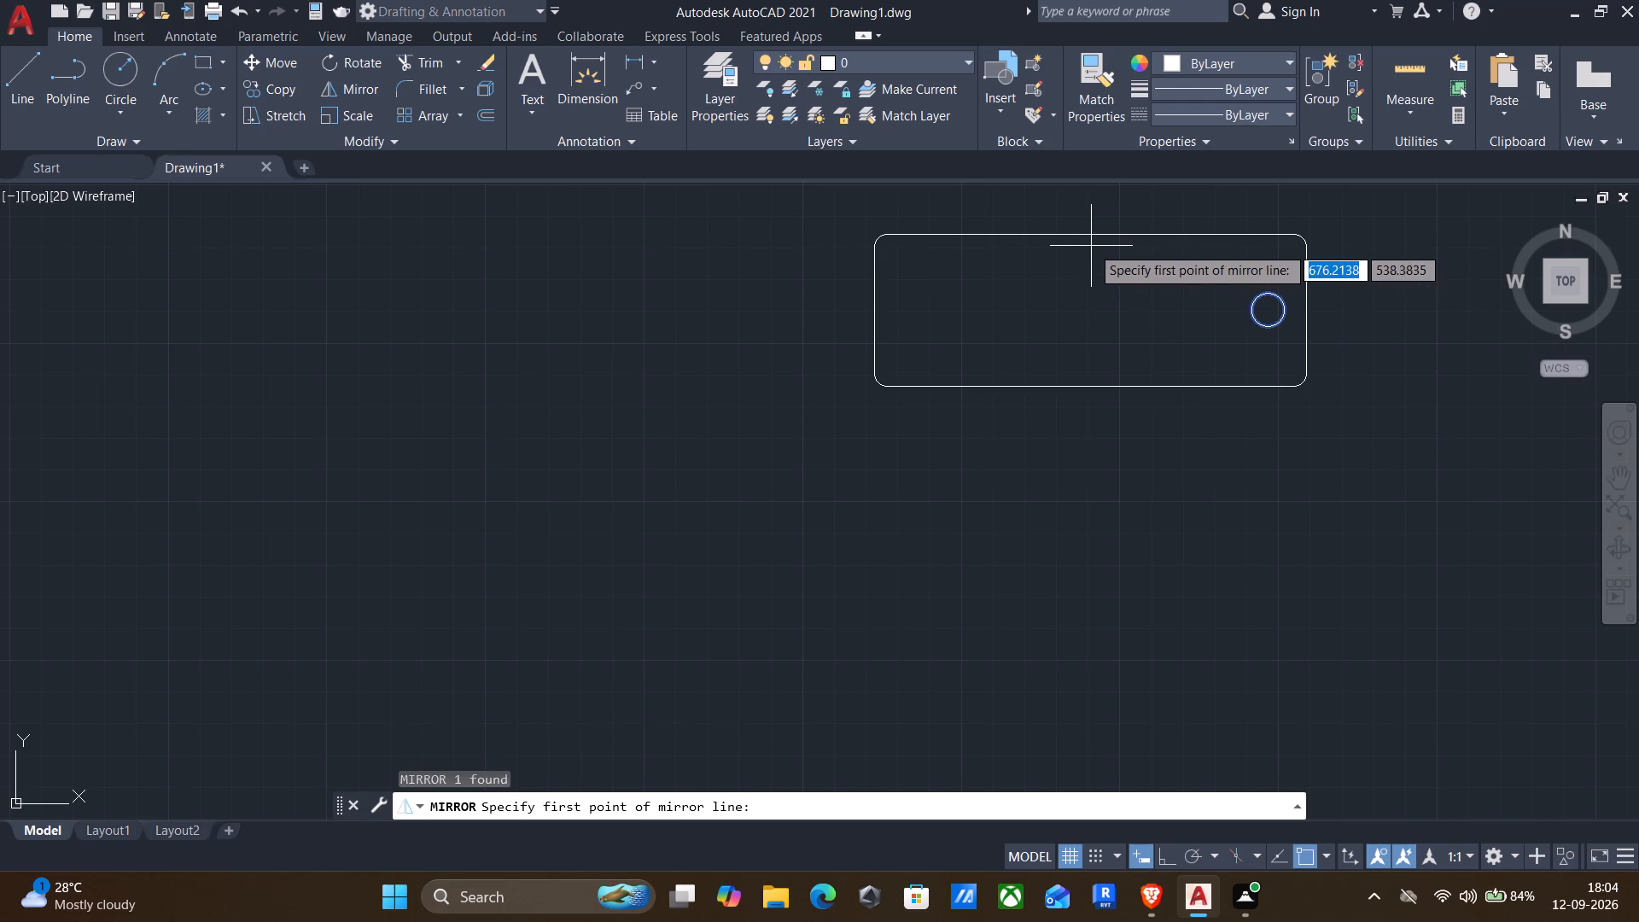
click(1088, 231)
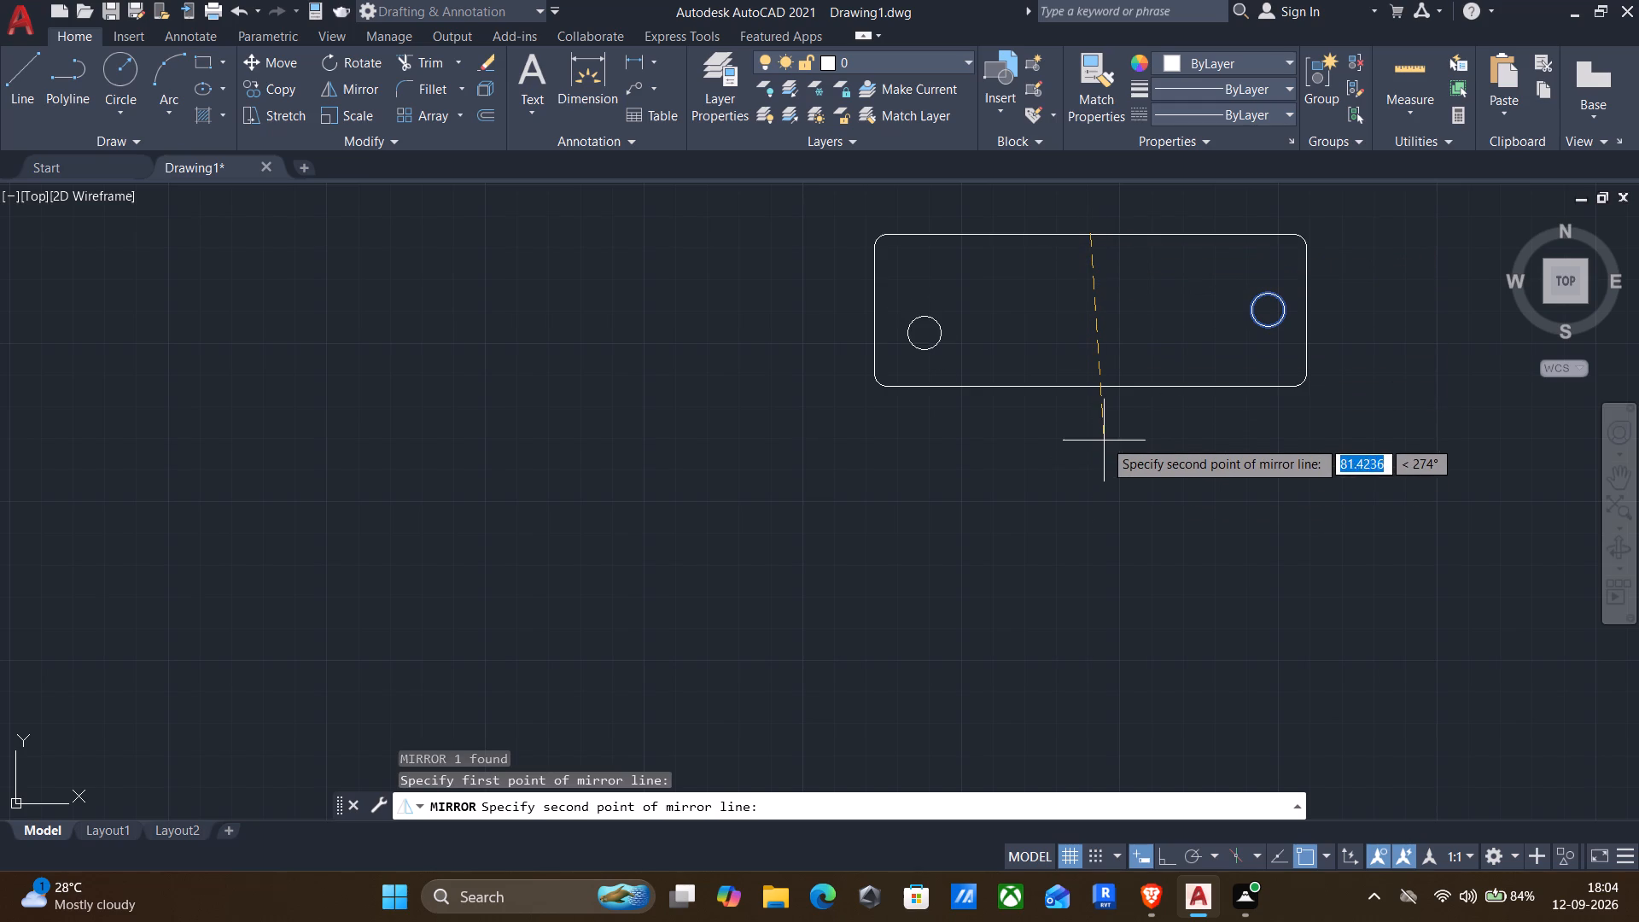
key(F8)
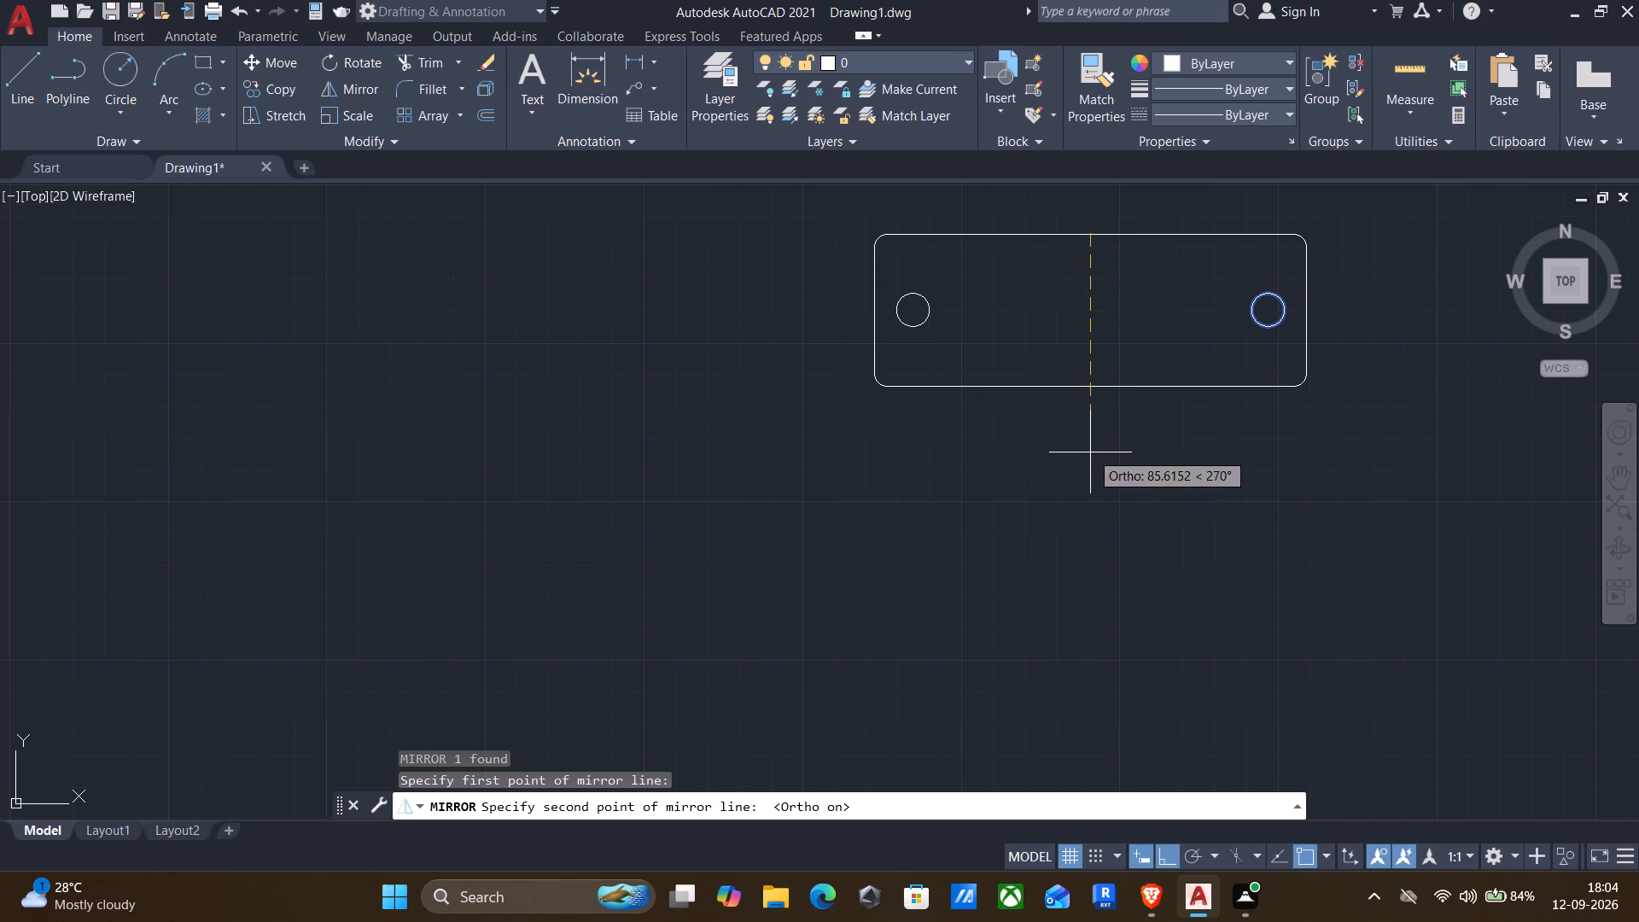
click(1090, 452)
key(Return)
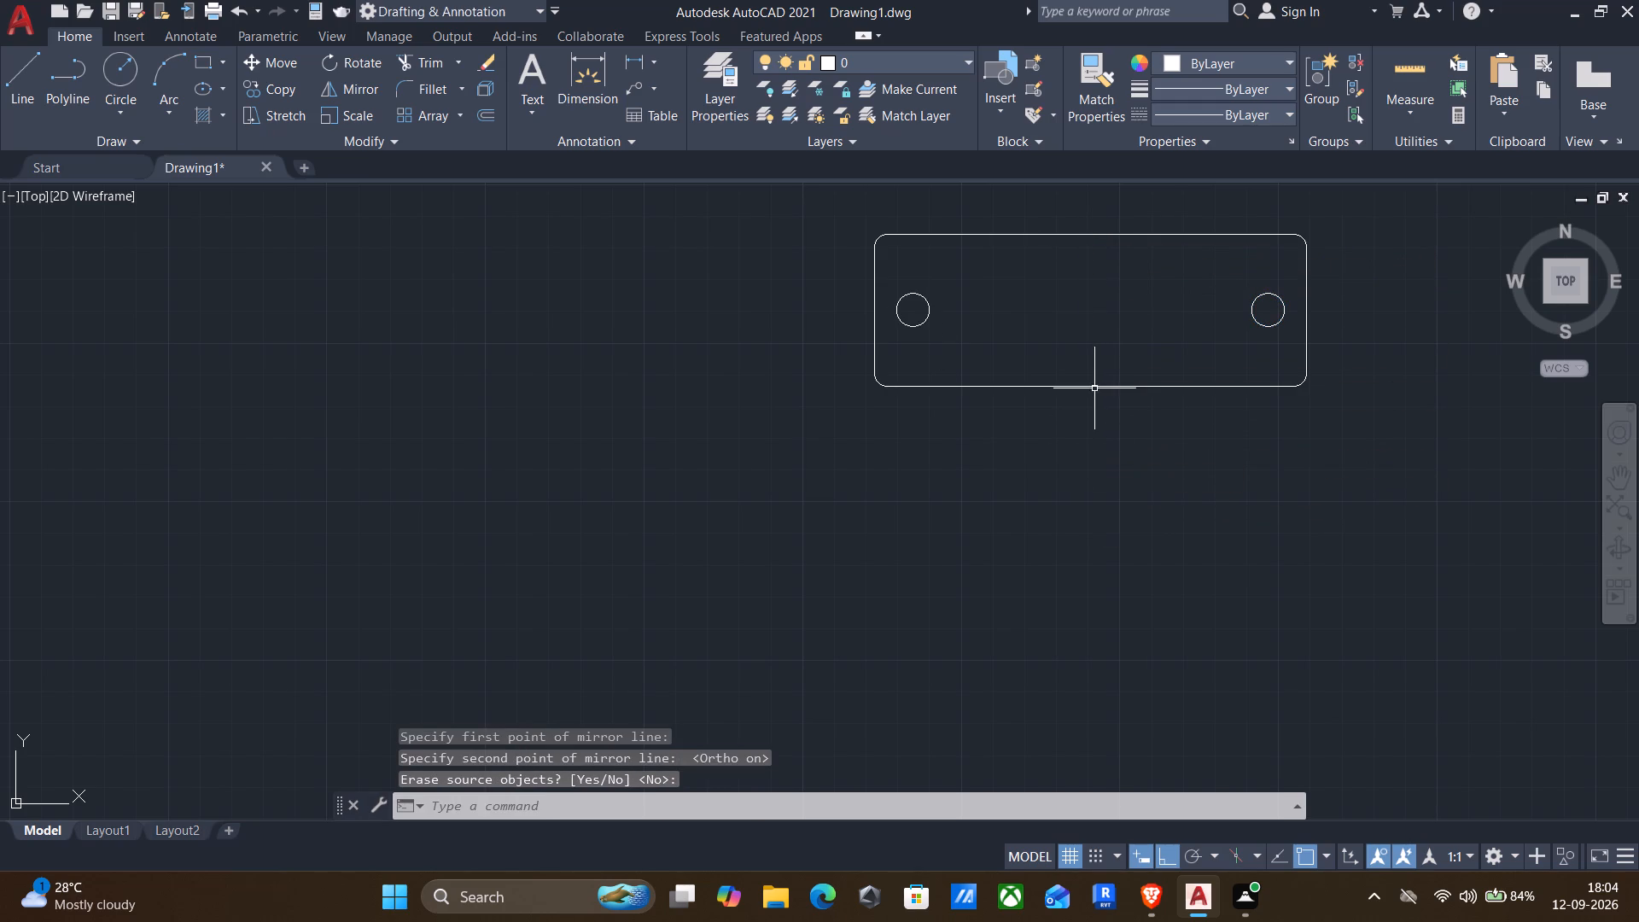
Draw a vertical line from the bottom of each circle down past the plate's lower edge.
key(l)
key(Return)
click(1271, 327)
click(1254, 442)
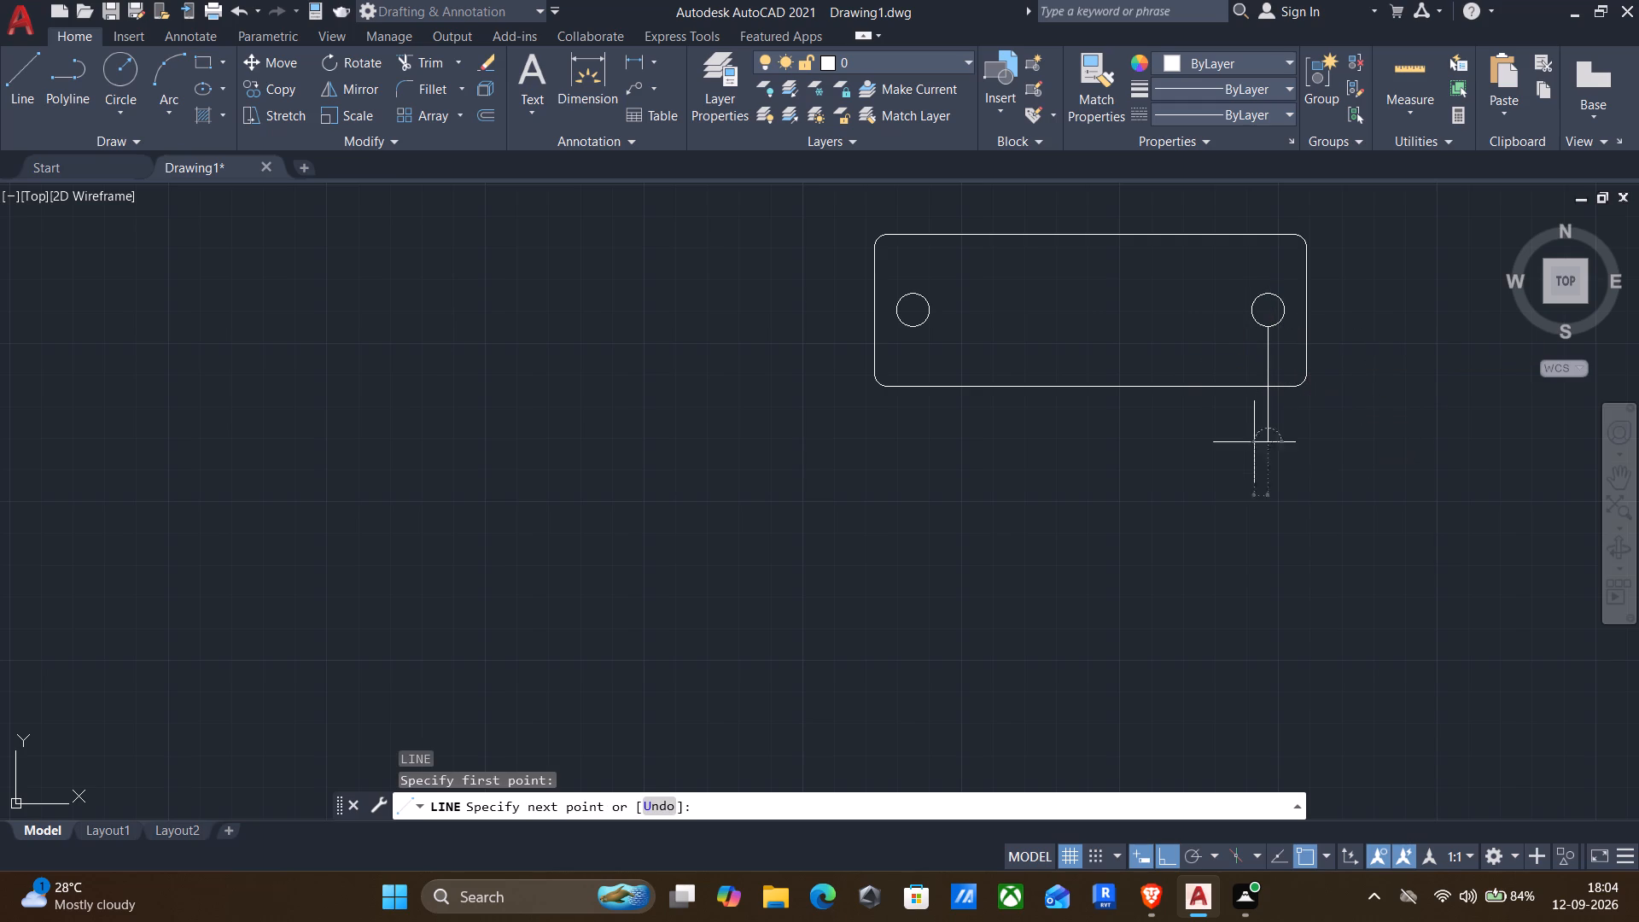
key(Return)
key(Return)
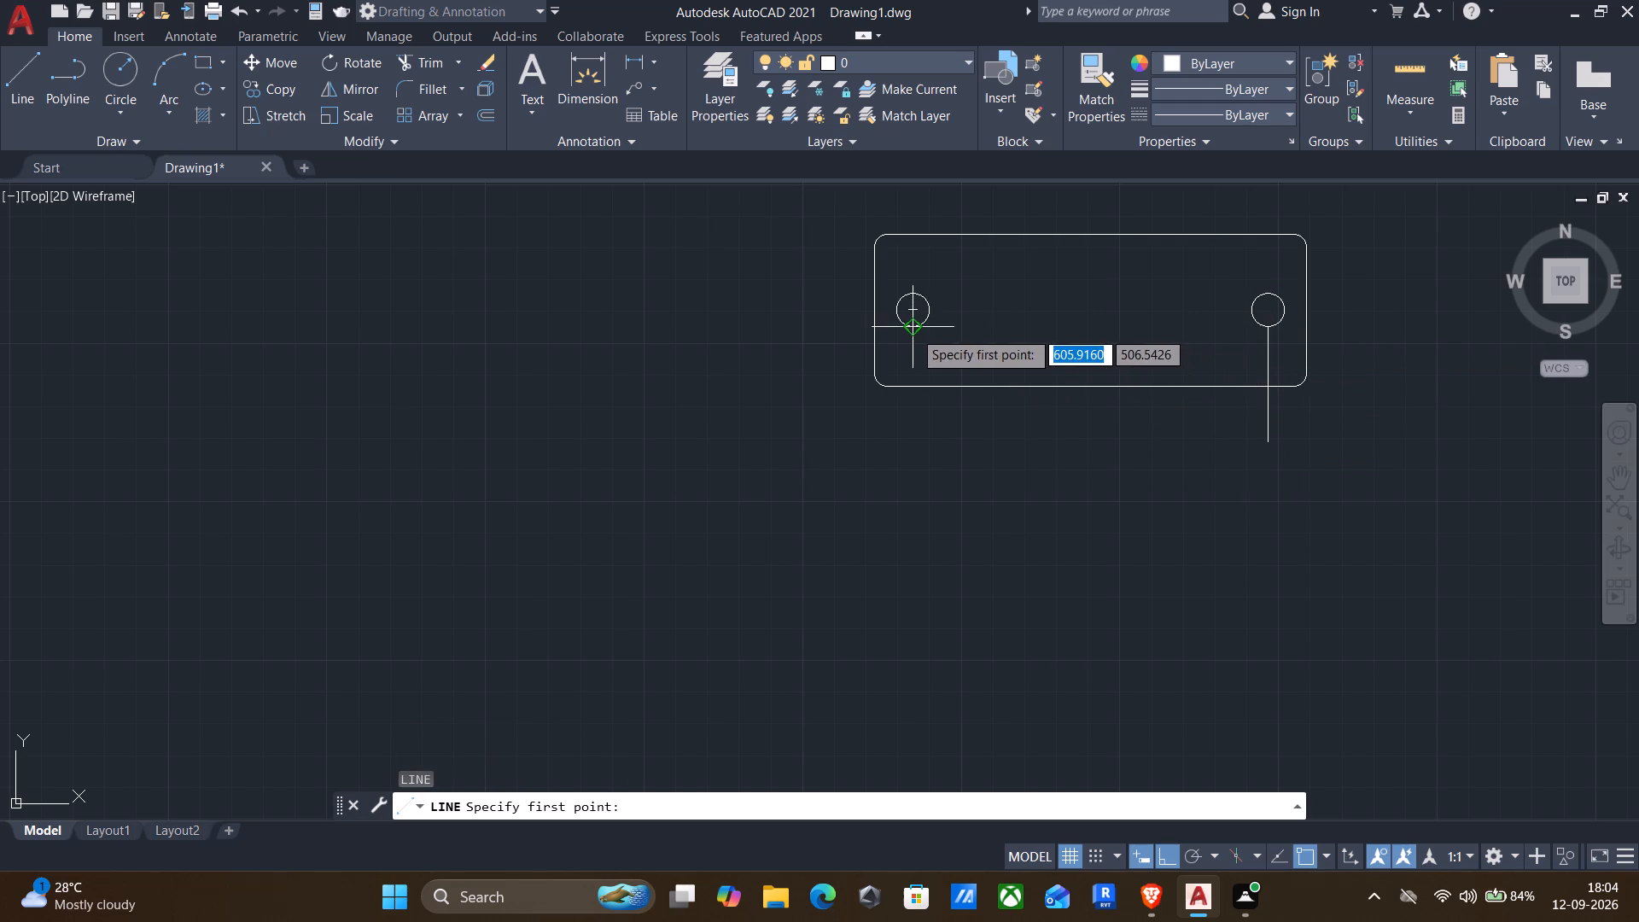
click(913, 330)
click(905, 479)
key(Return)
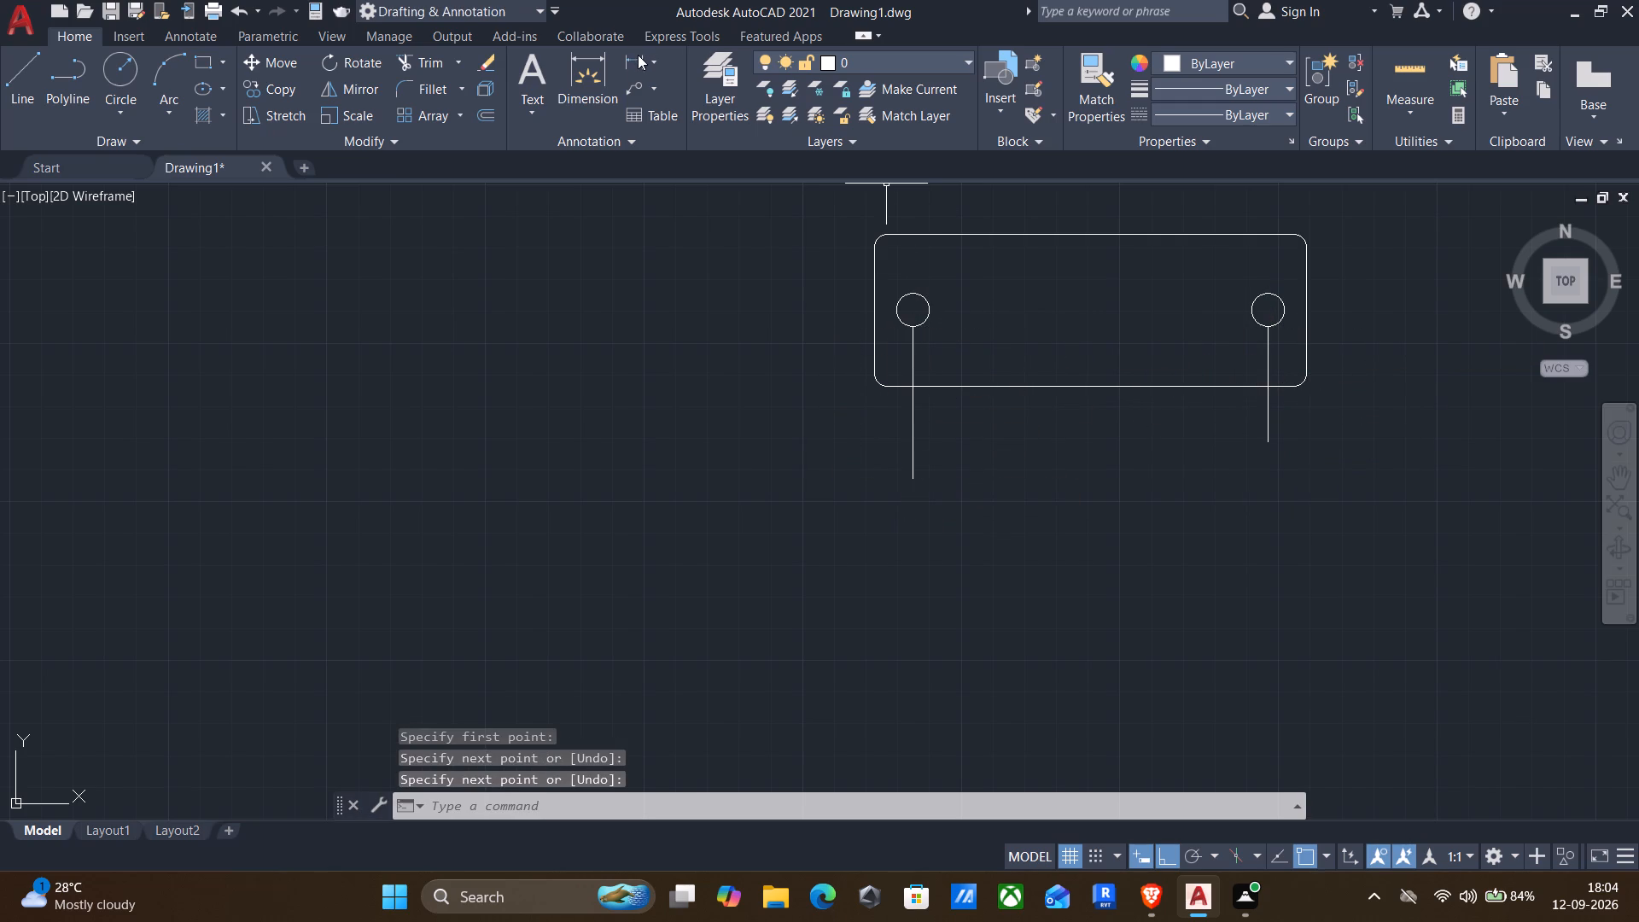
Add a linear dimension between the two vertical lines where they cross the lower edge, placed below the plate.
click(632, 65)
click(913, 390)
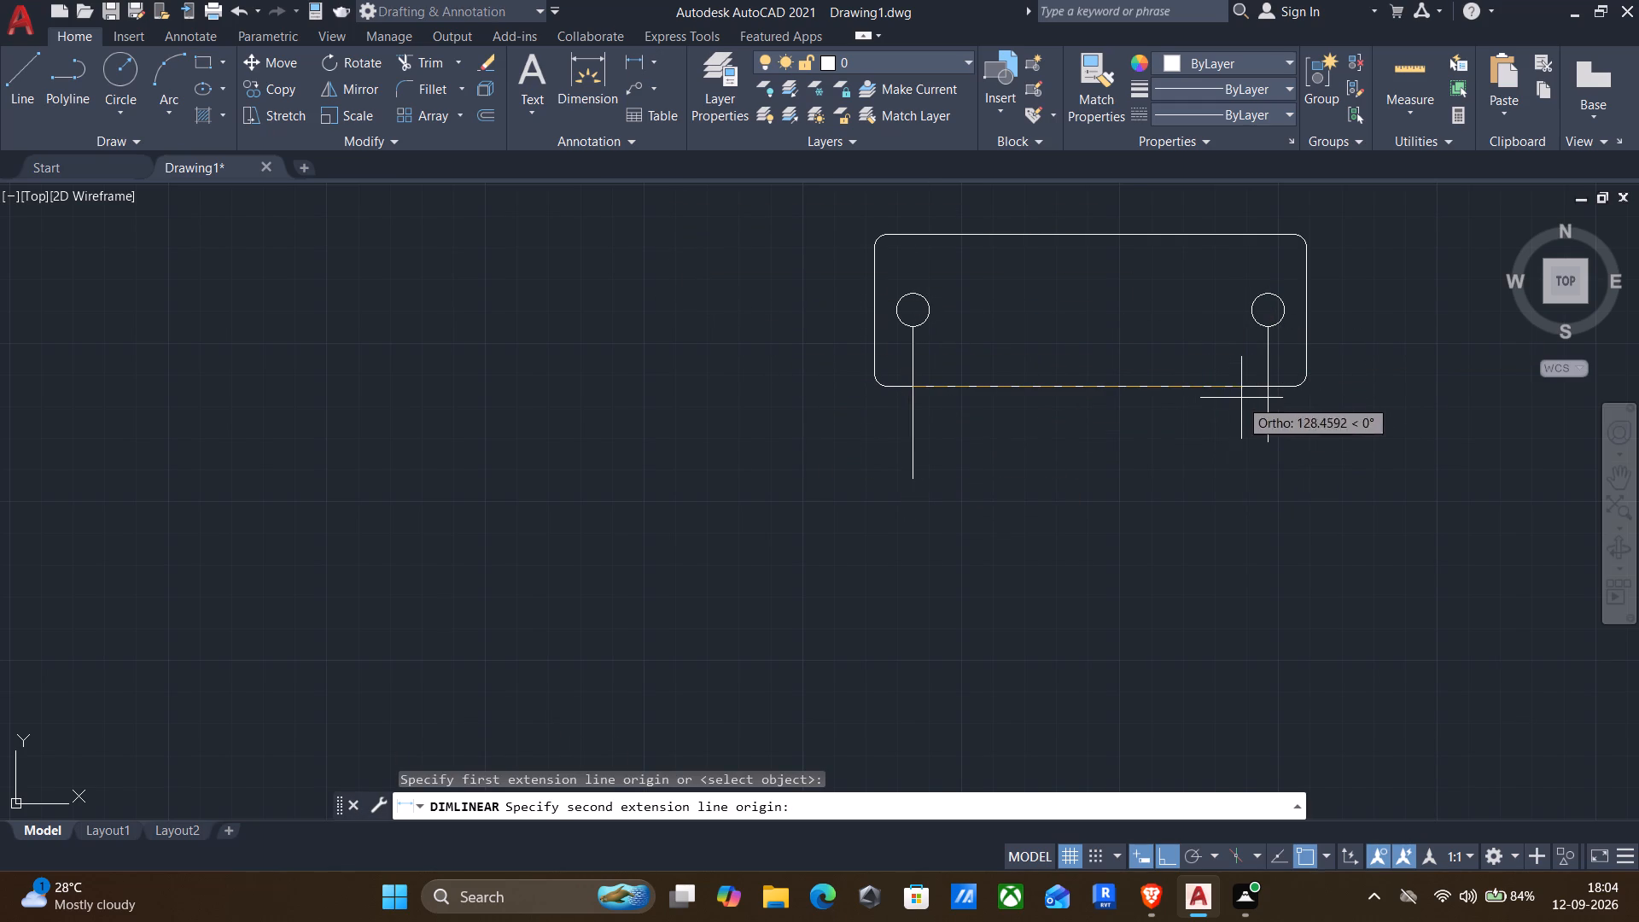
click(1264, 382)
click(1232, 438)
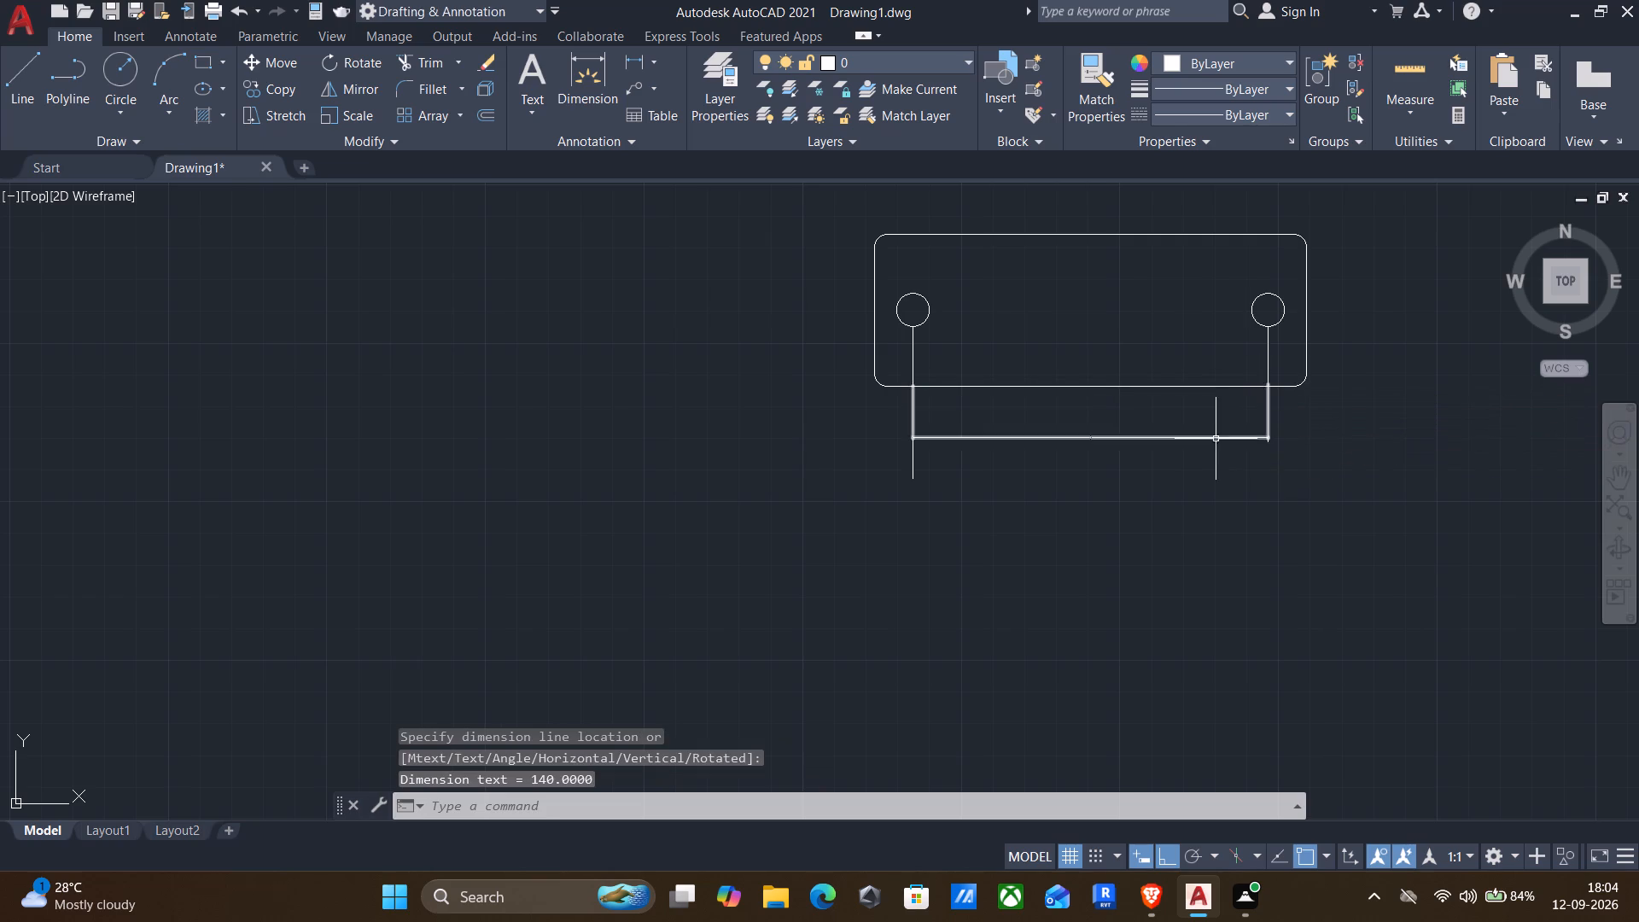
Modify the Standard dimension style to a text height of 150 and a linear precision of 0, and set it current.
text(DIMS)
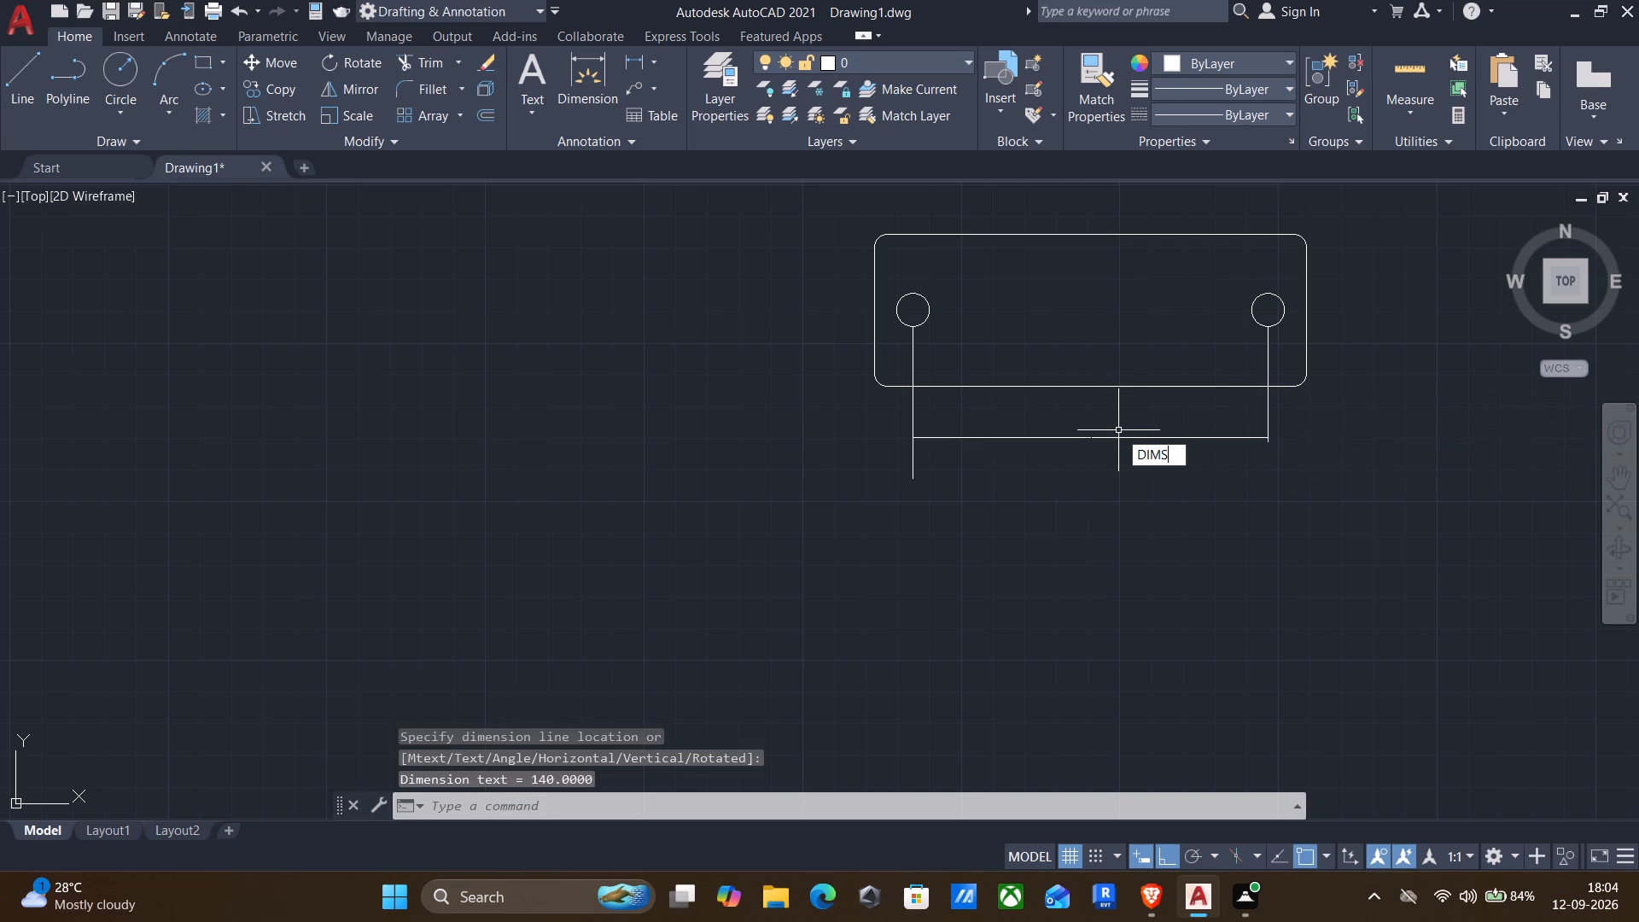
key(Return)
click(1045, 394)
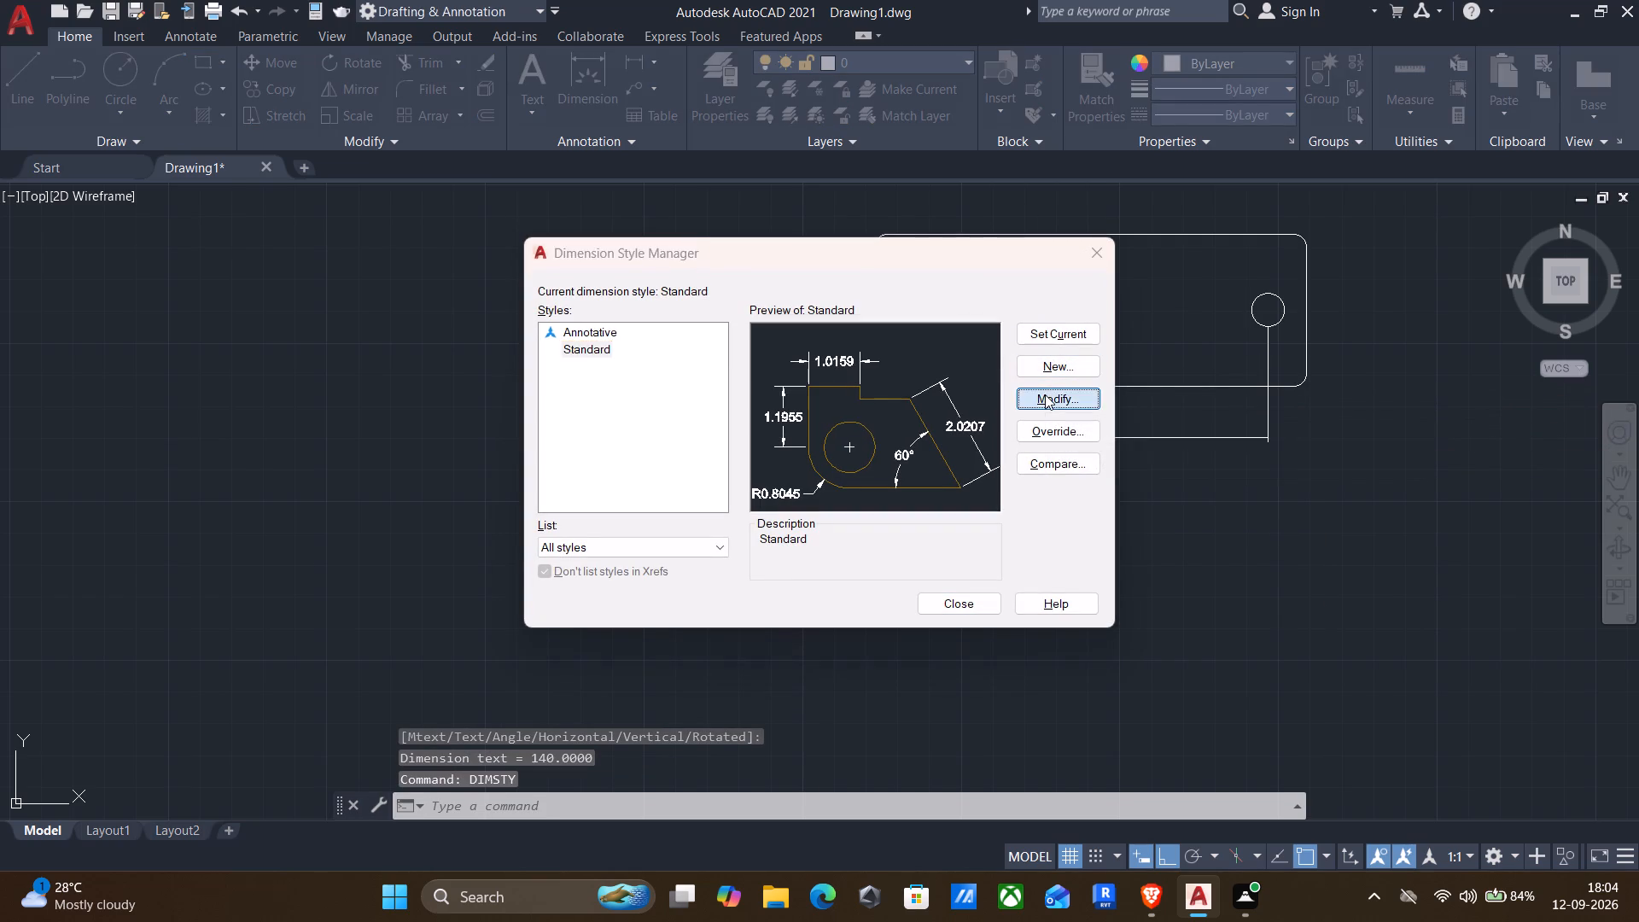
click(270, 207)
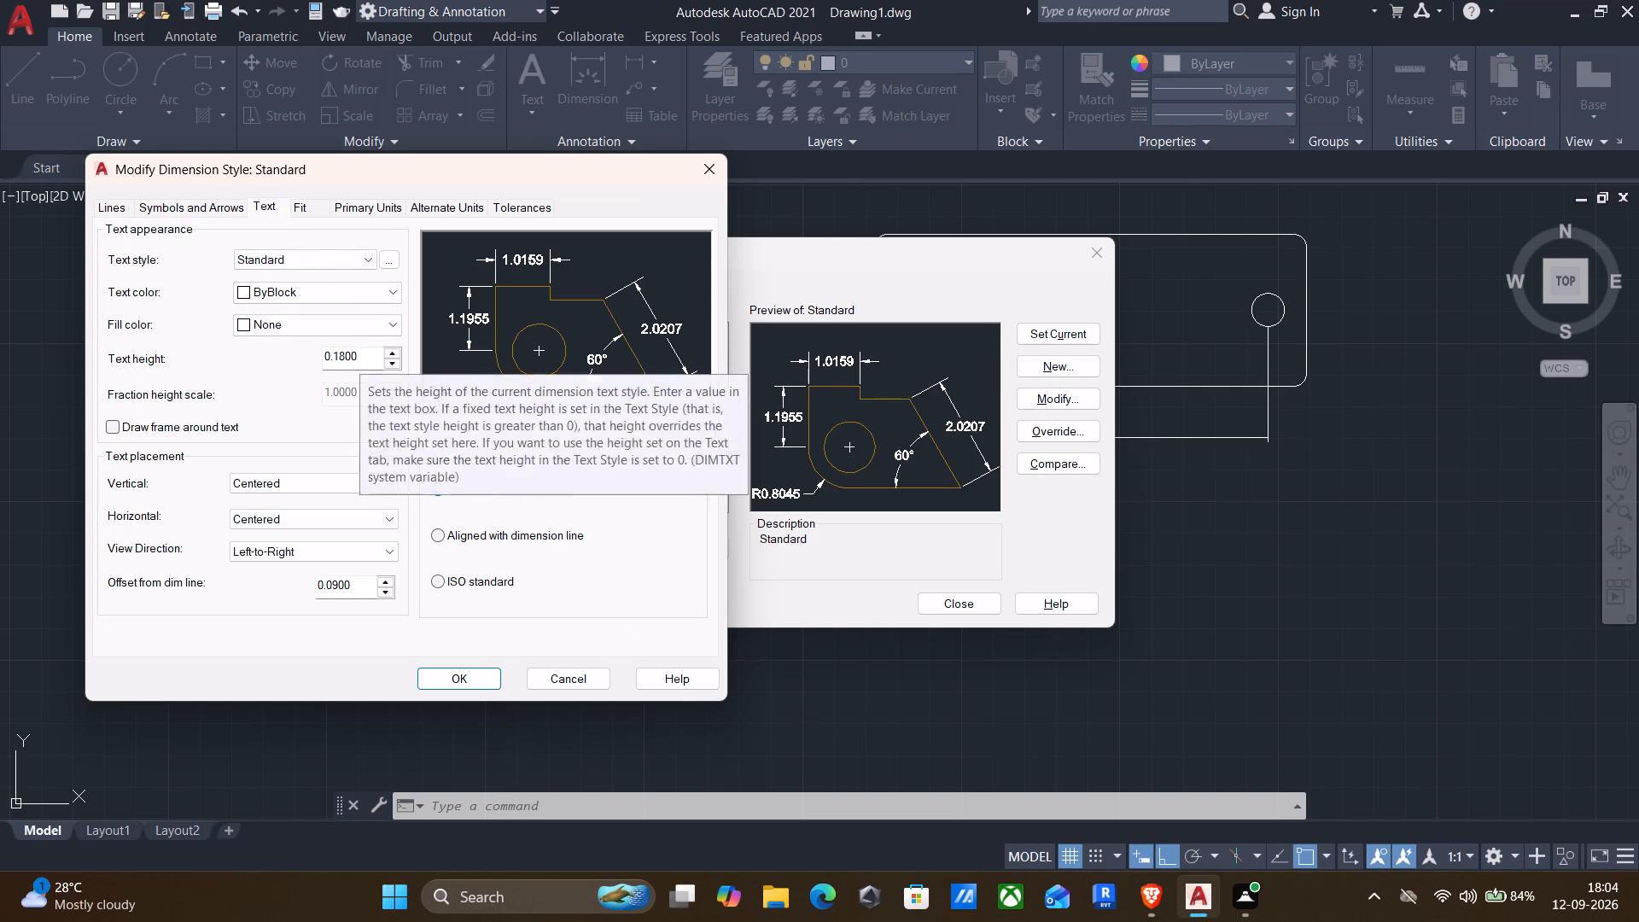
drag(361, 354, 226, 342)
key(1)
text(50)
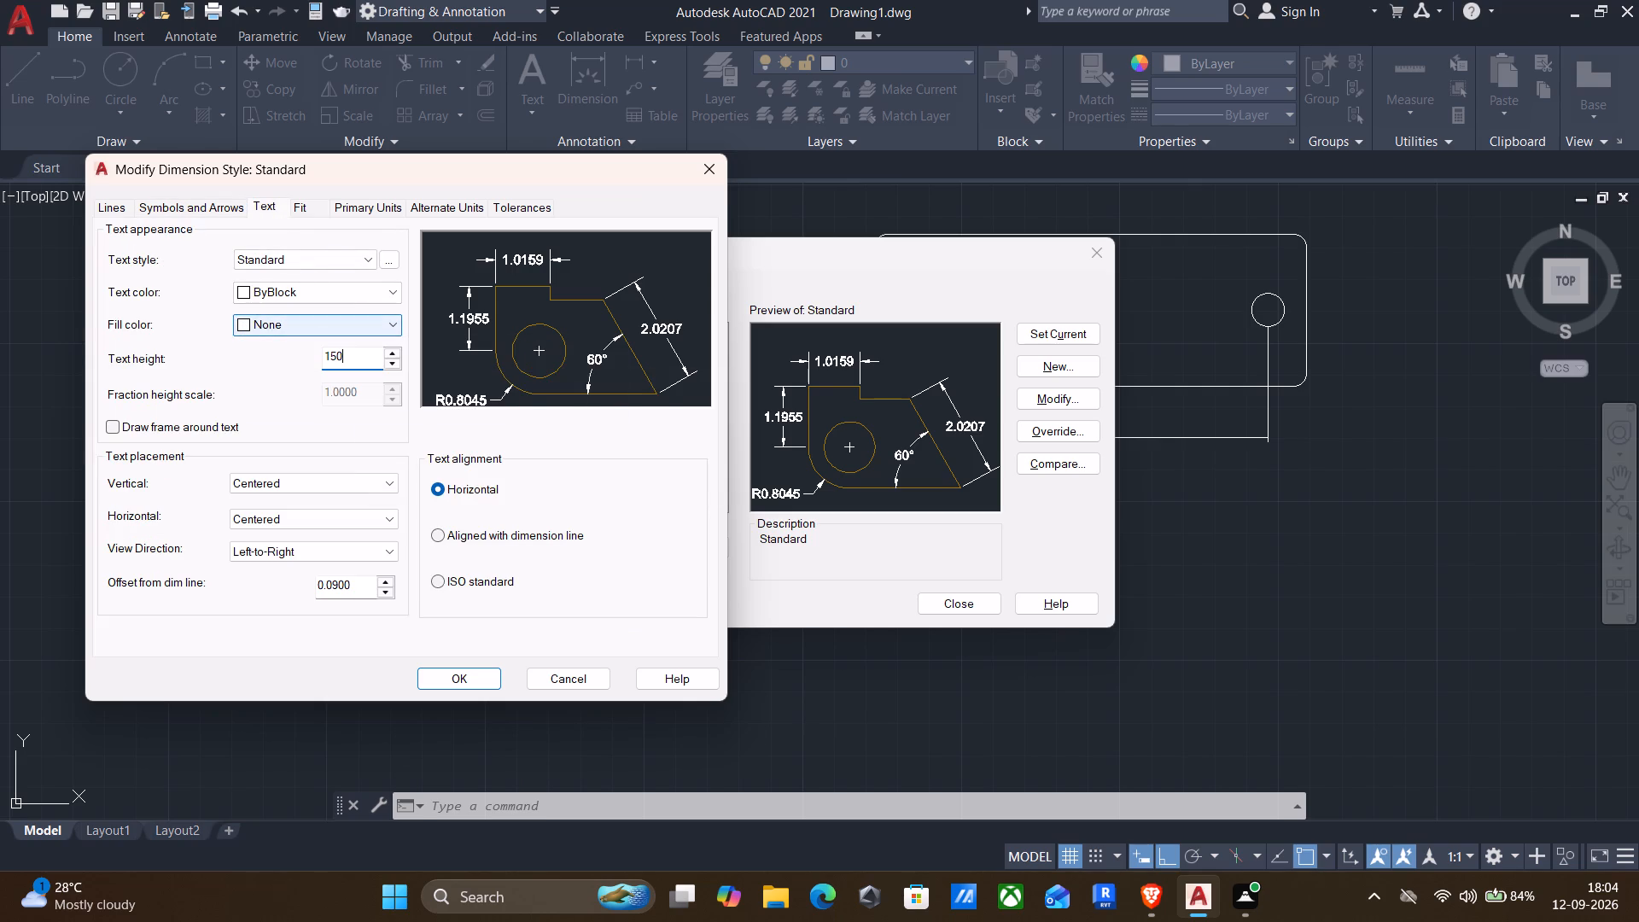
key(Return)
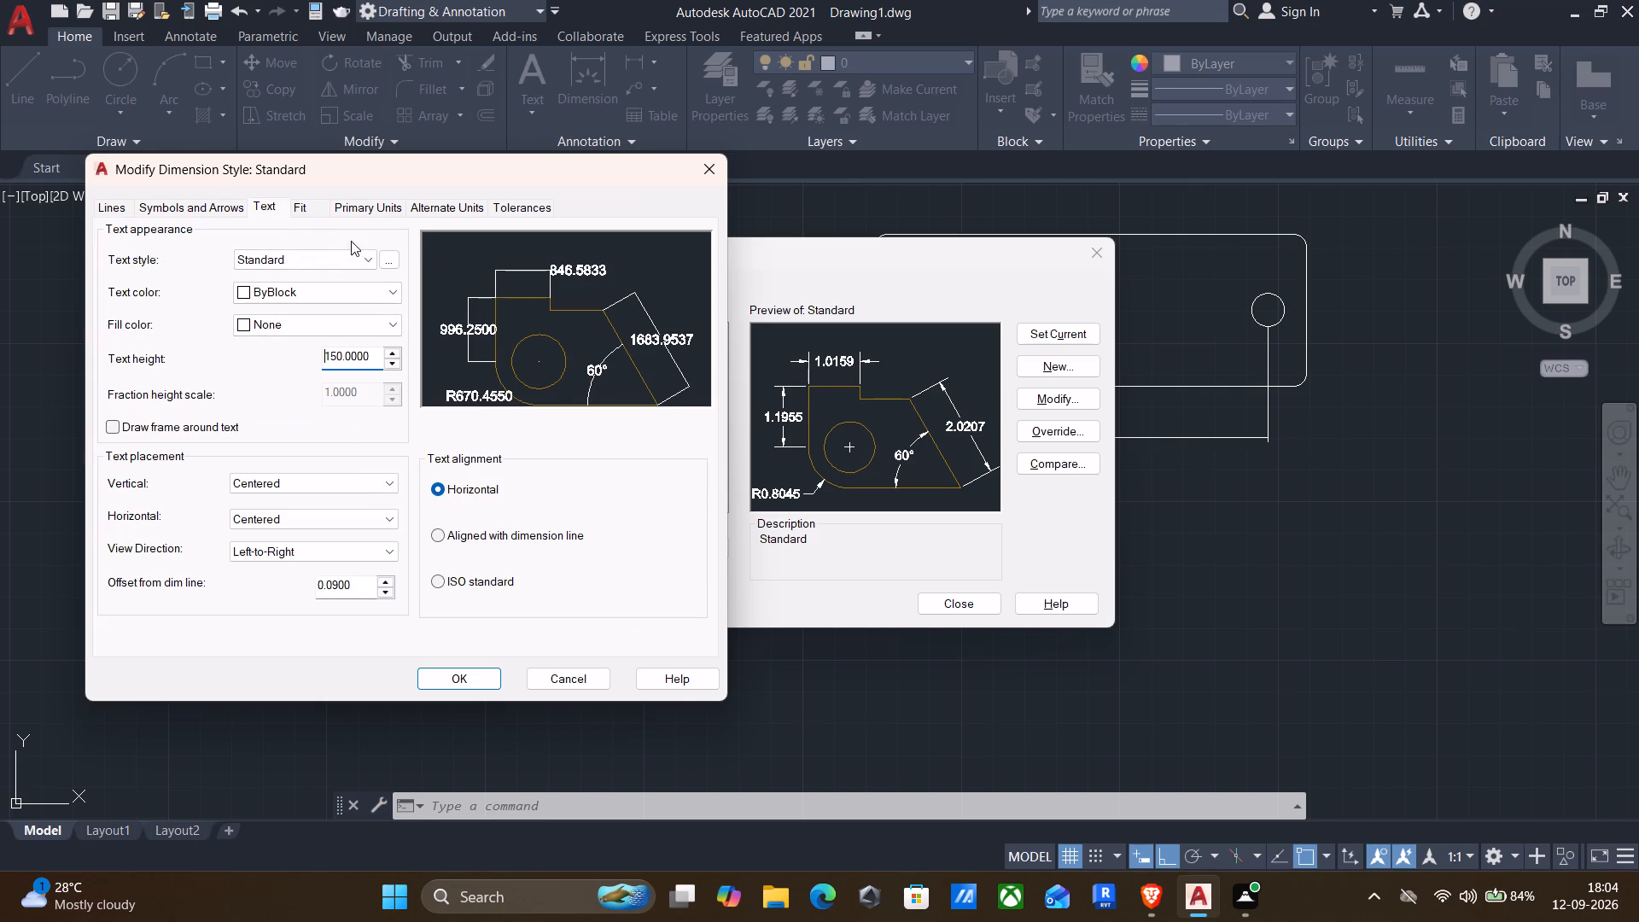
click(372, 210)
click(347, 280)
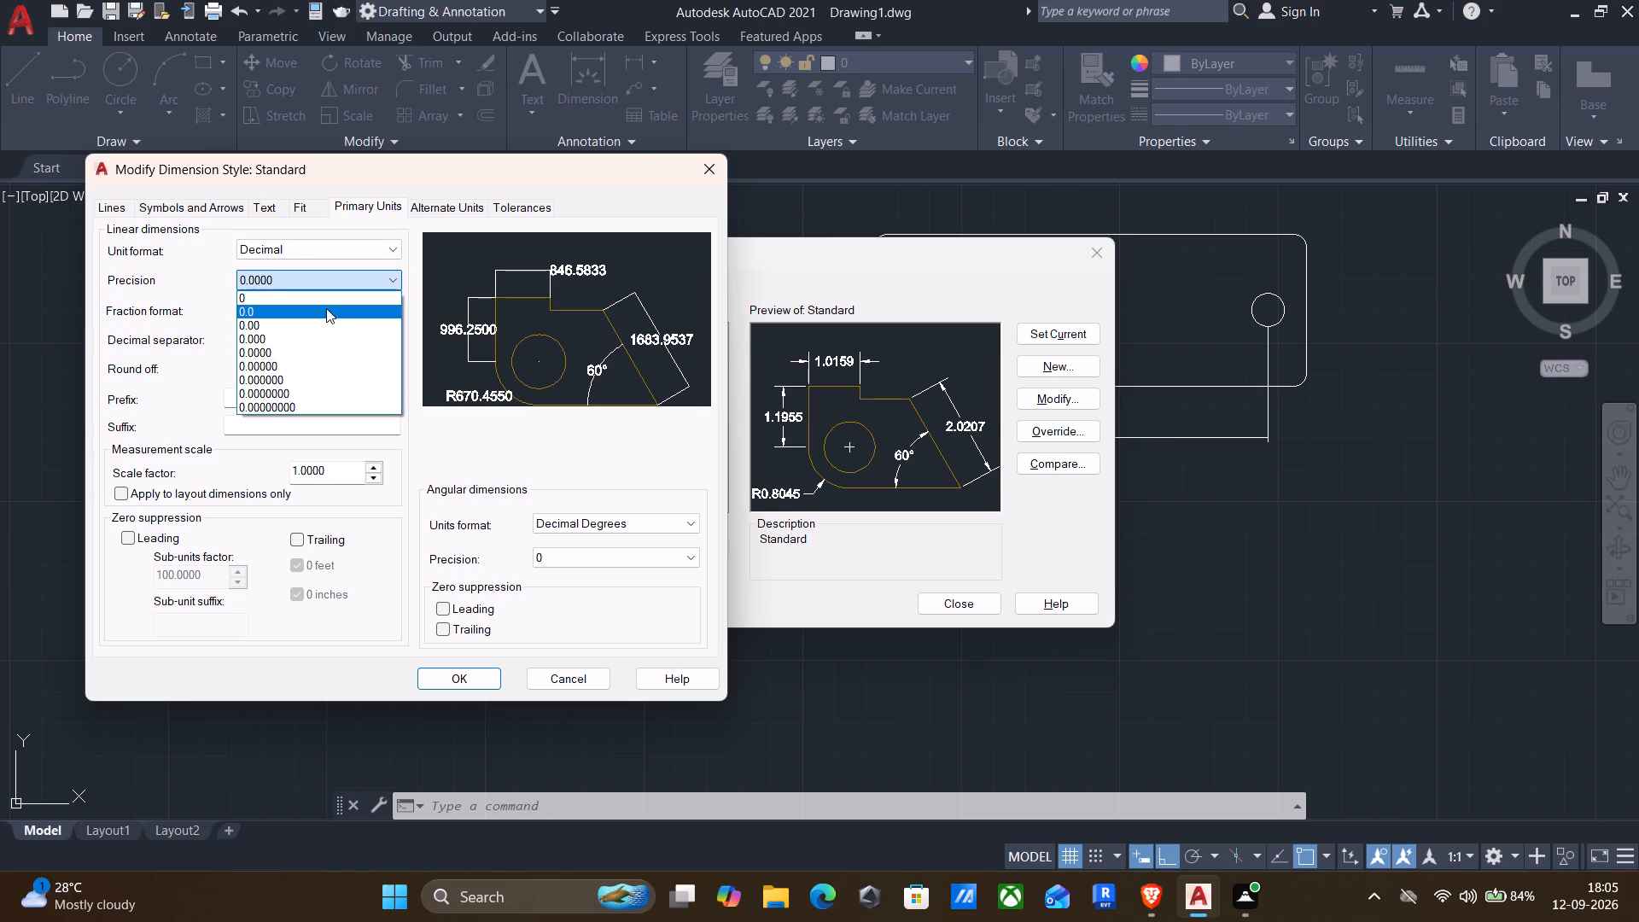
click(320, 301)
click(452, 684)
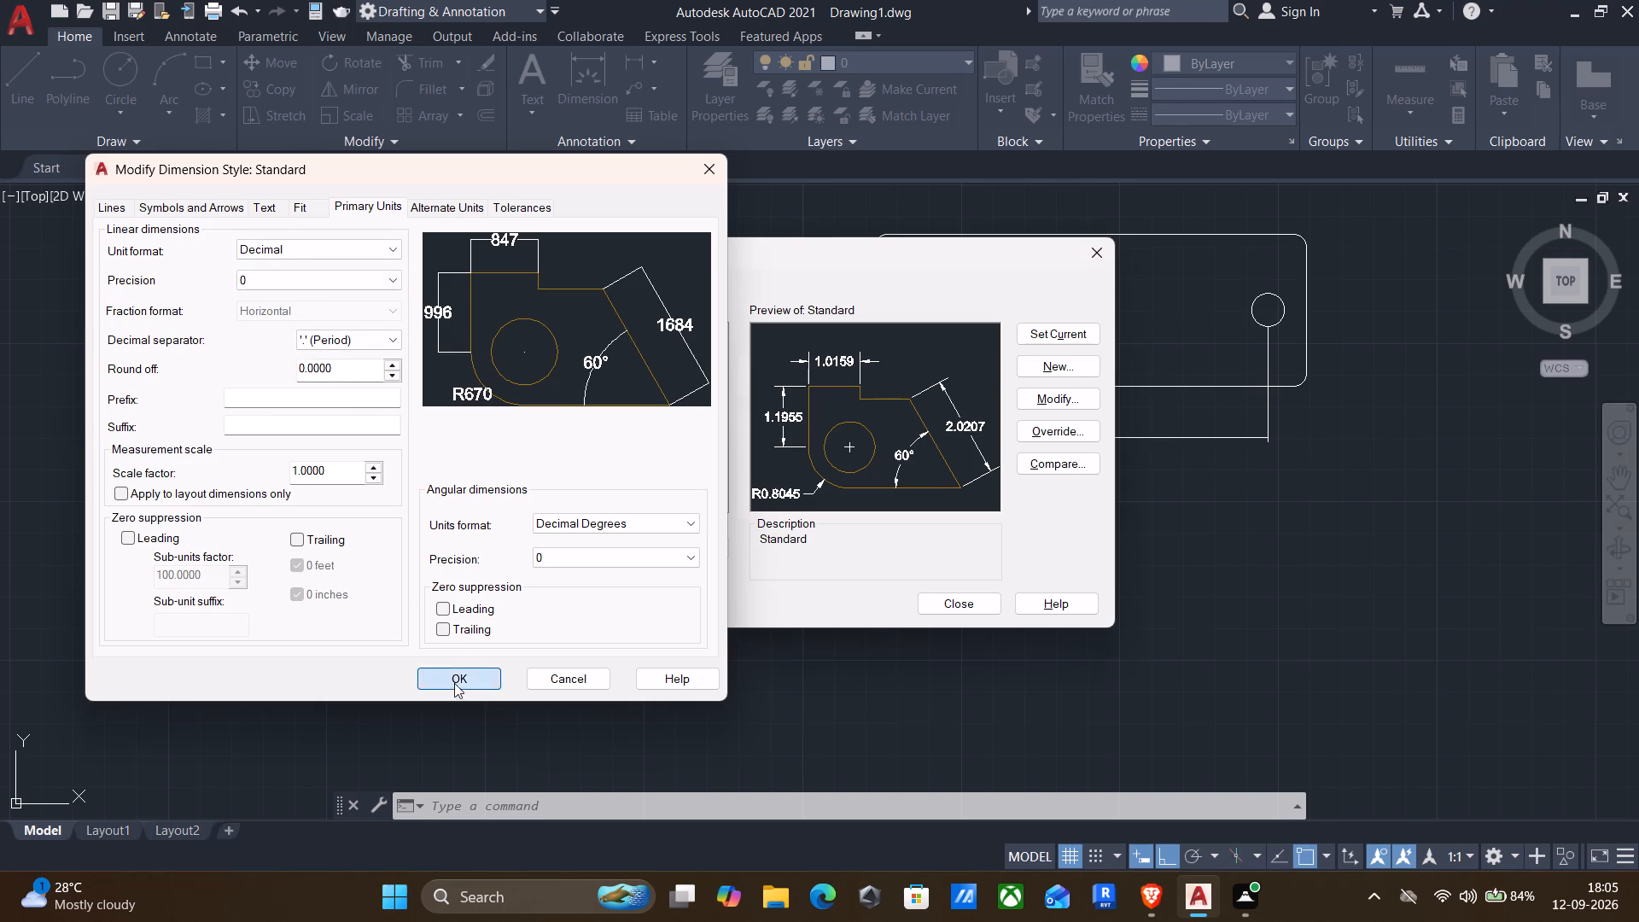
click(1043, 336)
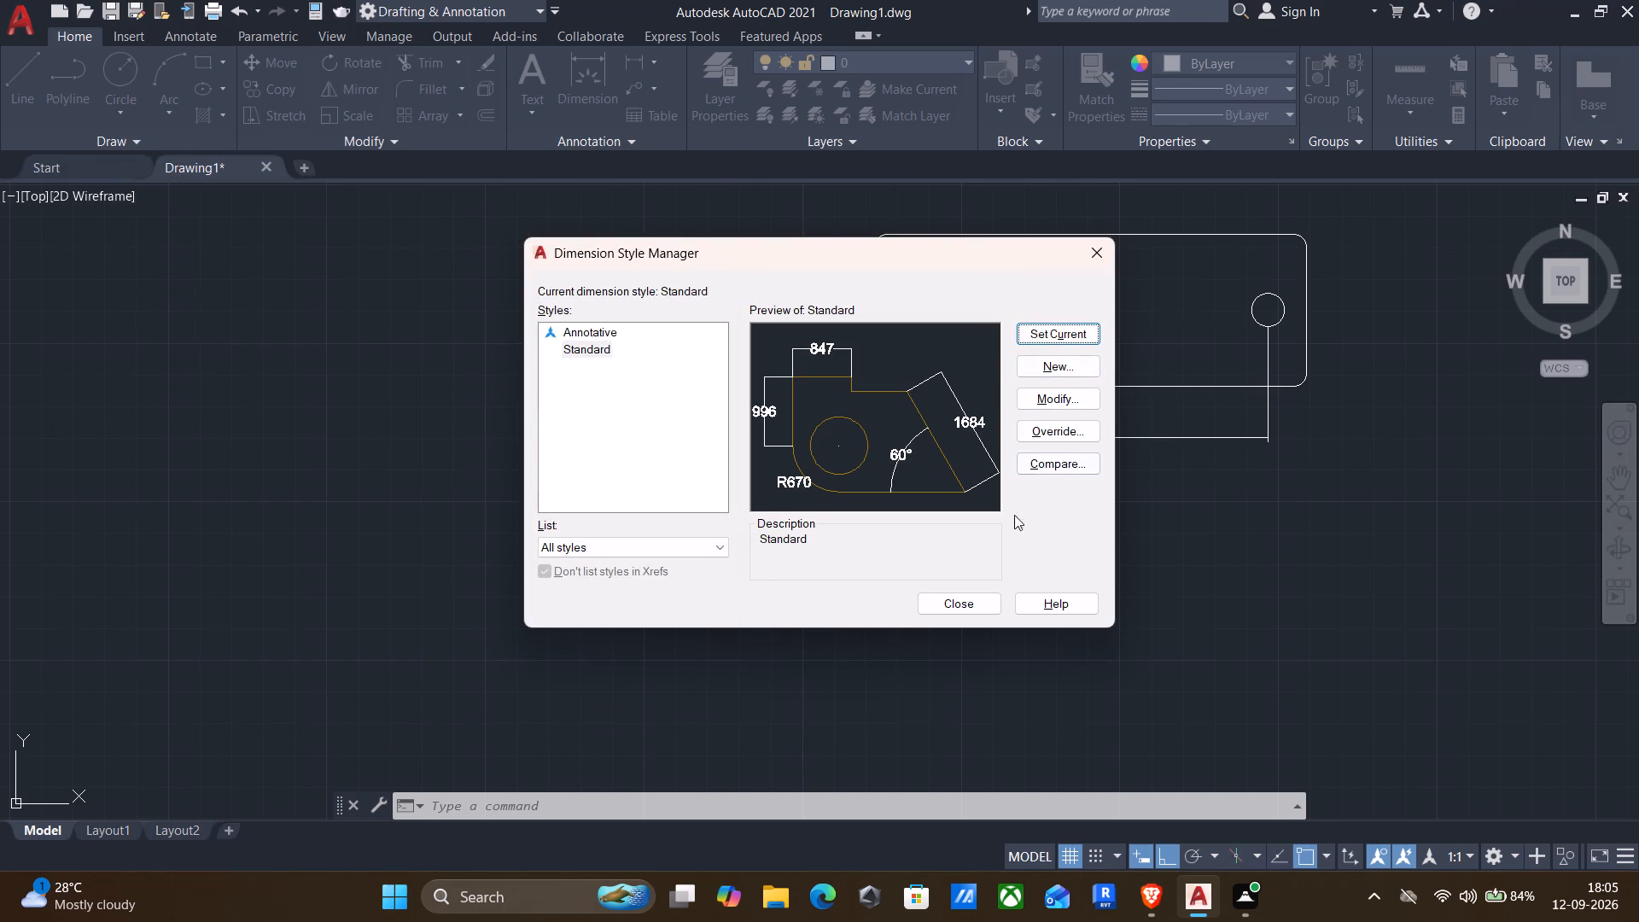
click(939, 600)
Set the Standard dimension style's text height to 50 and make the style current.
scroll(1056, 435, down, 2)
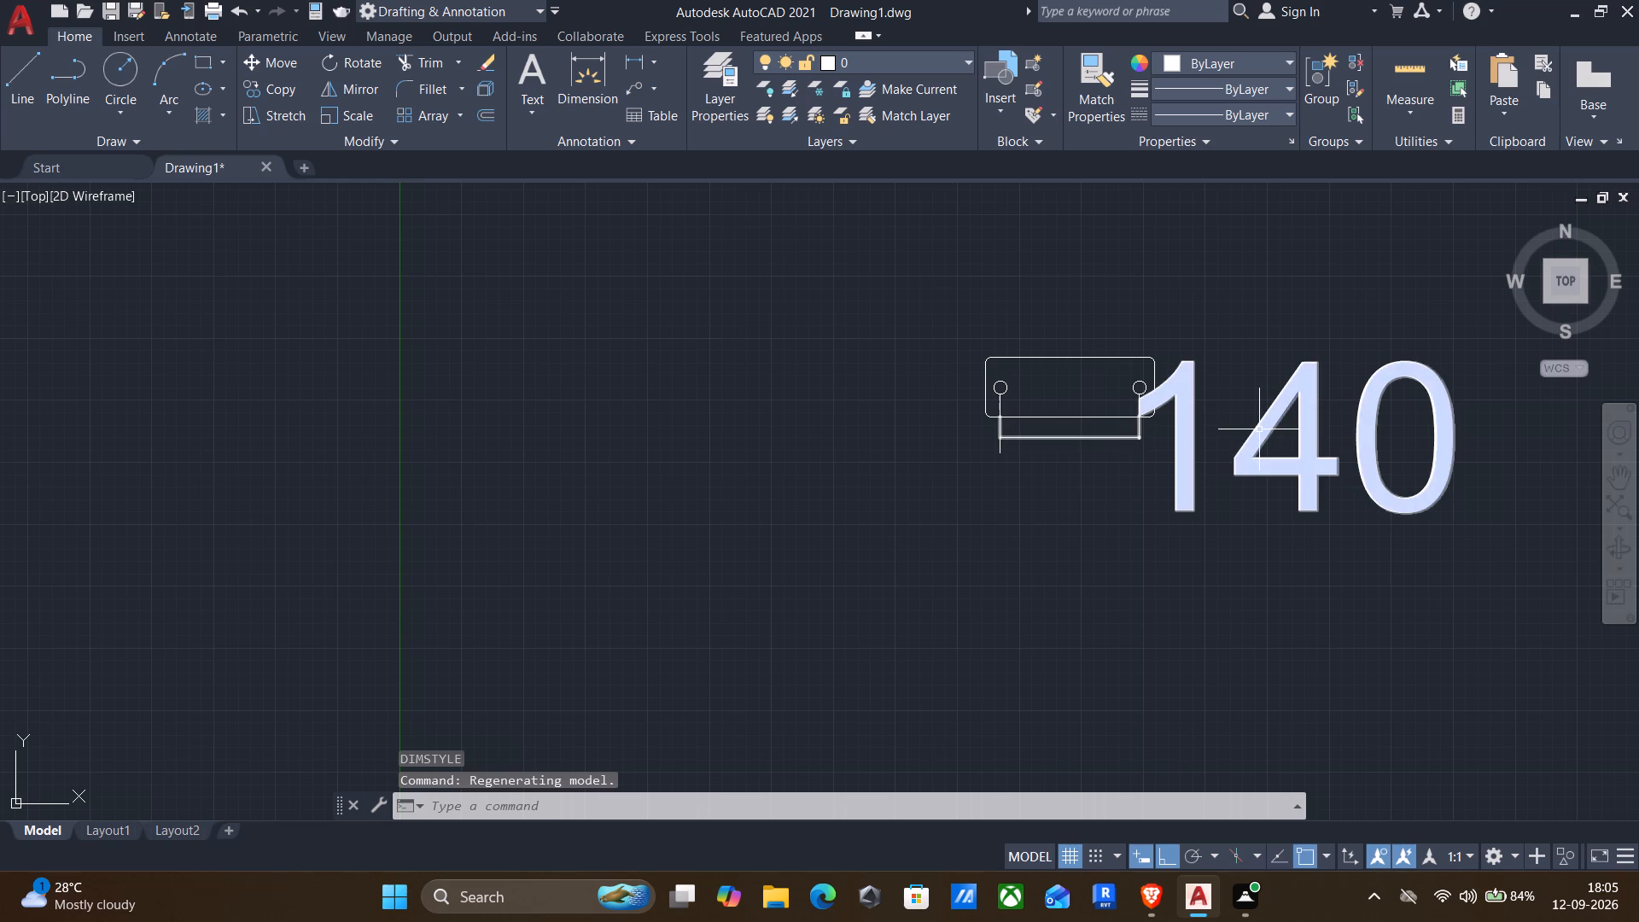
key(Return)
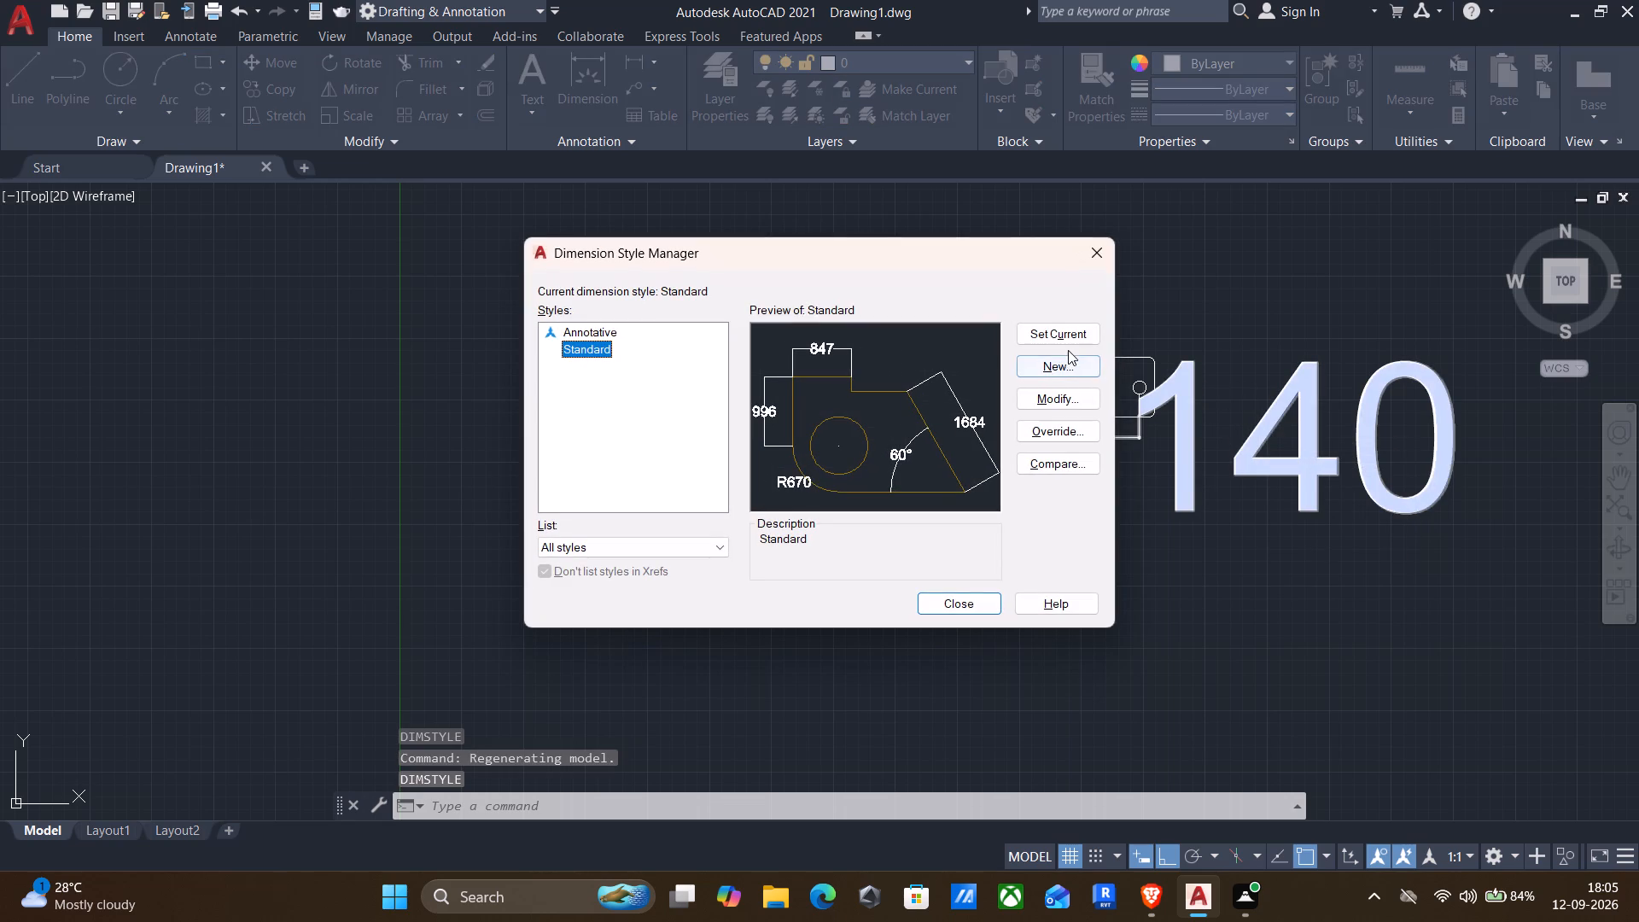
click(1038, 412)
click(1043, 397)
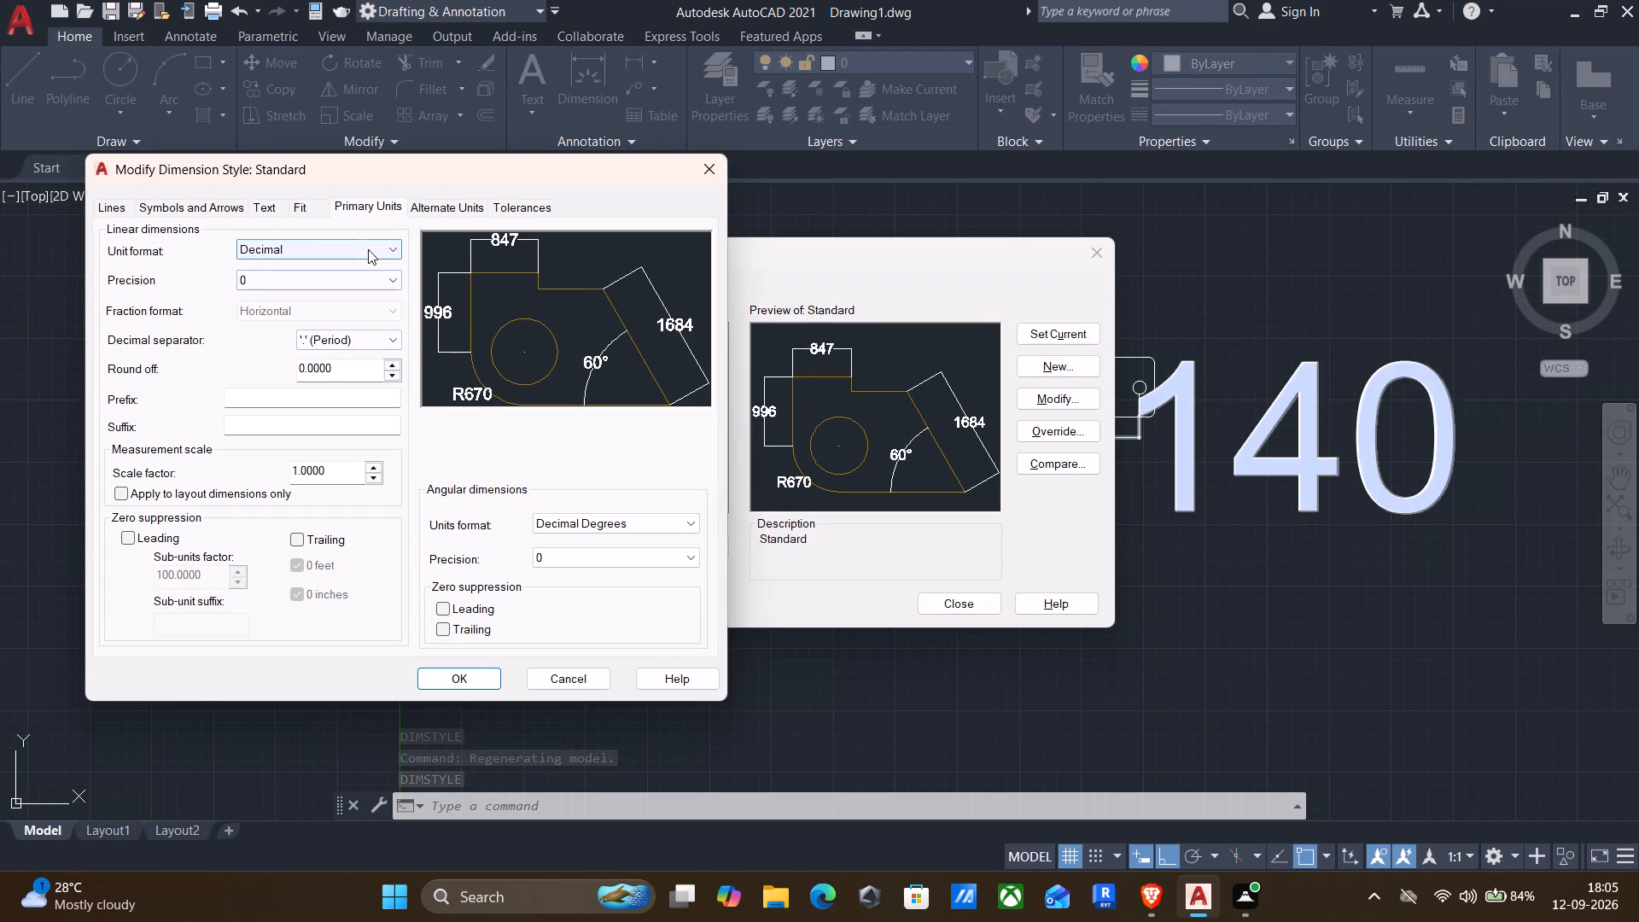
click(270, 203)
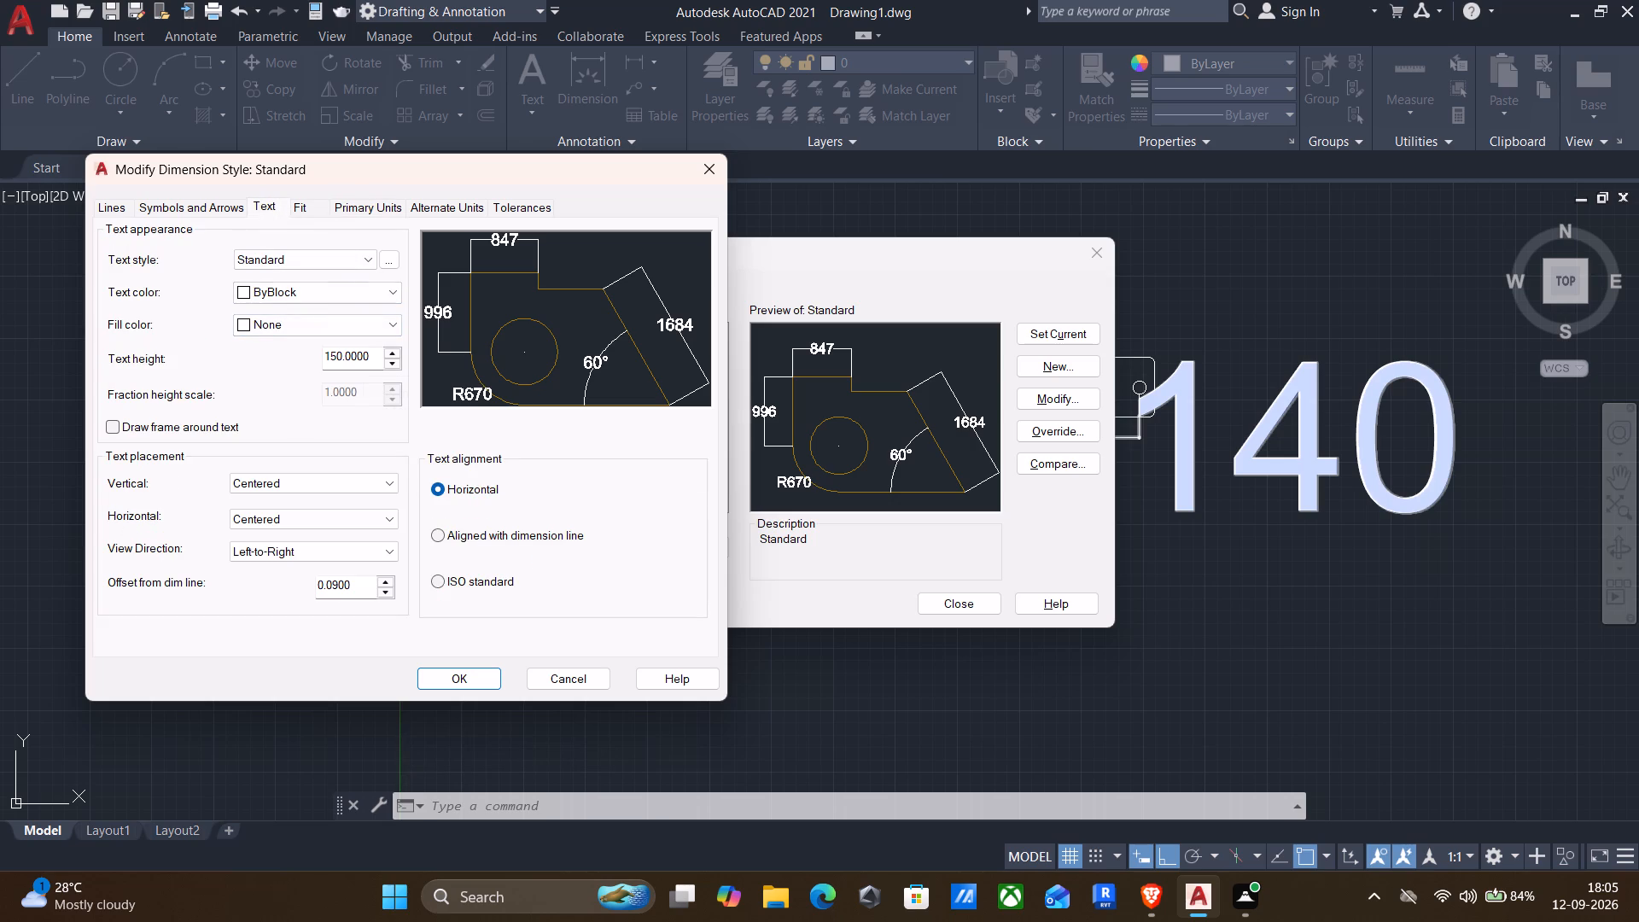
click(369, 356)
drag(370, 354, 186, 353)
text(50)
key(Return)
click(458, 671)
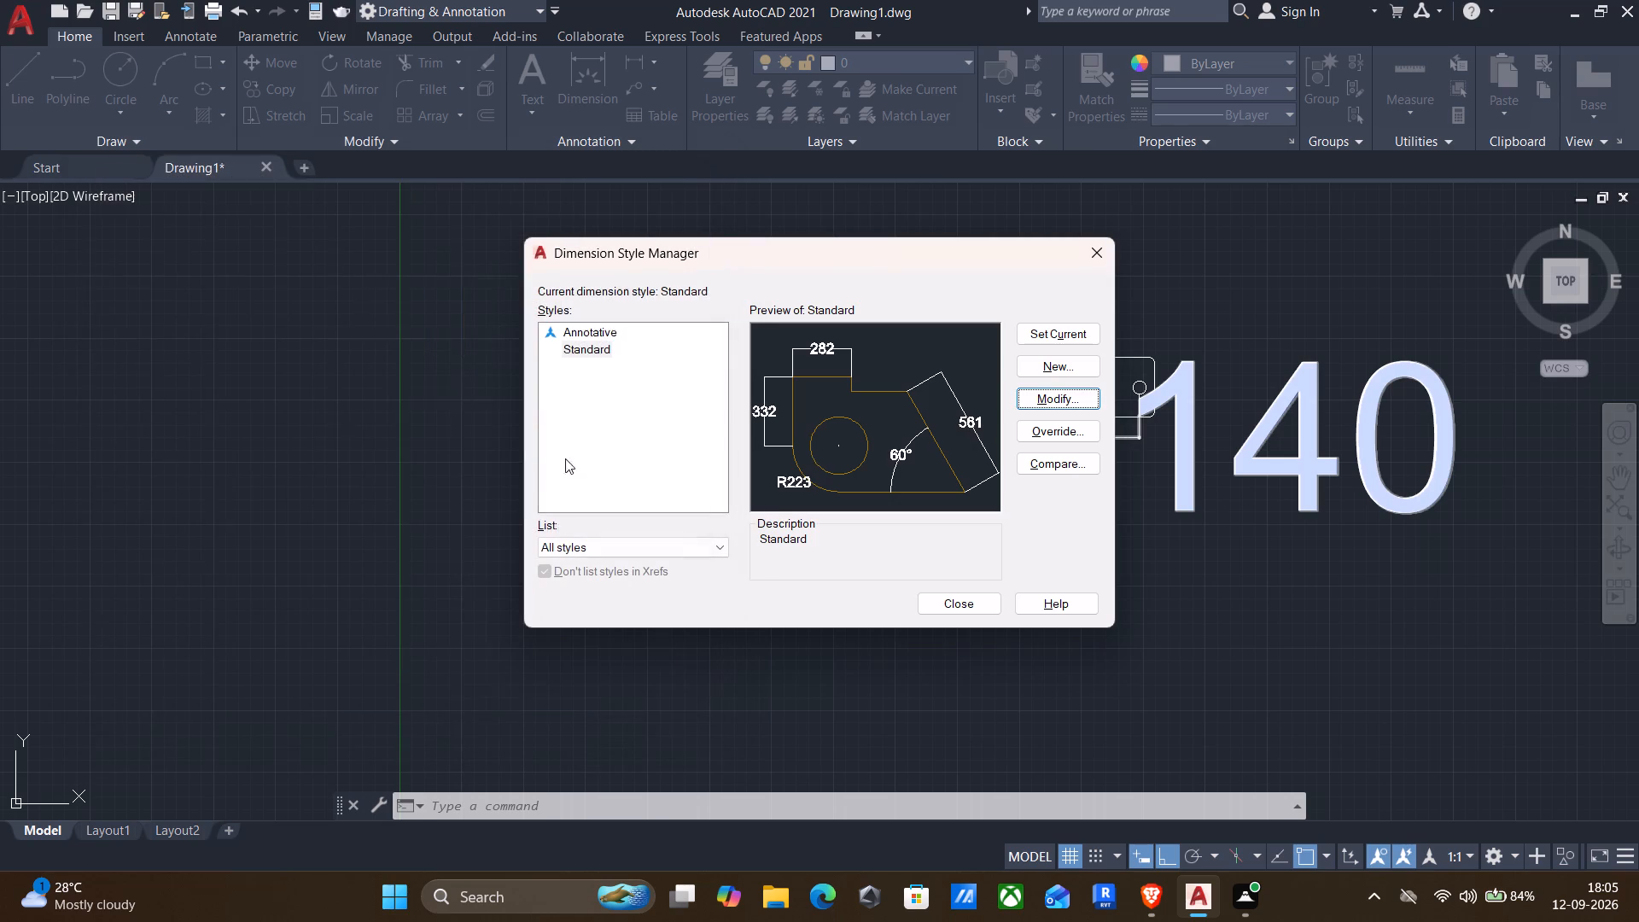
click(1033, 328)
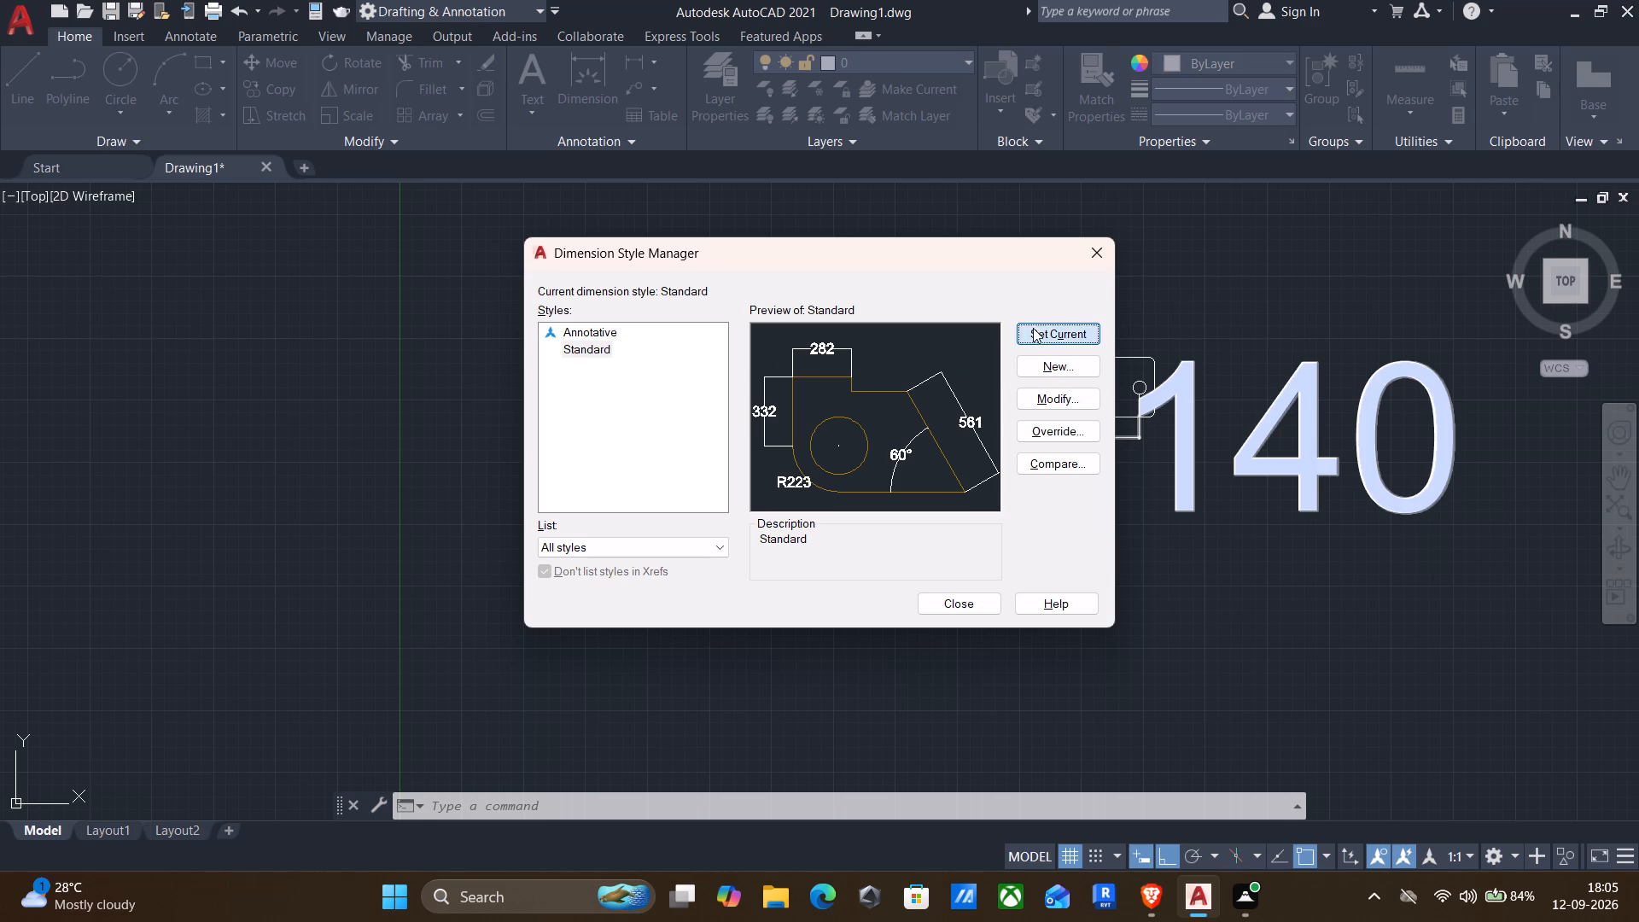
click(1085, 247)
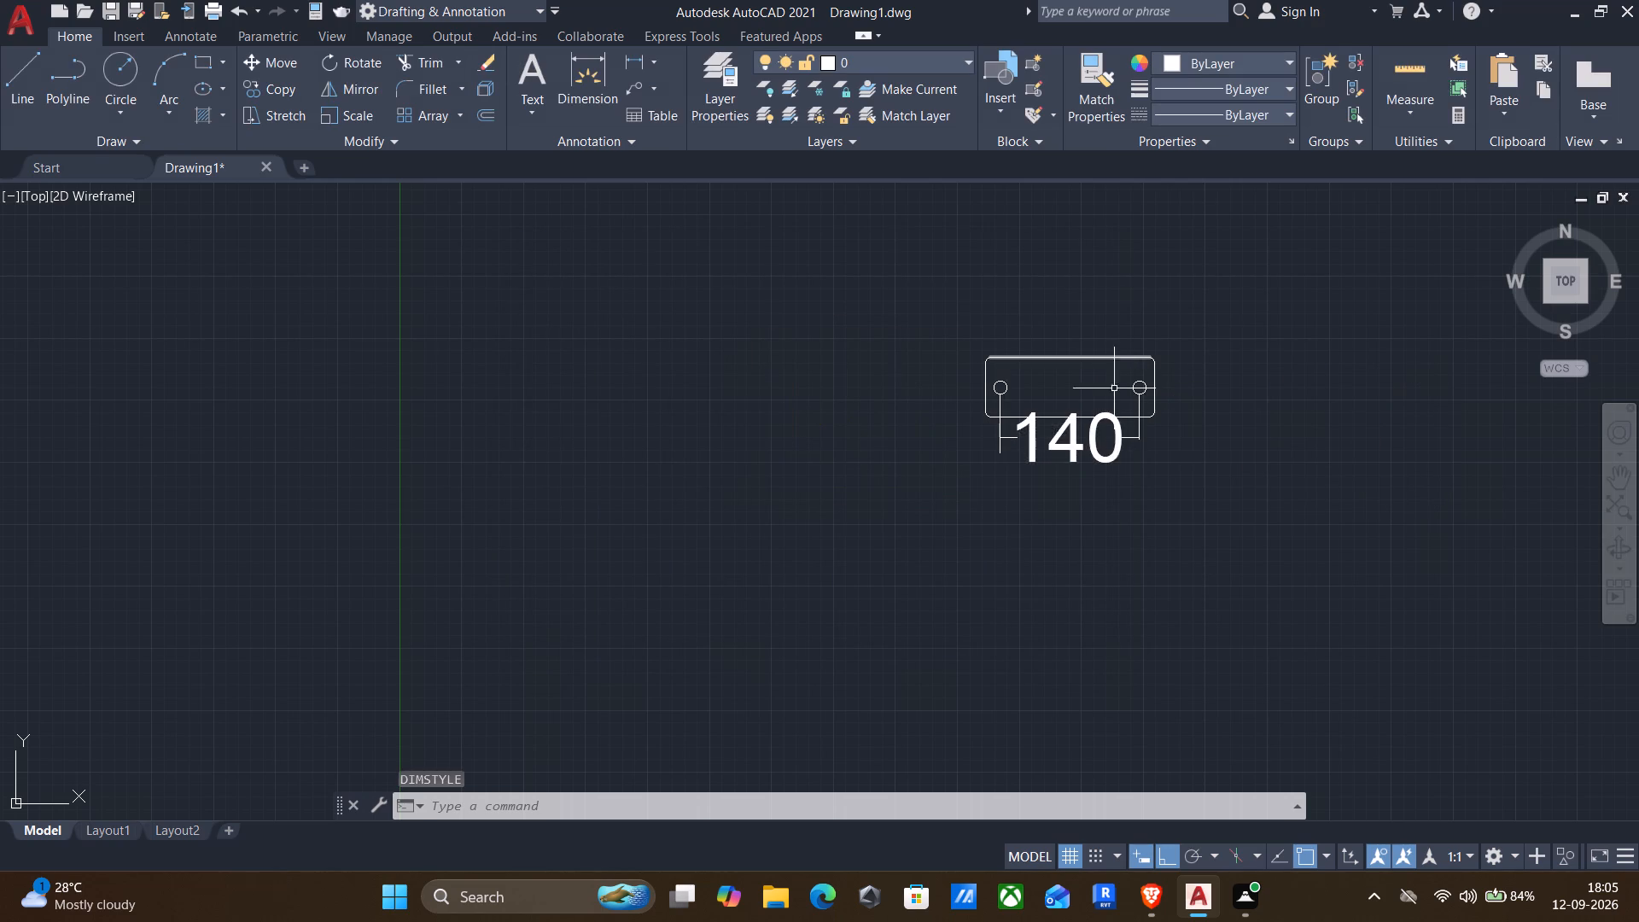
Set the Standard dimension style's text height to 10 and make the style current.
key(Return)
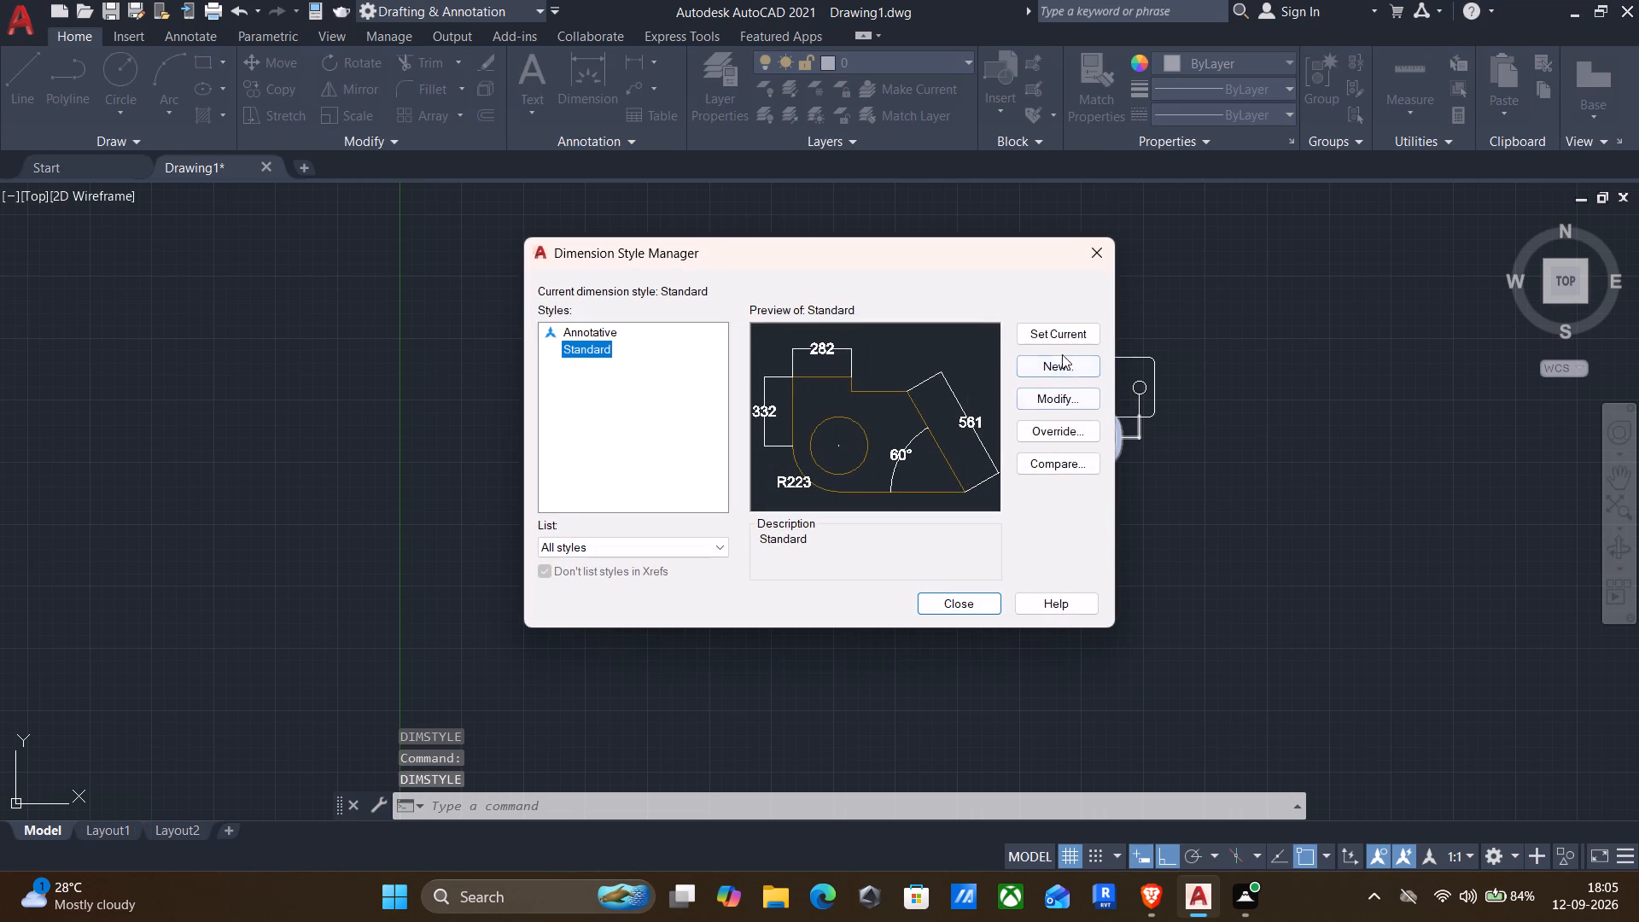
click(1052, 403)
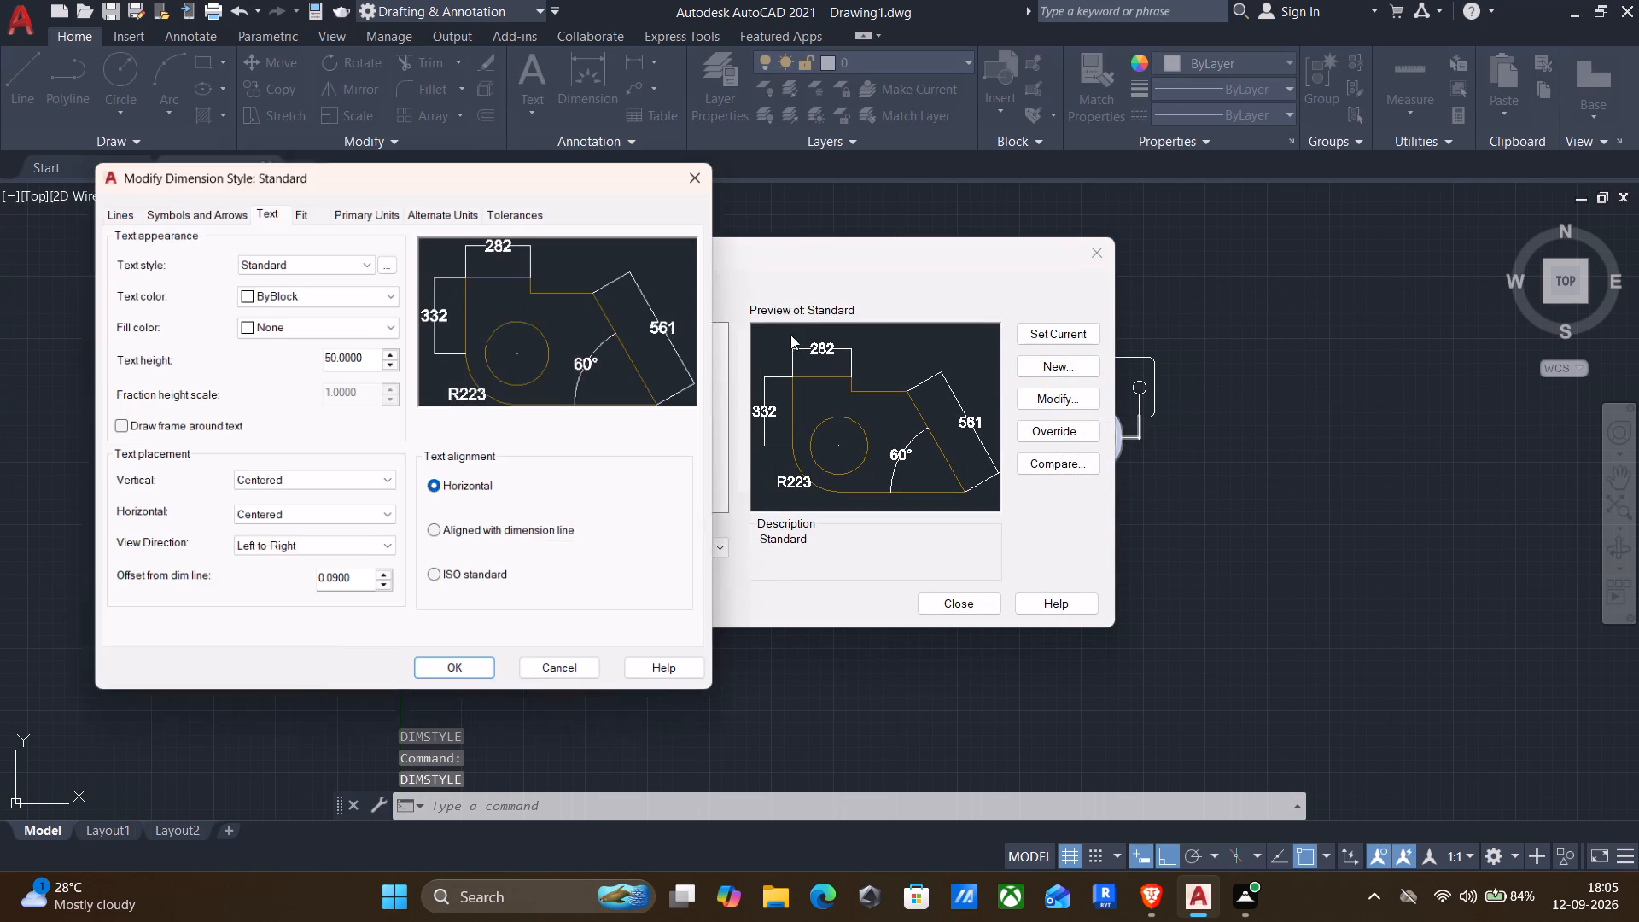
drag(371, 361, 219, 348)
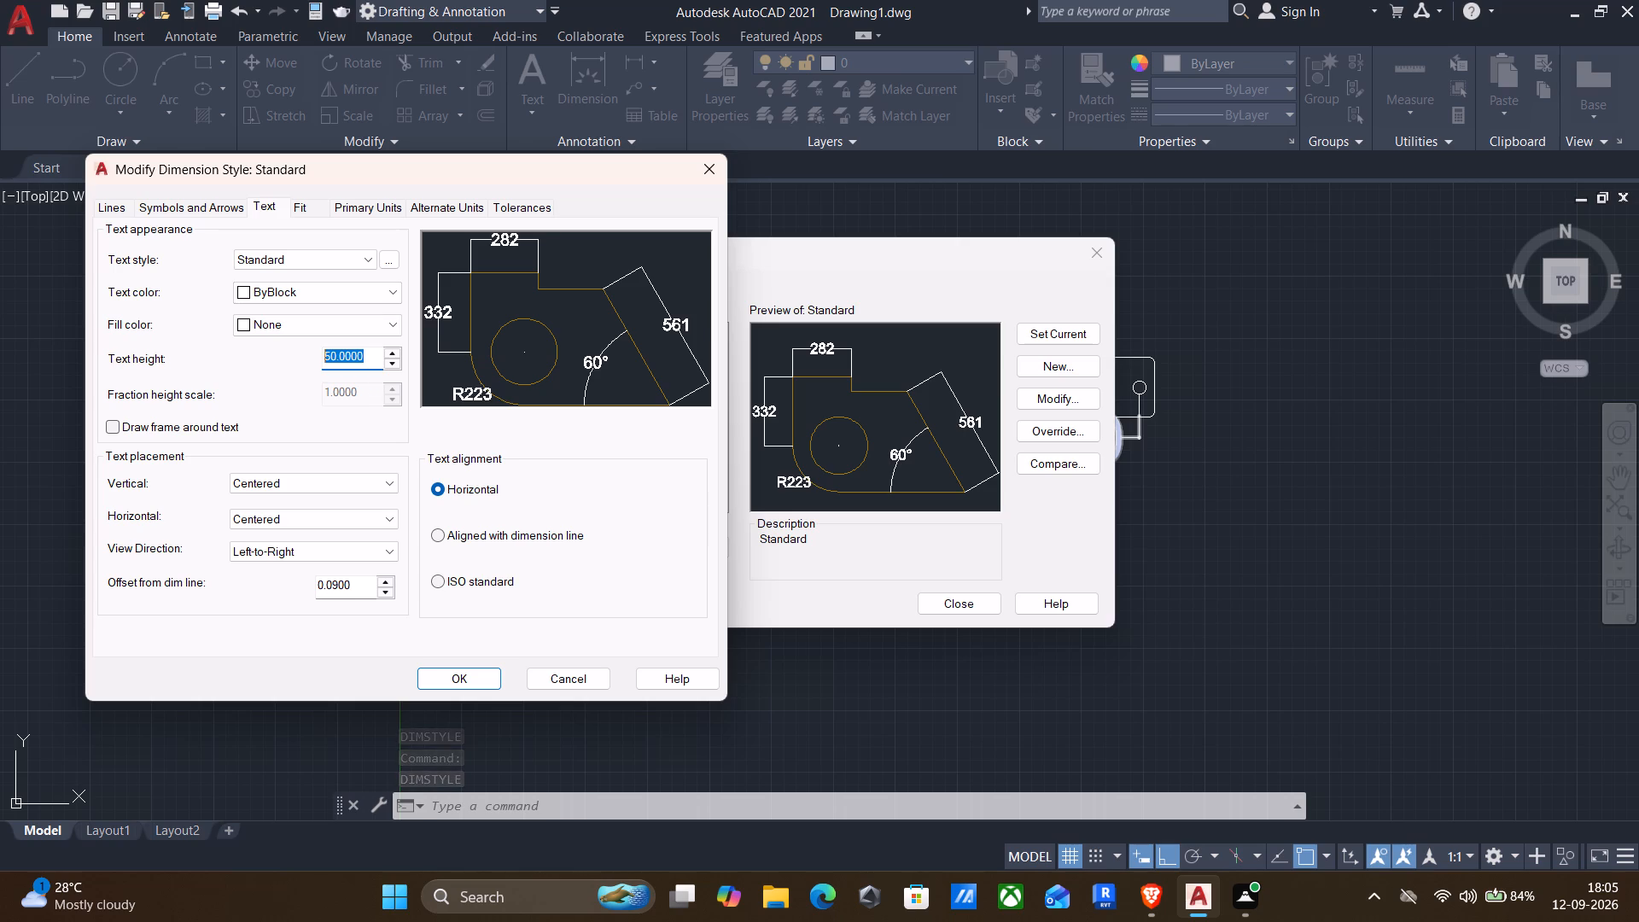
drag(219, 348, 178, 358)
key(1)
key(0)
key(Return)
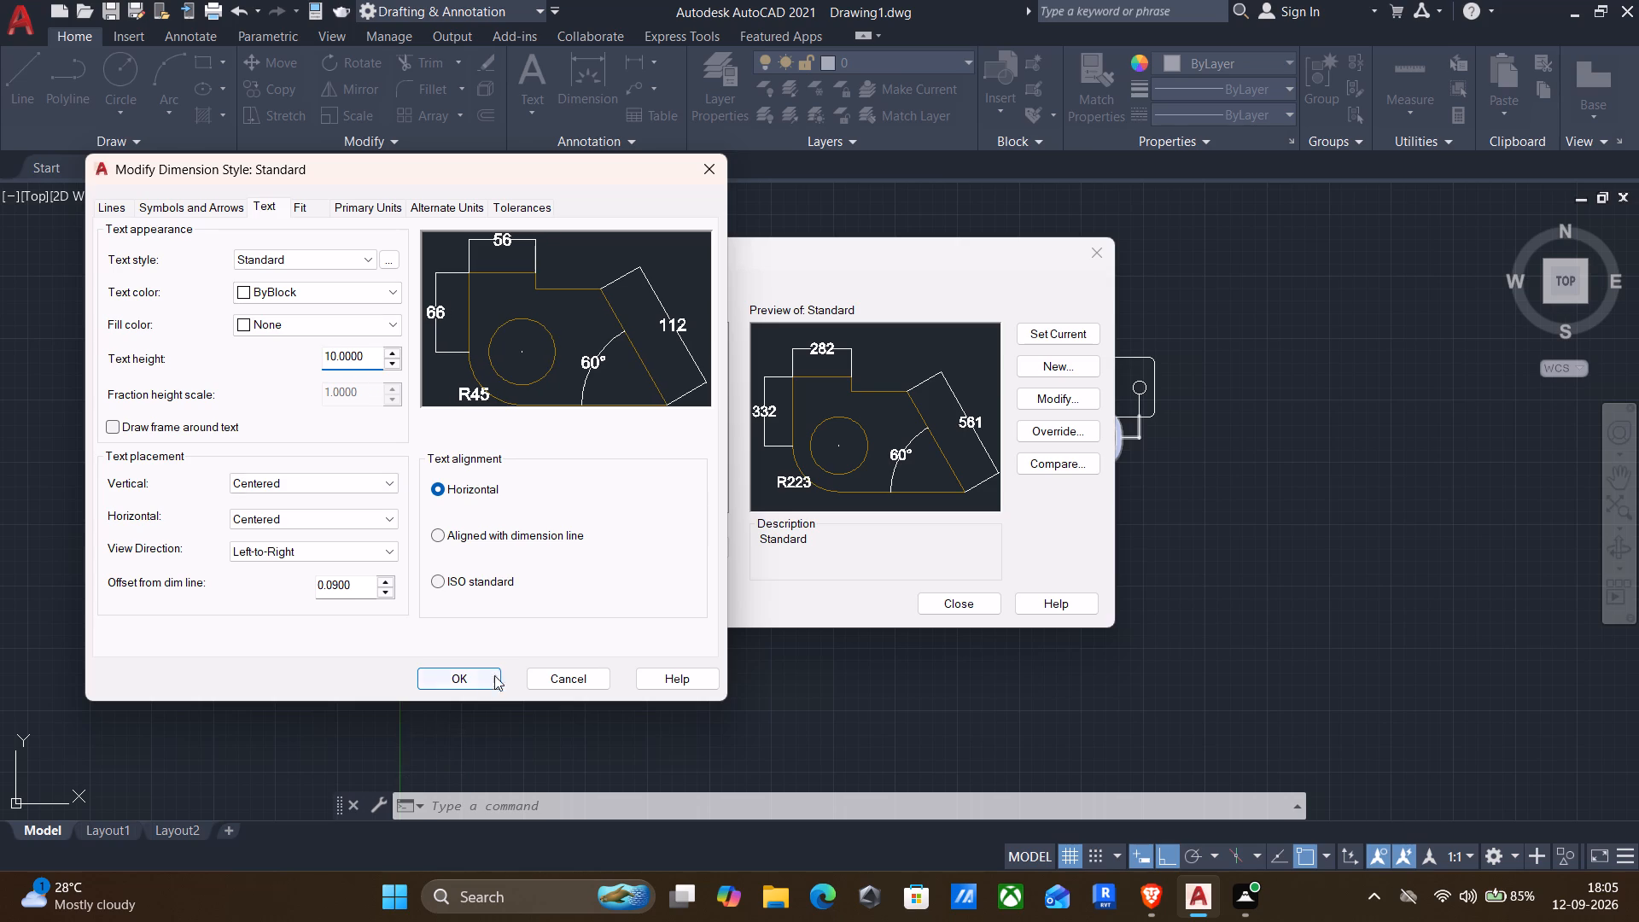
click(484, 684)
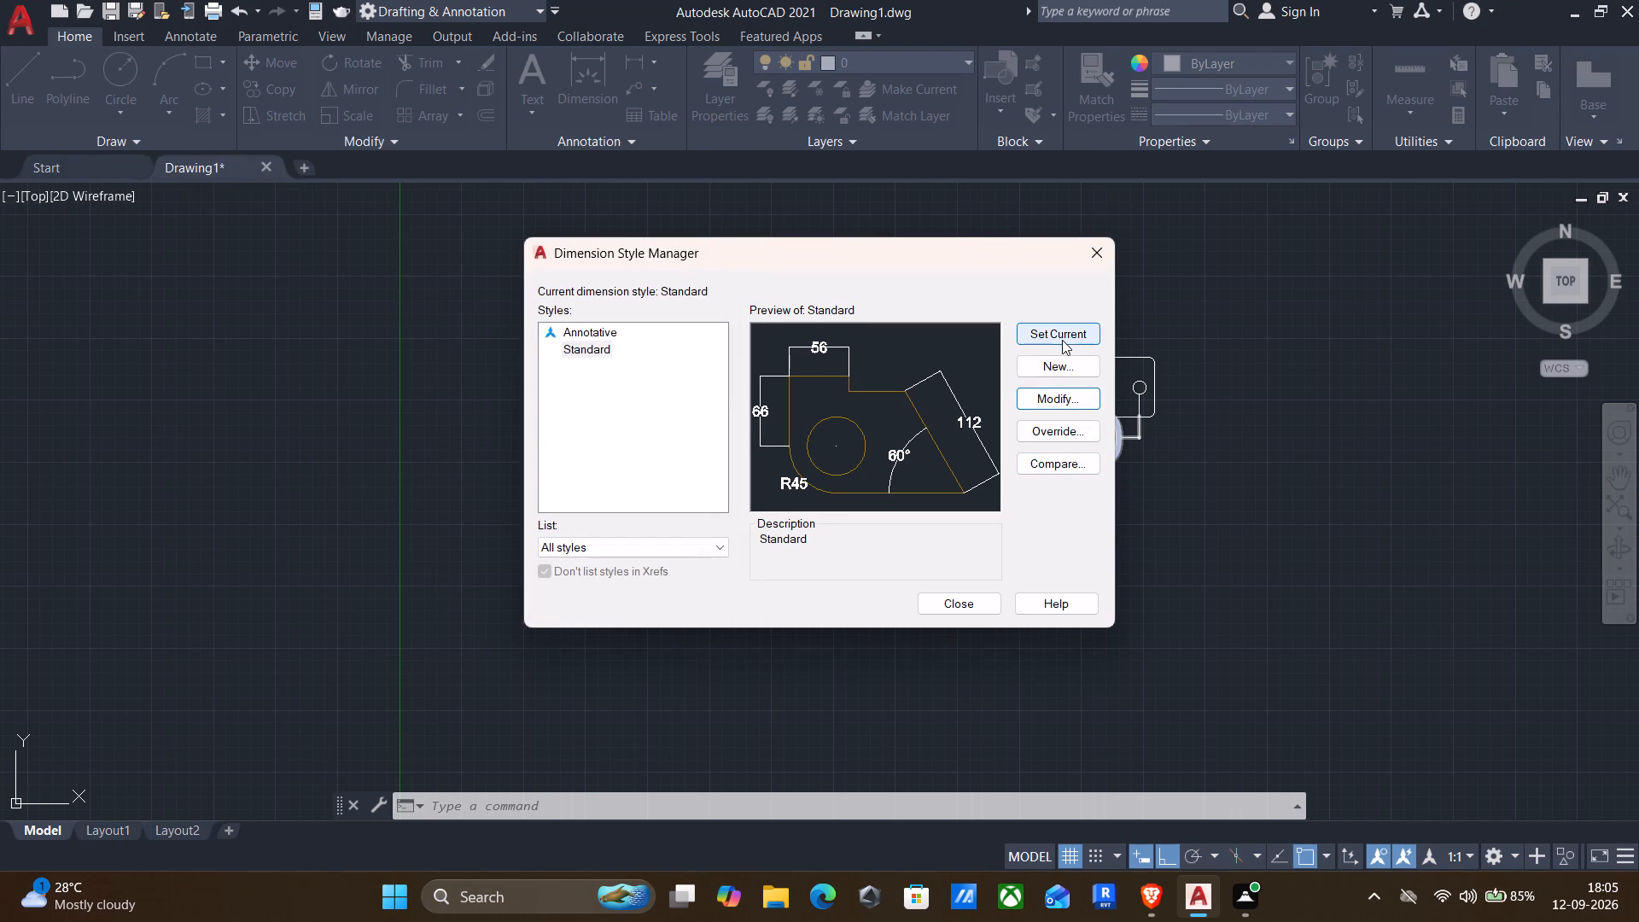
click(1062, 339)
click(947, 611)
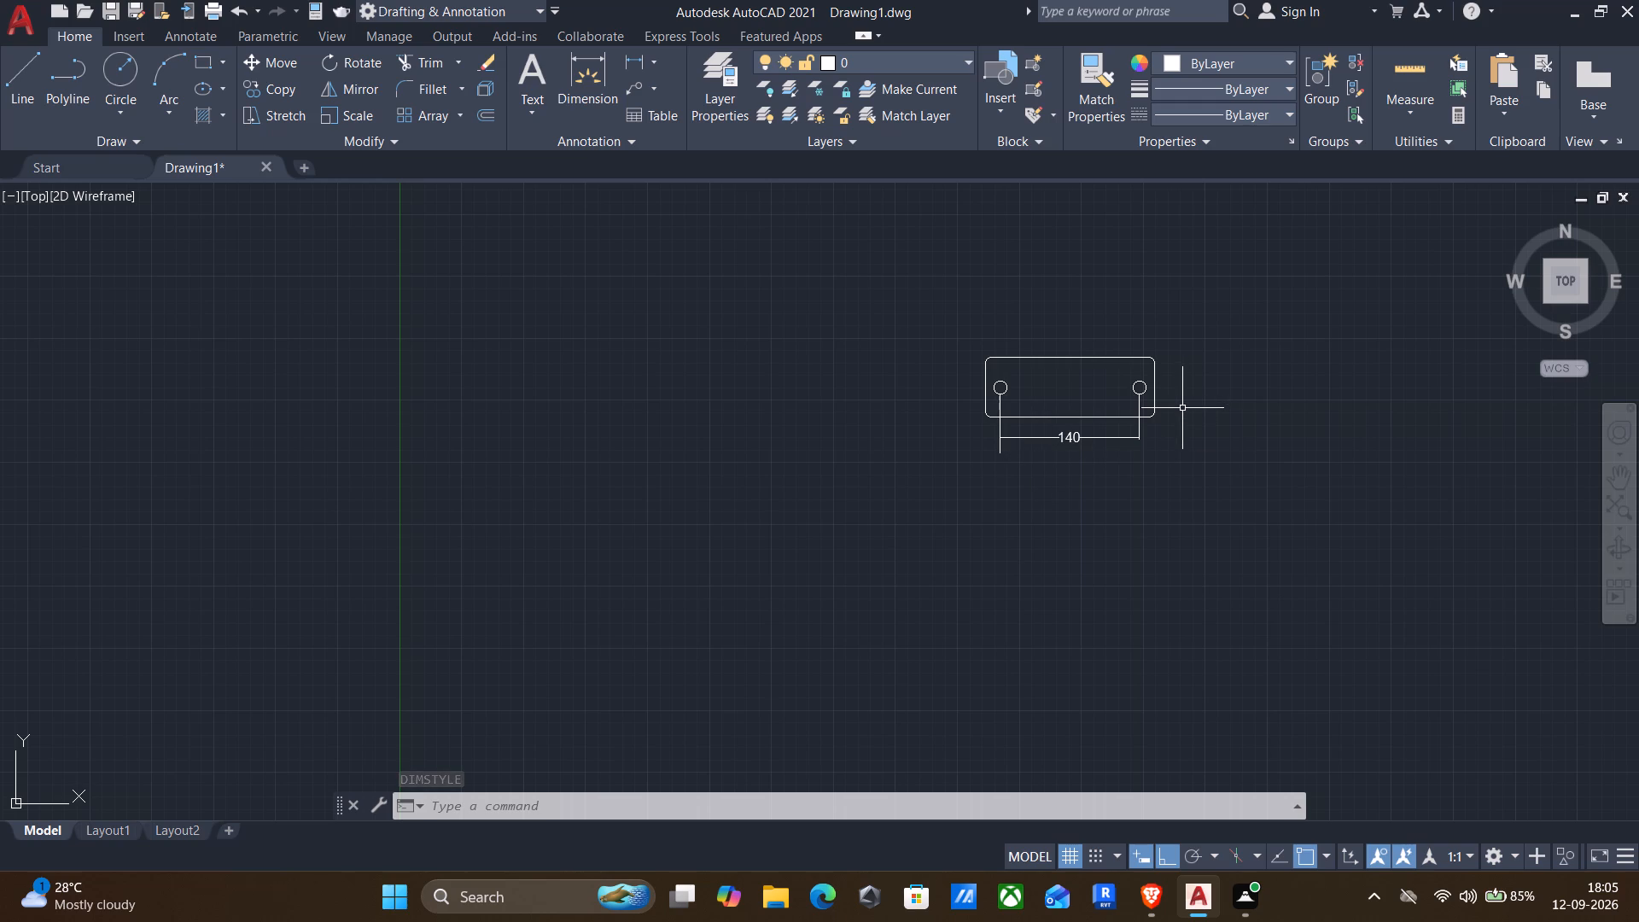
Draw vertical lines downward from the lower ends of the plate's right and left edges, about 43 and 54 units long.
key(l)
key(Return)
scroll(1158, 411, up, 1)
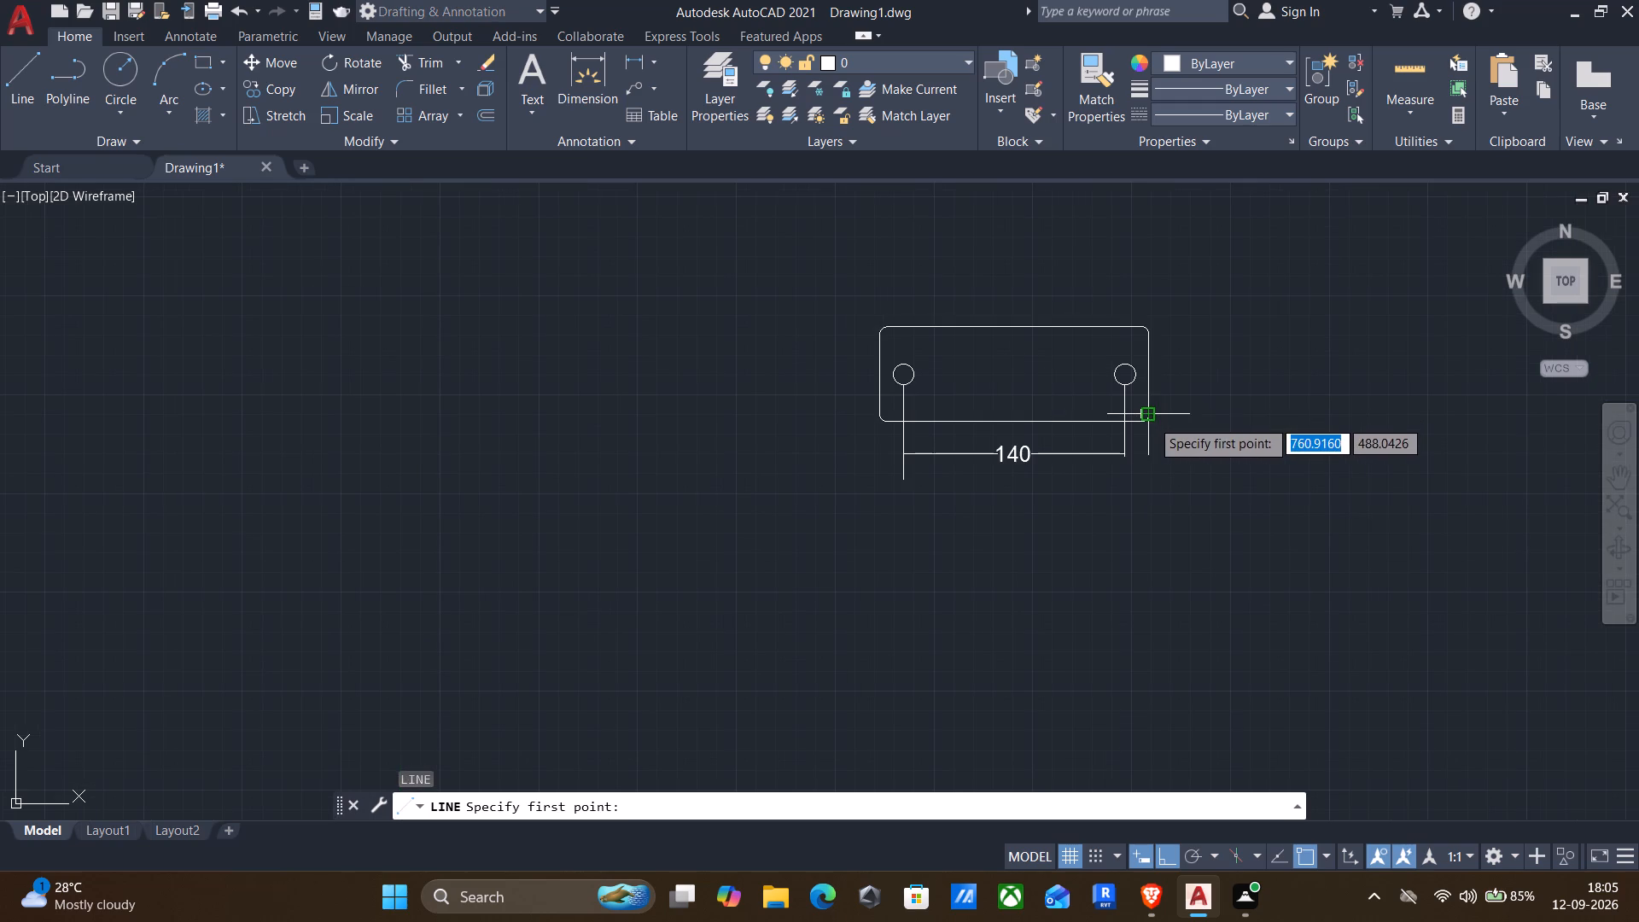
click(1151, 420)
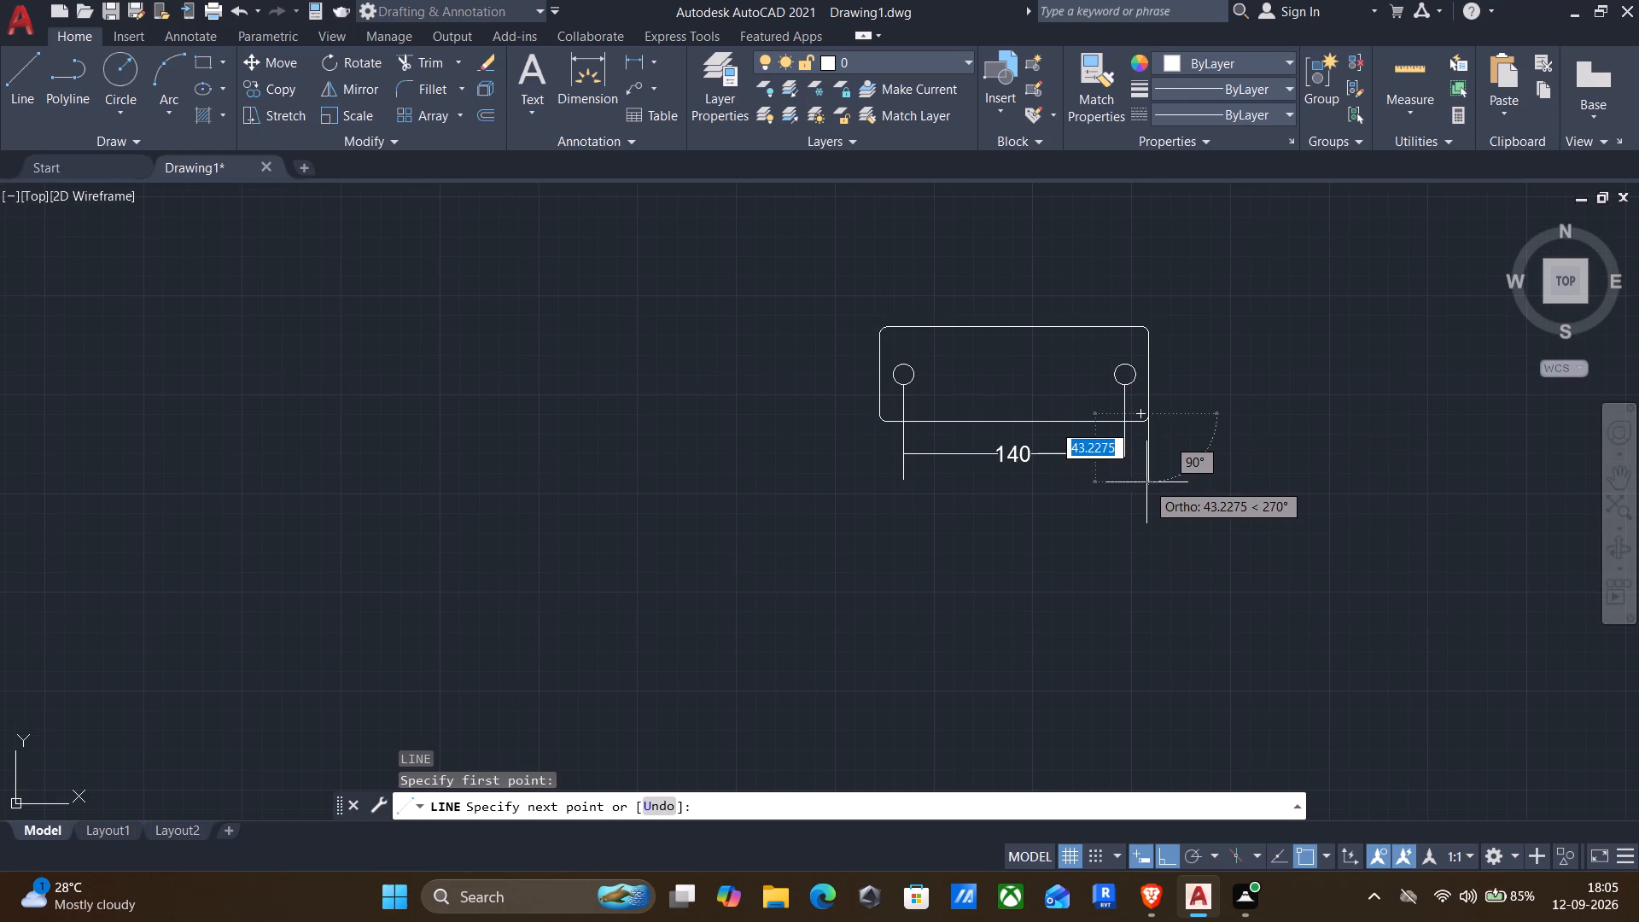
click(1145, 481)
key(Return)
key(Return)
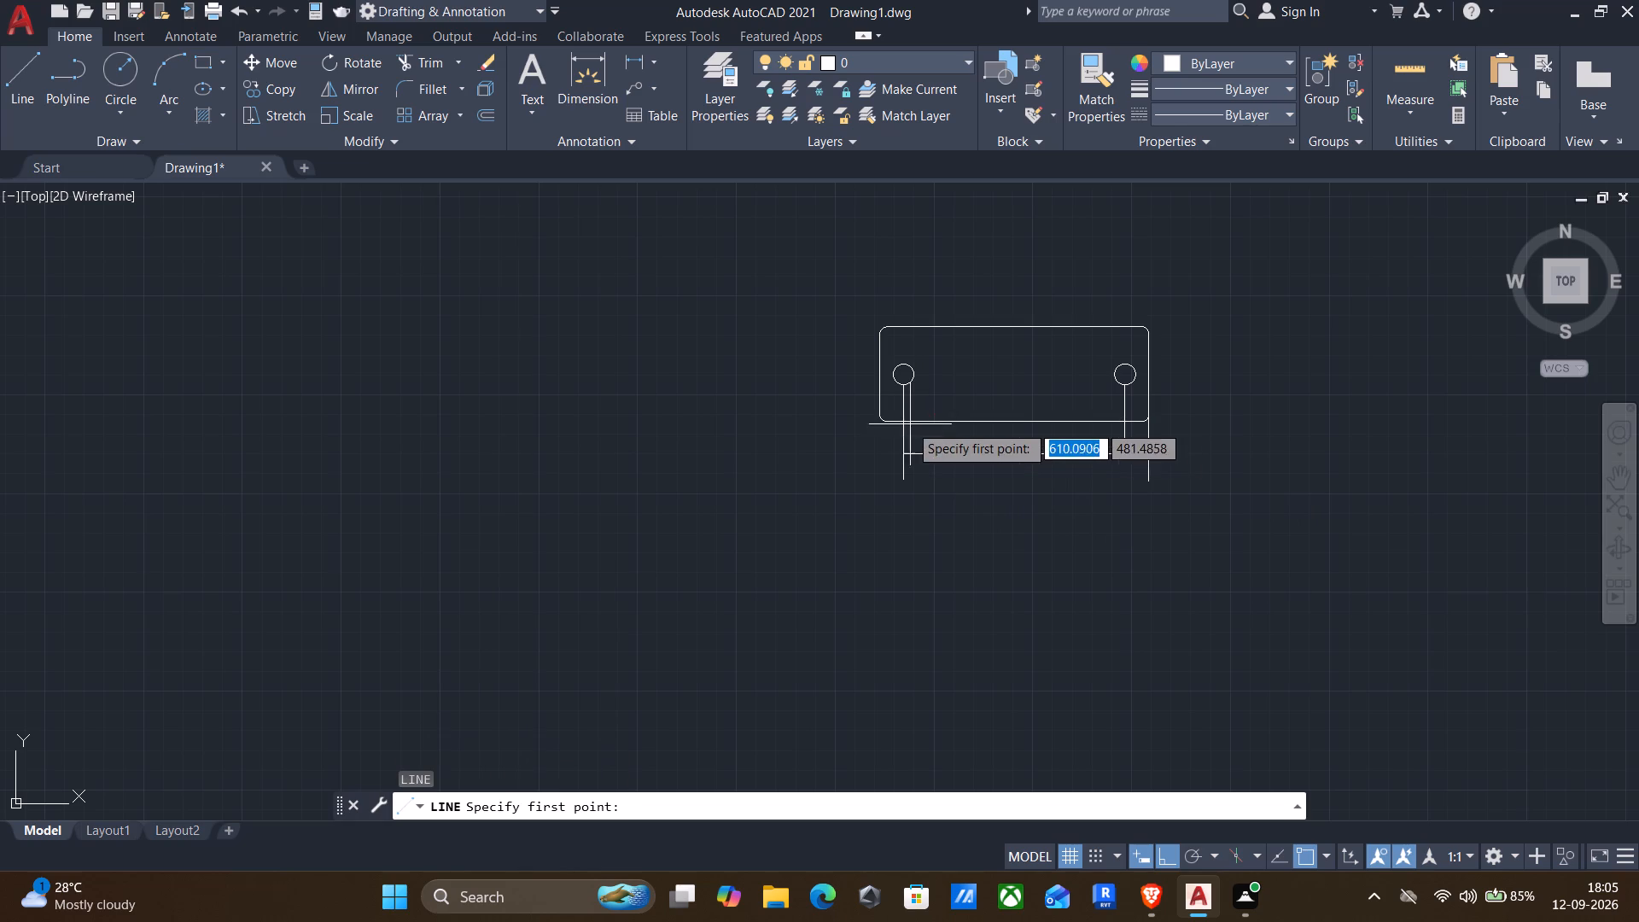
click(880, 414)
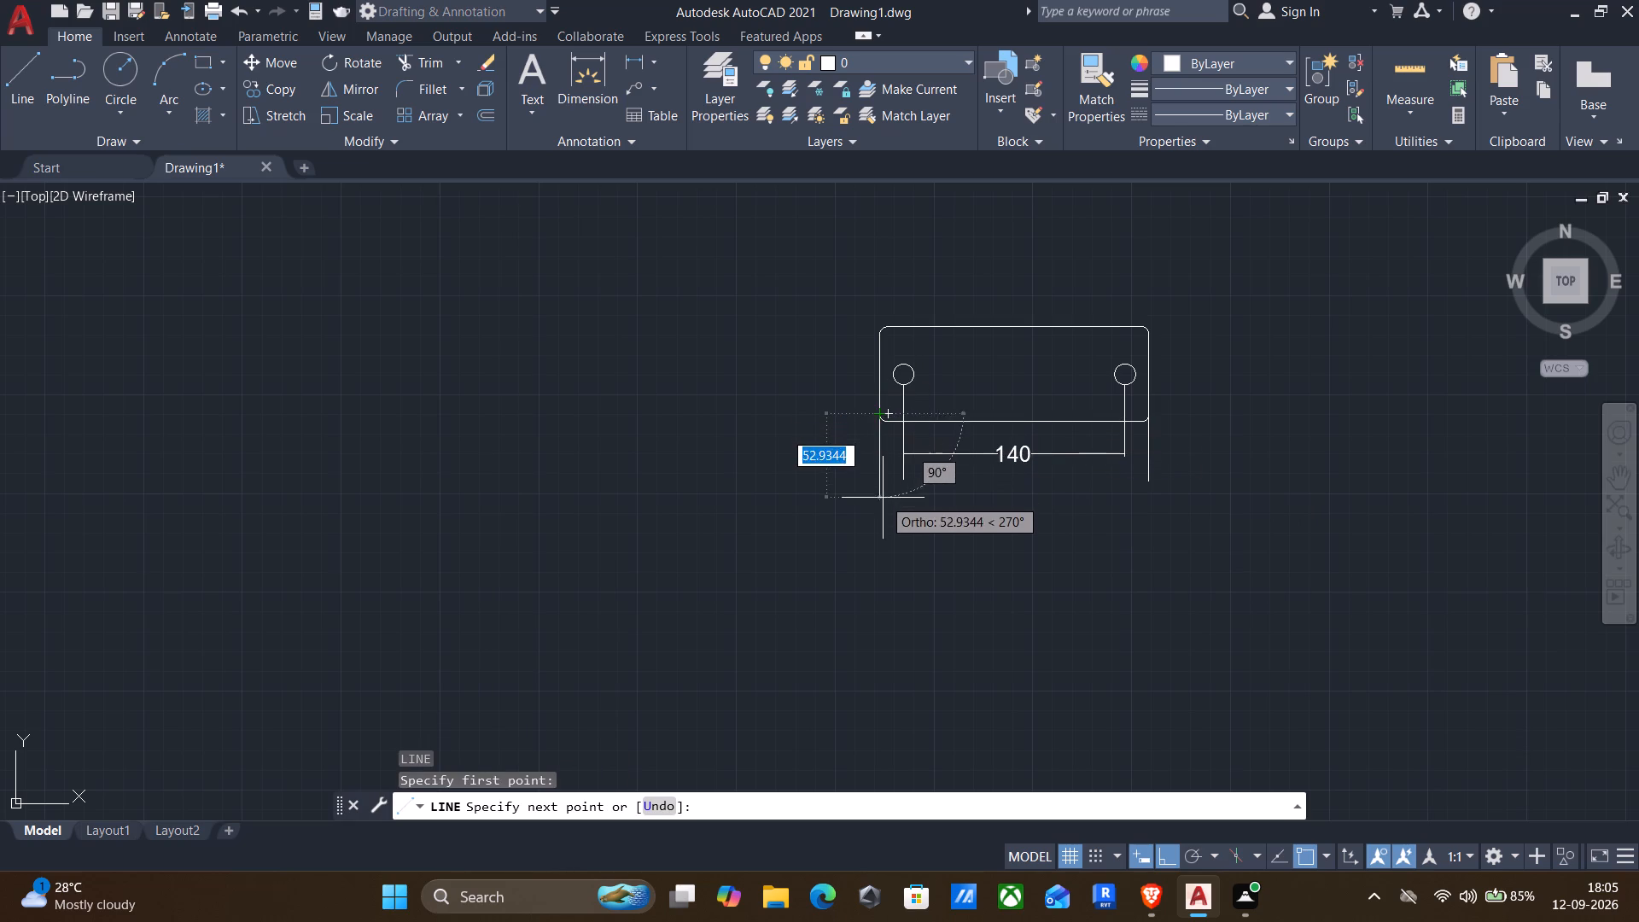
click(883, 499)
key(Return)
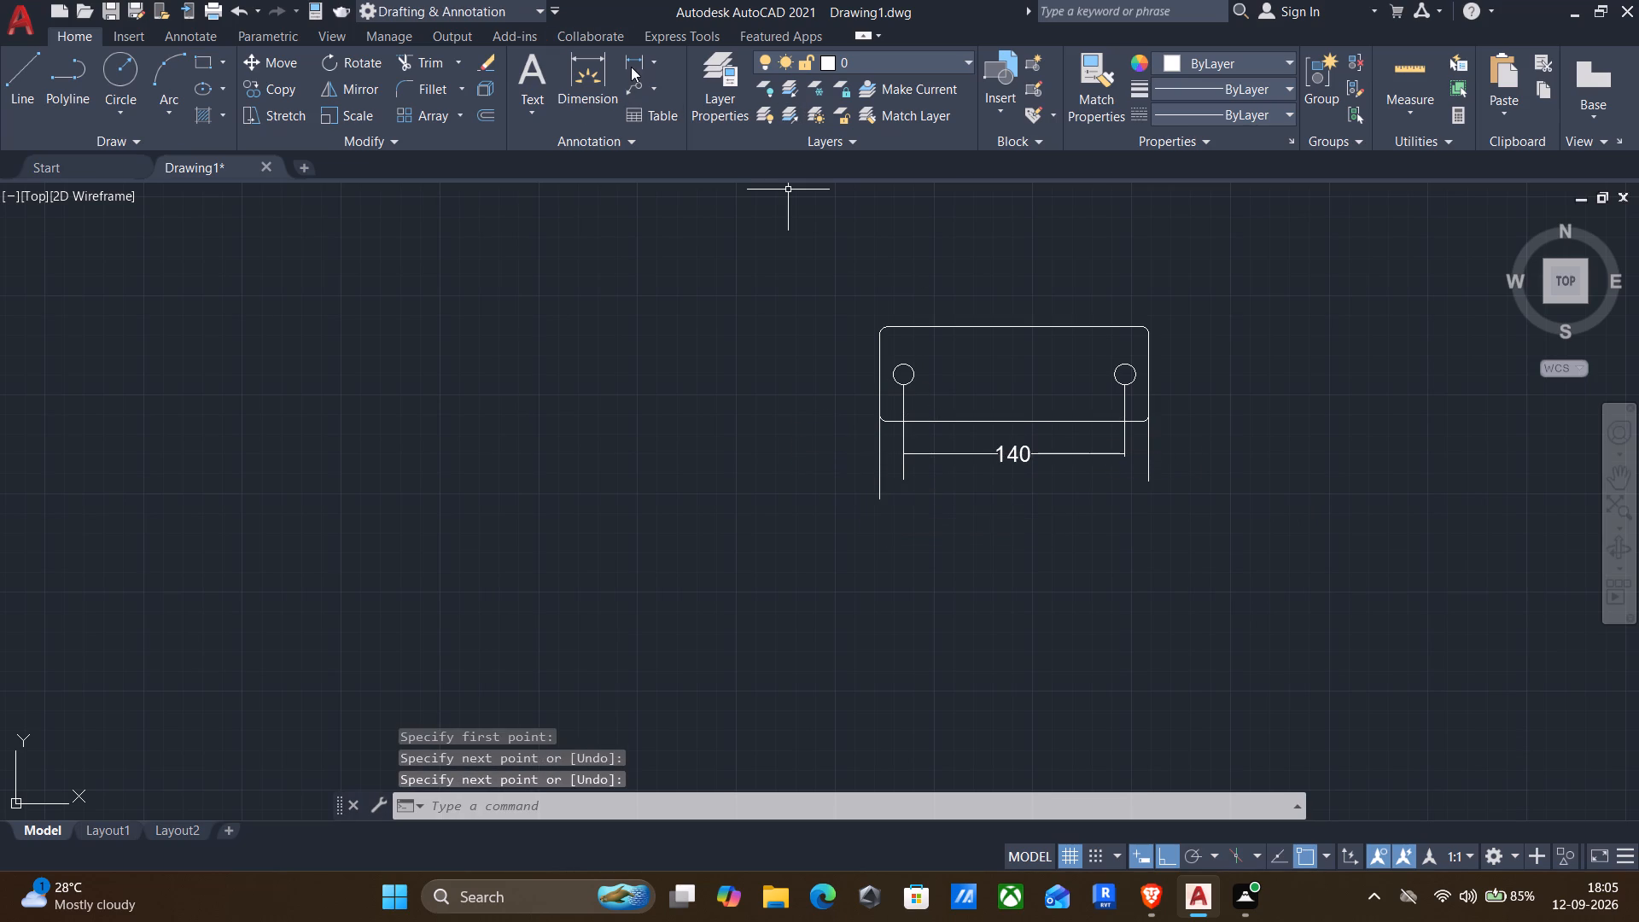
Add a linear dimension between the two outer vertical lines for the plate's overall length, placed below the hole-spacing dimension.
click(633, 66)
scroll(866, 471, up, 2)
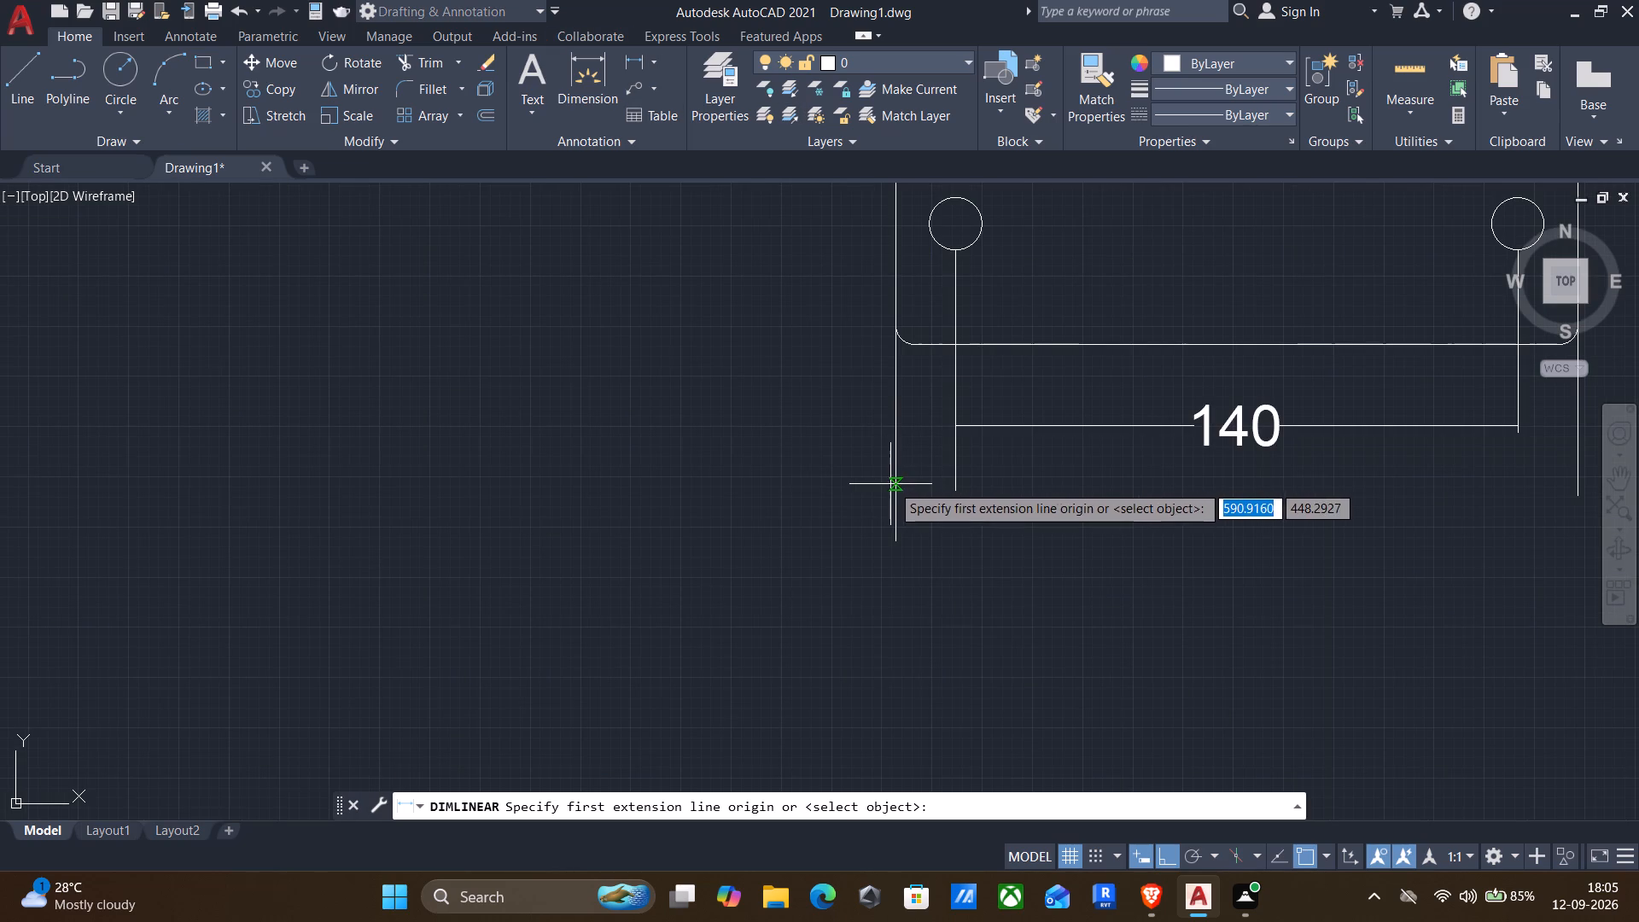
click(892, 484)
middle_drag(1309, 487, 1266, 531)
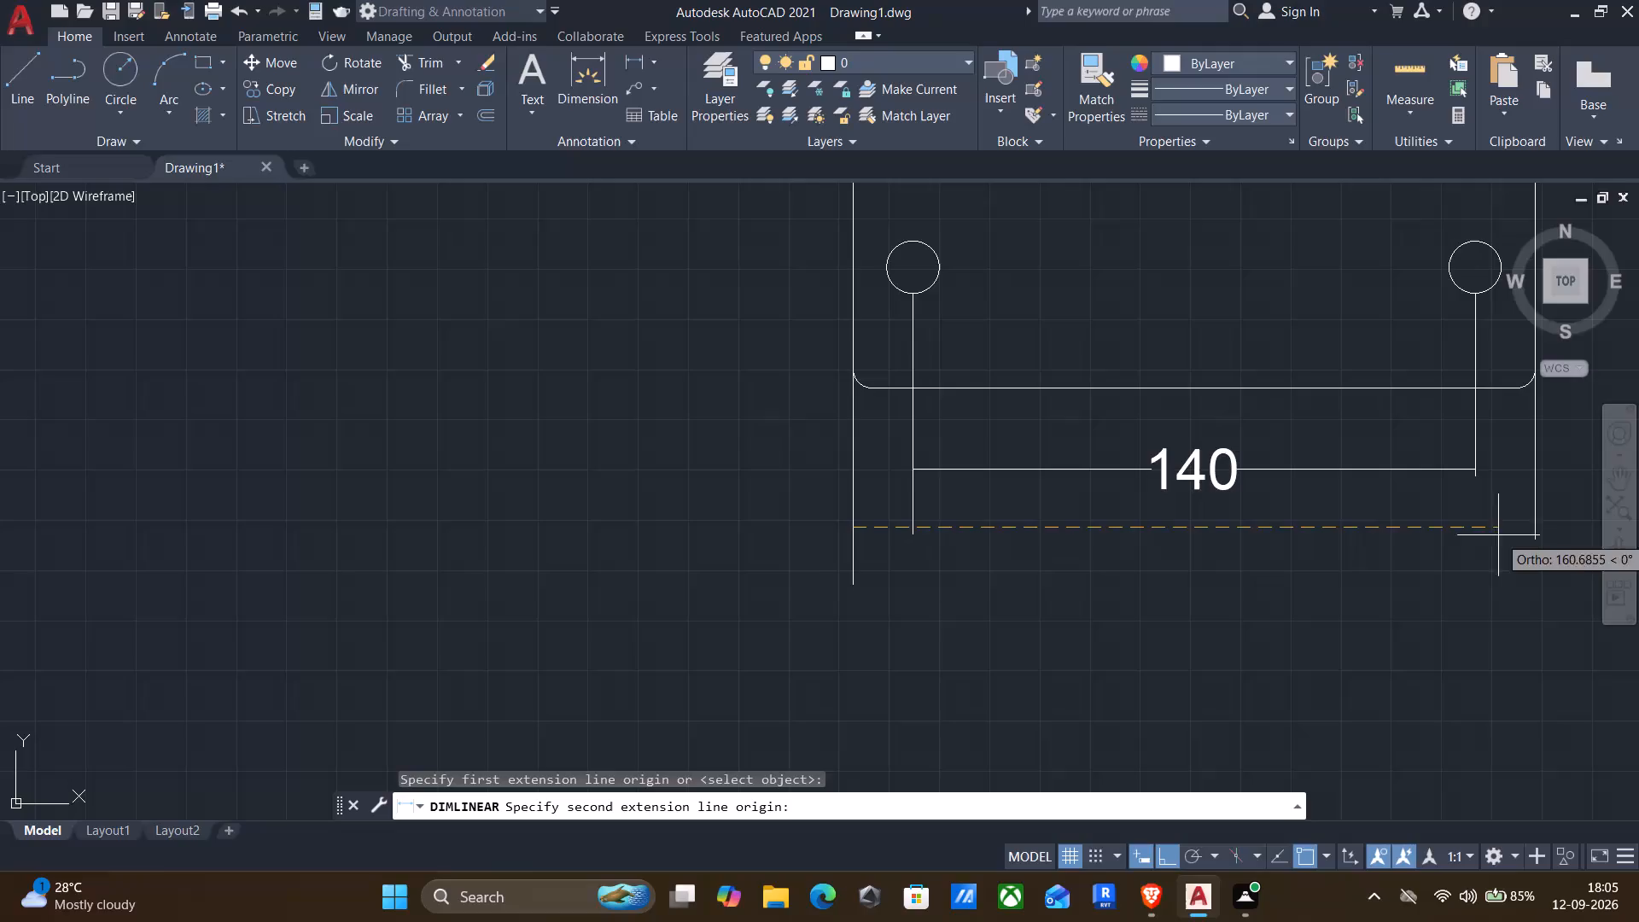
click(1536, 515)
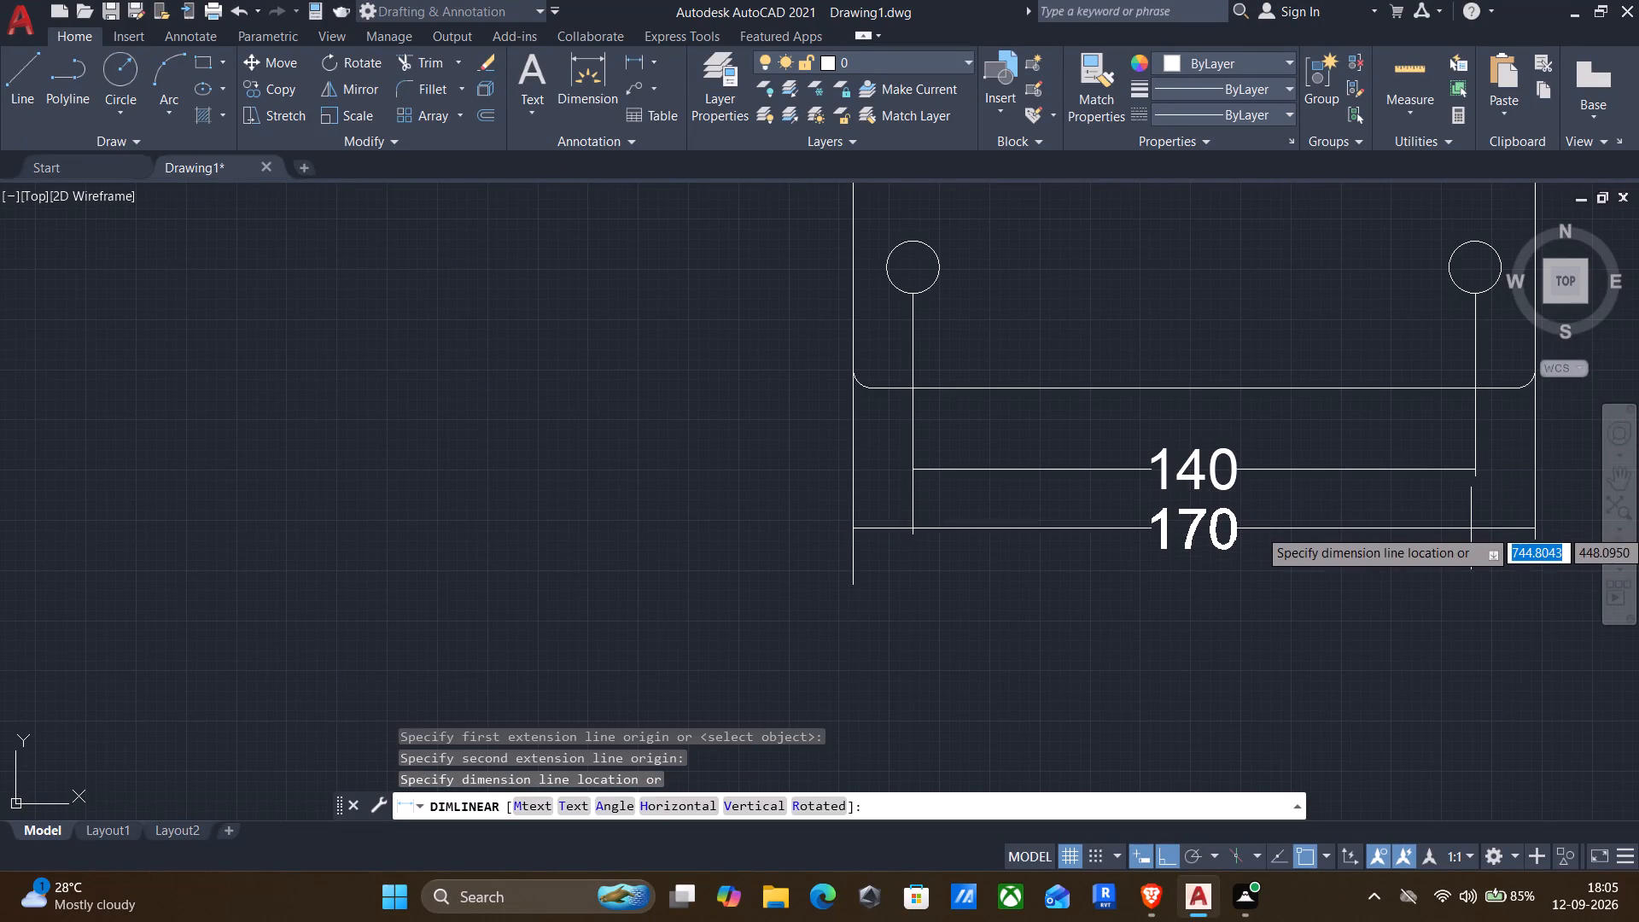
click(1471, 534)
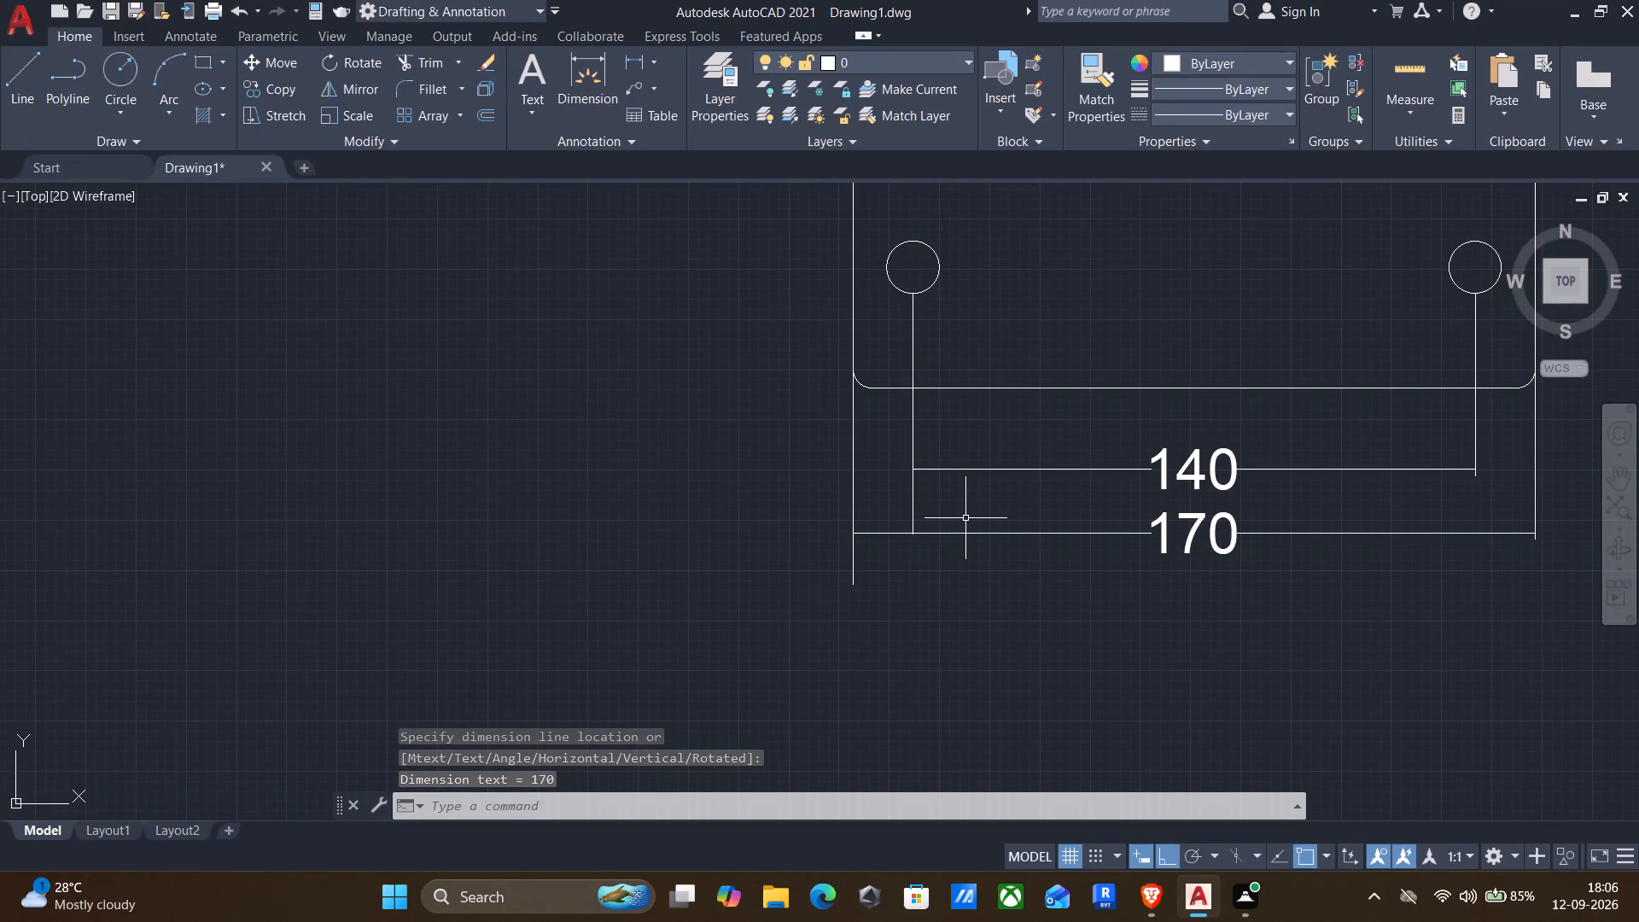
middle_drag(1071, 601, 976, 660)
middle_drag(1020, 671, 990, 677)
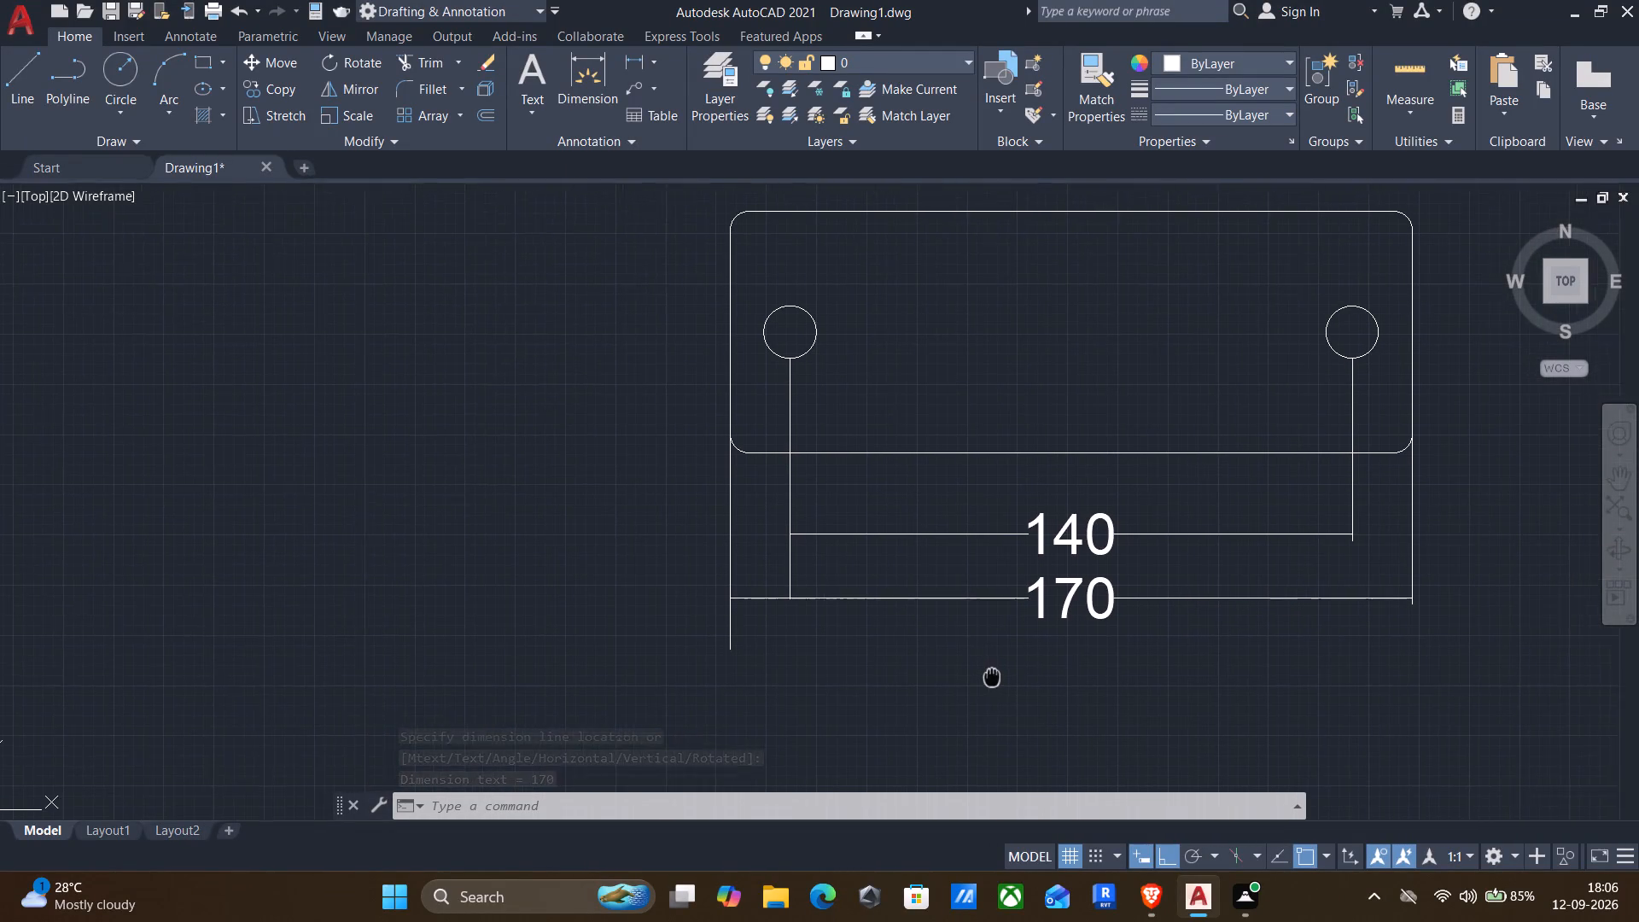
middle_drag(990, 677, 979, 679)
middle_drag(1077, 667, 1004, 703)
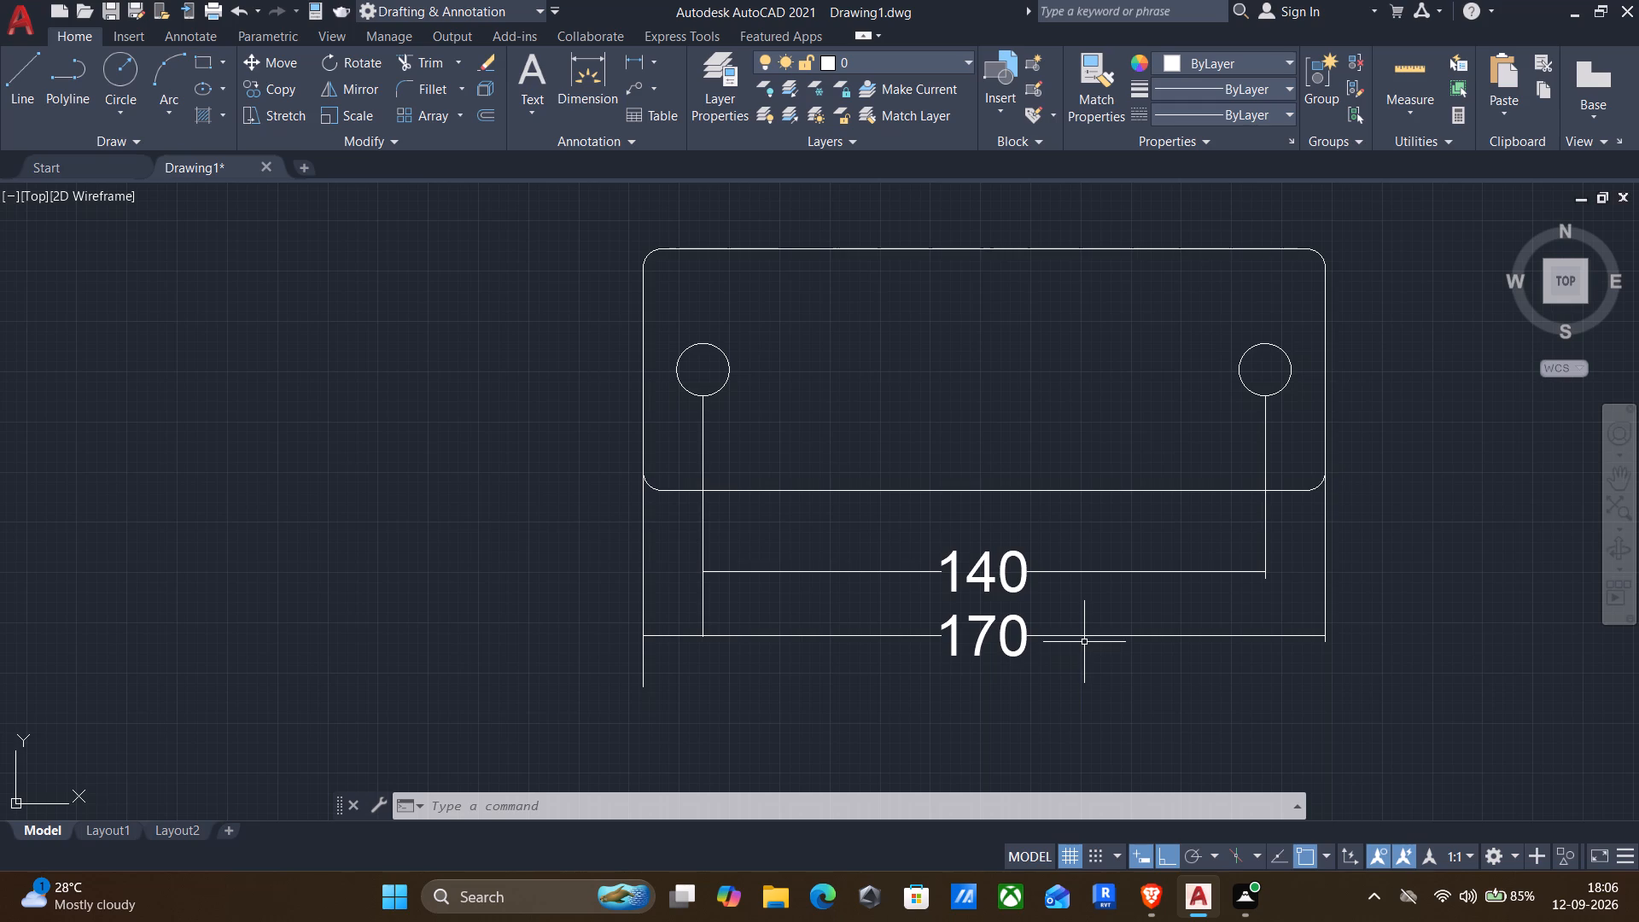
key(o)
Offset the plate's top edge downward by 30 and again by 42 to create two horizontal construction lines.
key(Return)
drag(1025, 257, 1022, 248)
click(1027, 322)
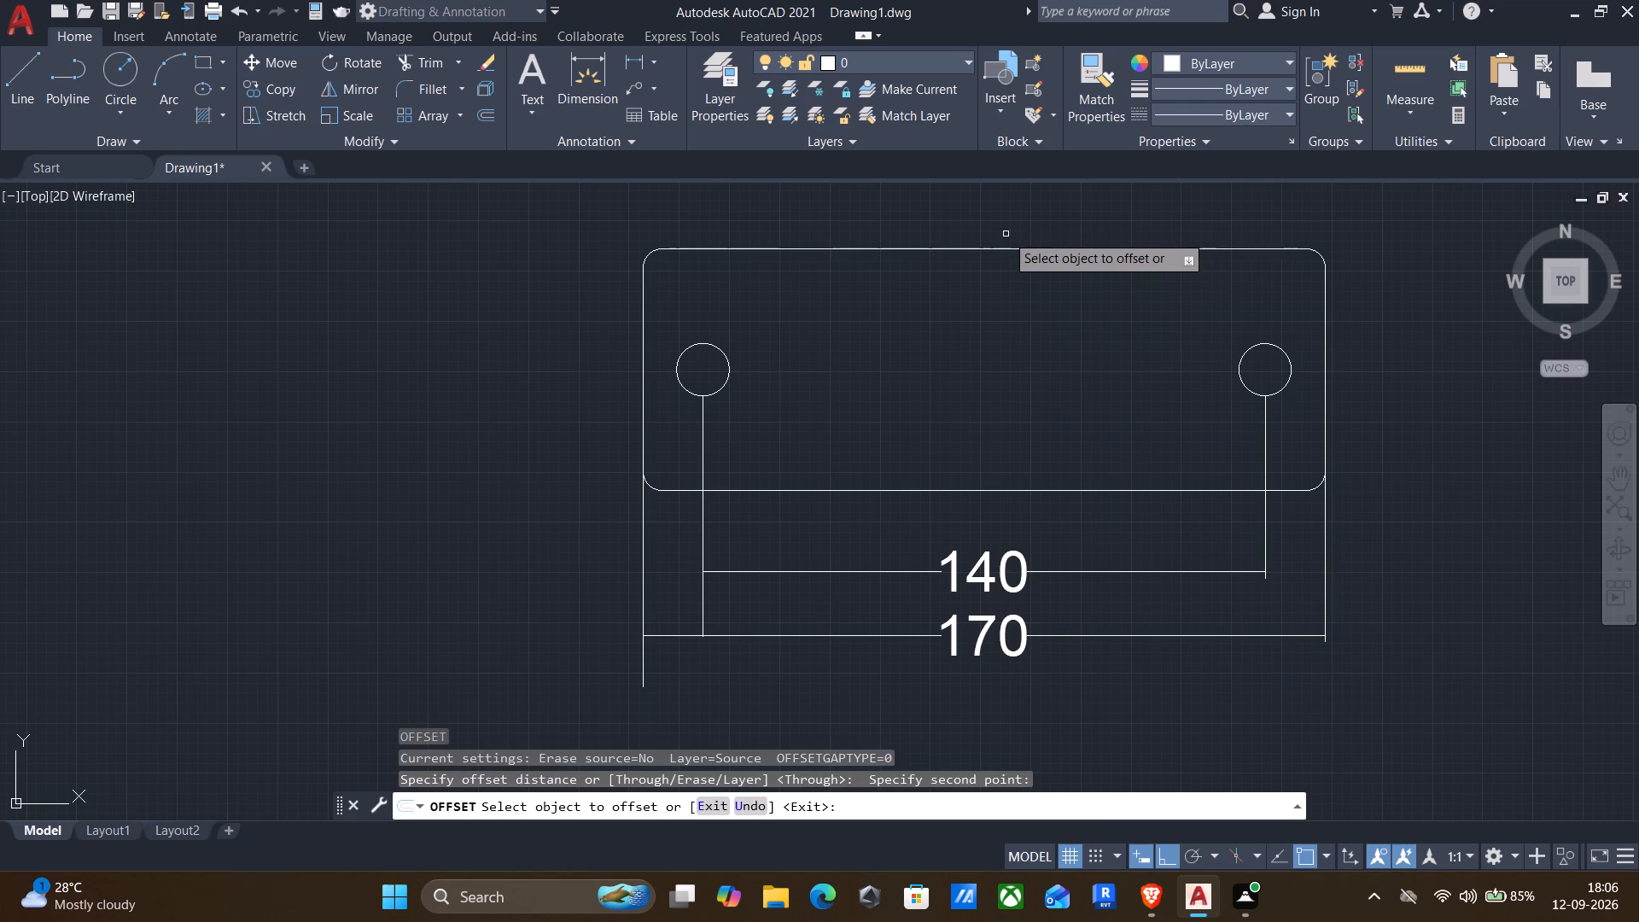
click(995, 248)
key(3)
key(0)
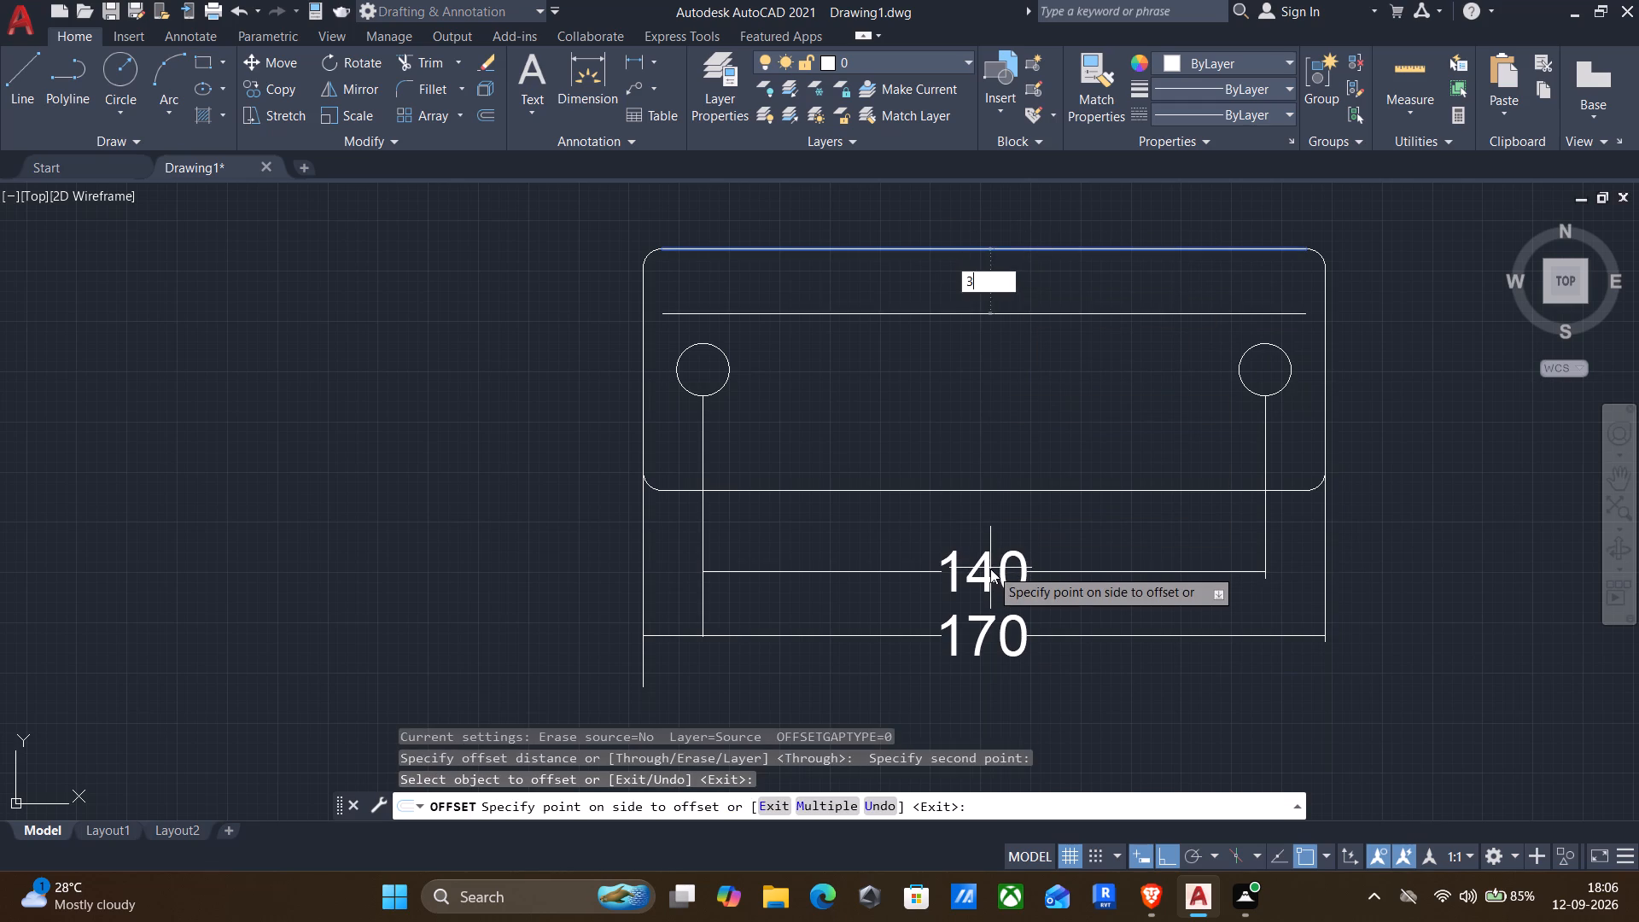
key(Return)
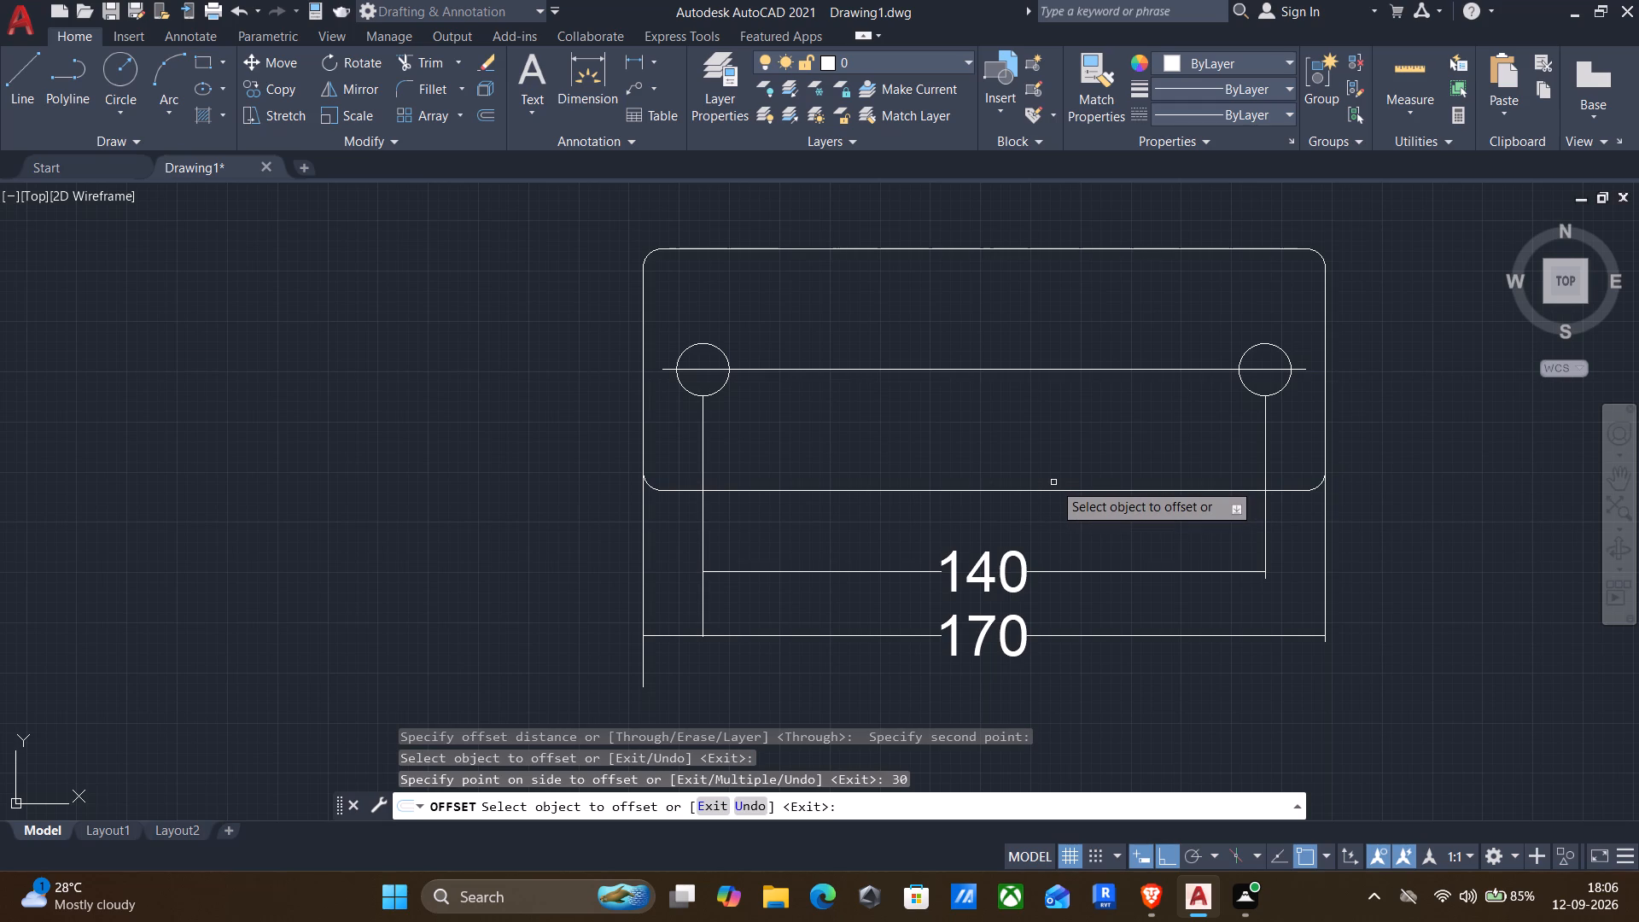
click(912, 248)
key(4)
key(2)
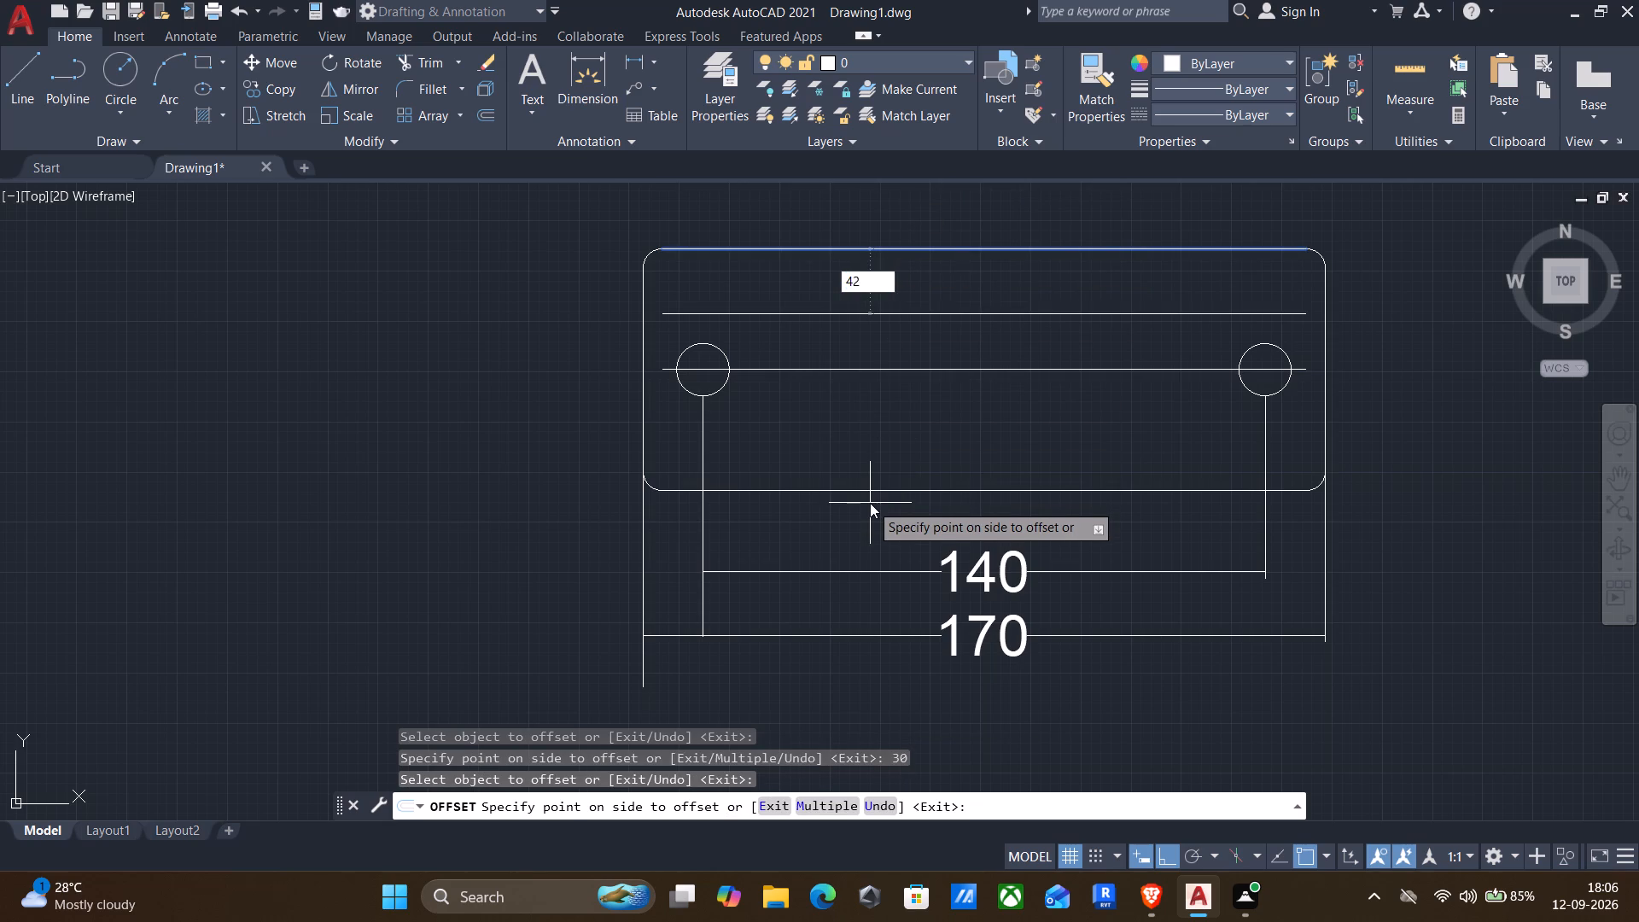
key(Return)
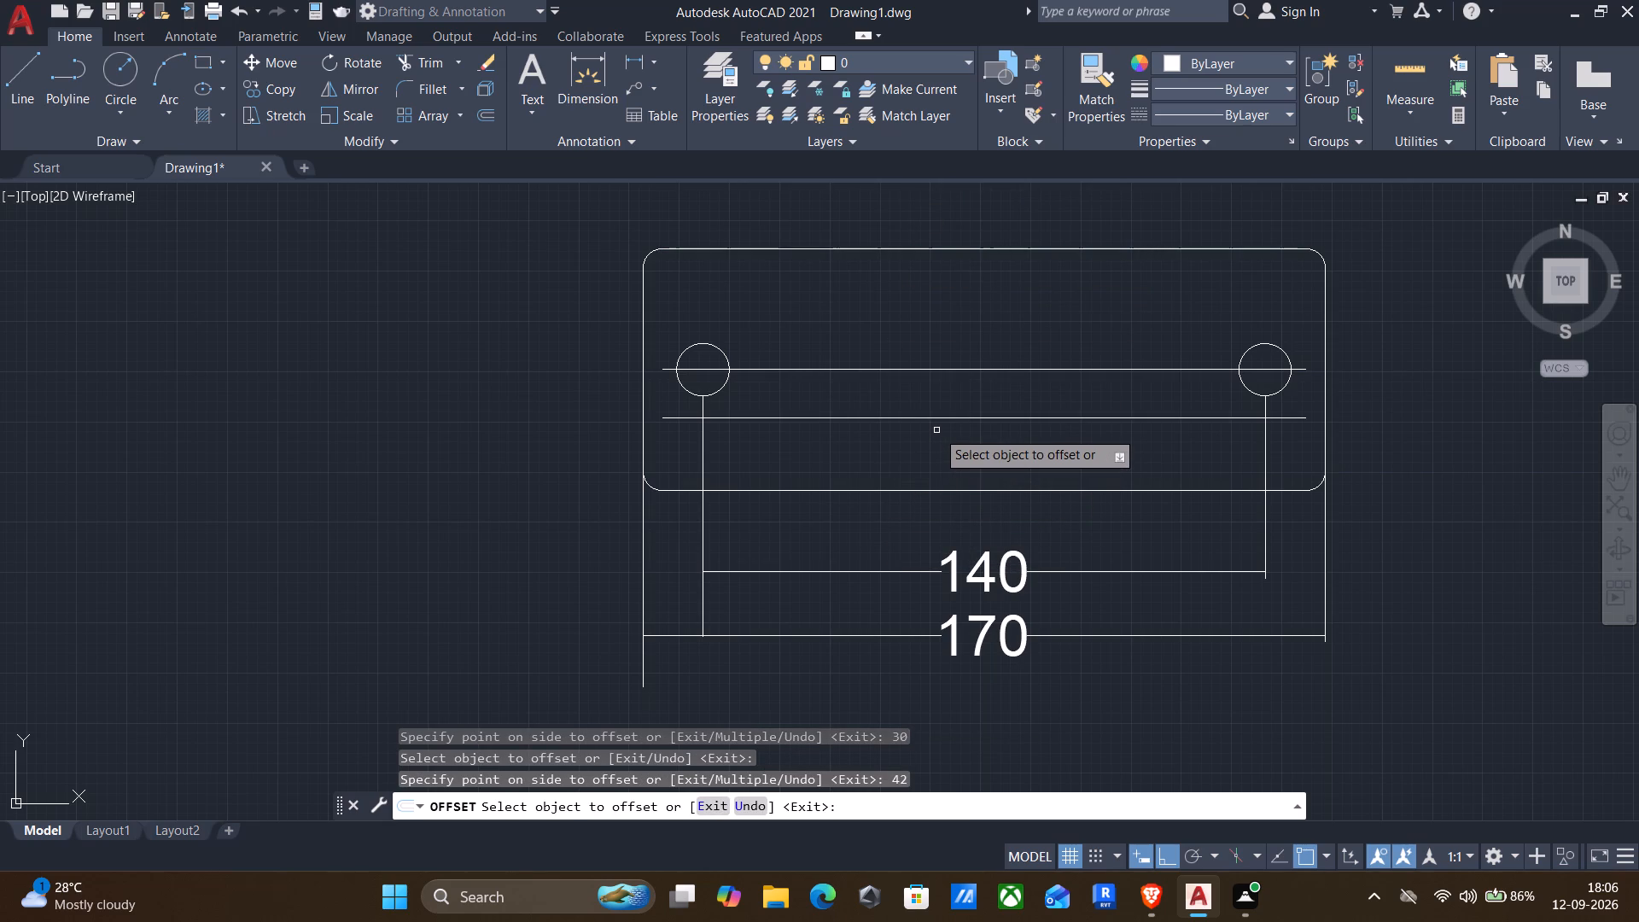
Offset the lower horizontal construction line upward by 10.
click(875, 417)
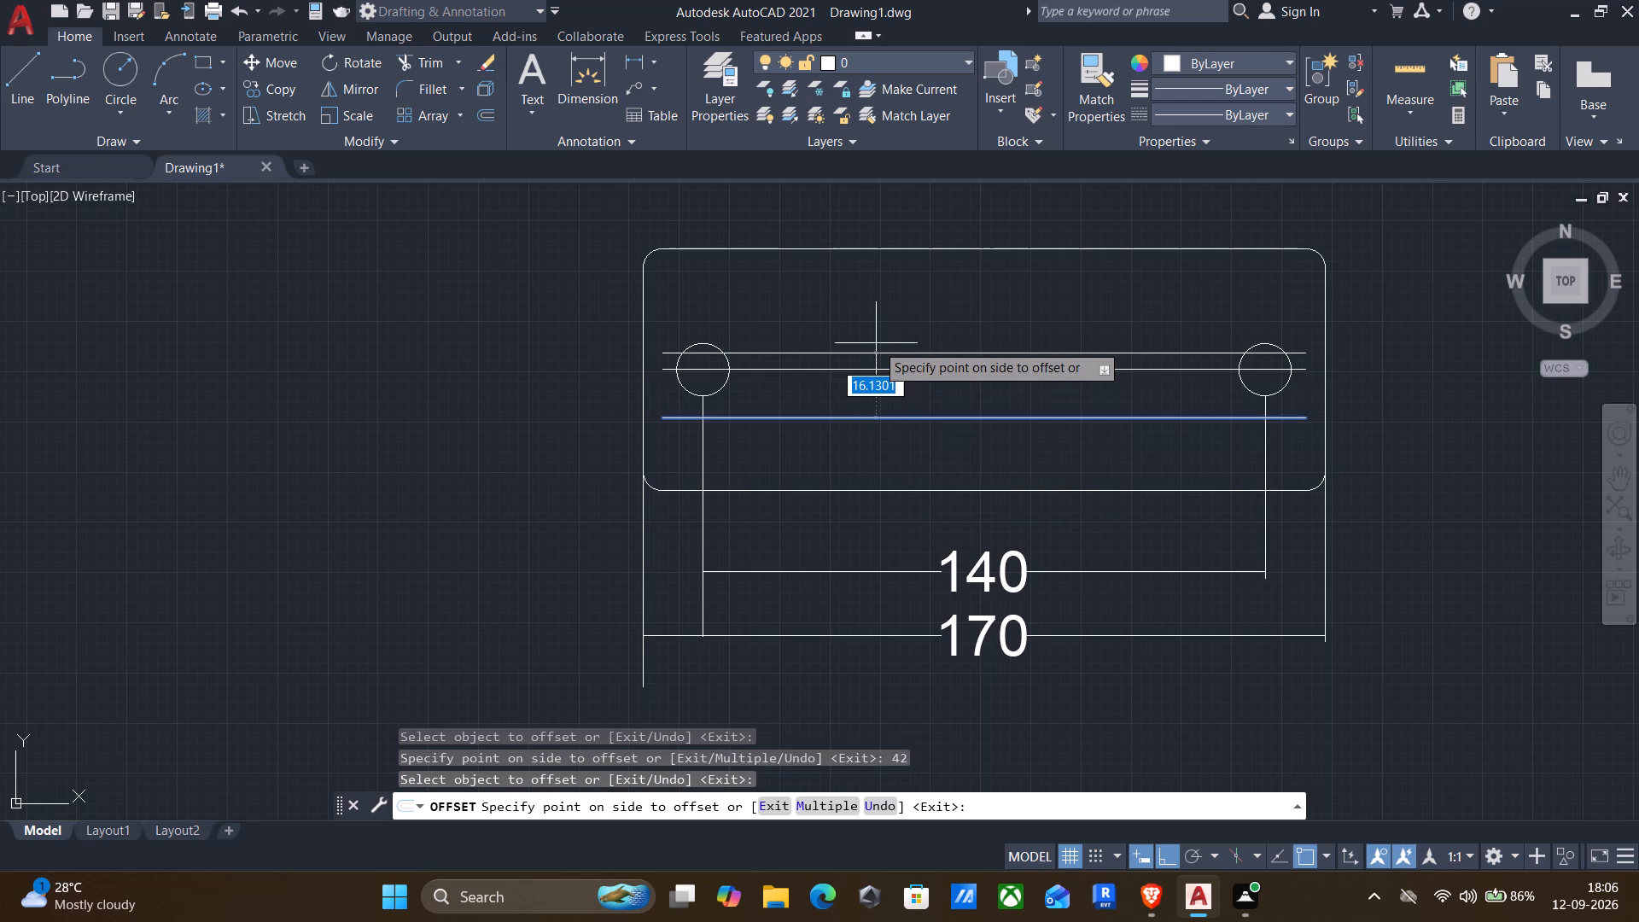
key(1)
key(0)
key(Return)
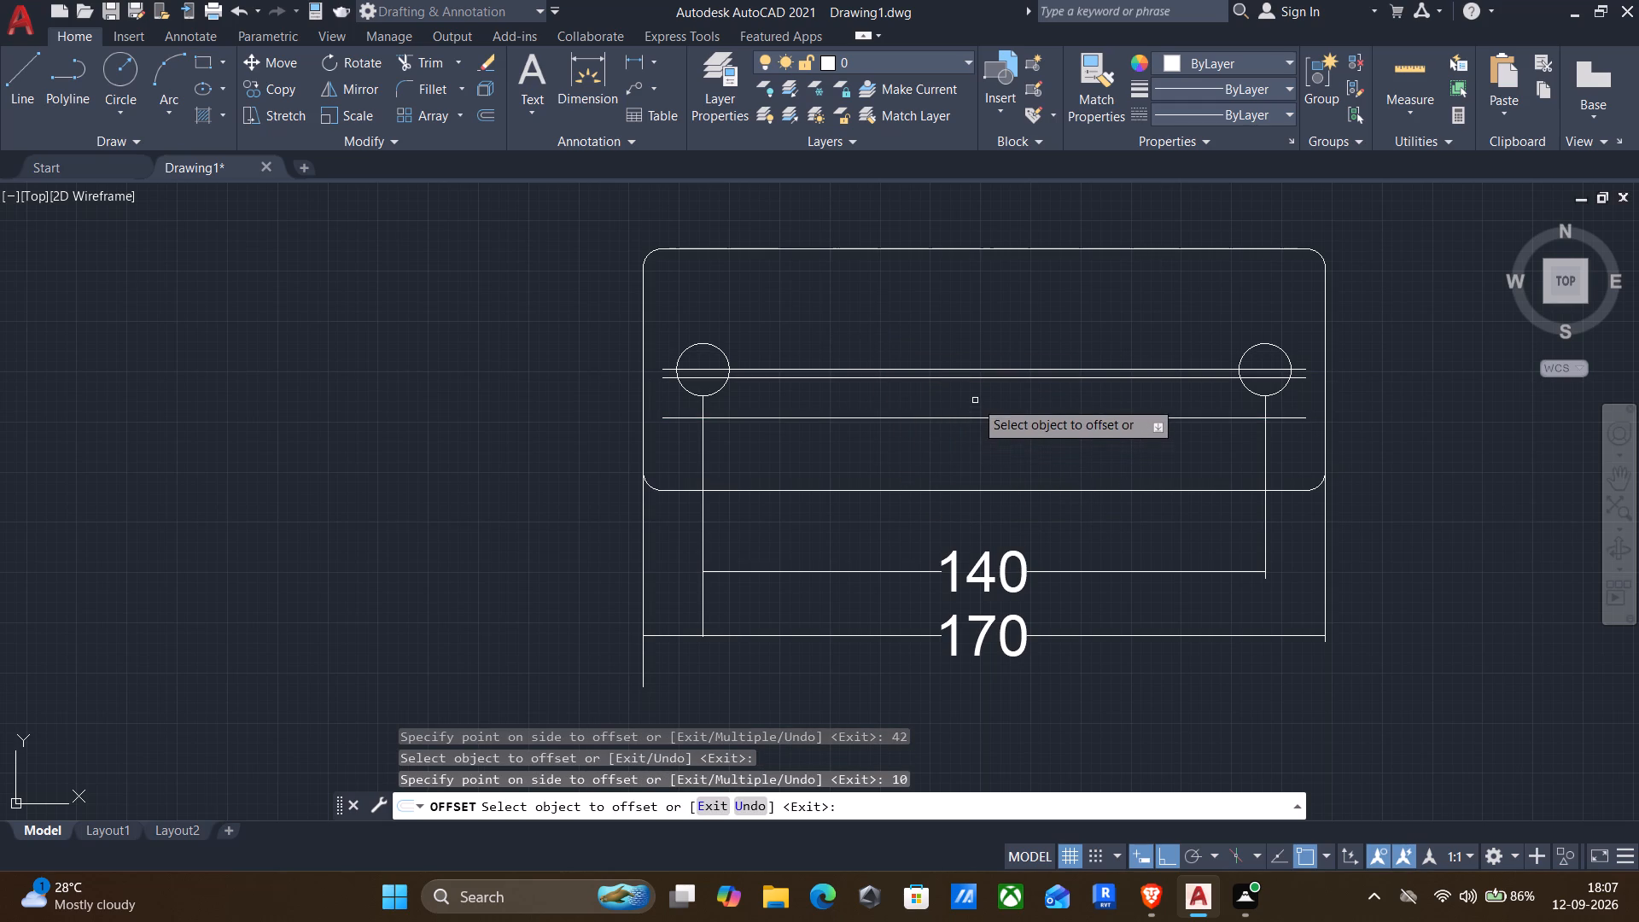
Measure the spacing between the horizontal construction lines, the plate's edges and the holes.
click(1391, 65)
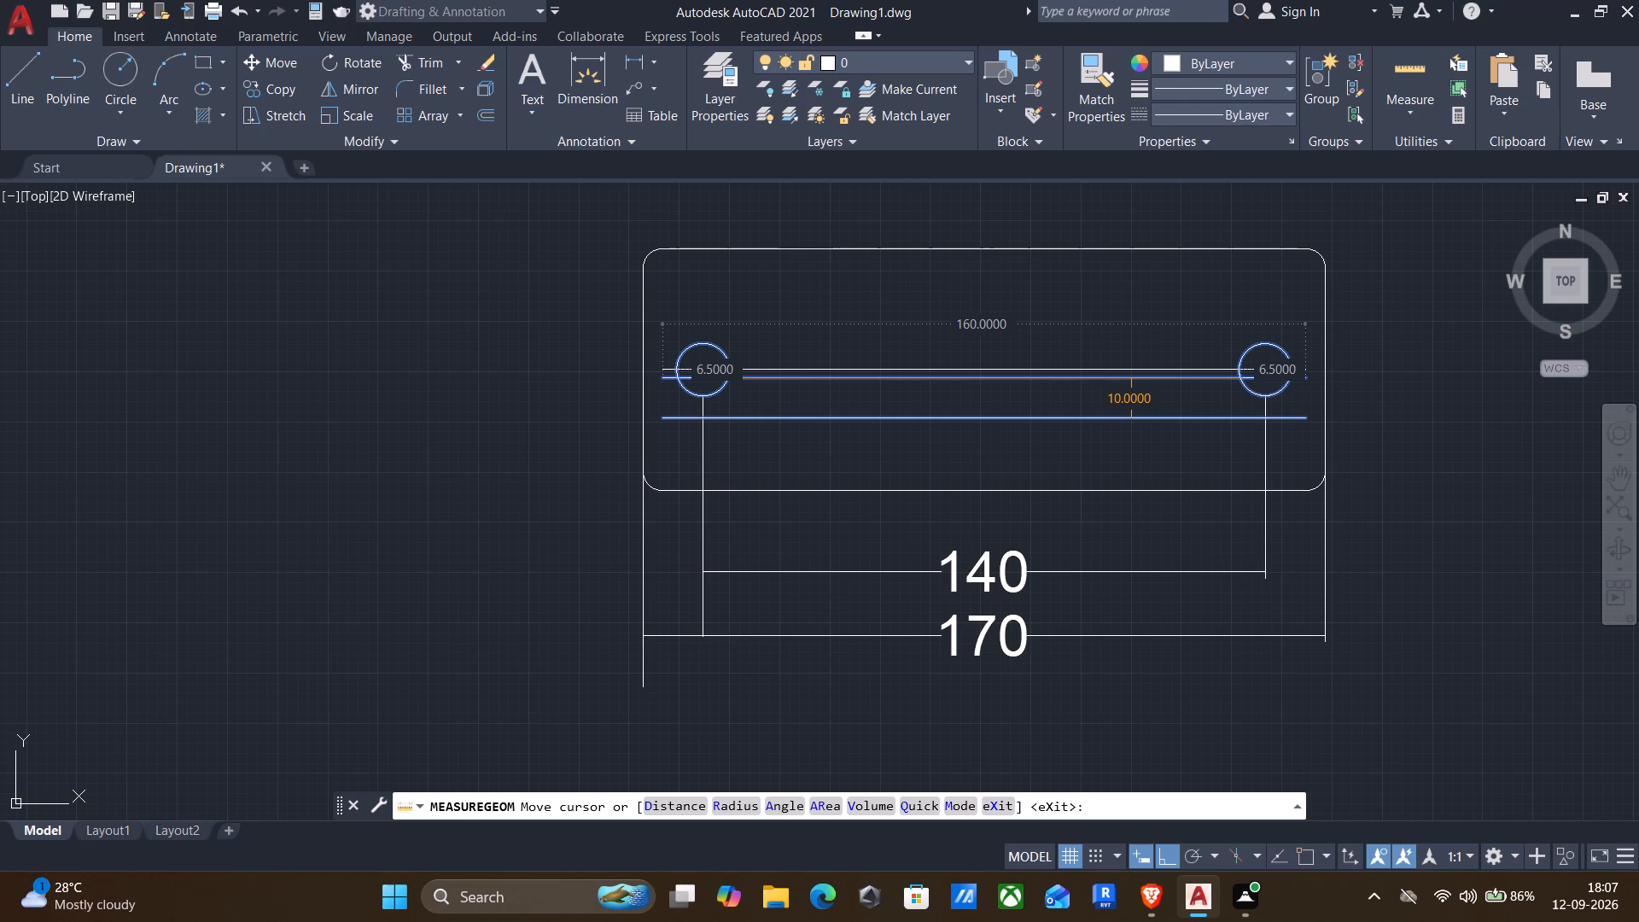
key(Escape)
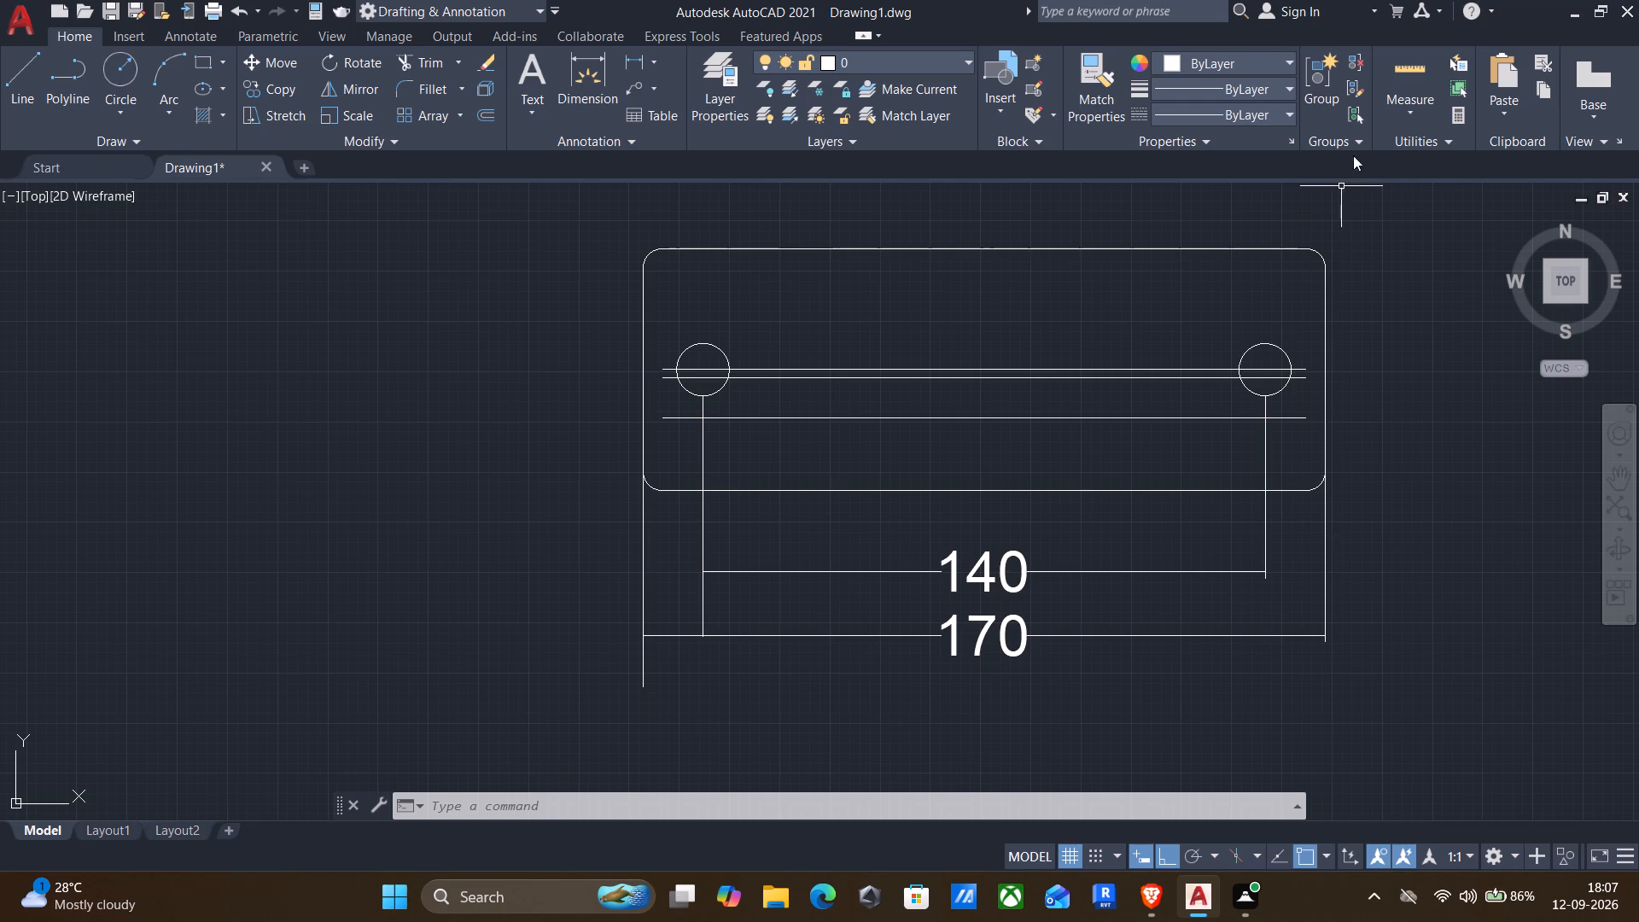
click(1409, 77)
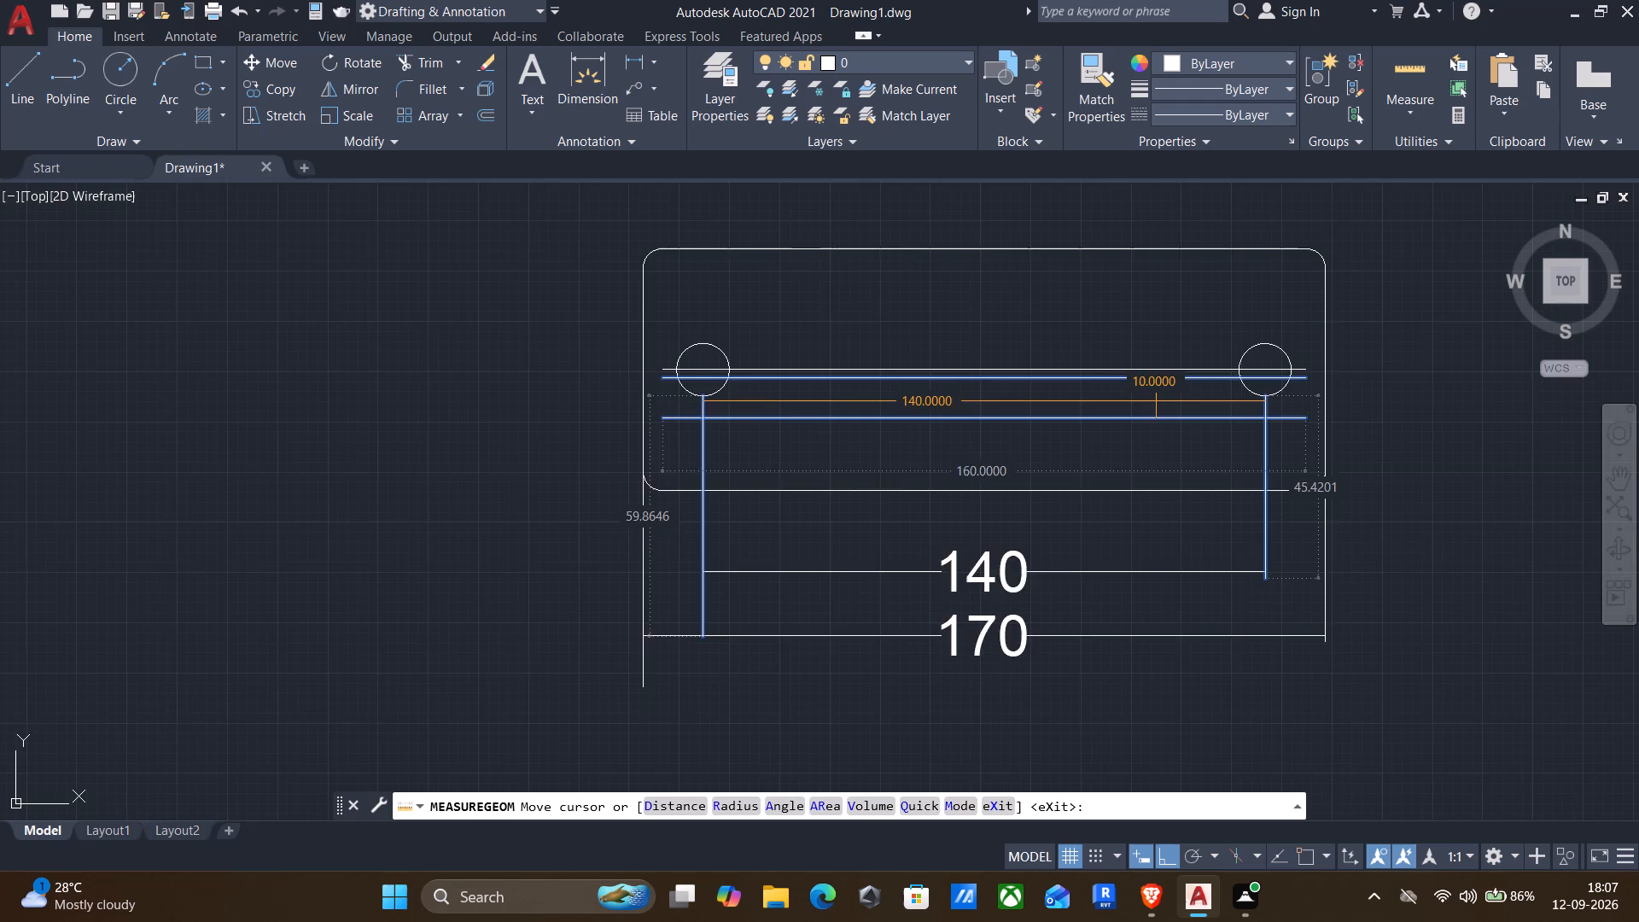
scroll(1158, 400, up, 1)
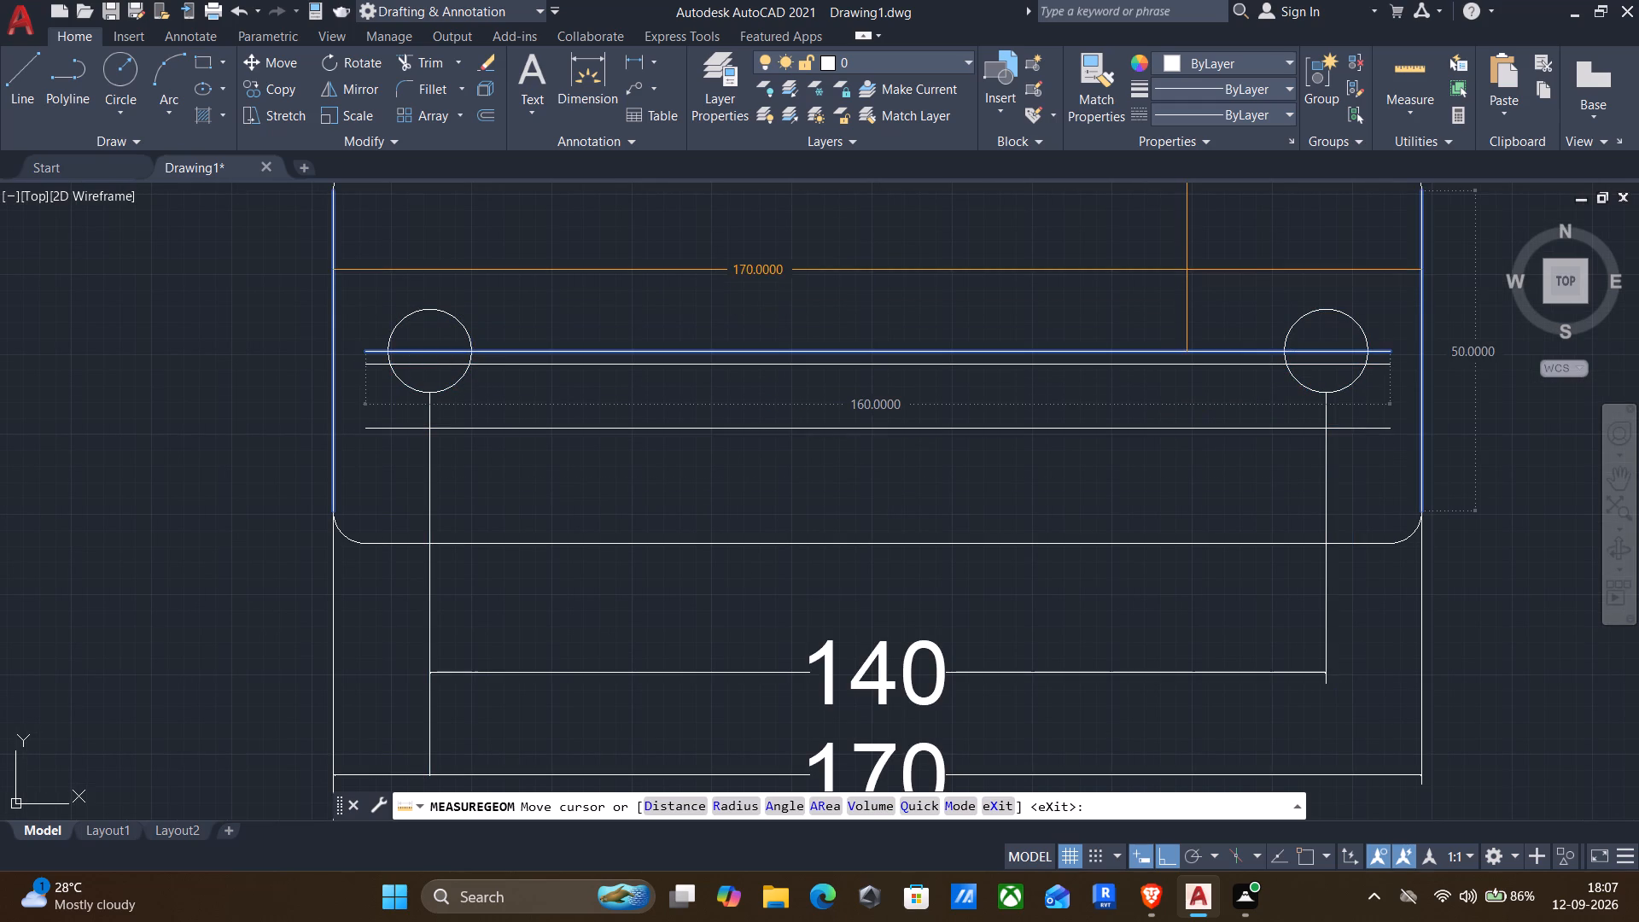
middle_drag(1143, 338, 1136, 351)
middle_drag(1133, 358, 1122, 379)
scroll(1117, 385, down, 1)
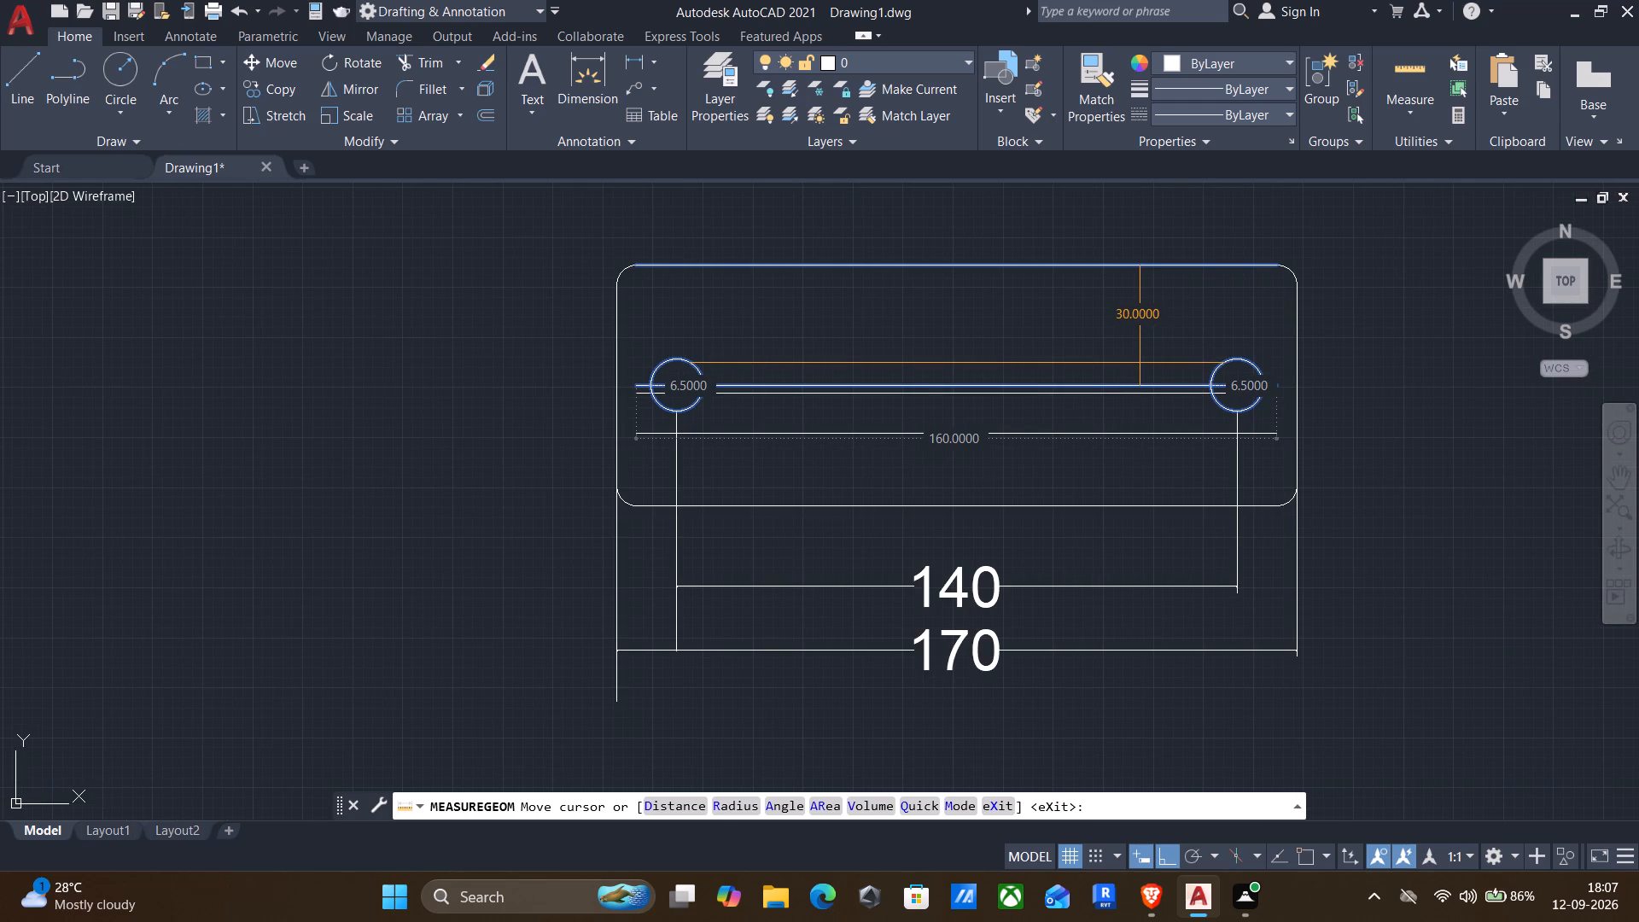
key(Escape)
Offset the horizontal line through the hole centres upward by 20.
key(o)
key(Return)
scroll(1138, 377, up, 1)
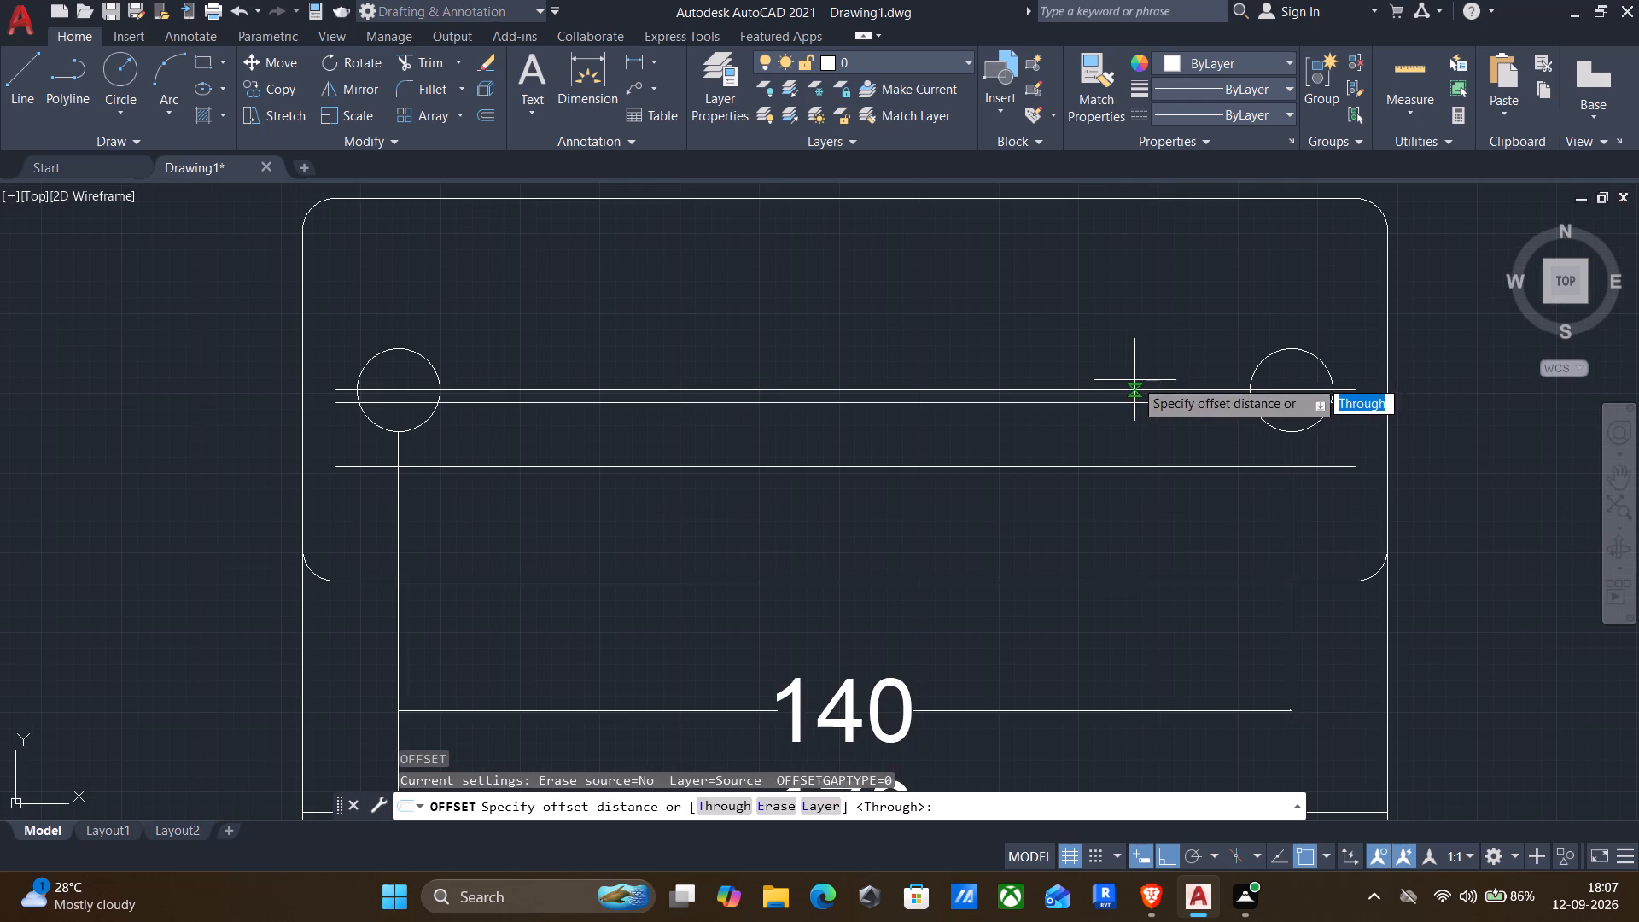
click(1134, 379)
click(1130, 354)
drag(1121, 392, 1122, 380)
text(20)
key(Return)
scroll(1108, 274, down, 1)
middle_drag(1093, 289, 1073, 359)
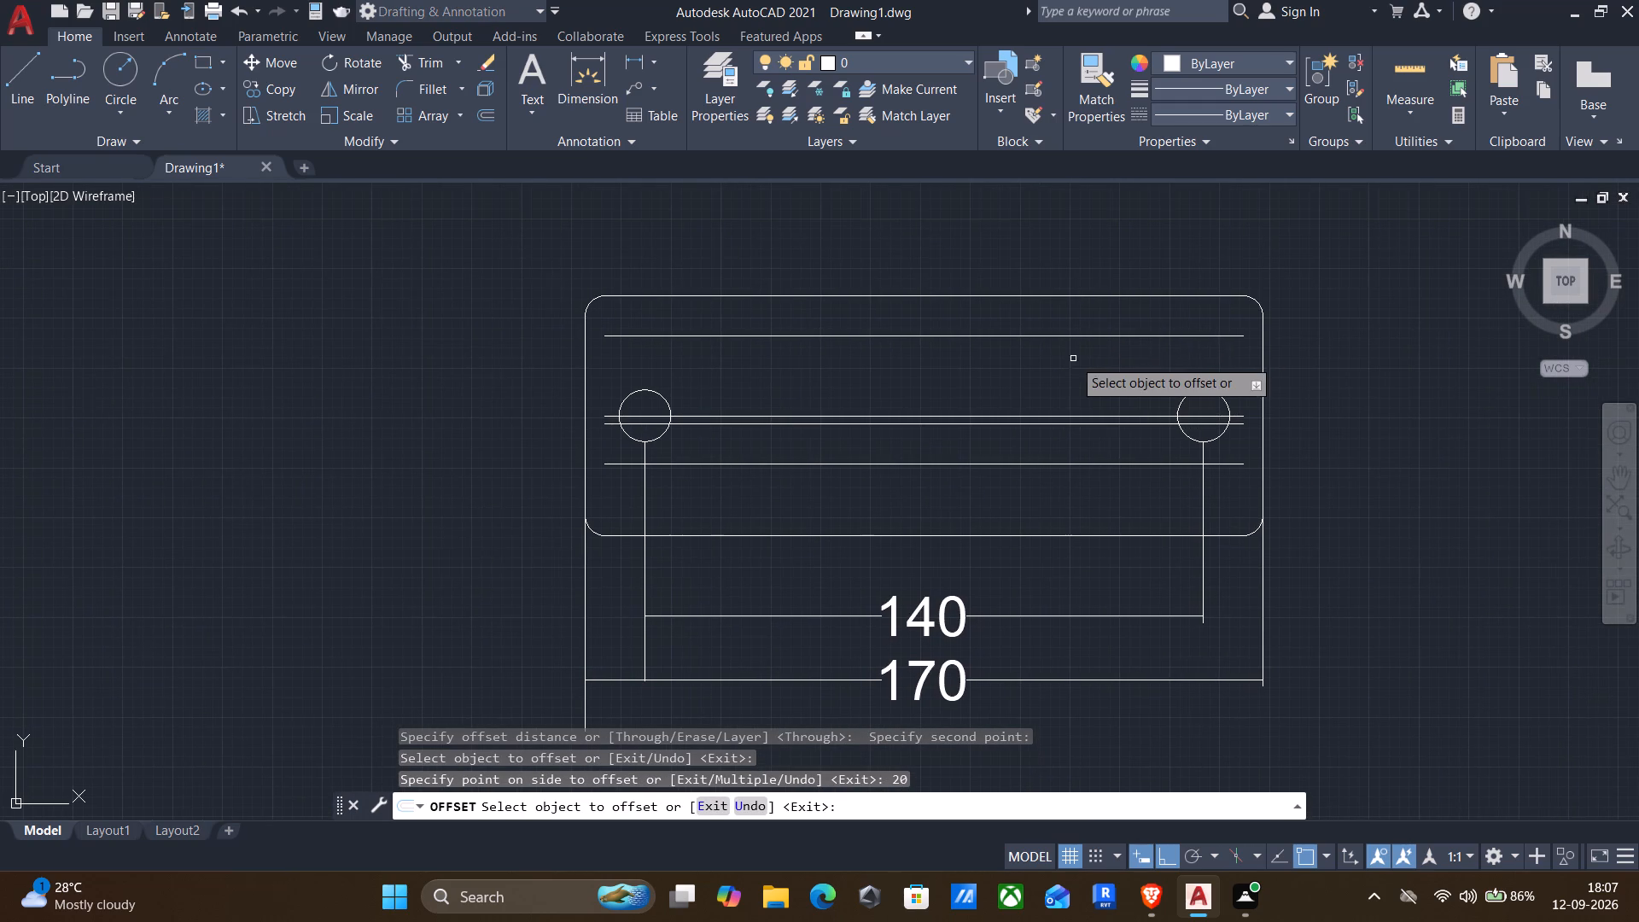
key(Escape)
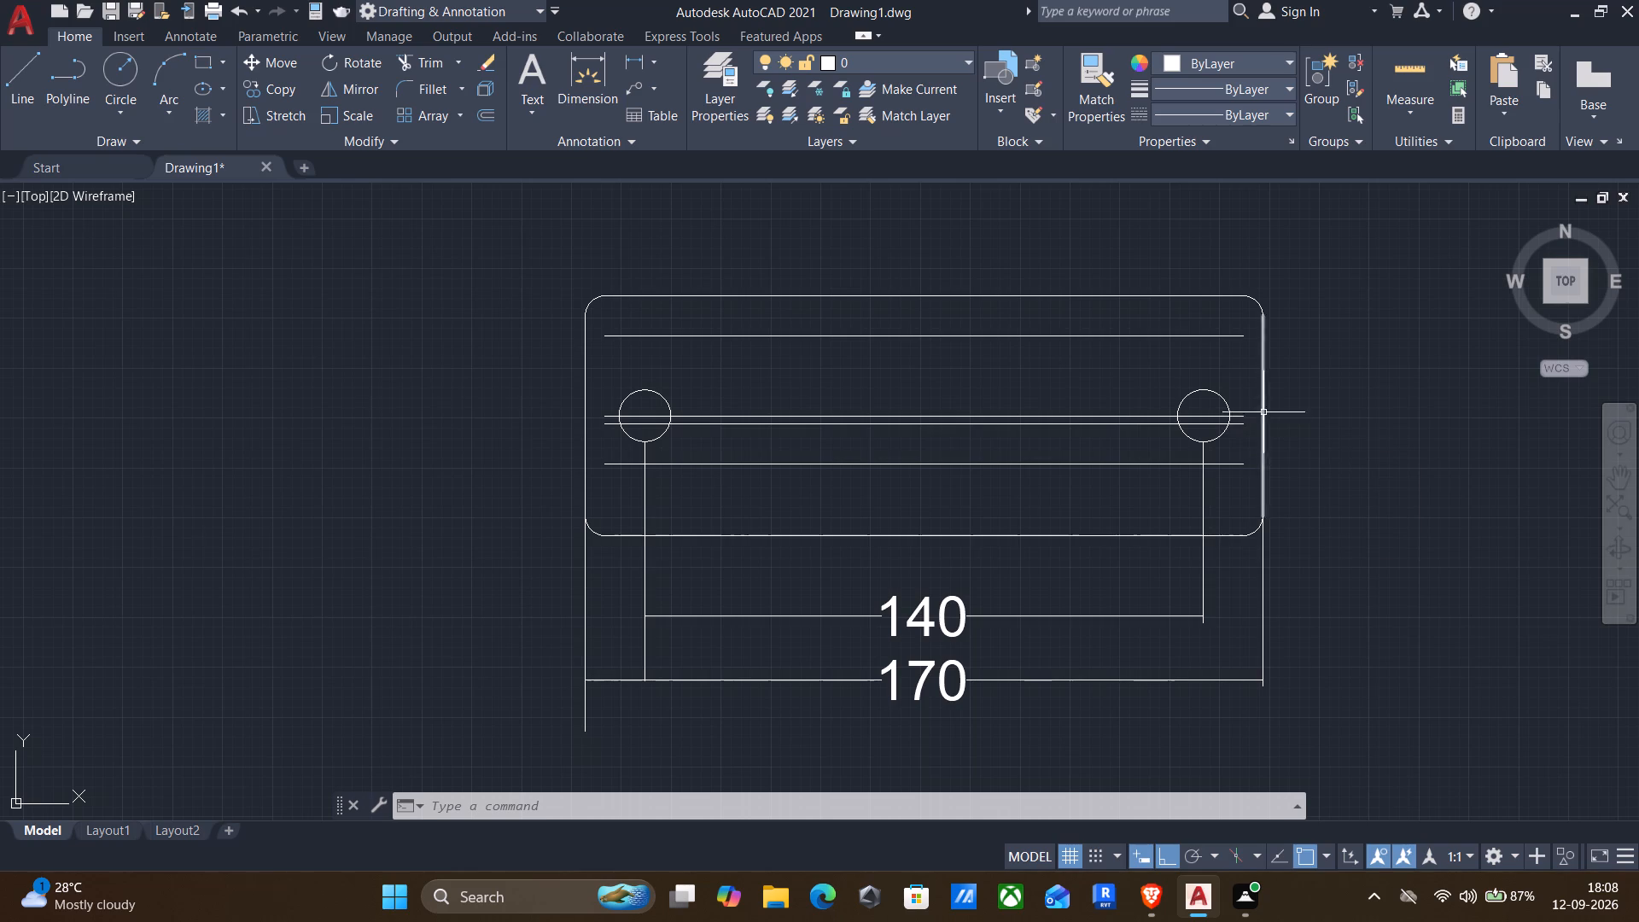
Draw a vertical line from the midpoint of the plate's right edge upward, well past the top edge.
middle_drag(1268, 411, 1200, 591)
key(l)
key(Return)
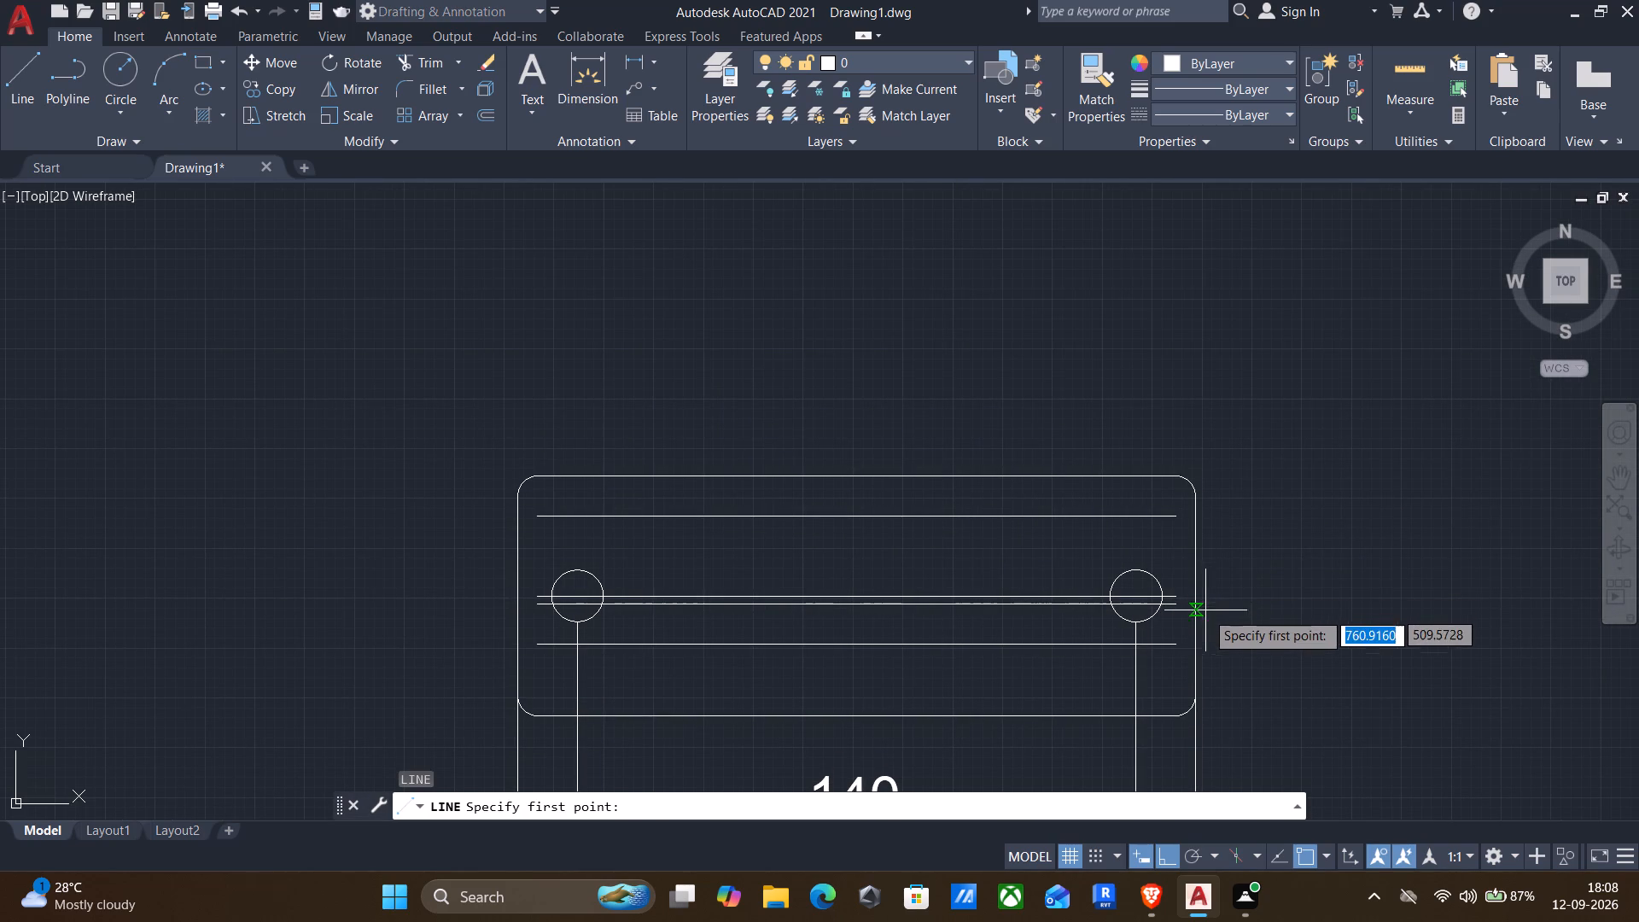
click(1193, 595)
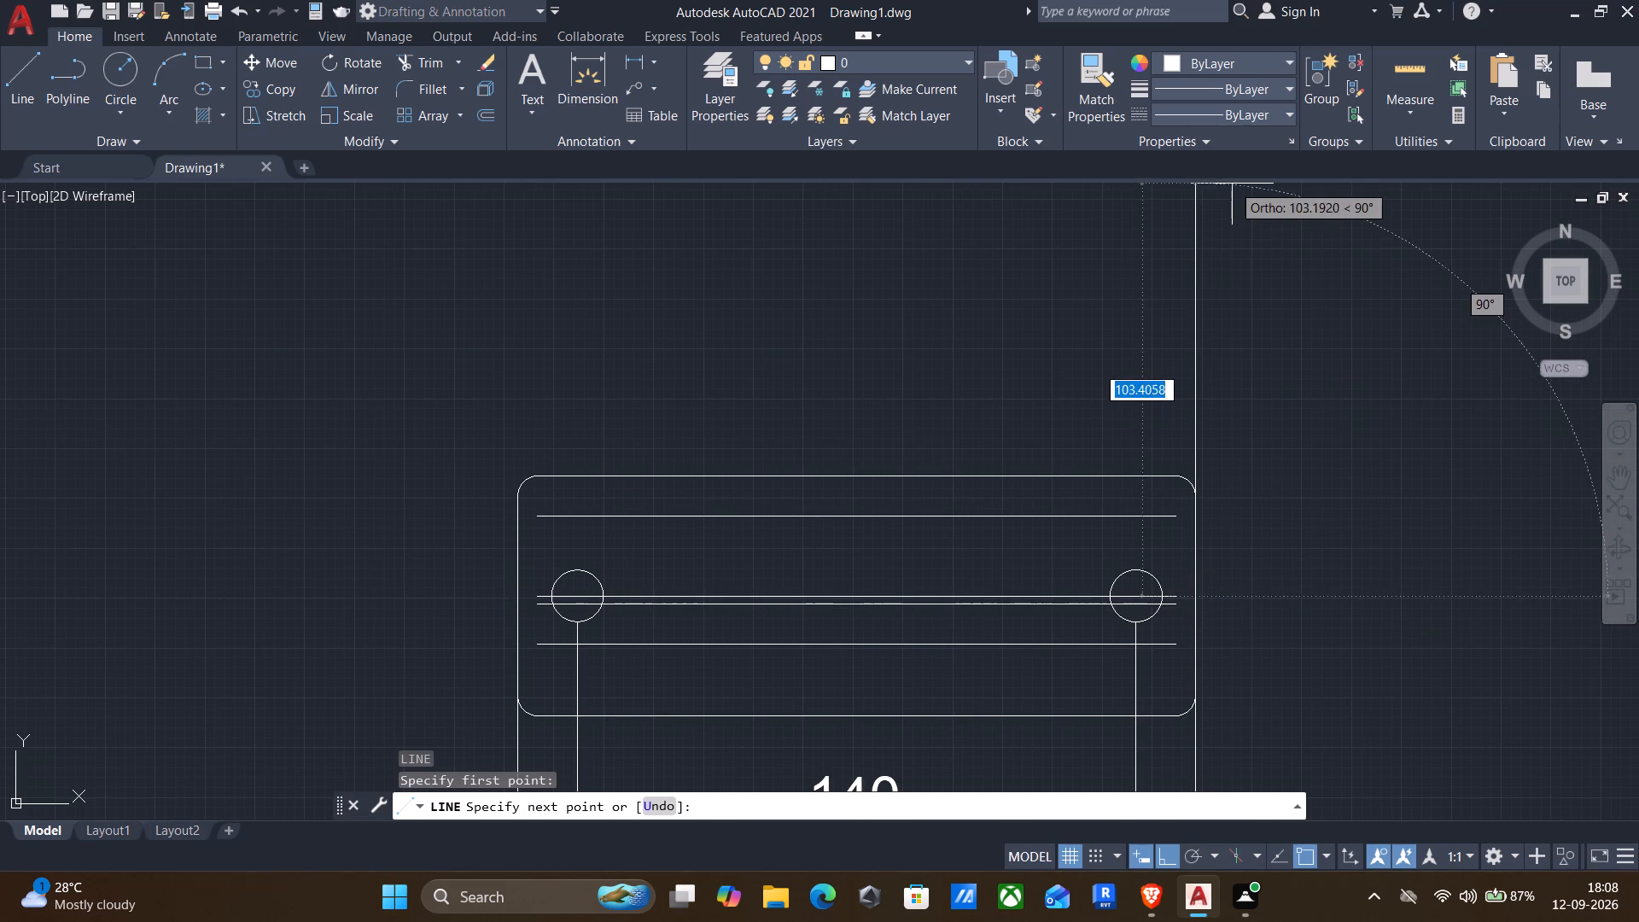
click(1232, 261)
key(Return)
Offset the new vertical line at the plate's right edge by 70 to the left.
key(o)
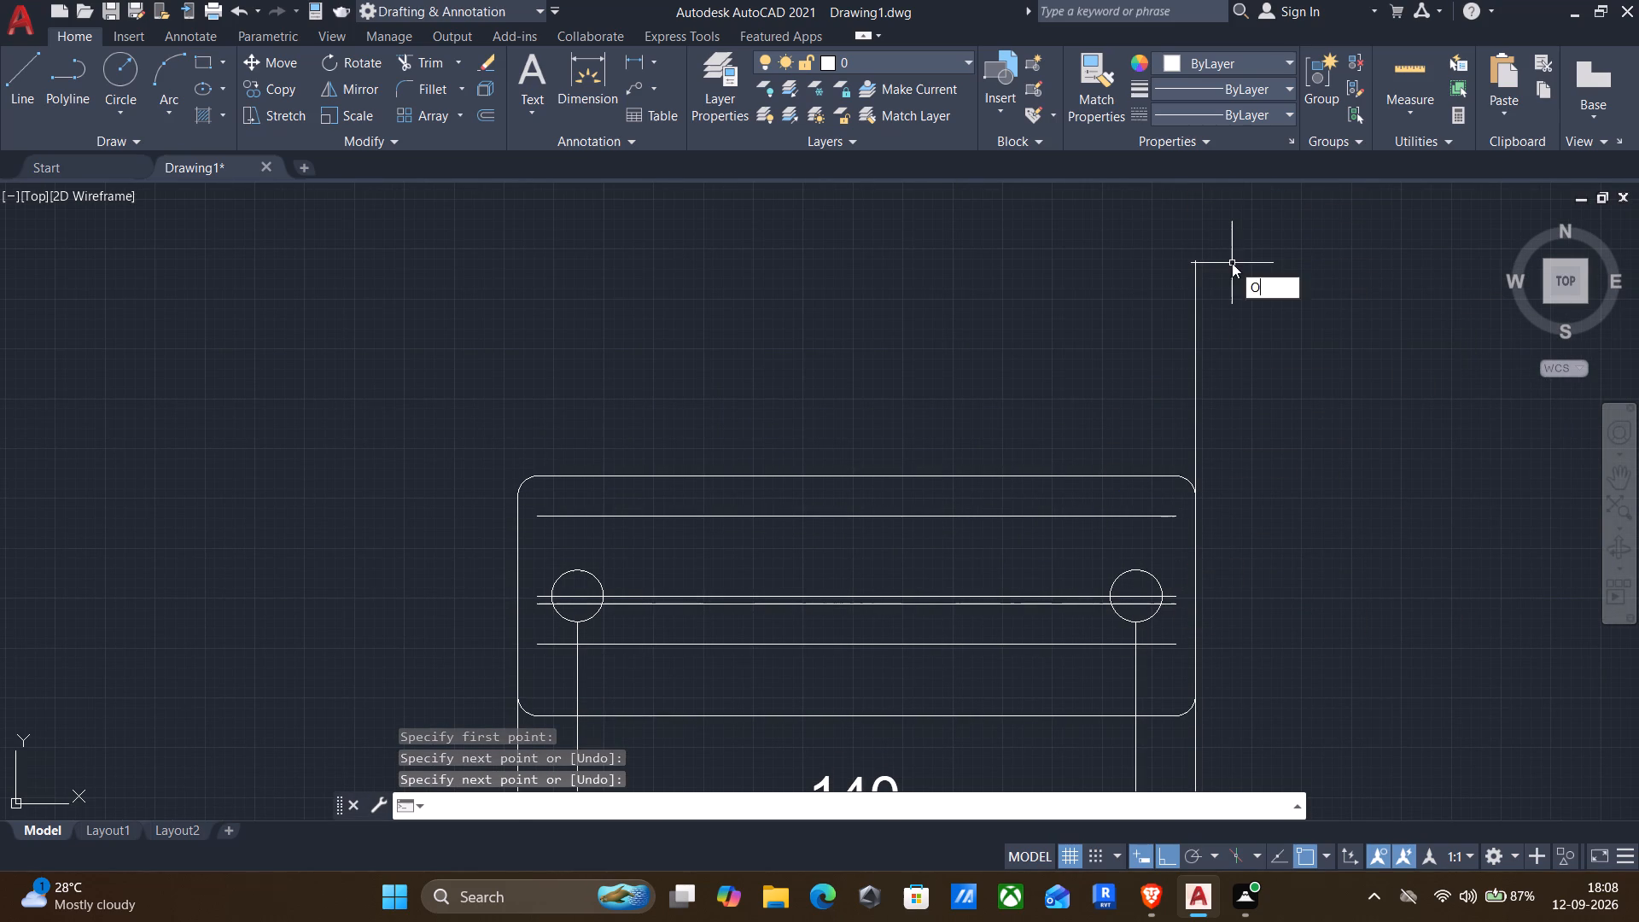
key(Return)
click(1214, 358)
drag(1116, 446, 1130, 430)
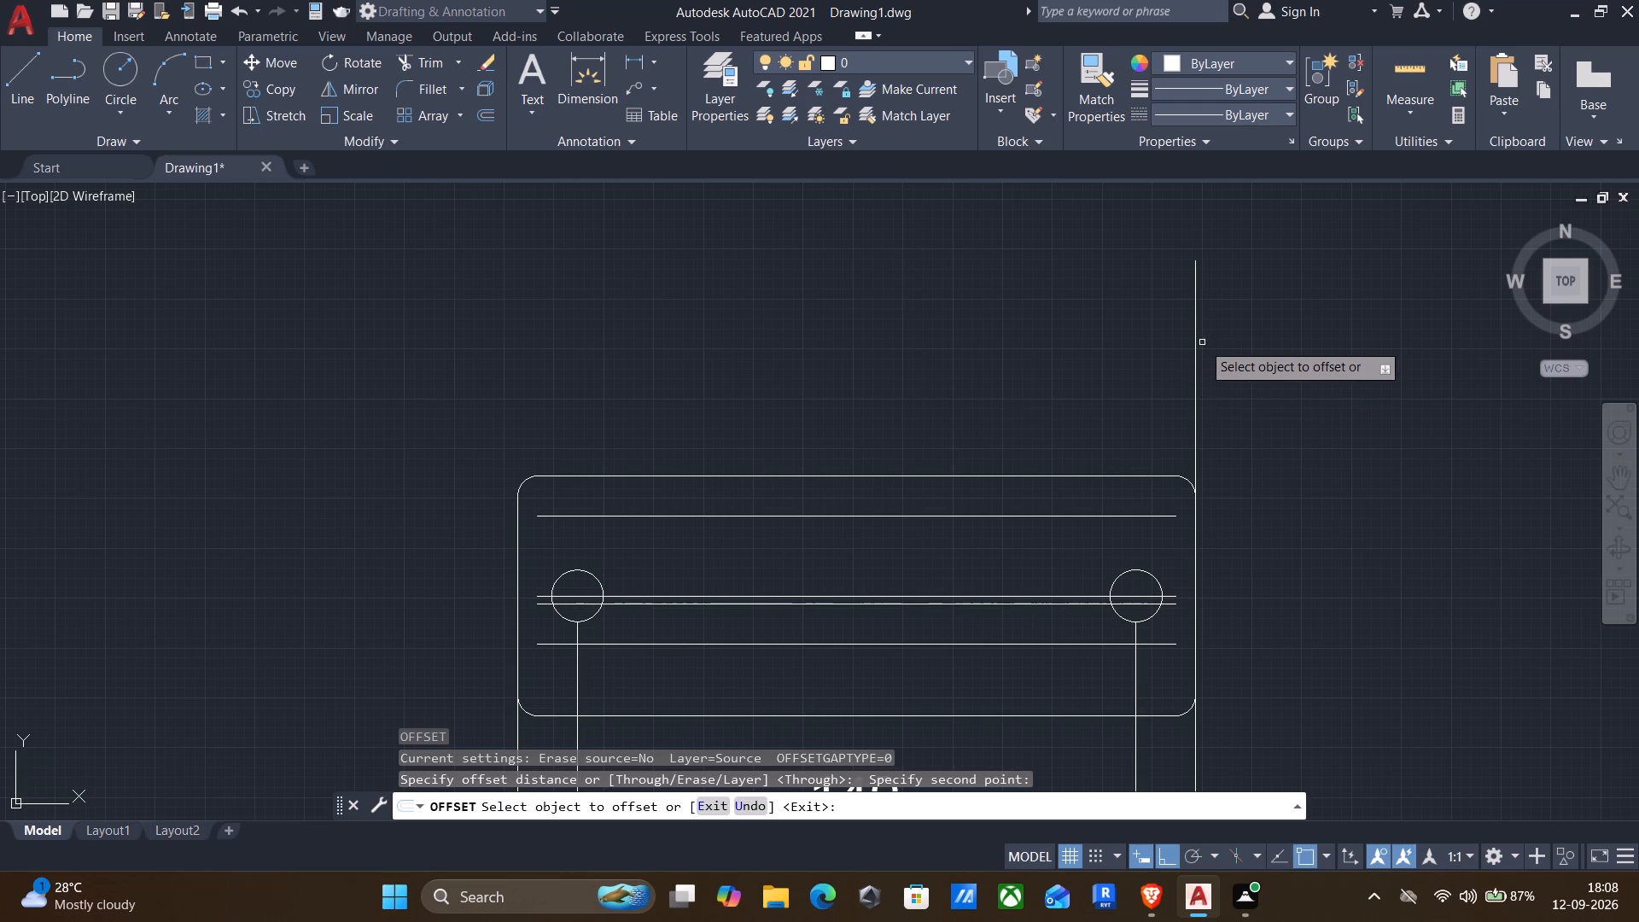
click(1193, 357)
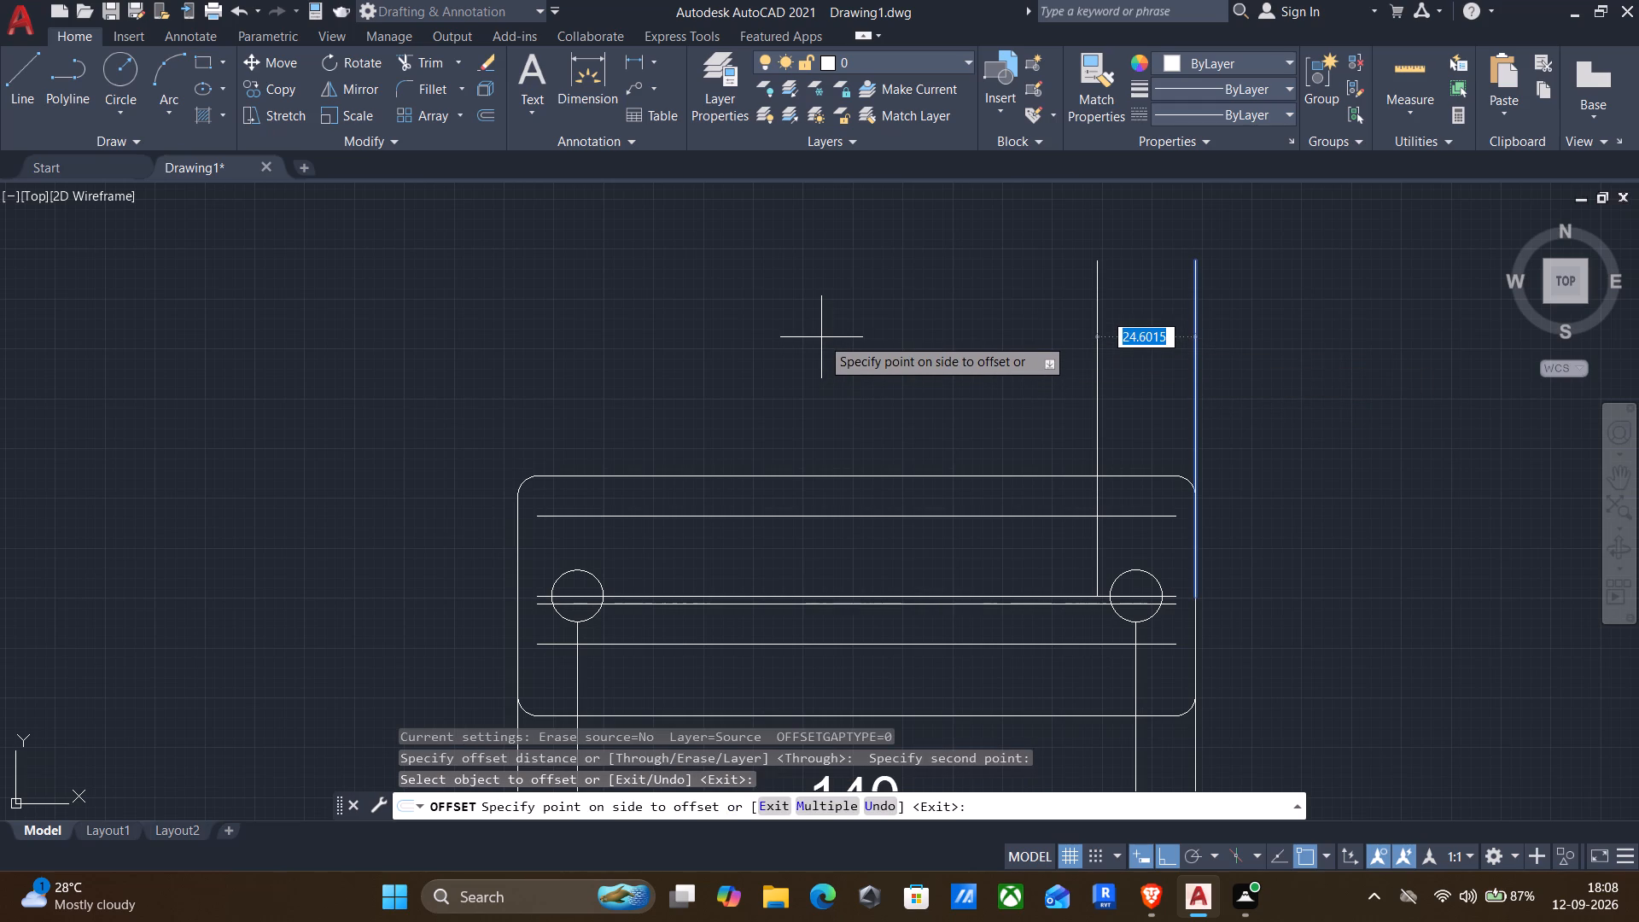
key(7)
key(0)
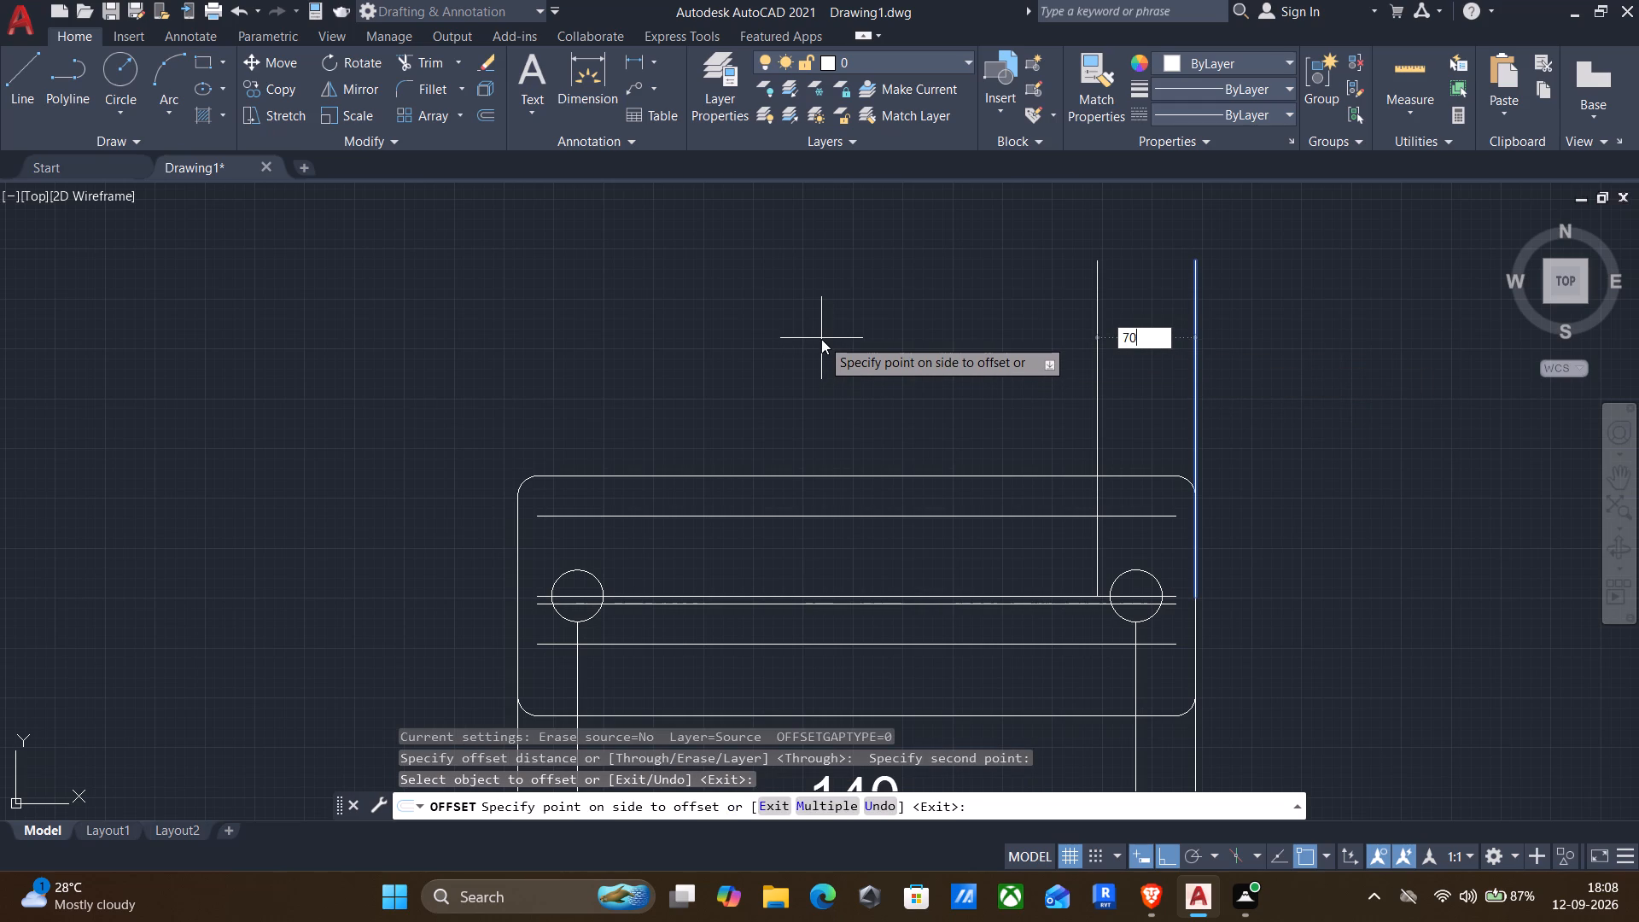
key(Return)
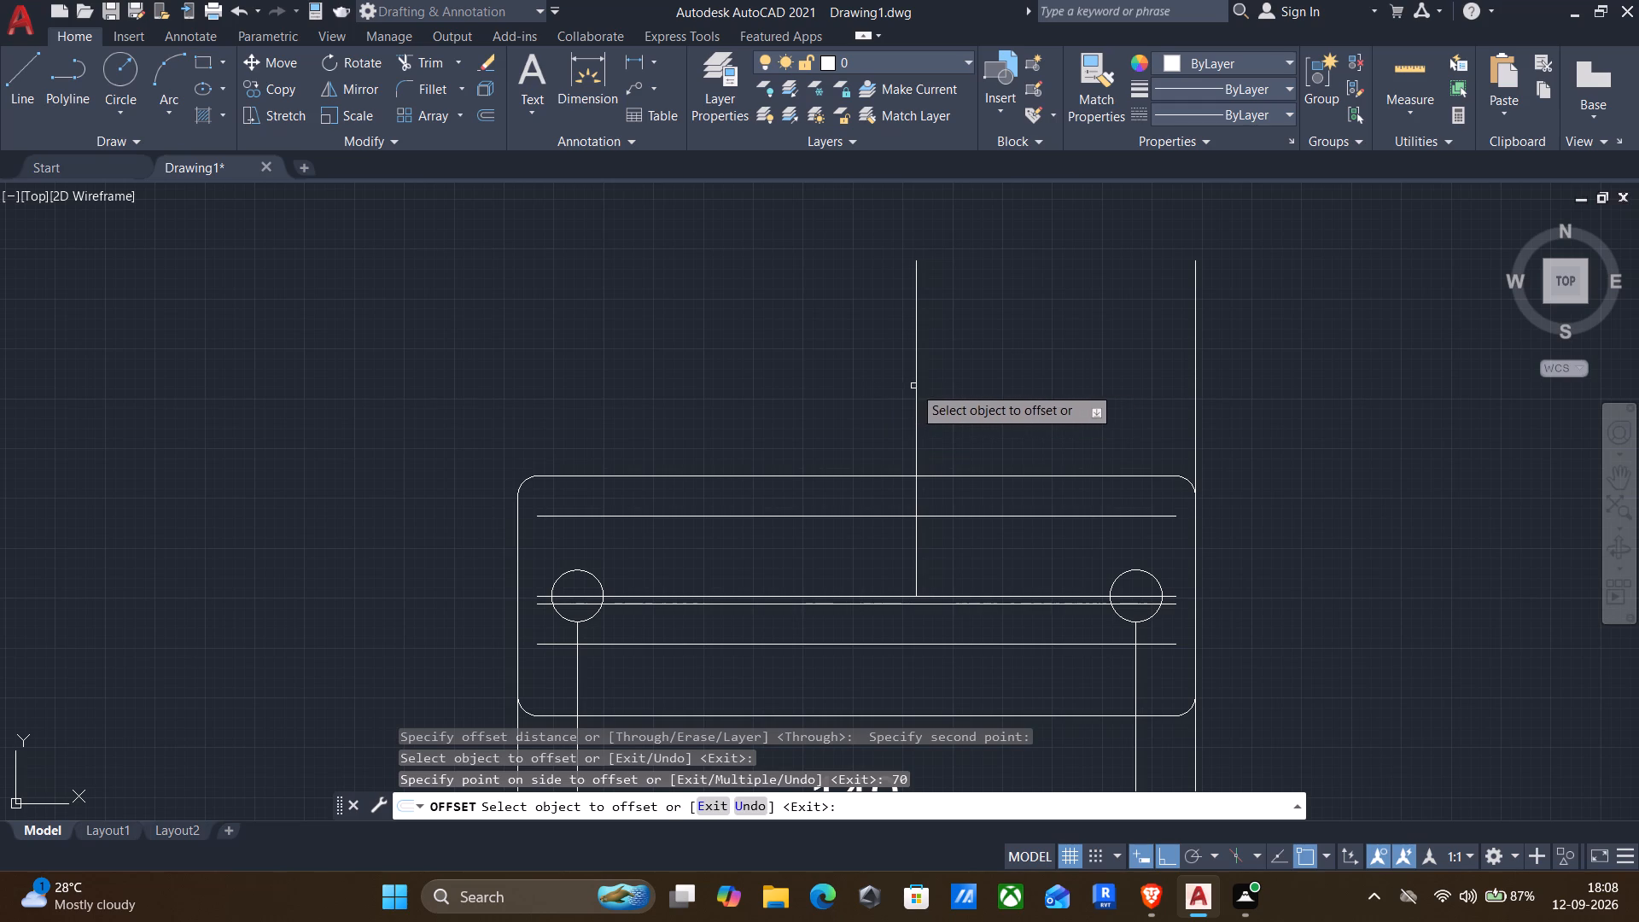
Offset the vertical line inside the plate by 30 to its right and by 30 to its left.
click(913, 384)
key(3)
key(0)
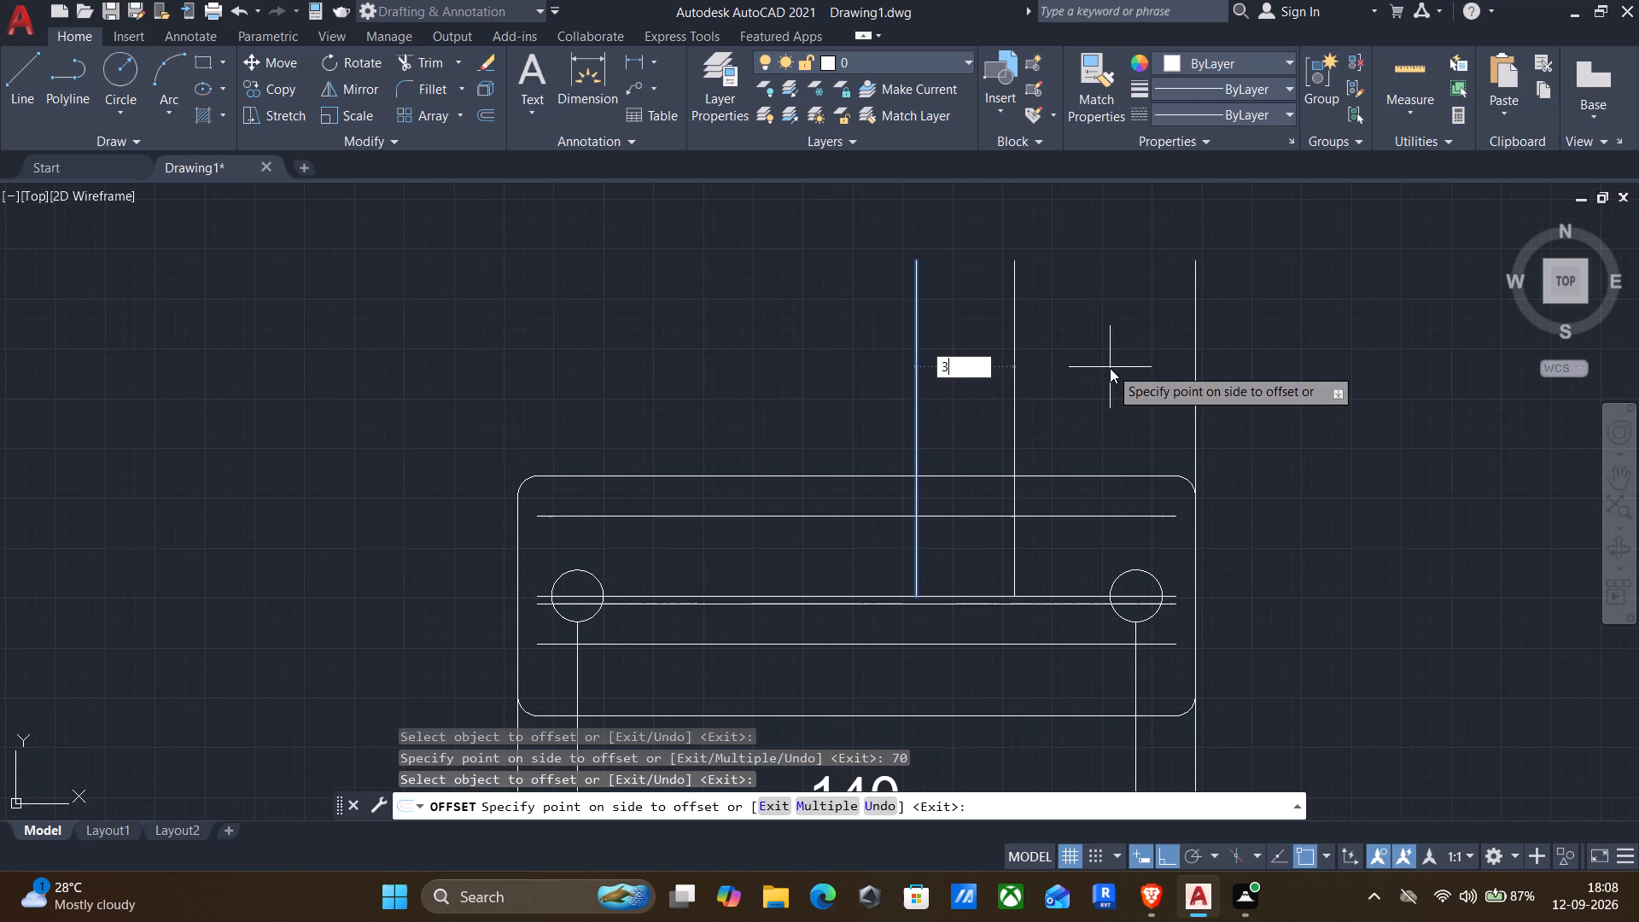
key(Return)
click(919, 405)
key(3)
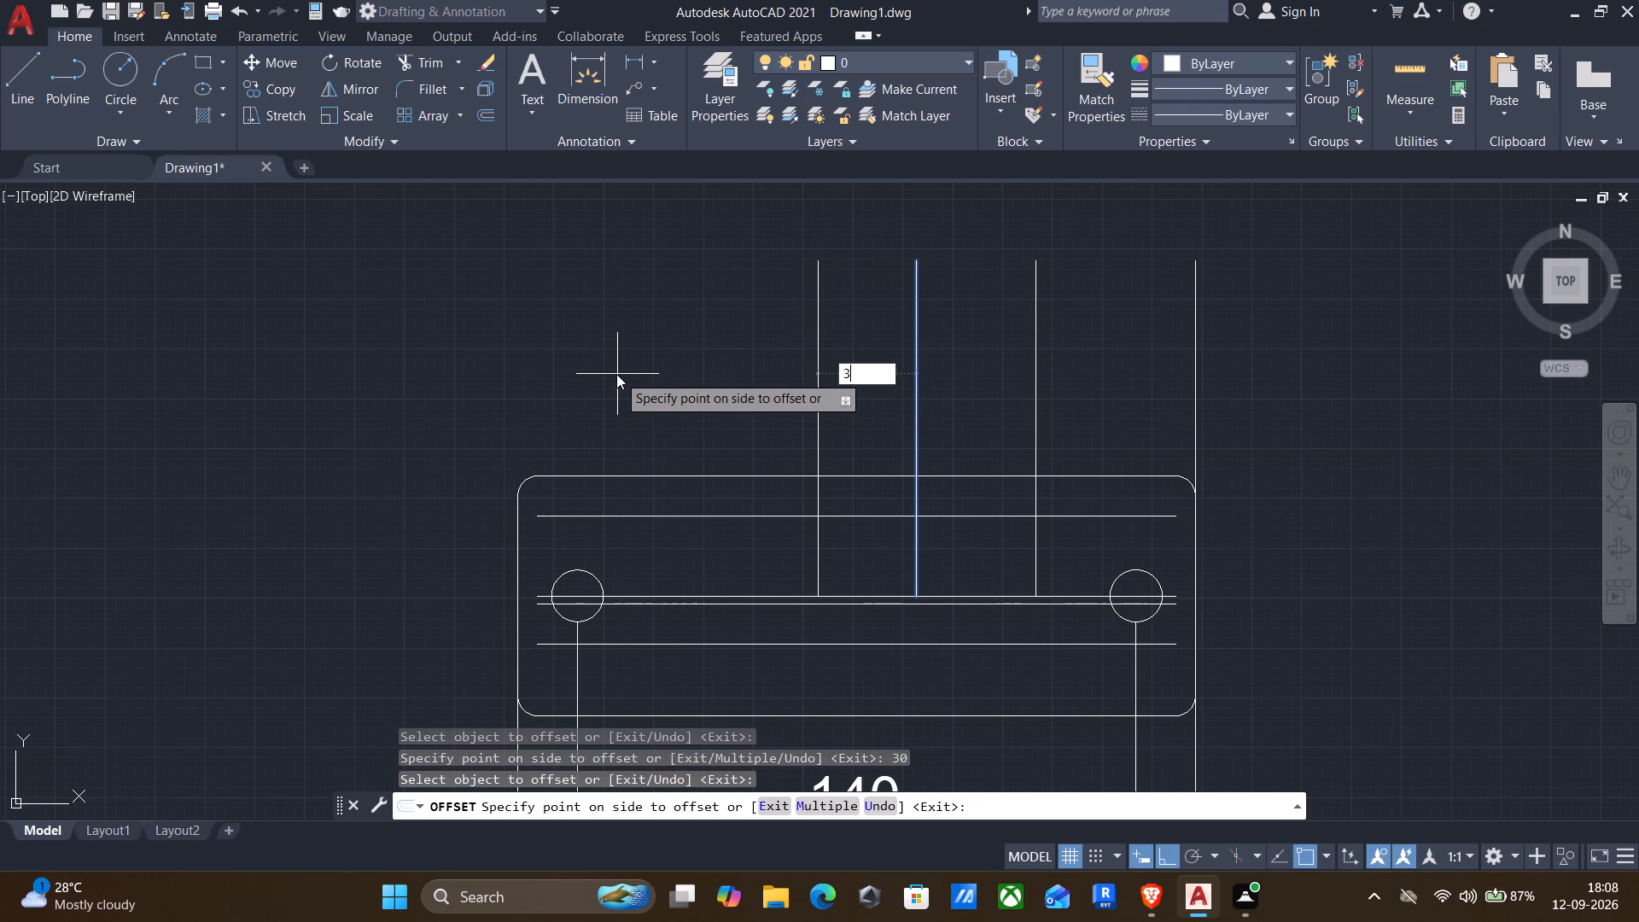
key(0)
key(Return)
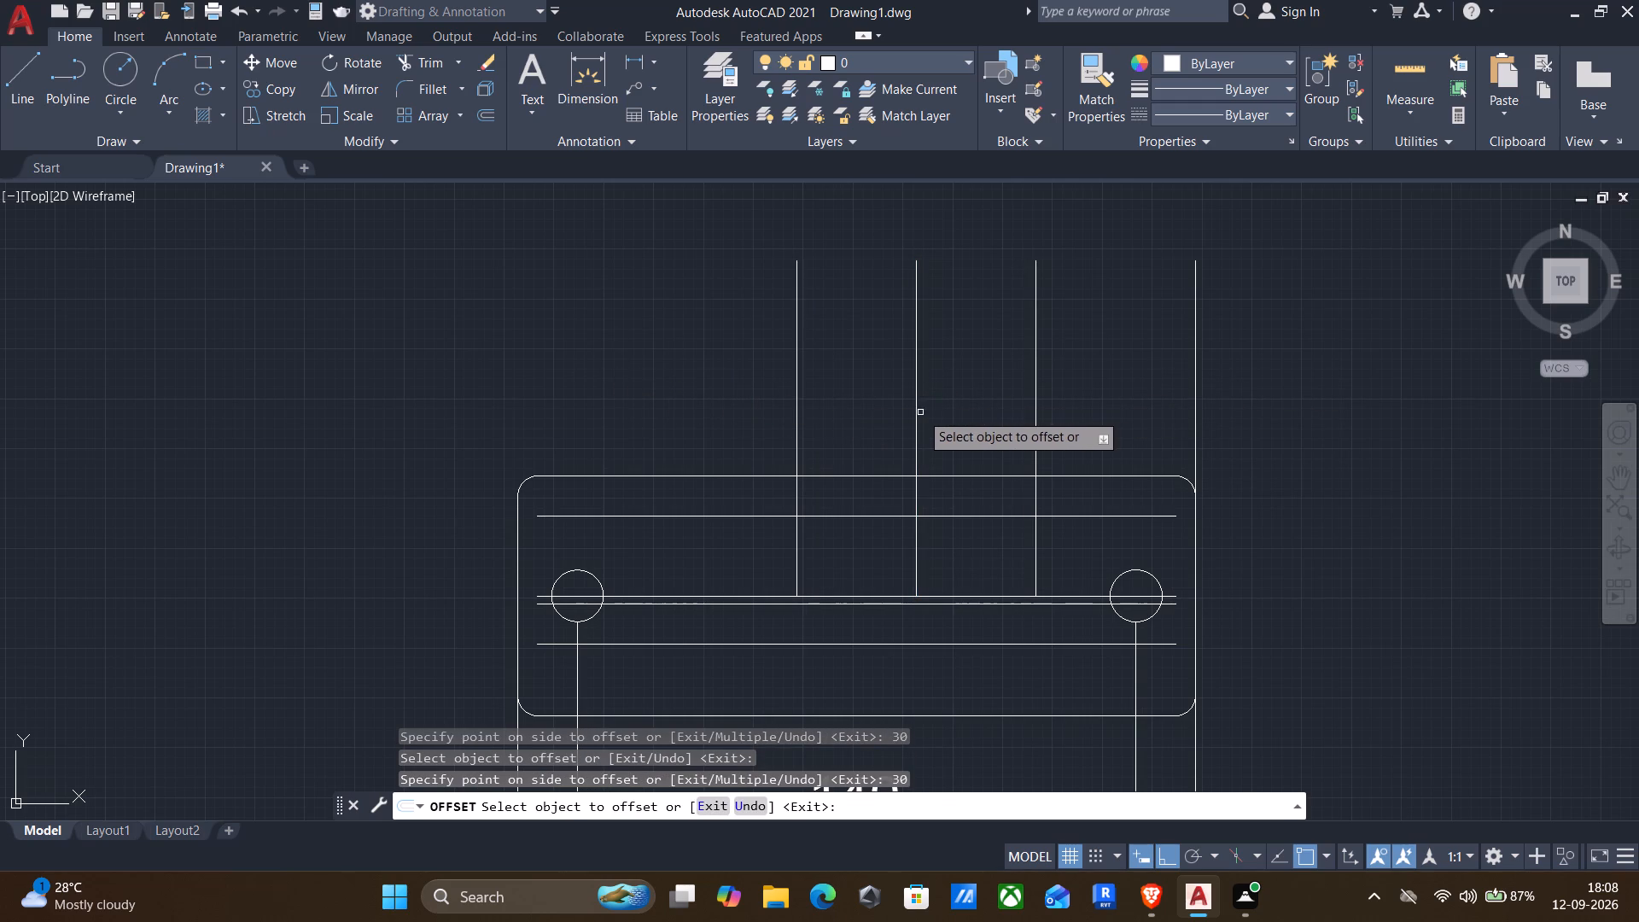
Offset the middle one of the three vertical lines inside the plate by 22 to the left.
click(918, 412)
key(2)
key(2)
key(Return)
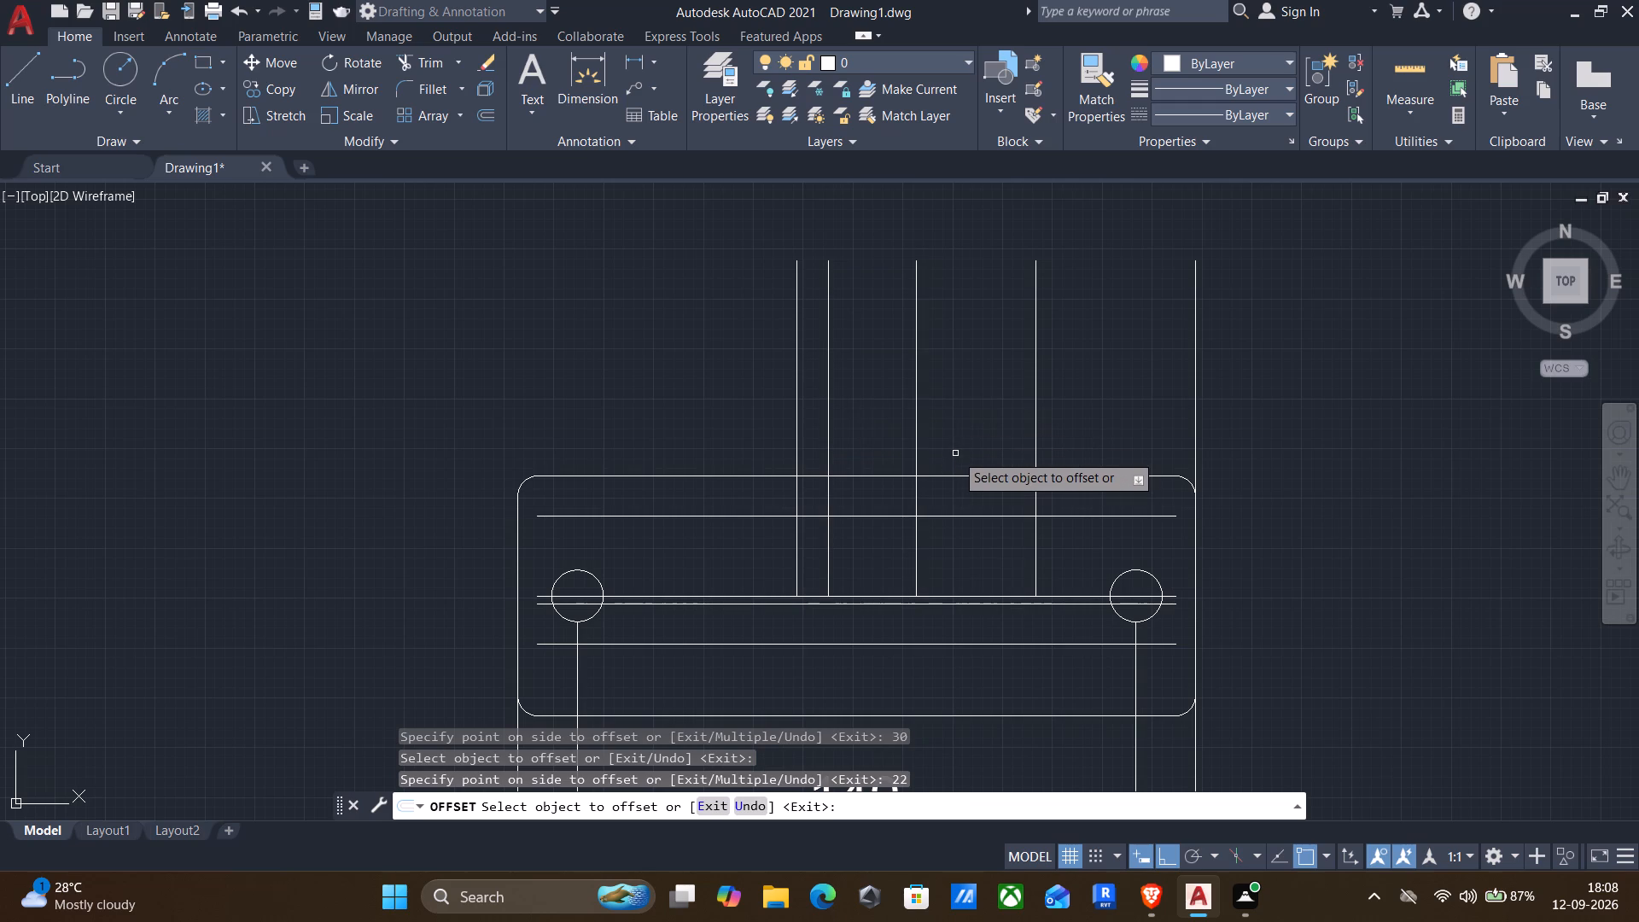
scroll(955, 457, down, 1)
middle_drag(954, 483, 957, 423)
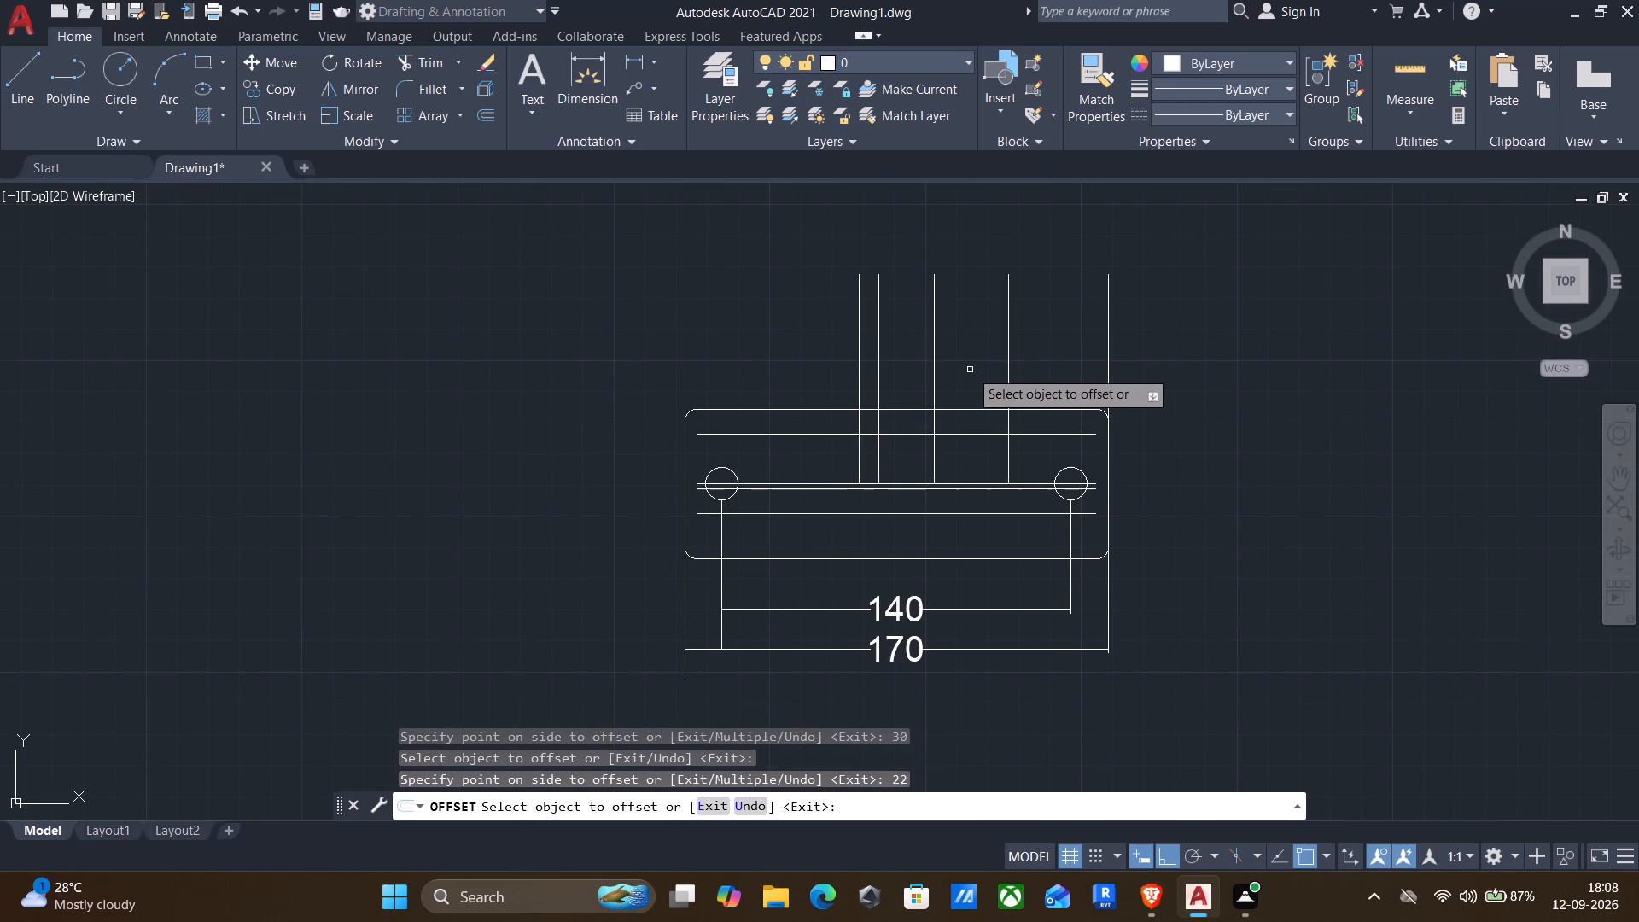
middle_drag(971, 375, 898, 437)
middle_drag(912, 435, 942, 386)
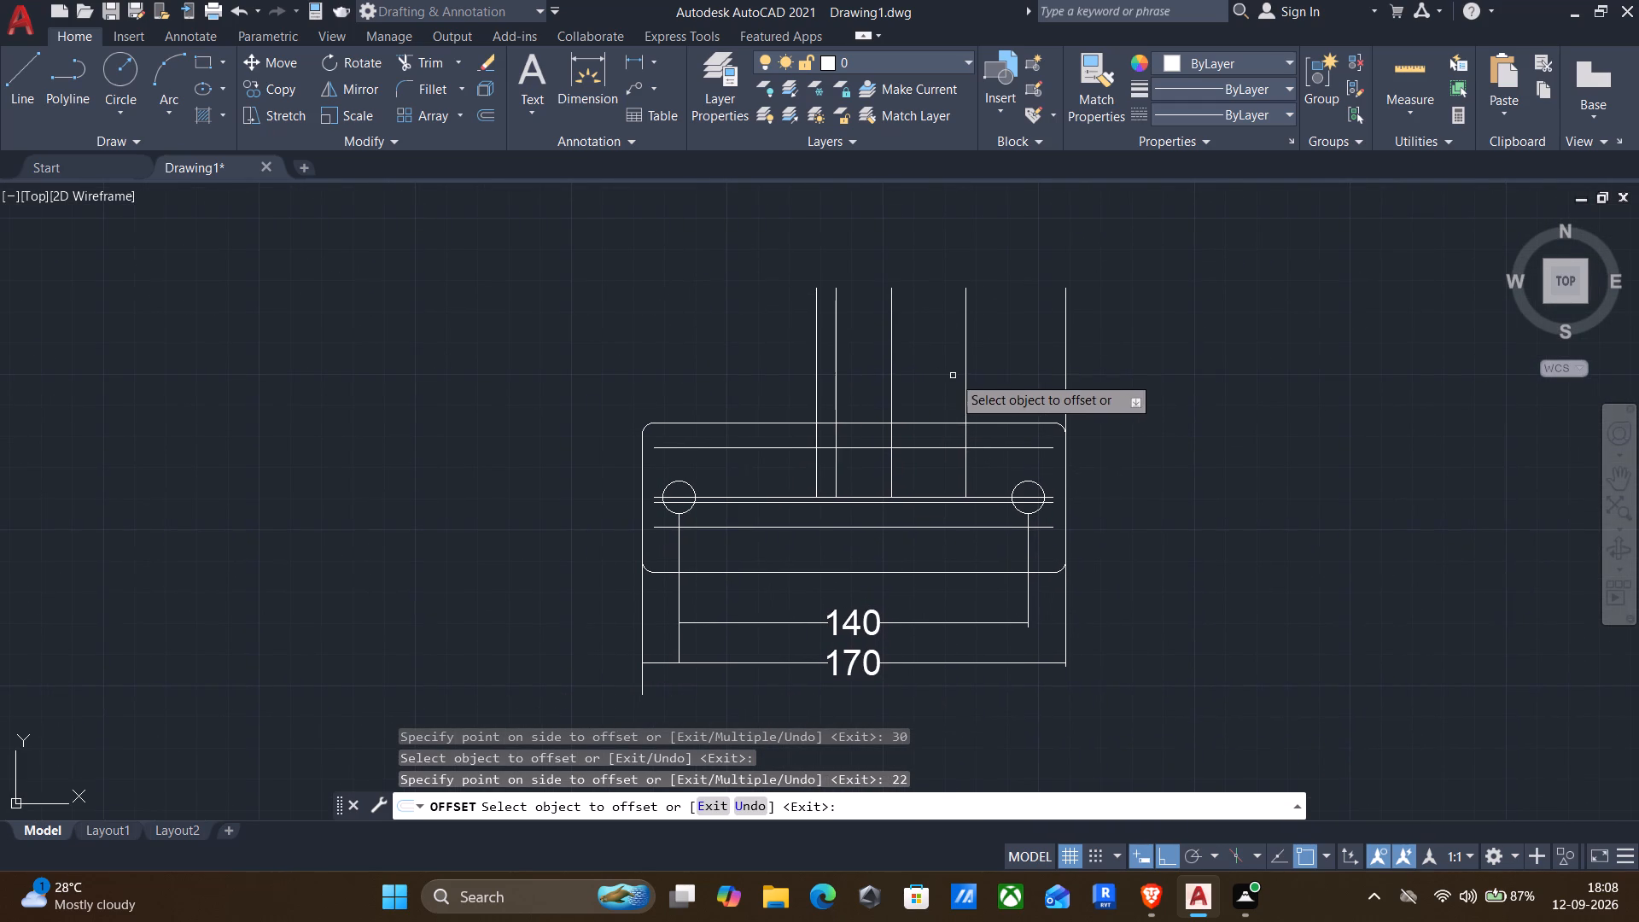
key(Escape)
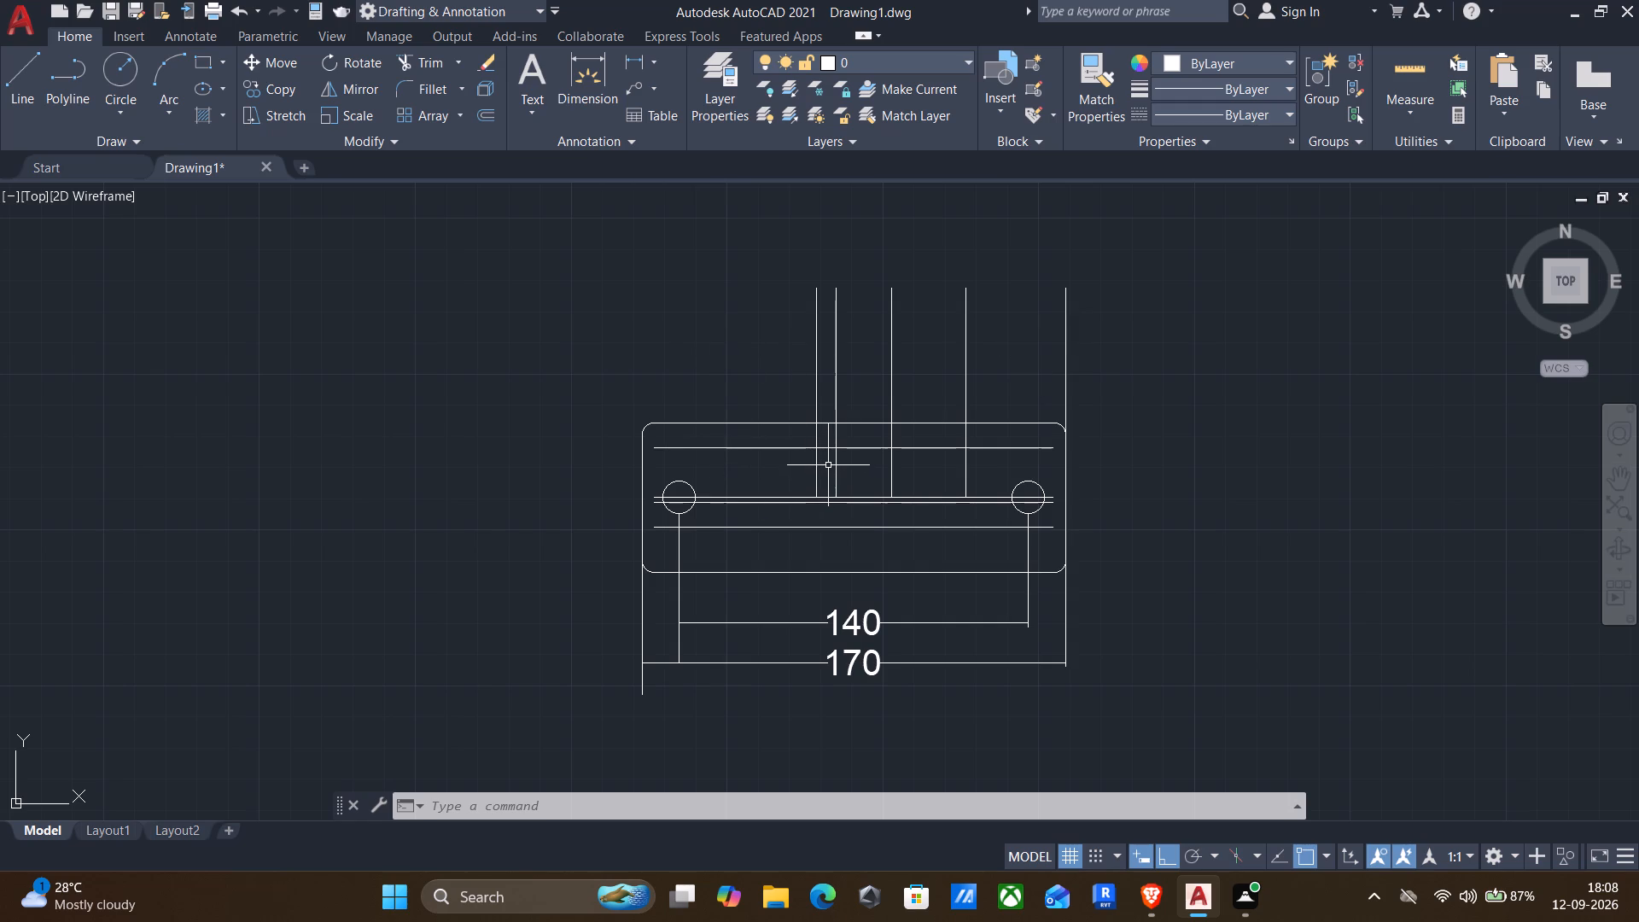
Offset the leftmost vertical construction line by 25 further to the left.
key(o)
key(Return)
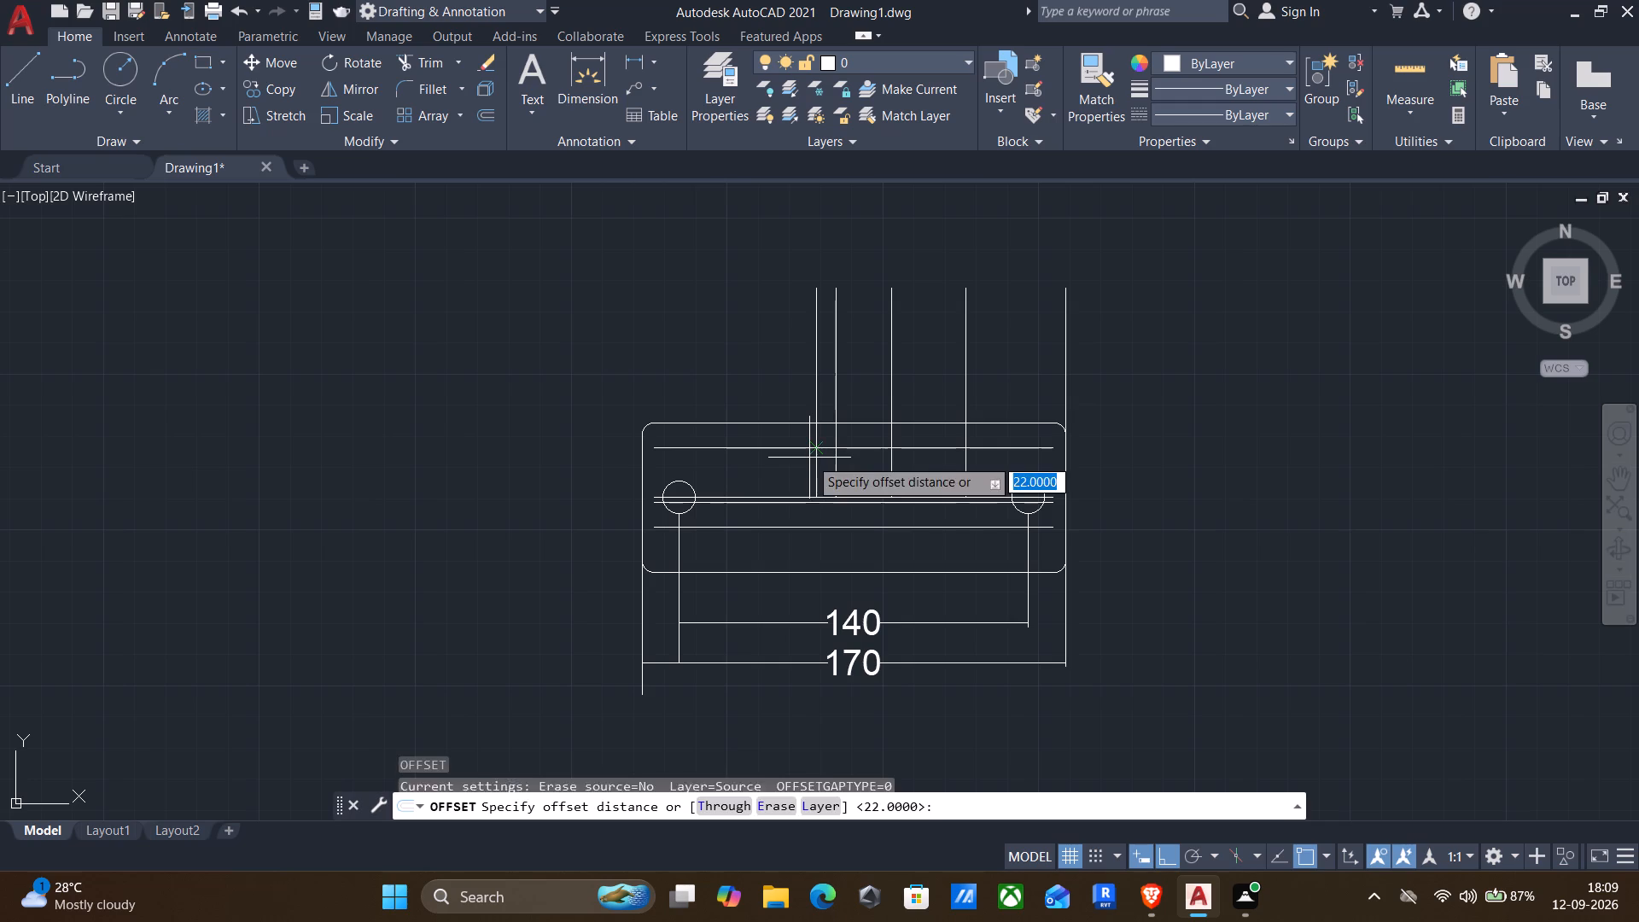
click(809, 458)
click(787, 489)
click(817, 473)
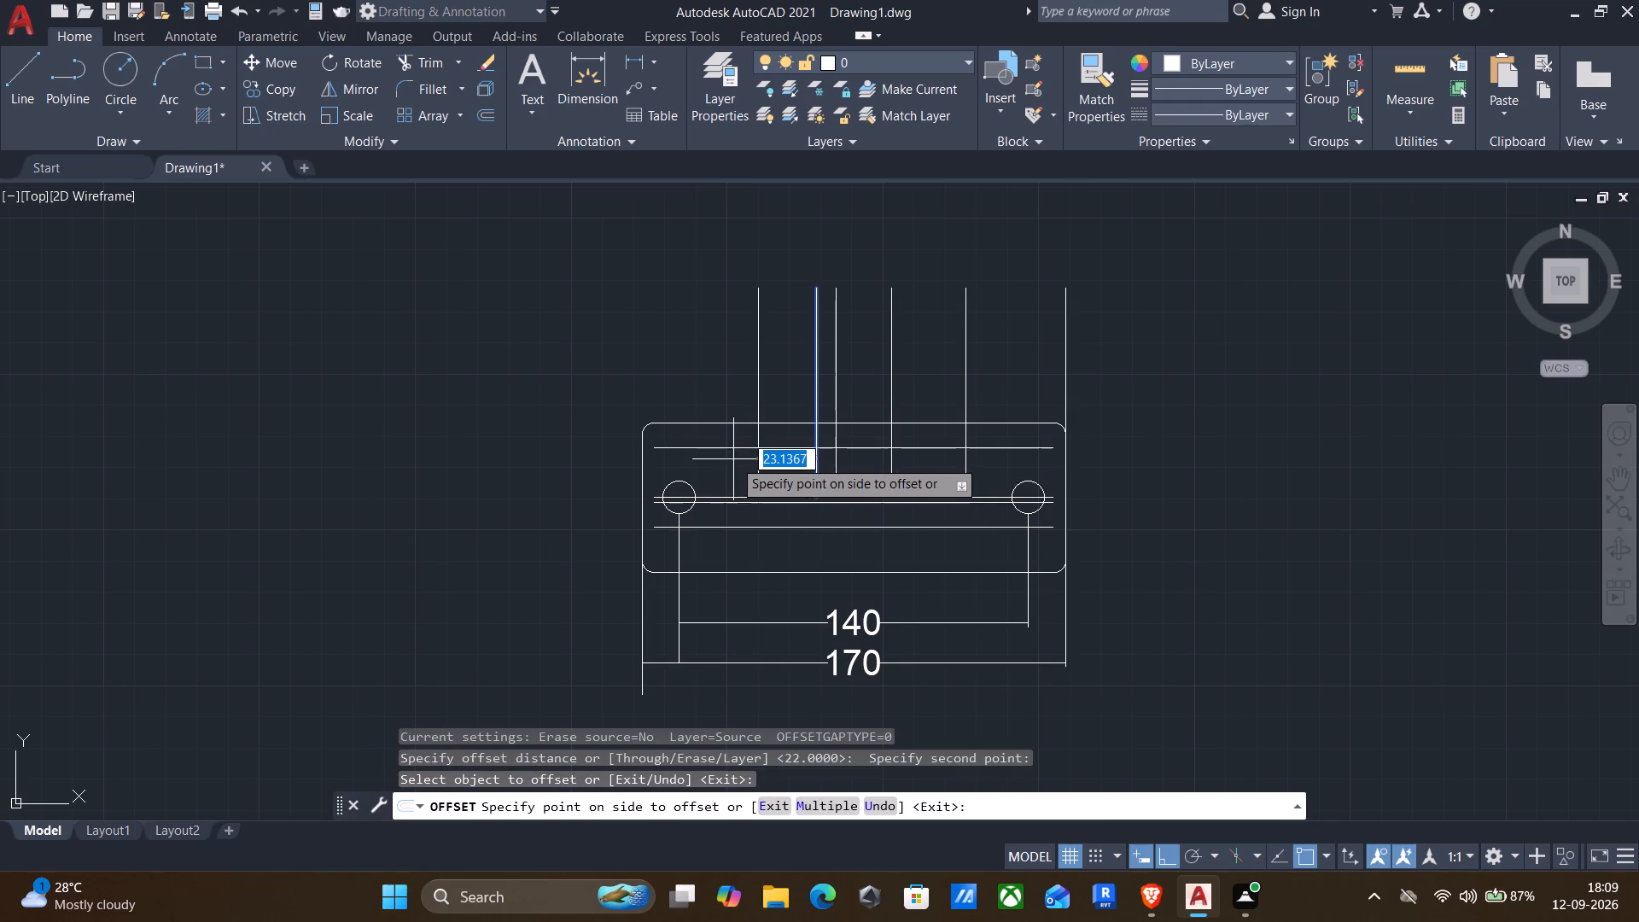
key(2)
key(5)
key(Return)
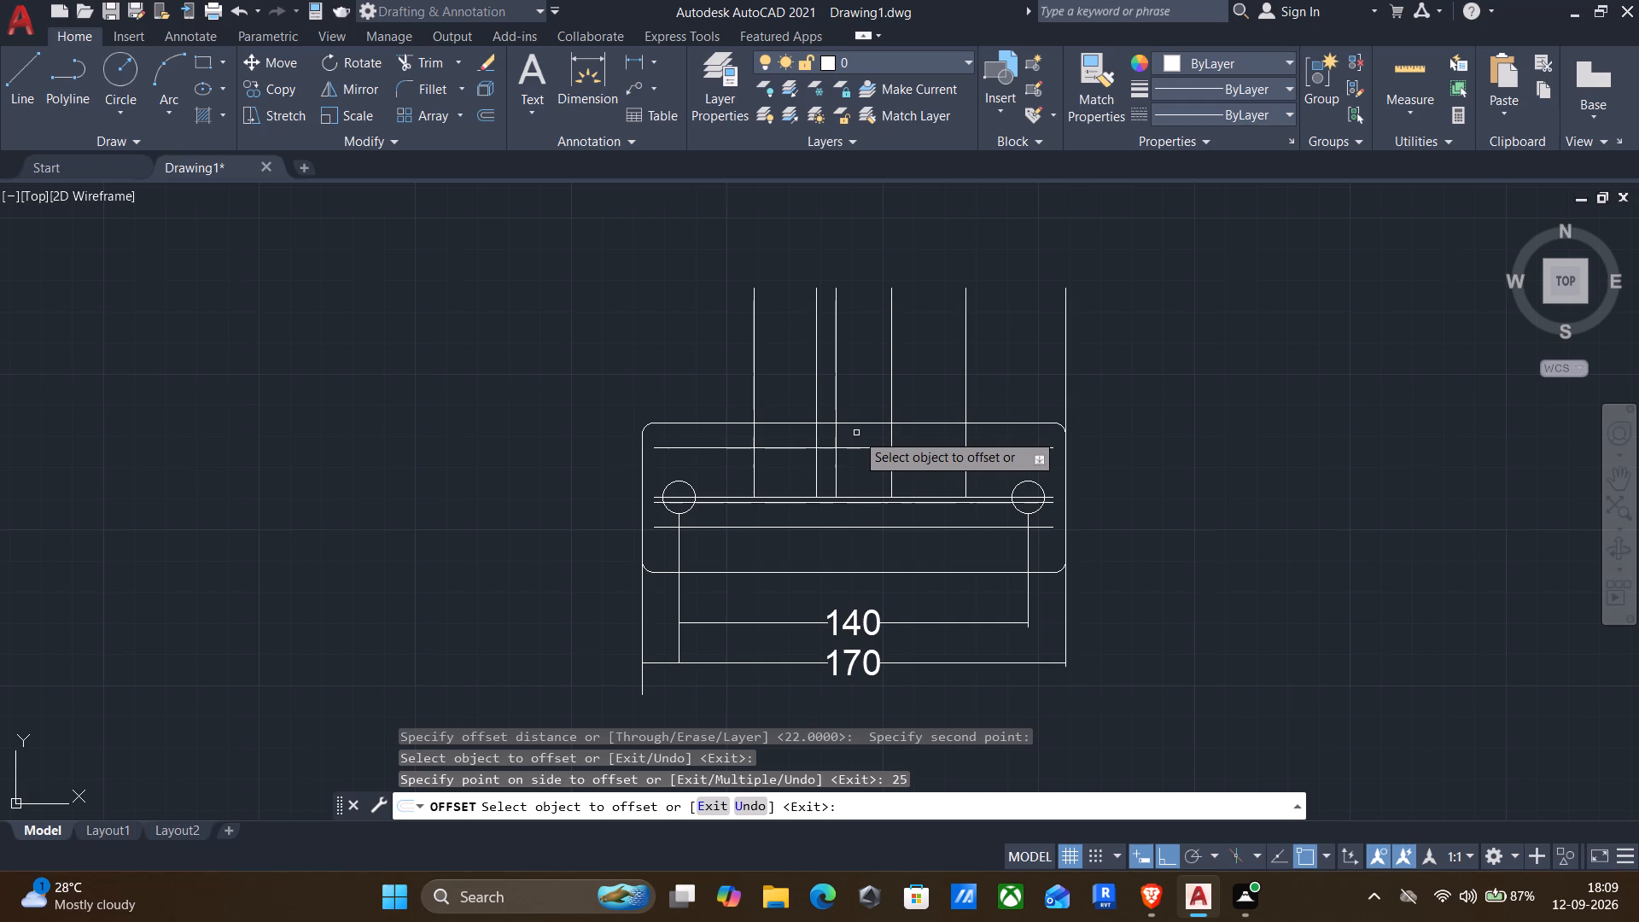
Offset the third vertical construction line from the left, the one made with the 22 offset, by 40 to the right.
click(837, 473)
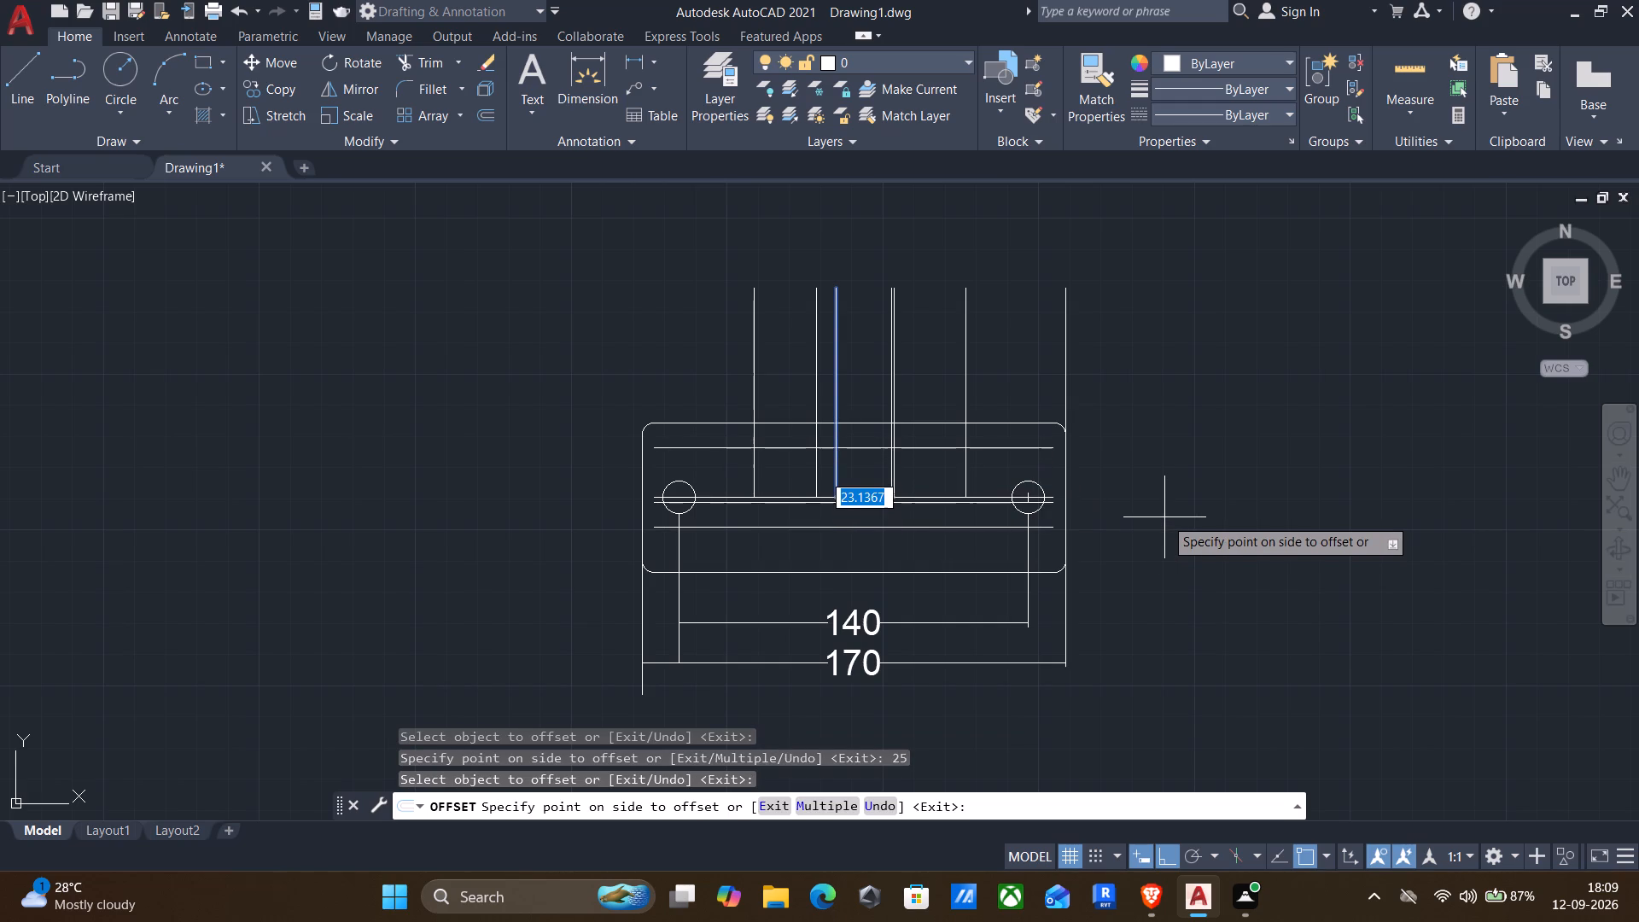
key(4)
key(0)
key(Return)
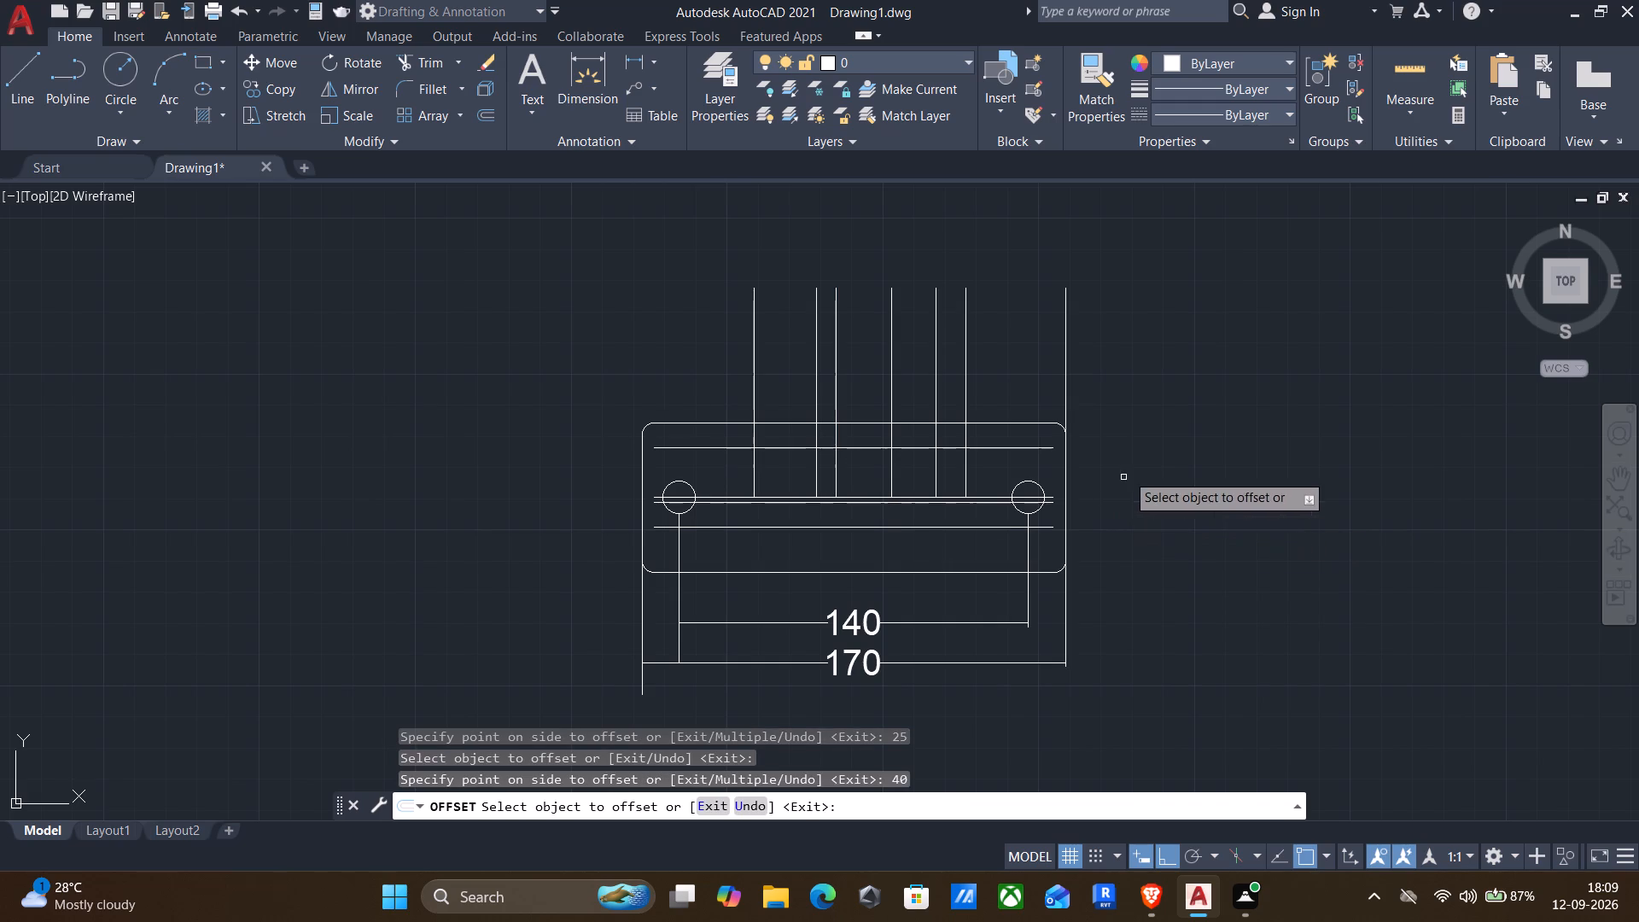
middle_drag(1152, 439, 1117, 461)
key(Escape)
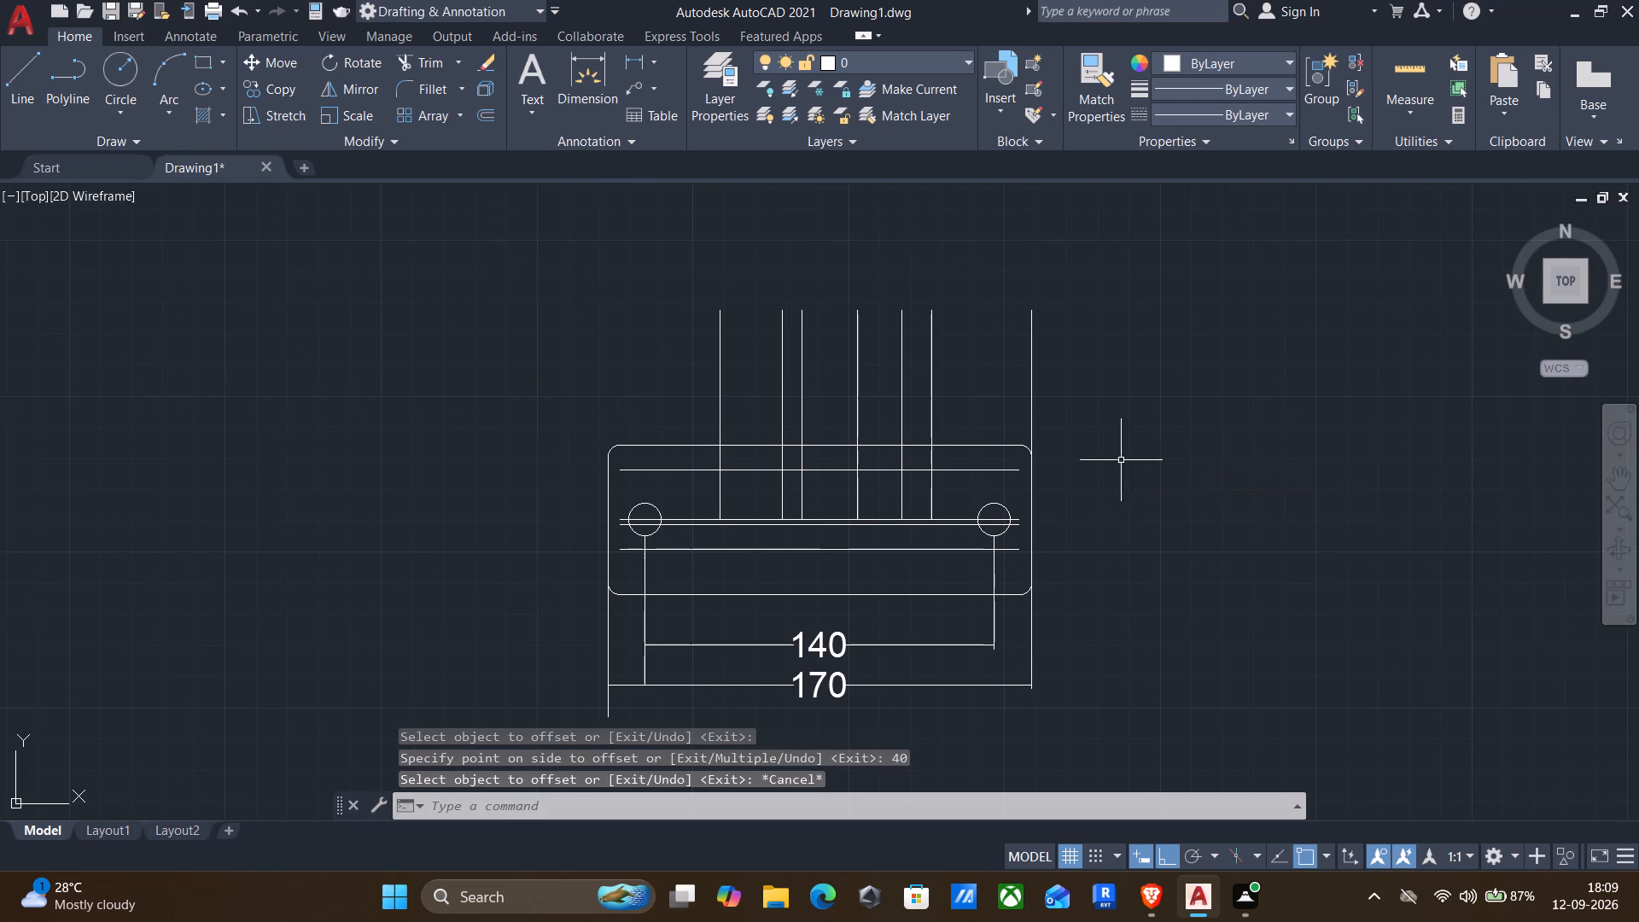
Trim off the portions of the six inner vertical construction lines that extend above the plate's top edge.
text(TR)
key(Return)
drag(980, 386, 435, 393)
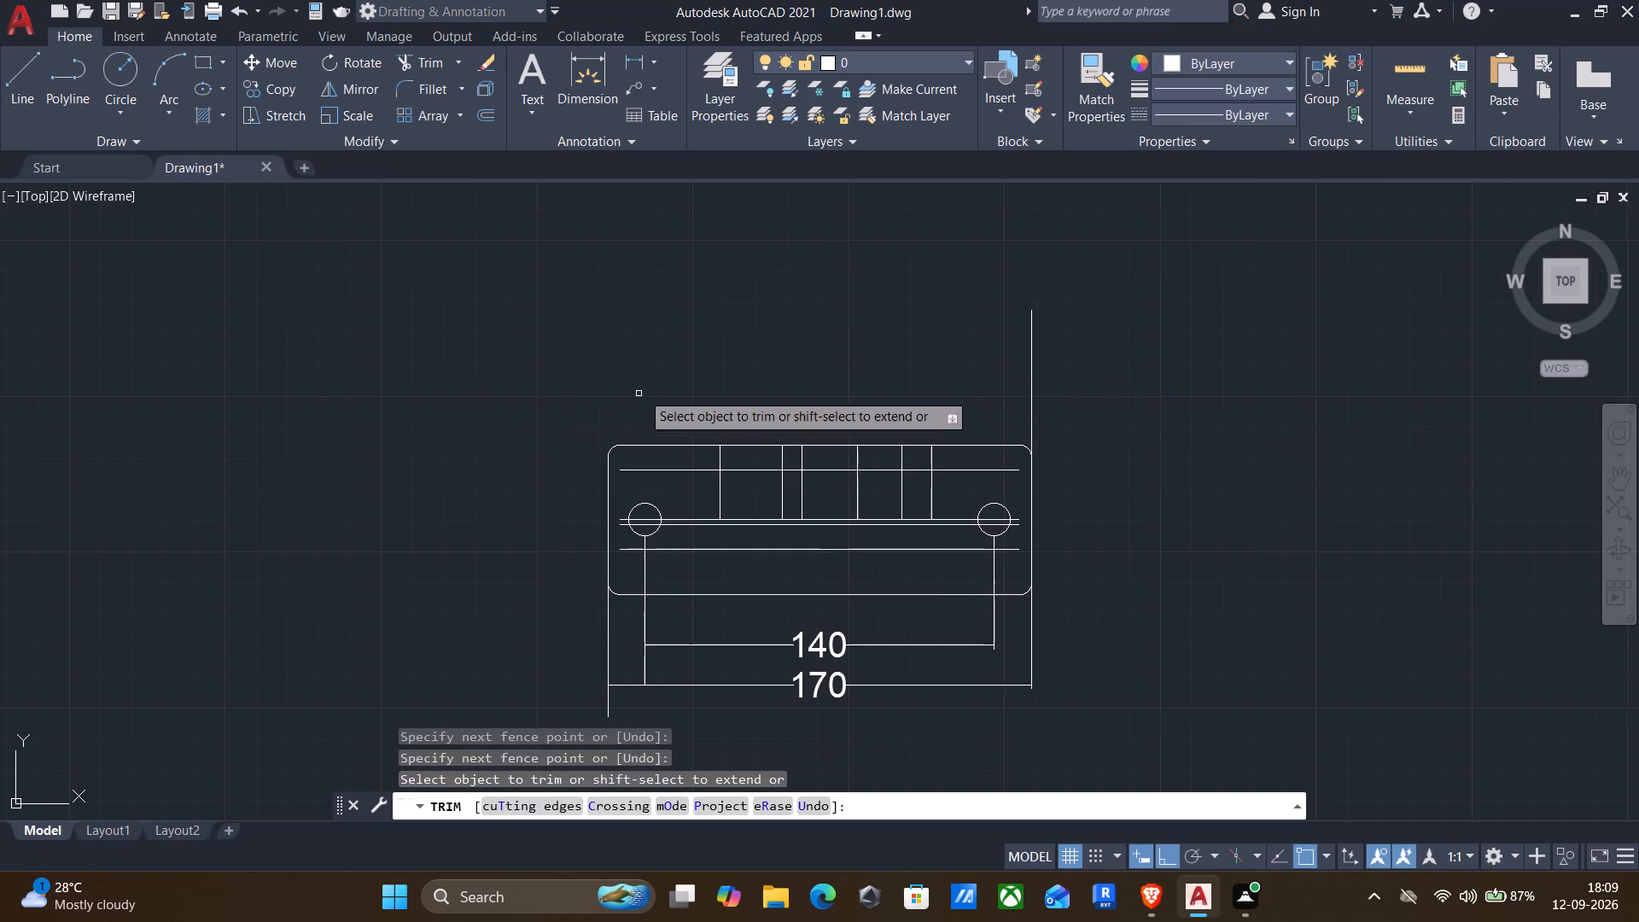
middle_drag(720, 342, 752, 323)
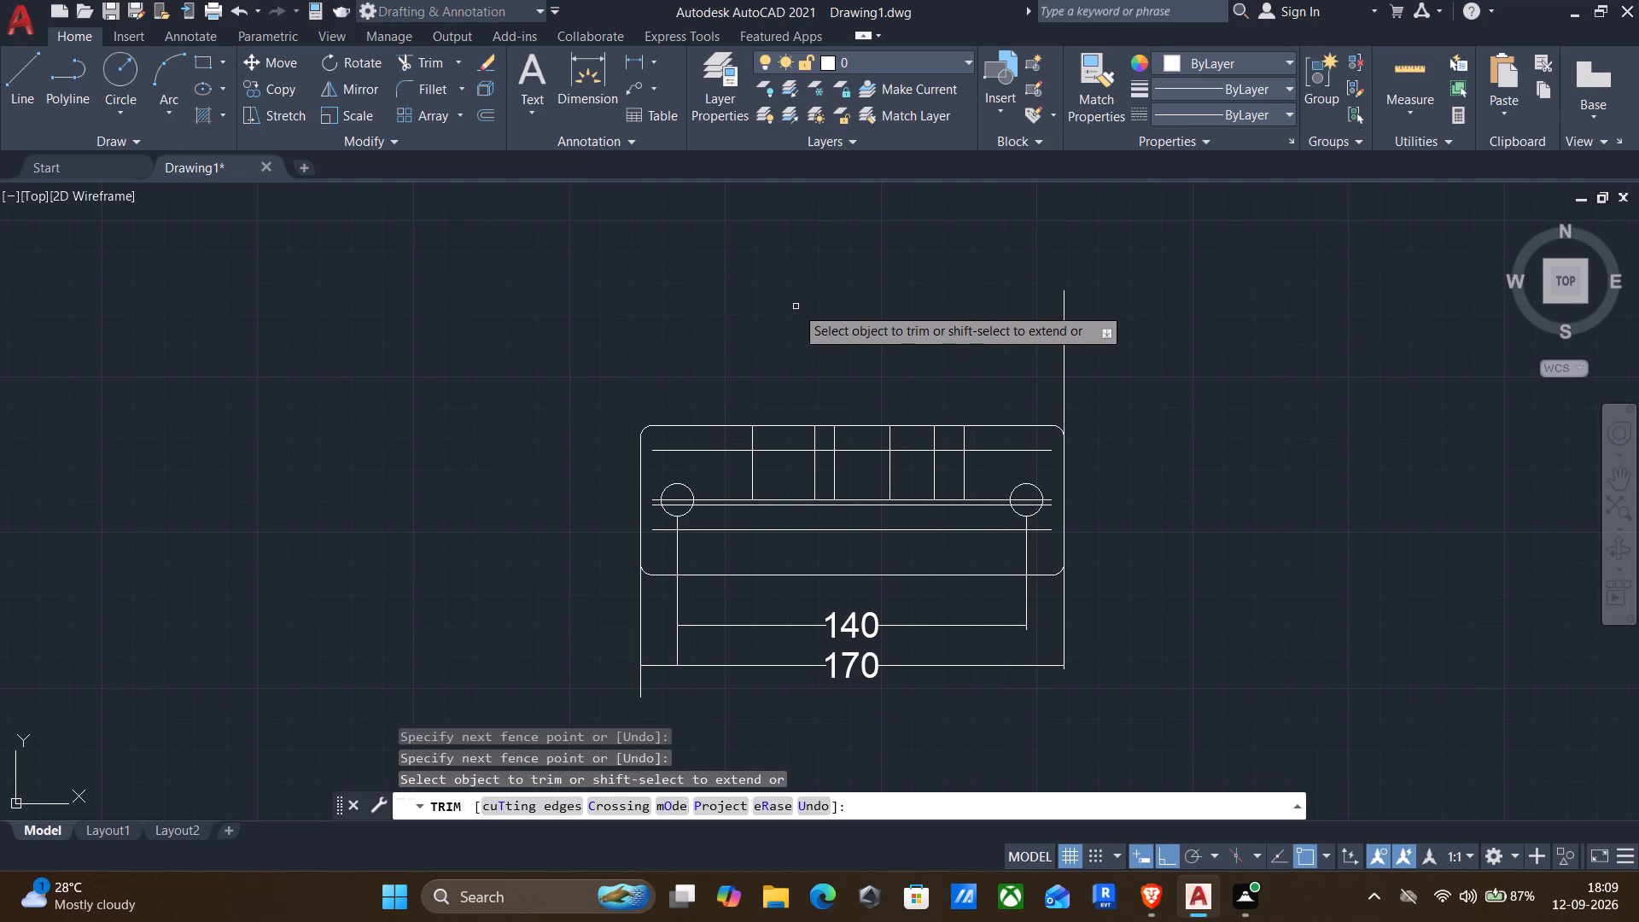
key(Escape)
Measure the spacing between the vertical construction lines and offset the leftmost one by 8 to its left.
click(1419, 73)
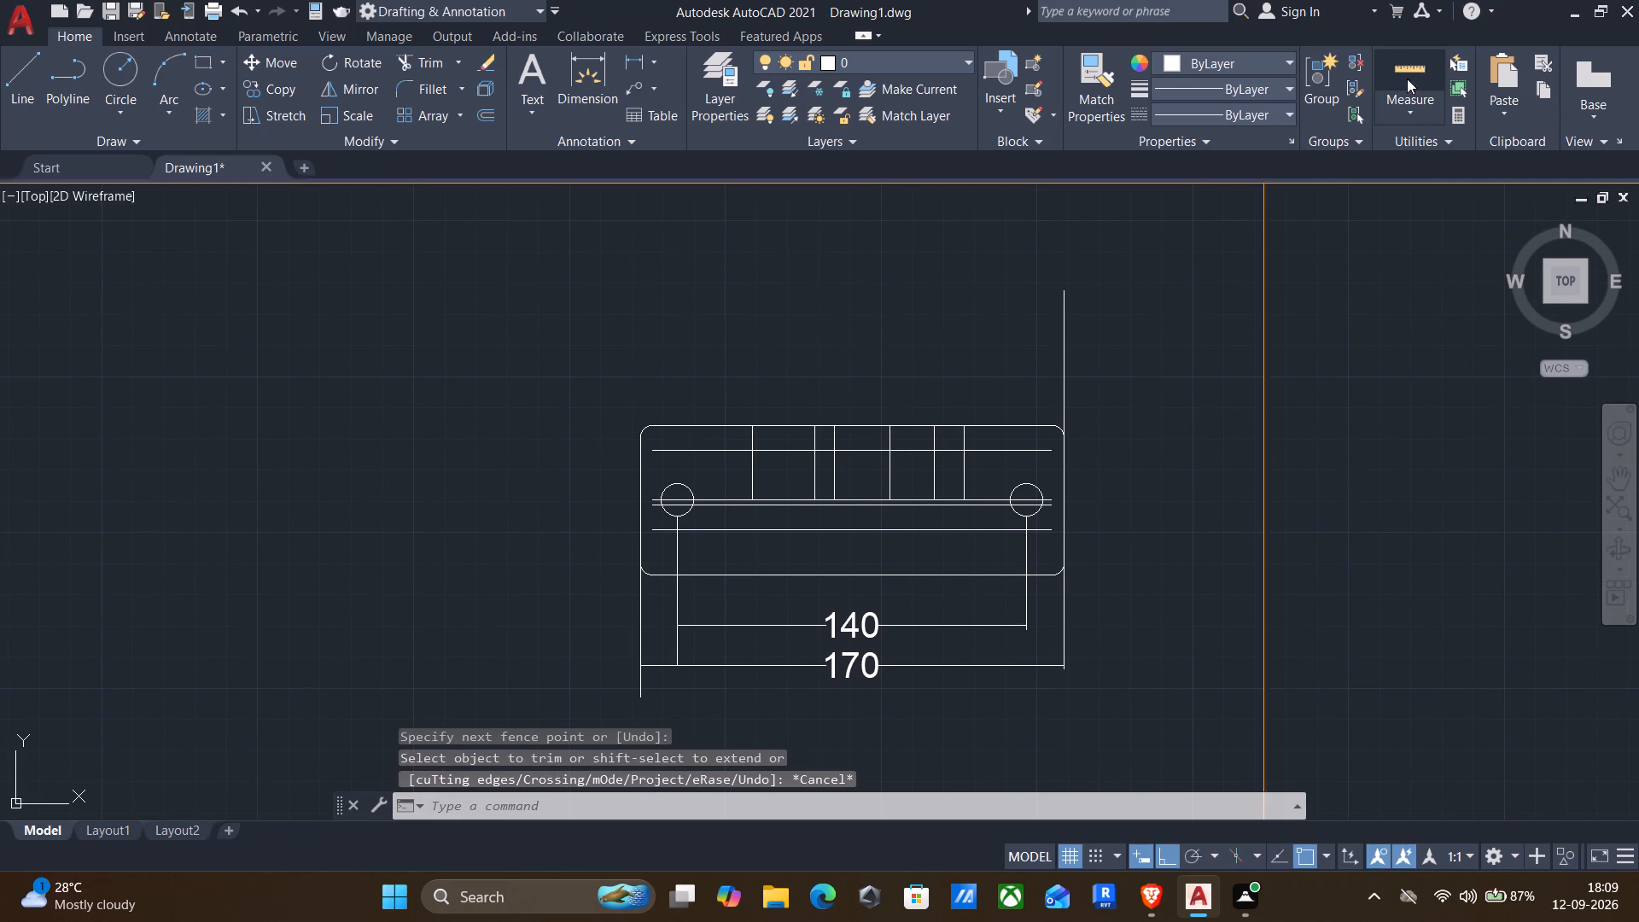
scroll(942, 423, up, 2)
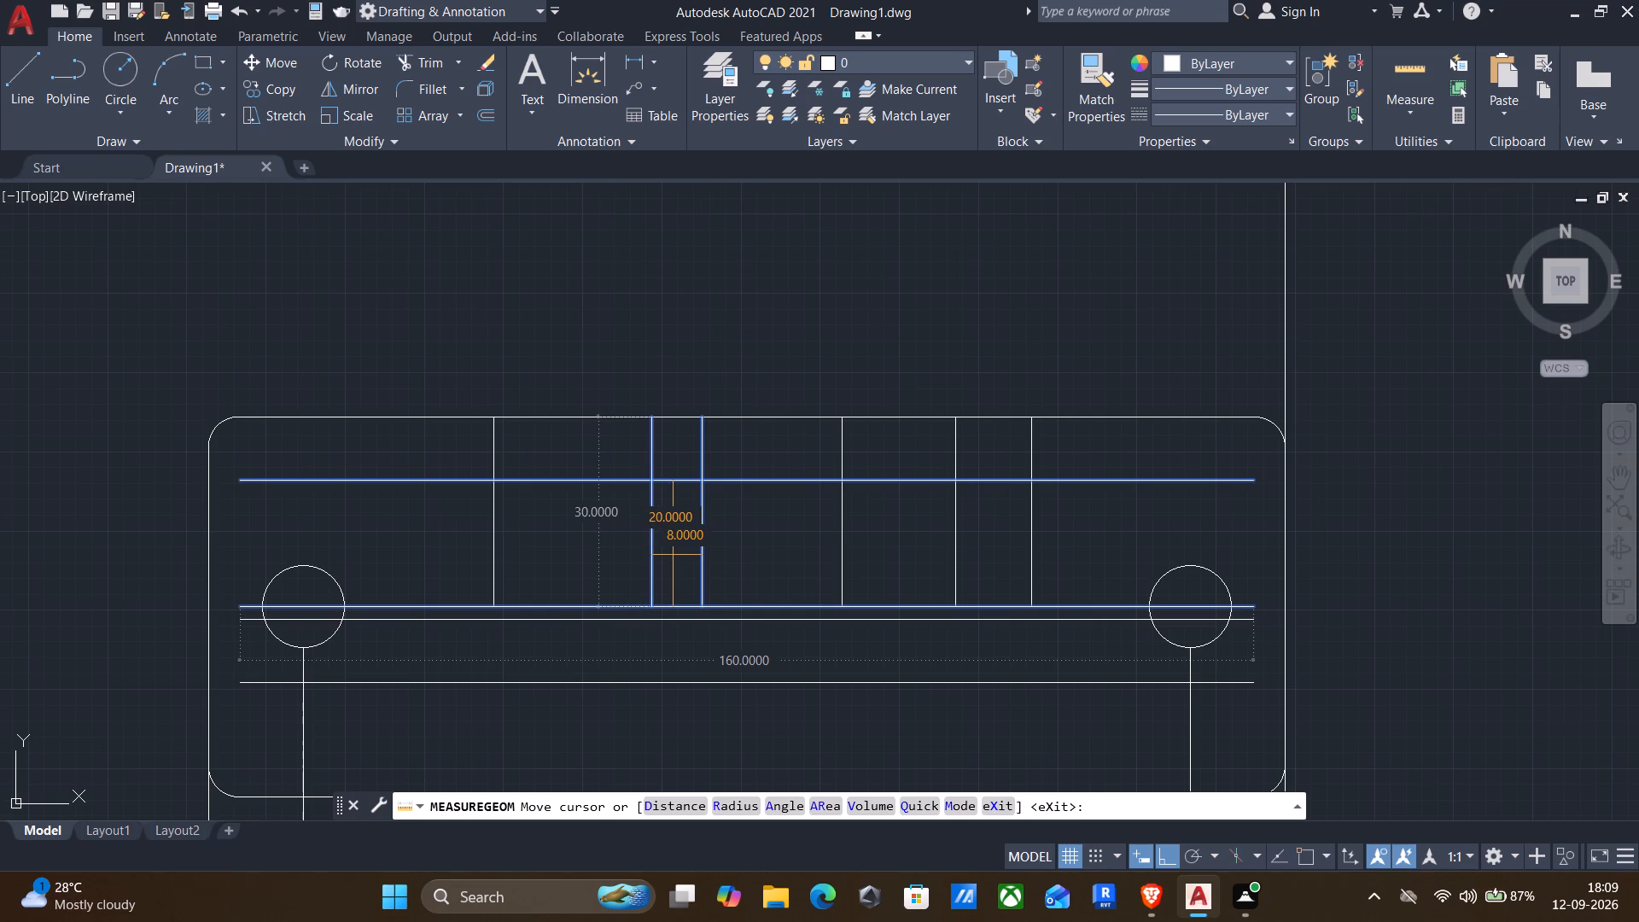
key(Escape)
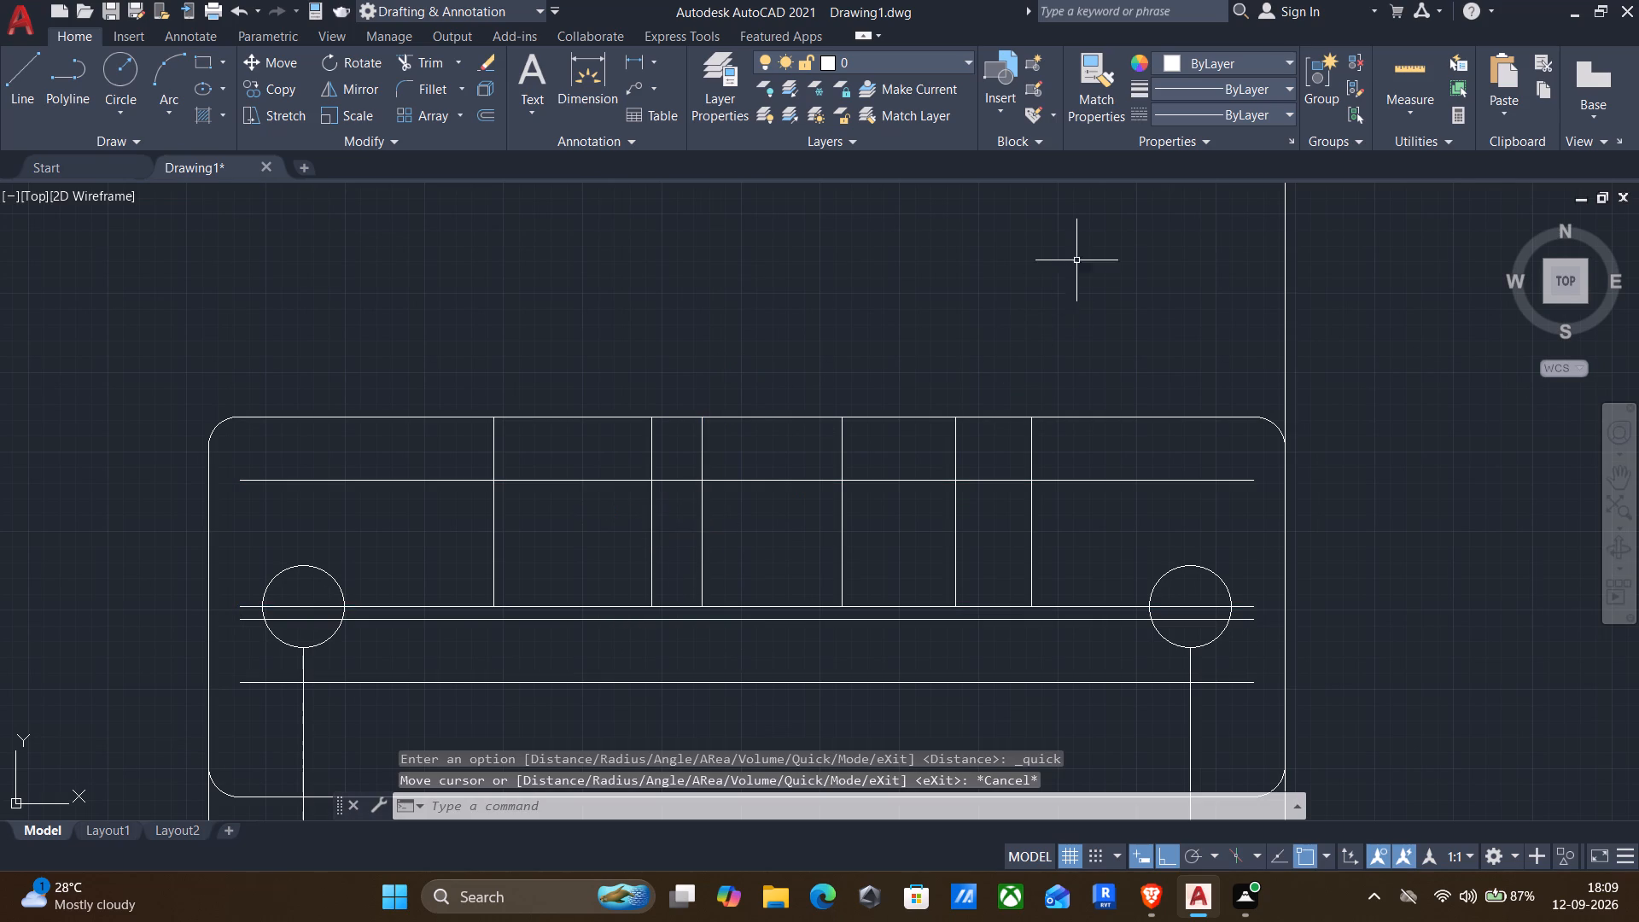
click(1414, 69)
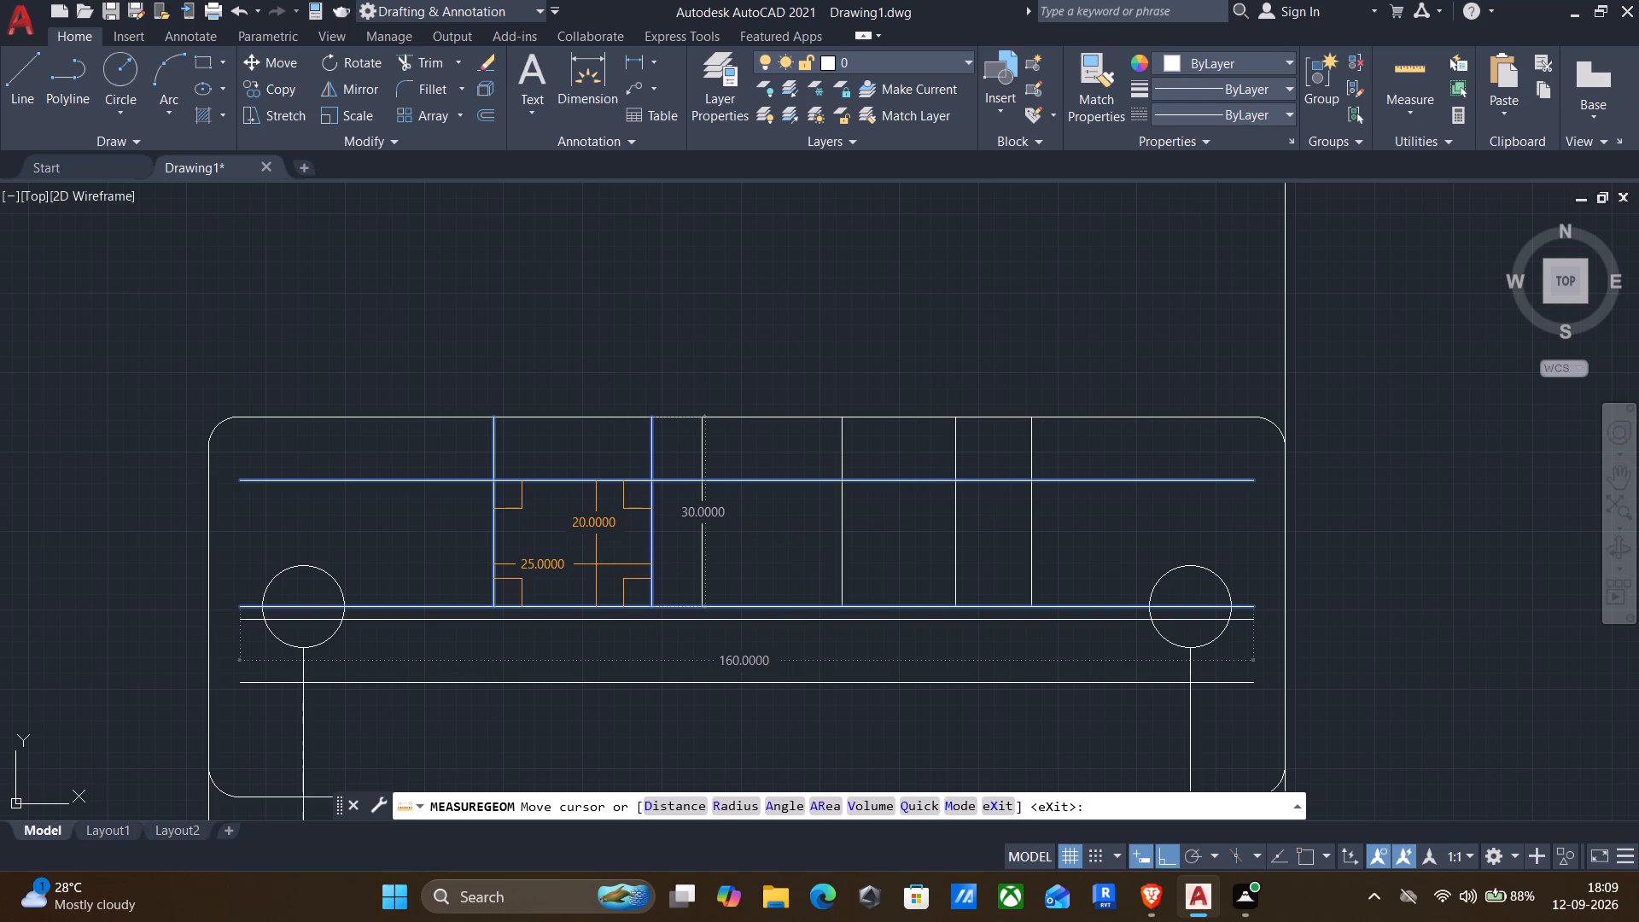
key(Escape)
key(o)
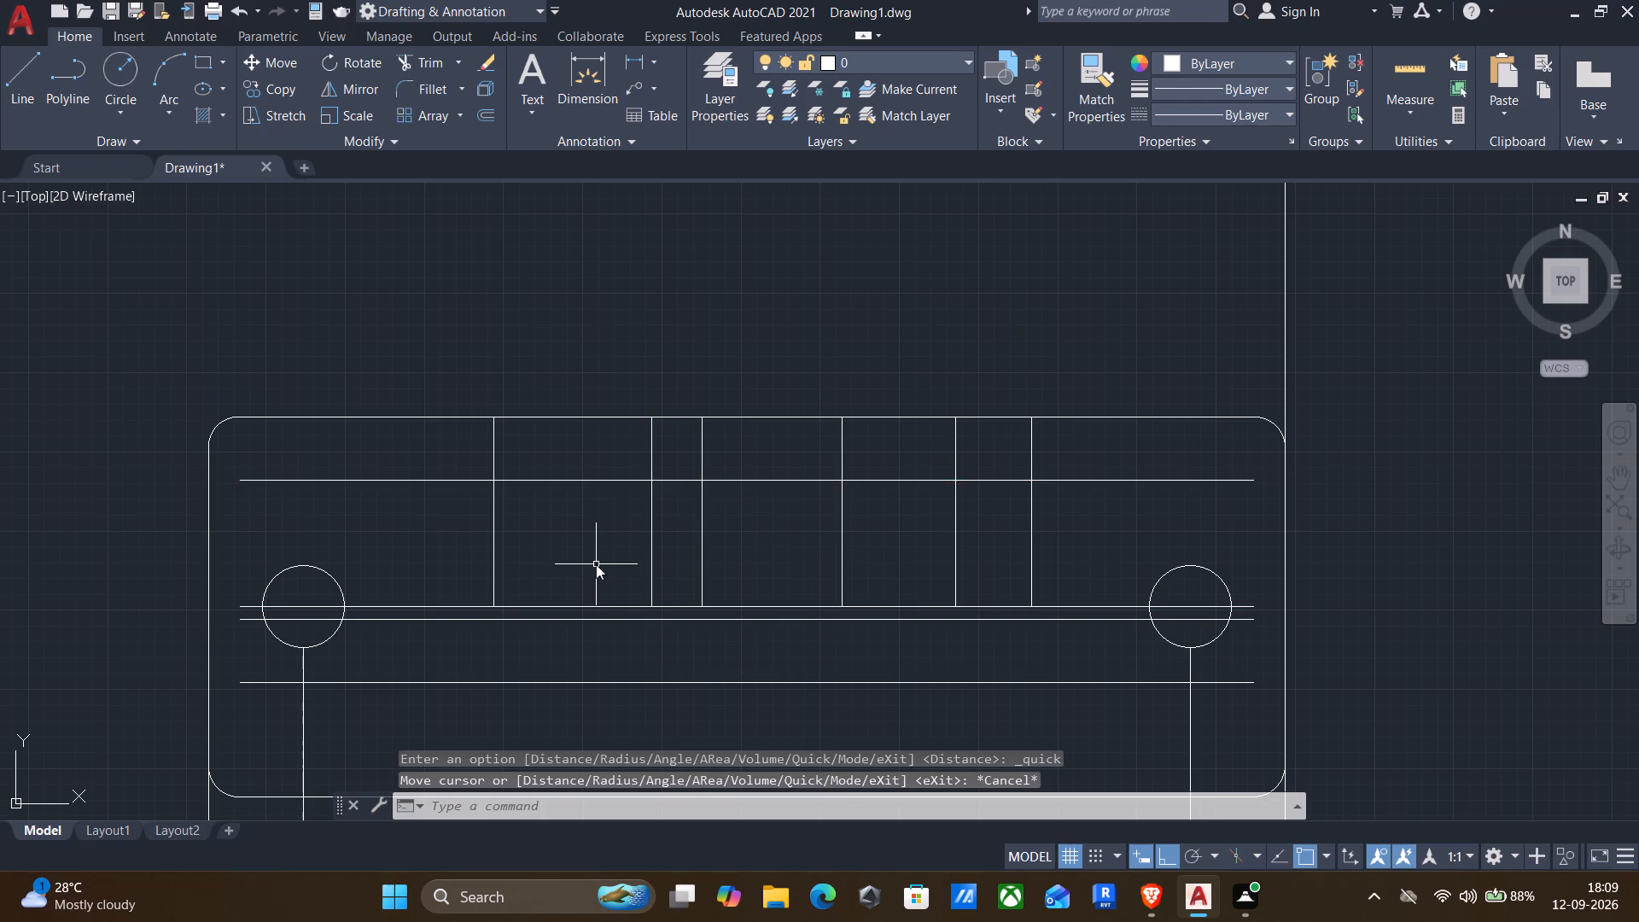
key(Return)
click(525, 537)
click(459, 562)
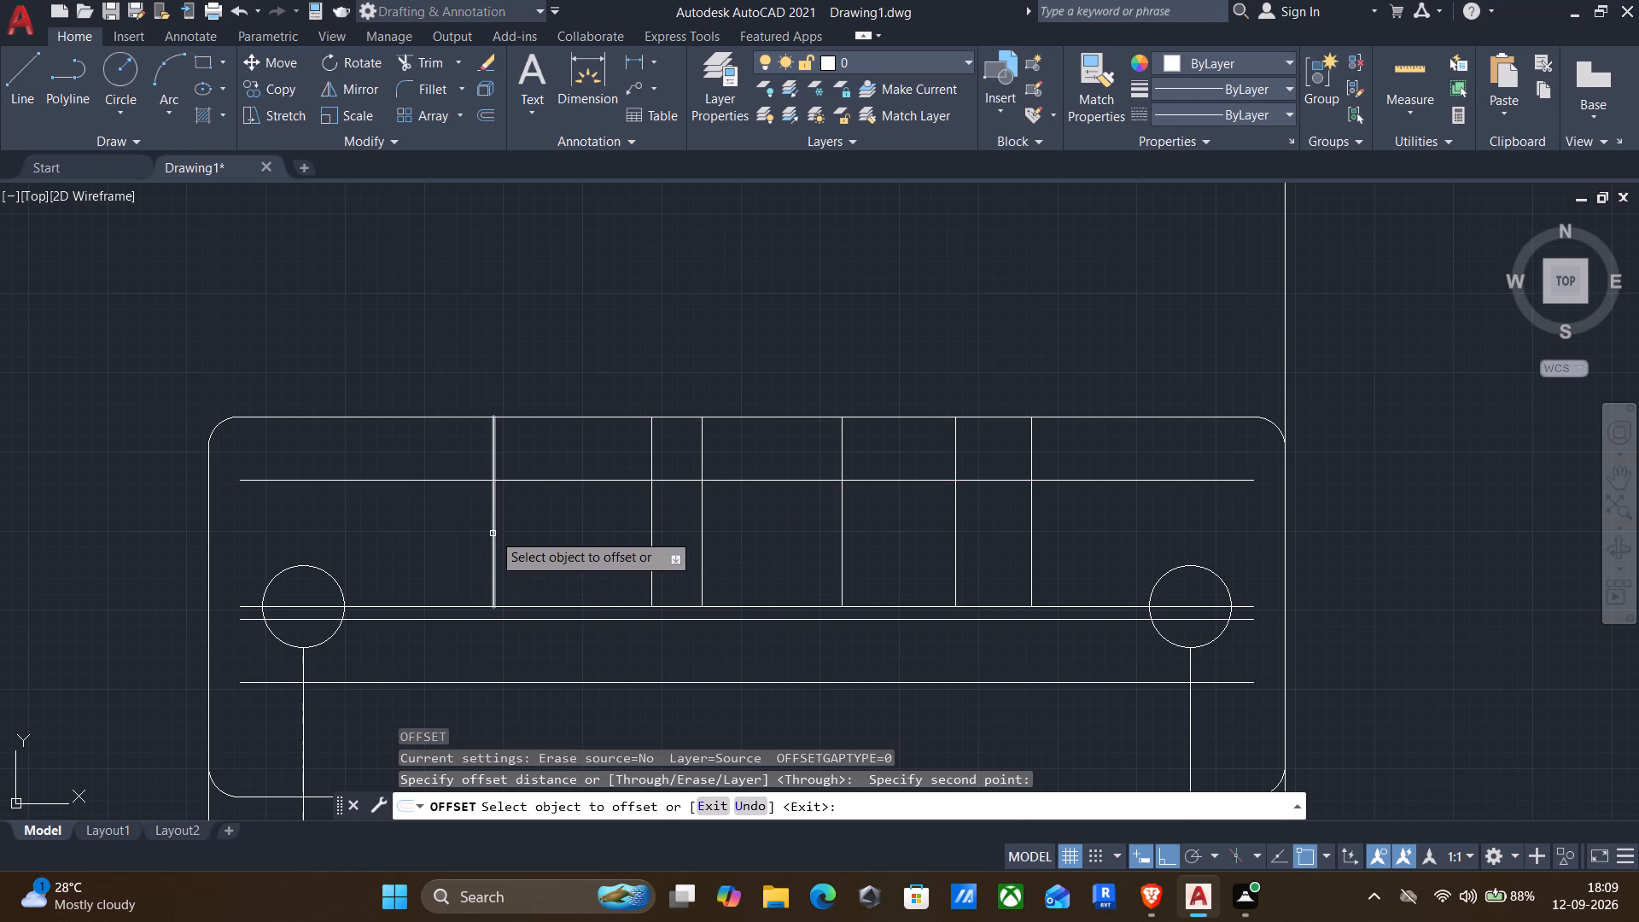
click(494, 532)
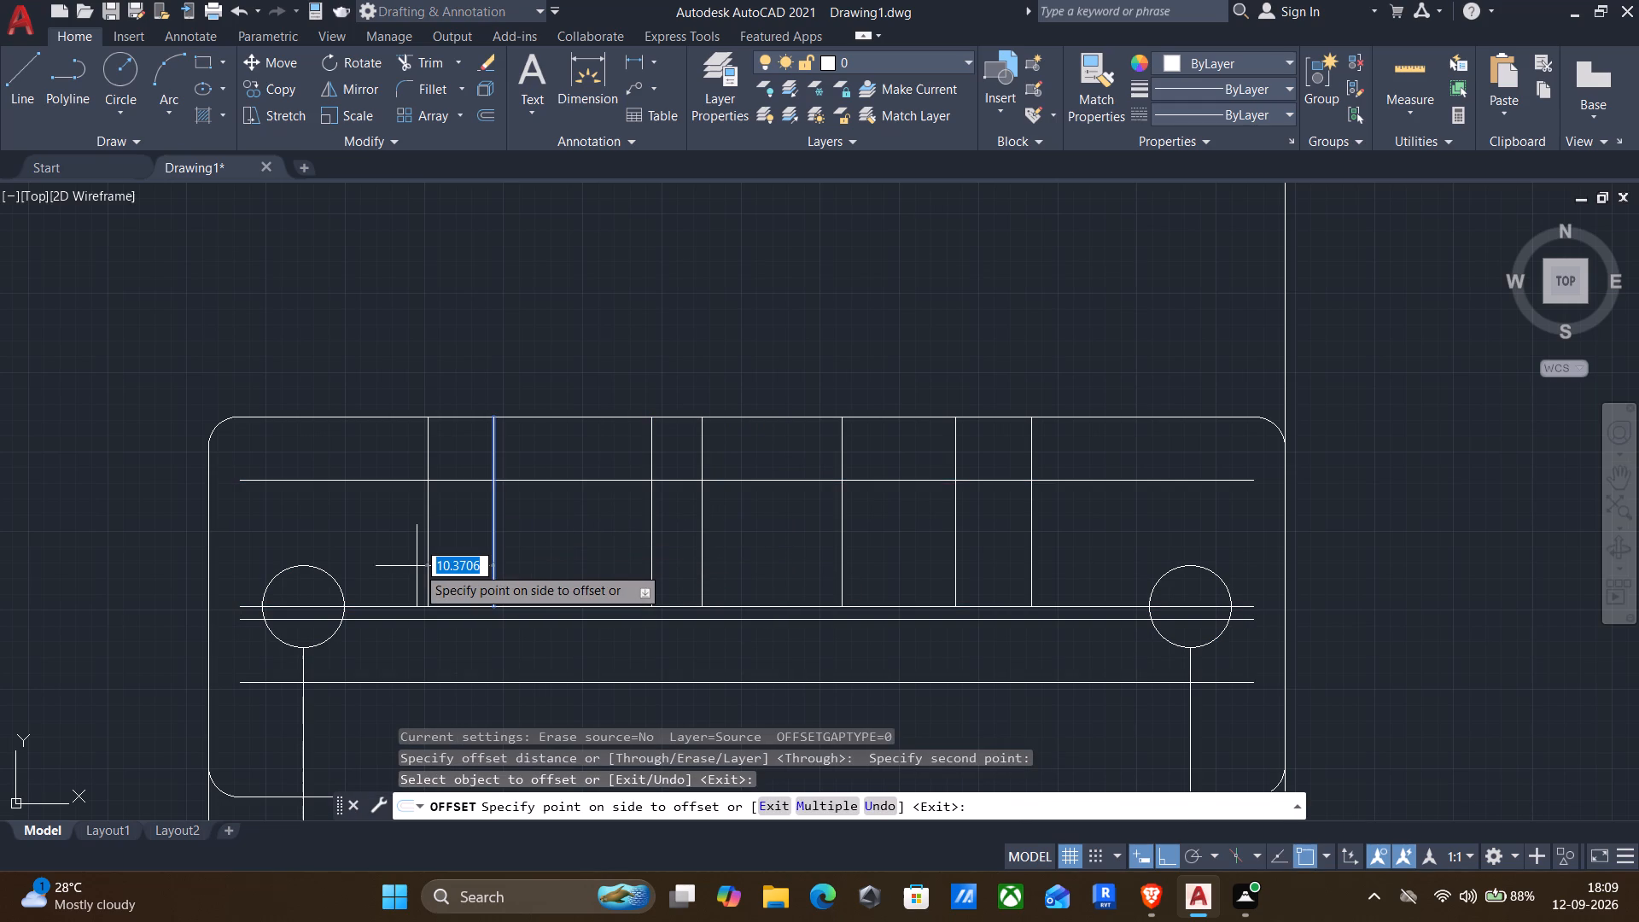
key(8)
key(Return)
middle_drag(505, 507, 700, 449)
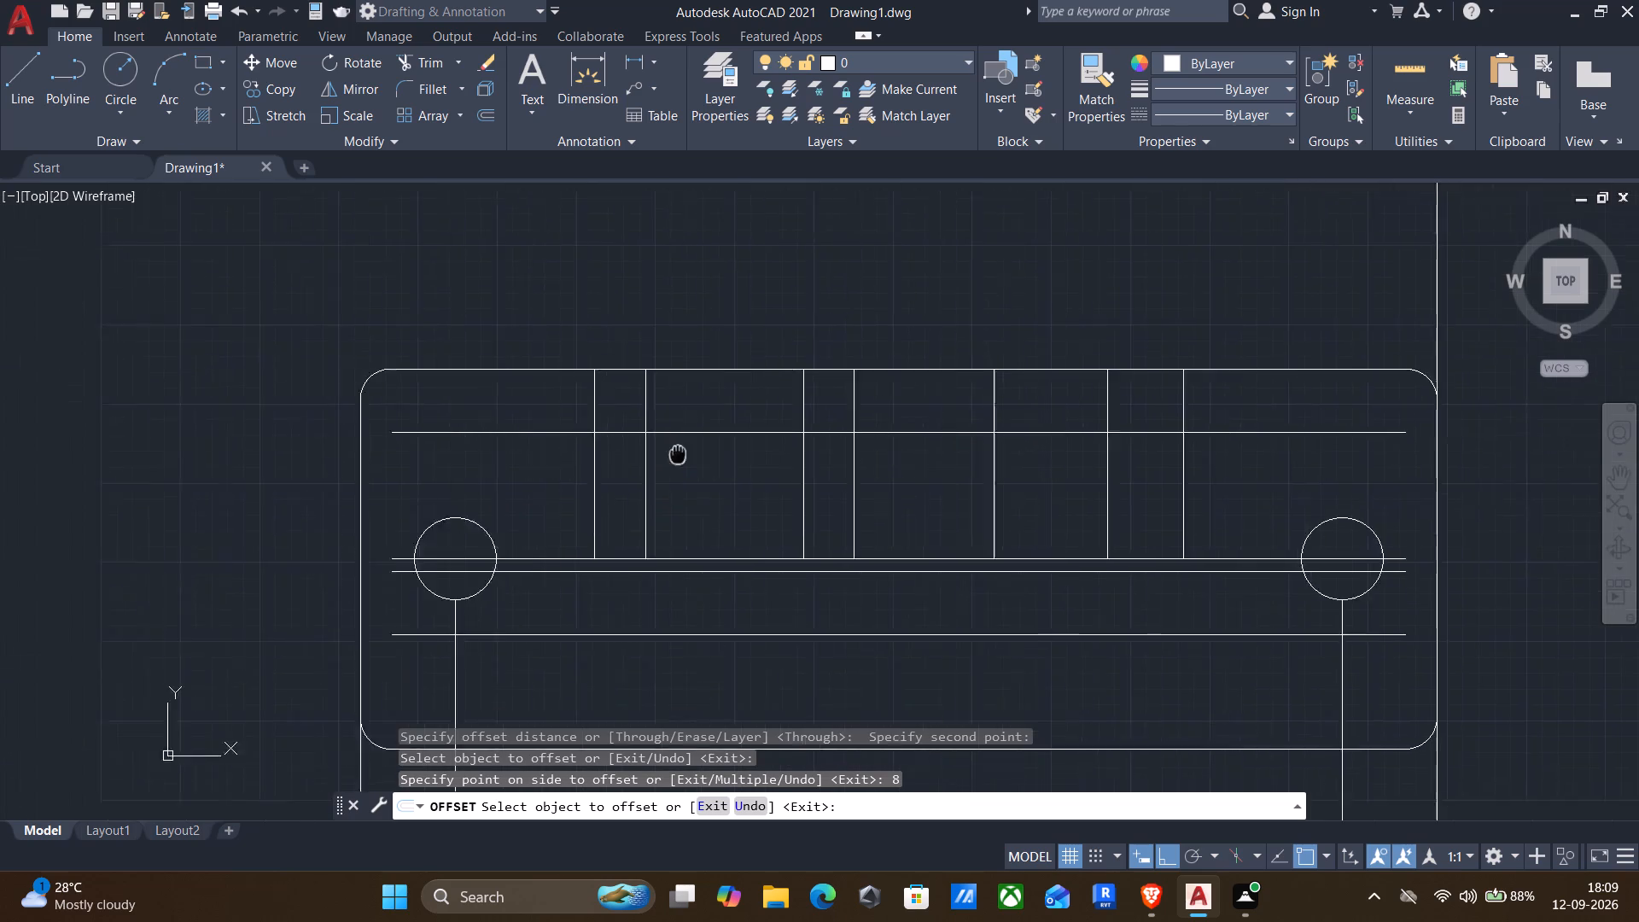
middle_drag(700, 449, 725, 446)
key(Escape)
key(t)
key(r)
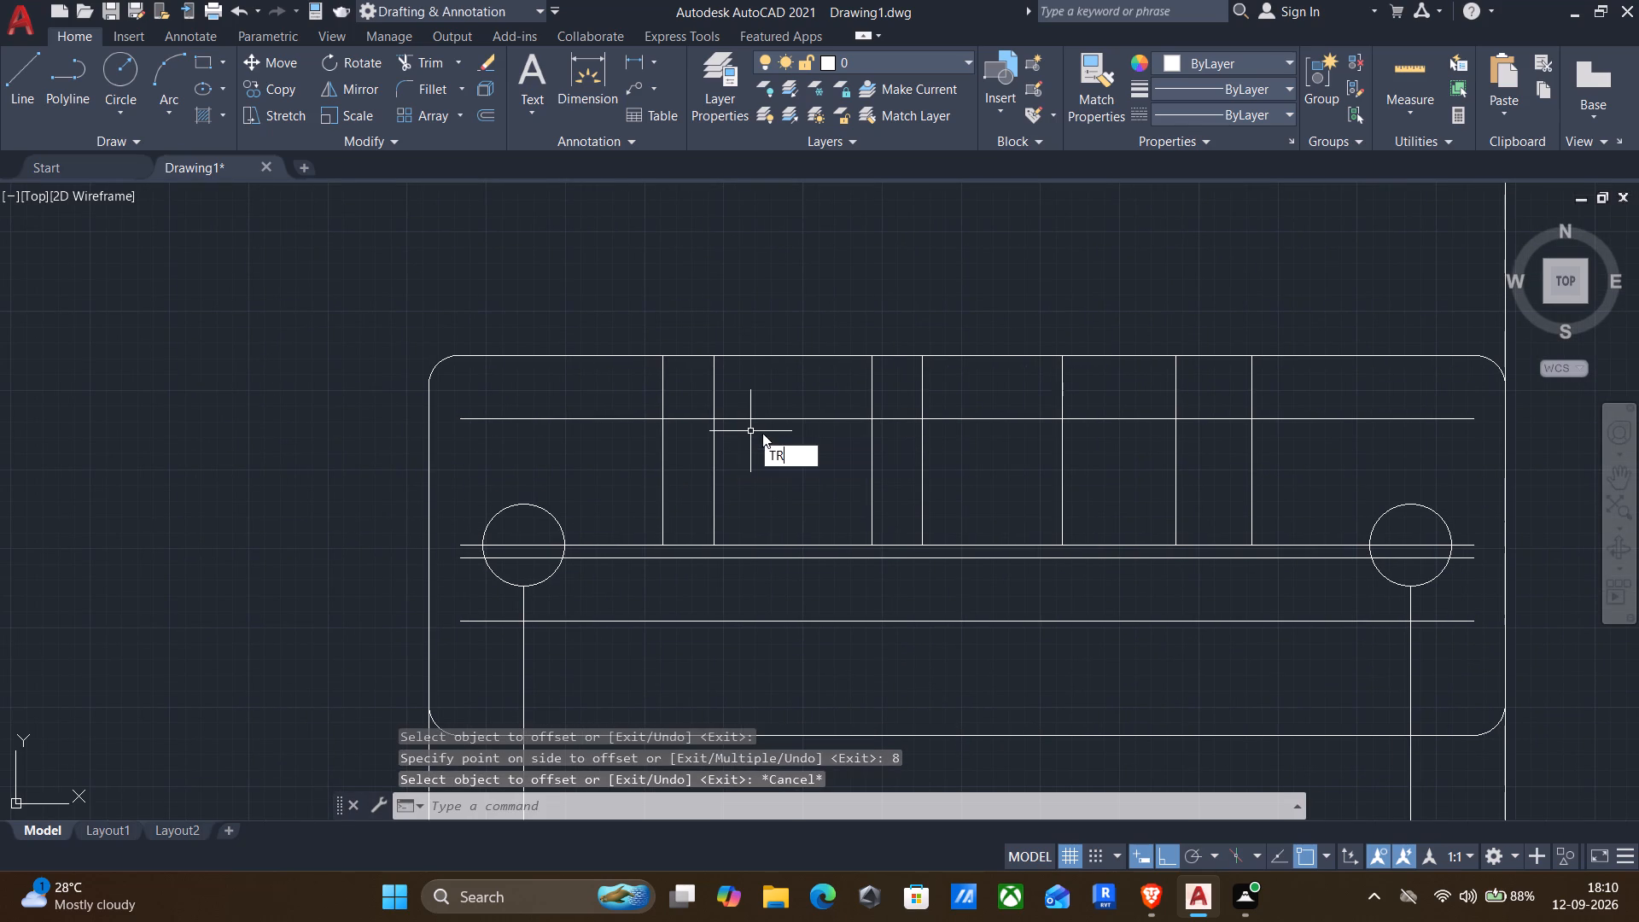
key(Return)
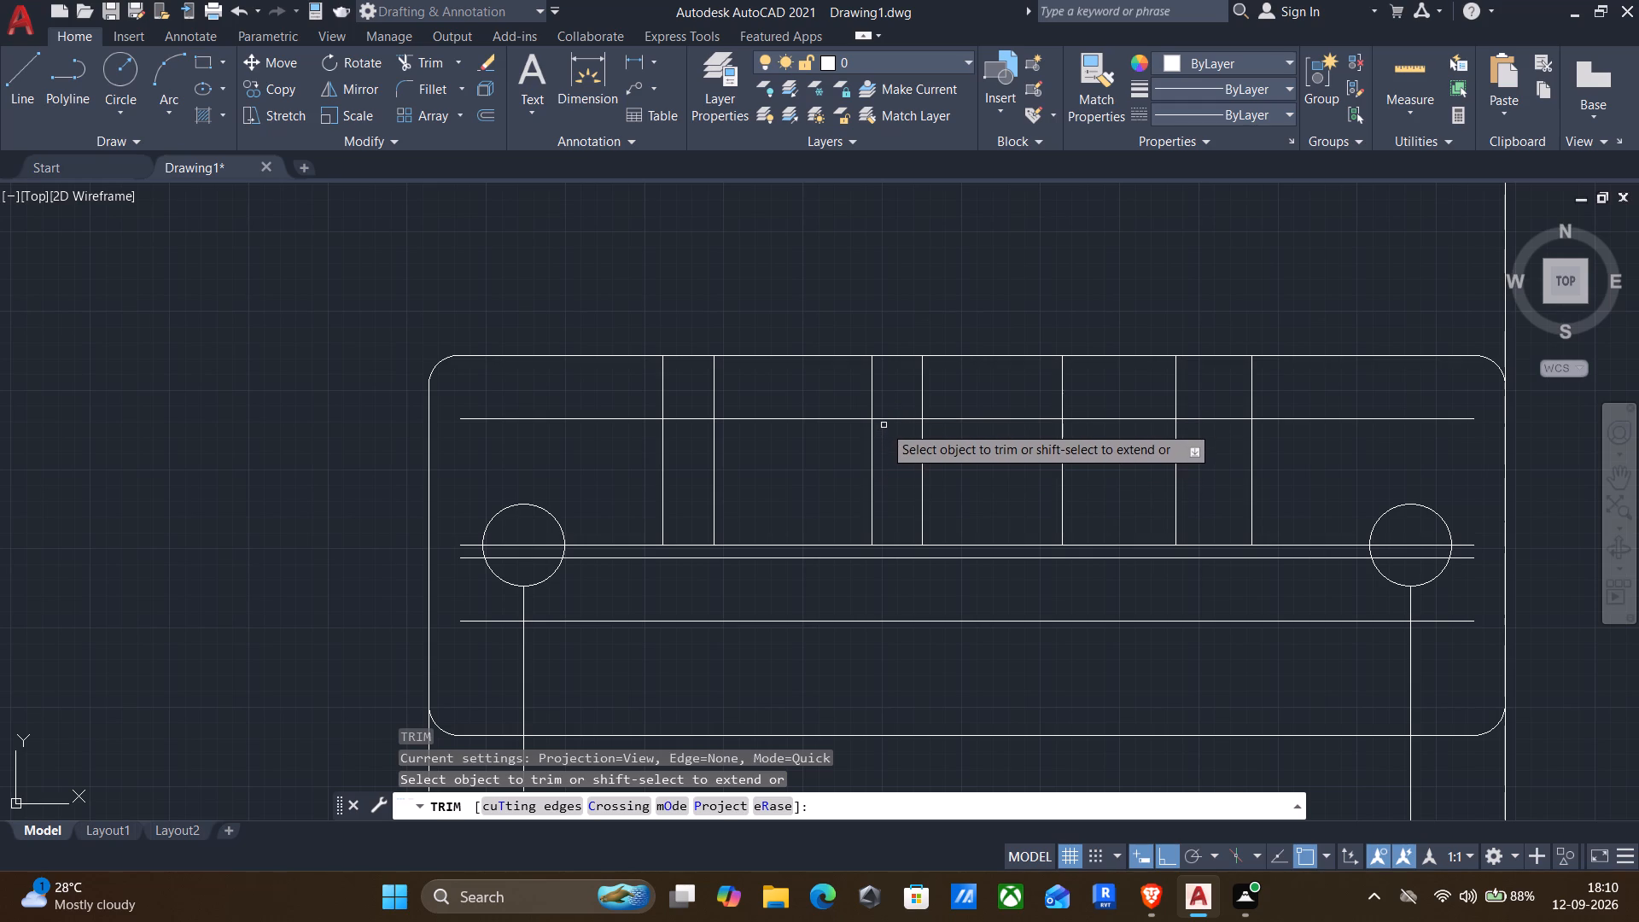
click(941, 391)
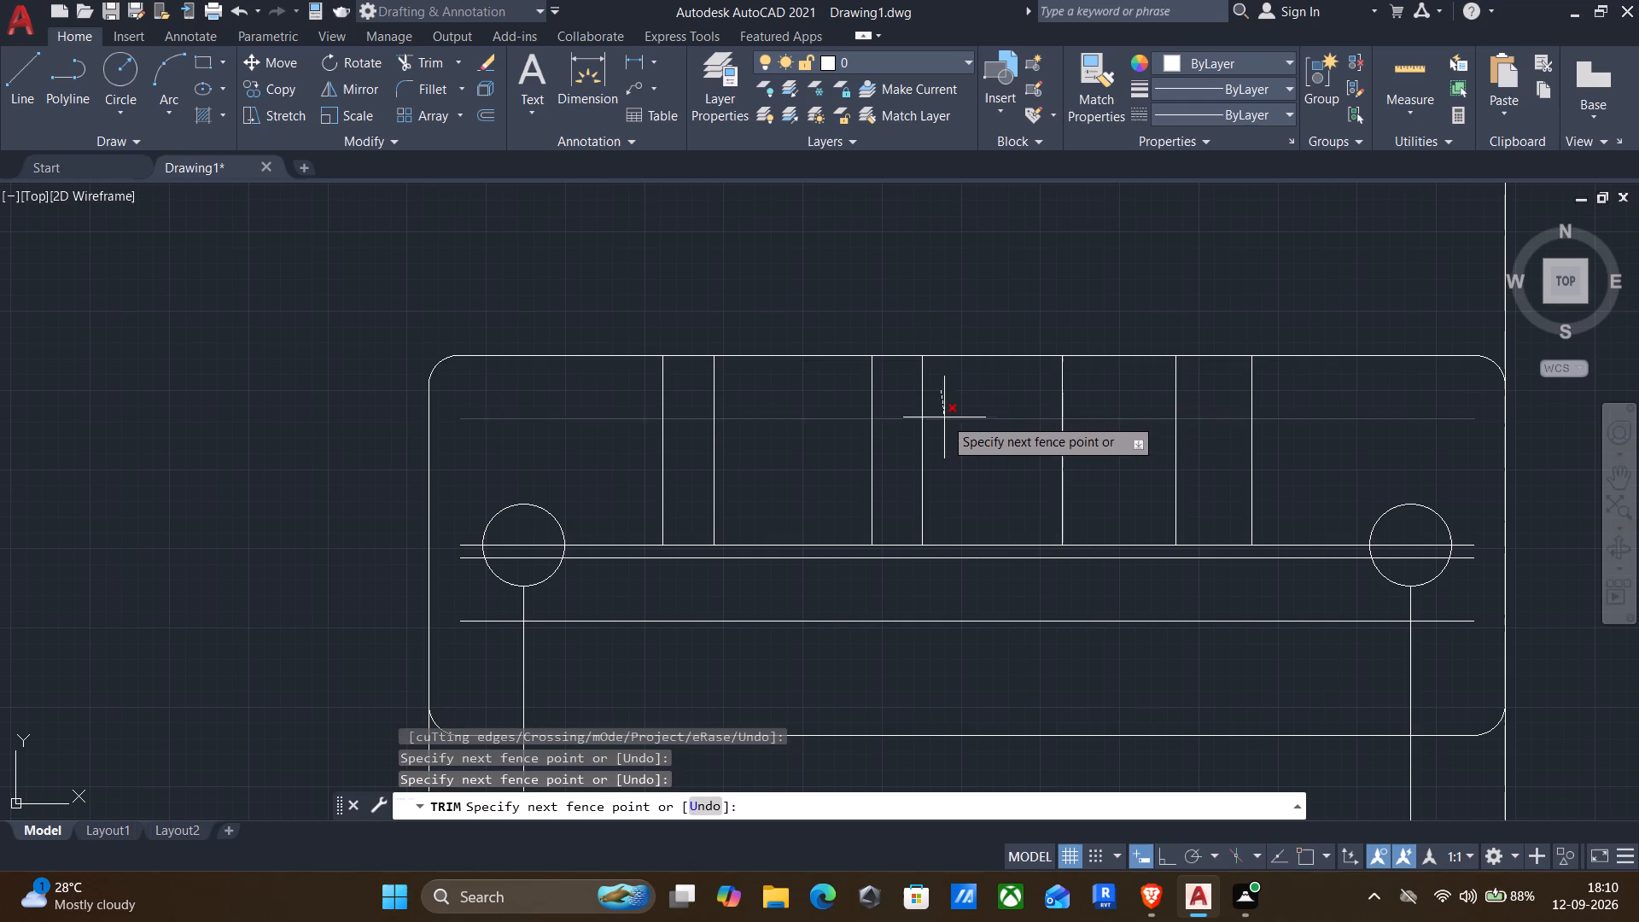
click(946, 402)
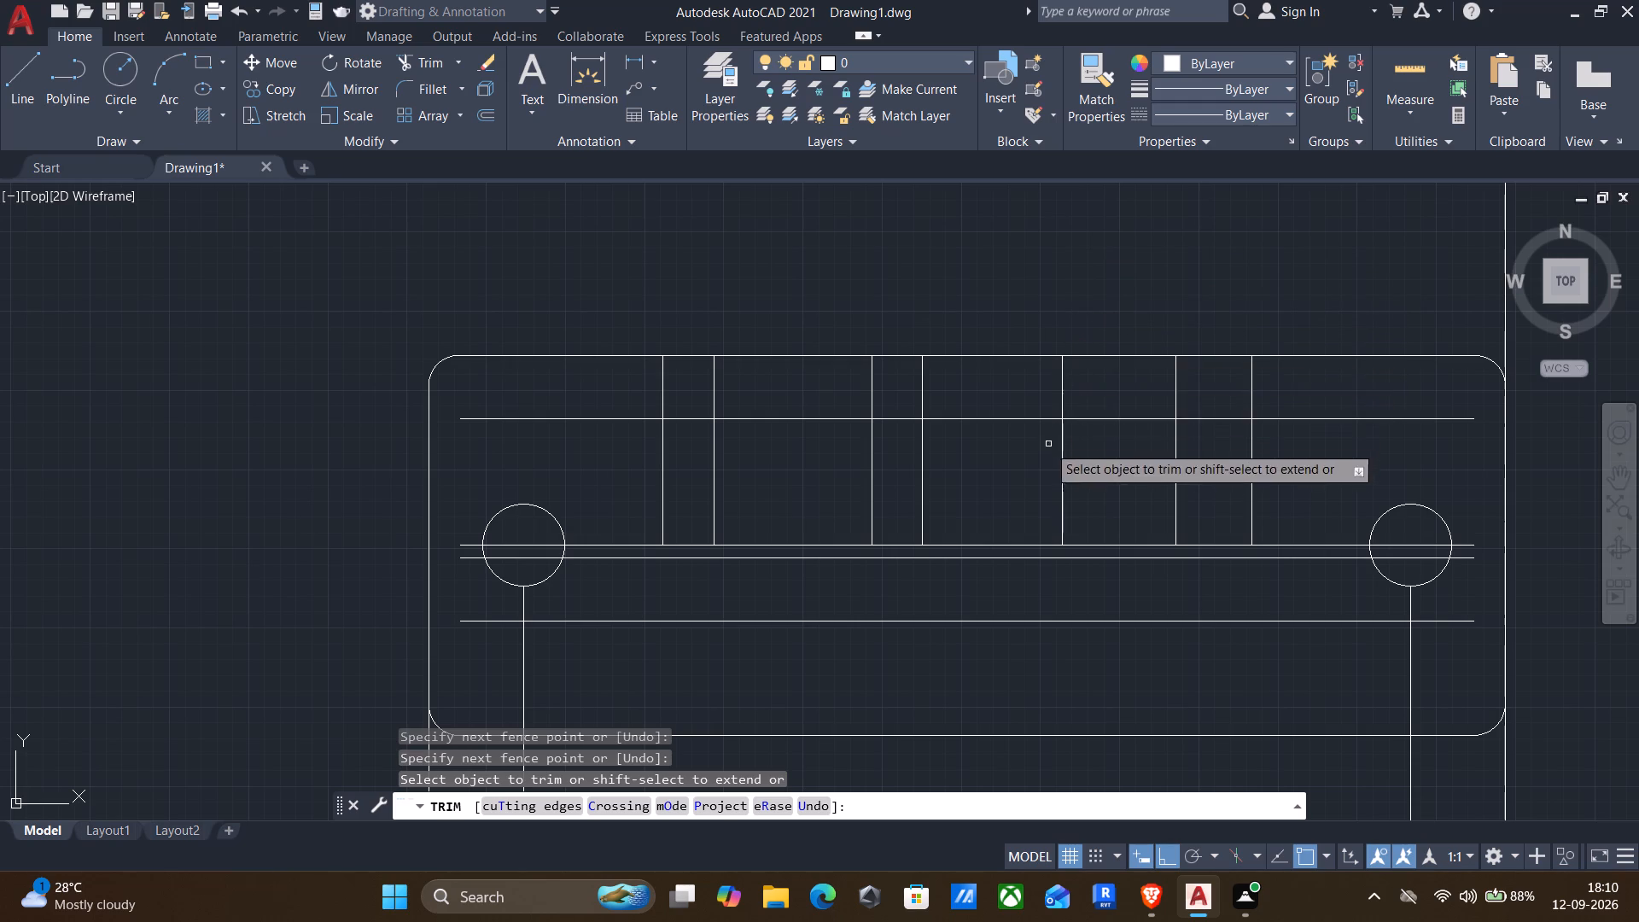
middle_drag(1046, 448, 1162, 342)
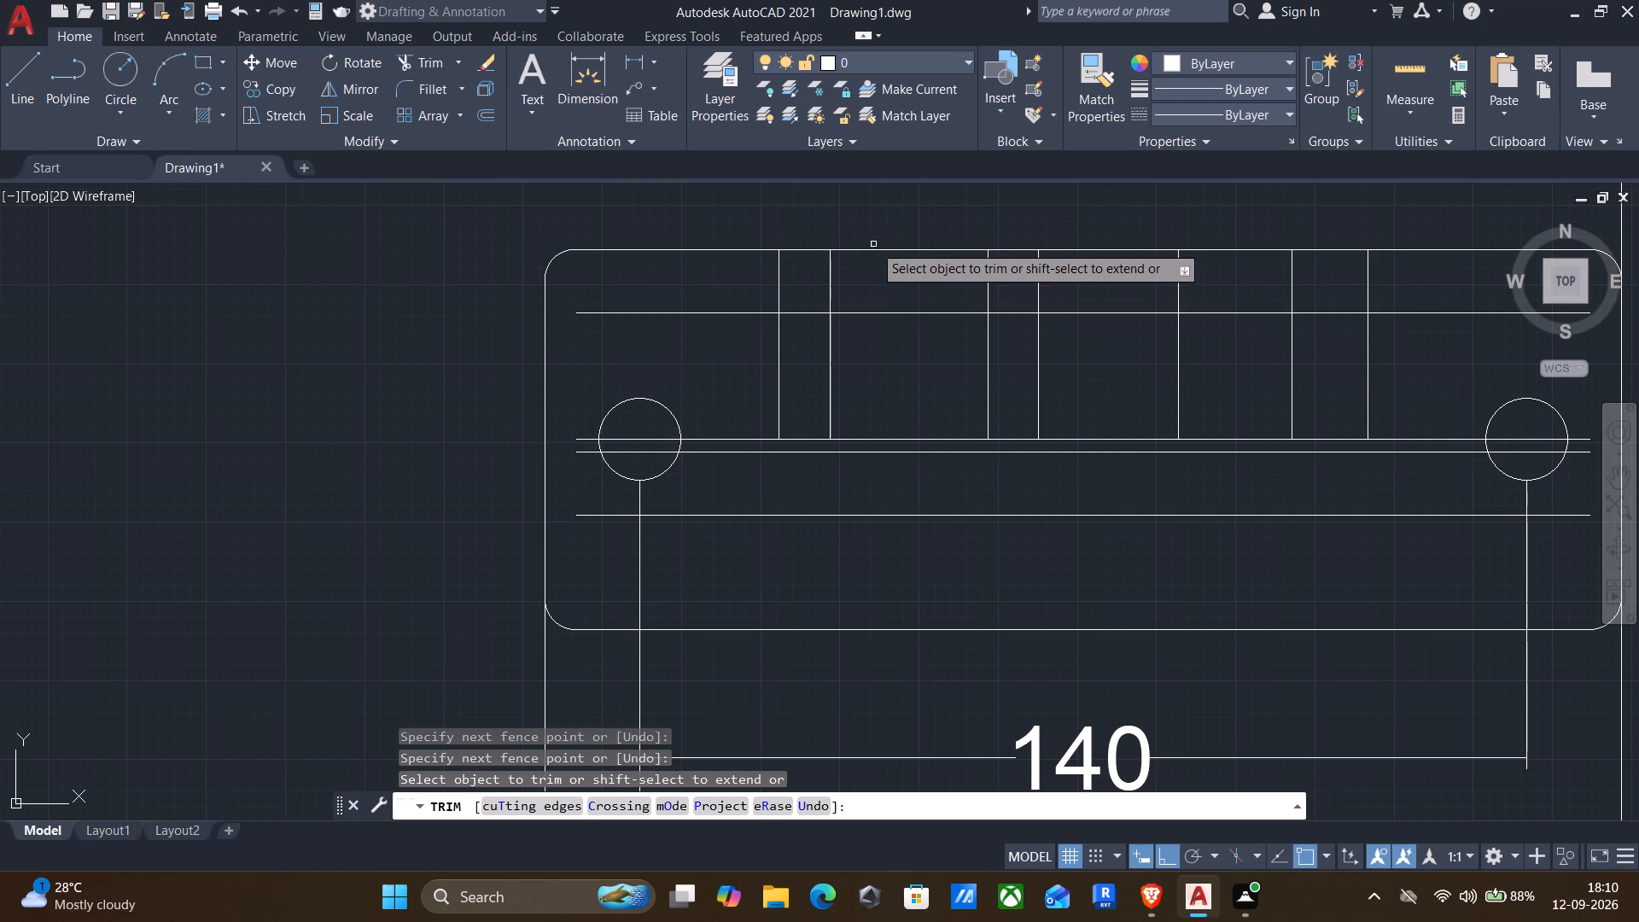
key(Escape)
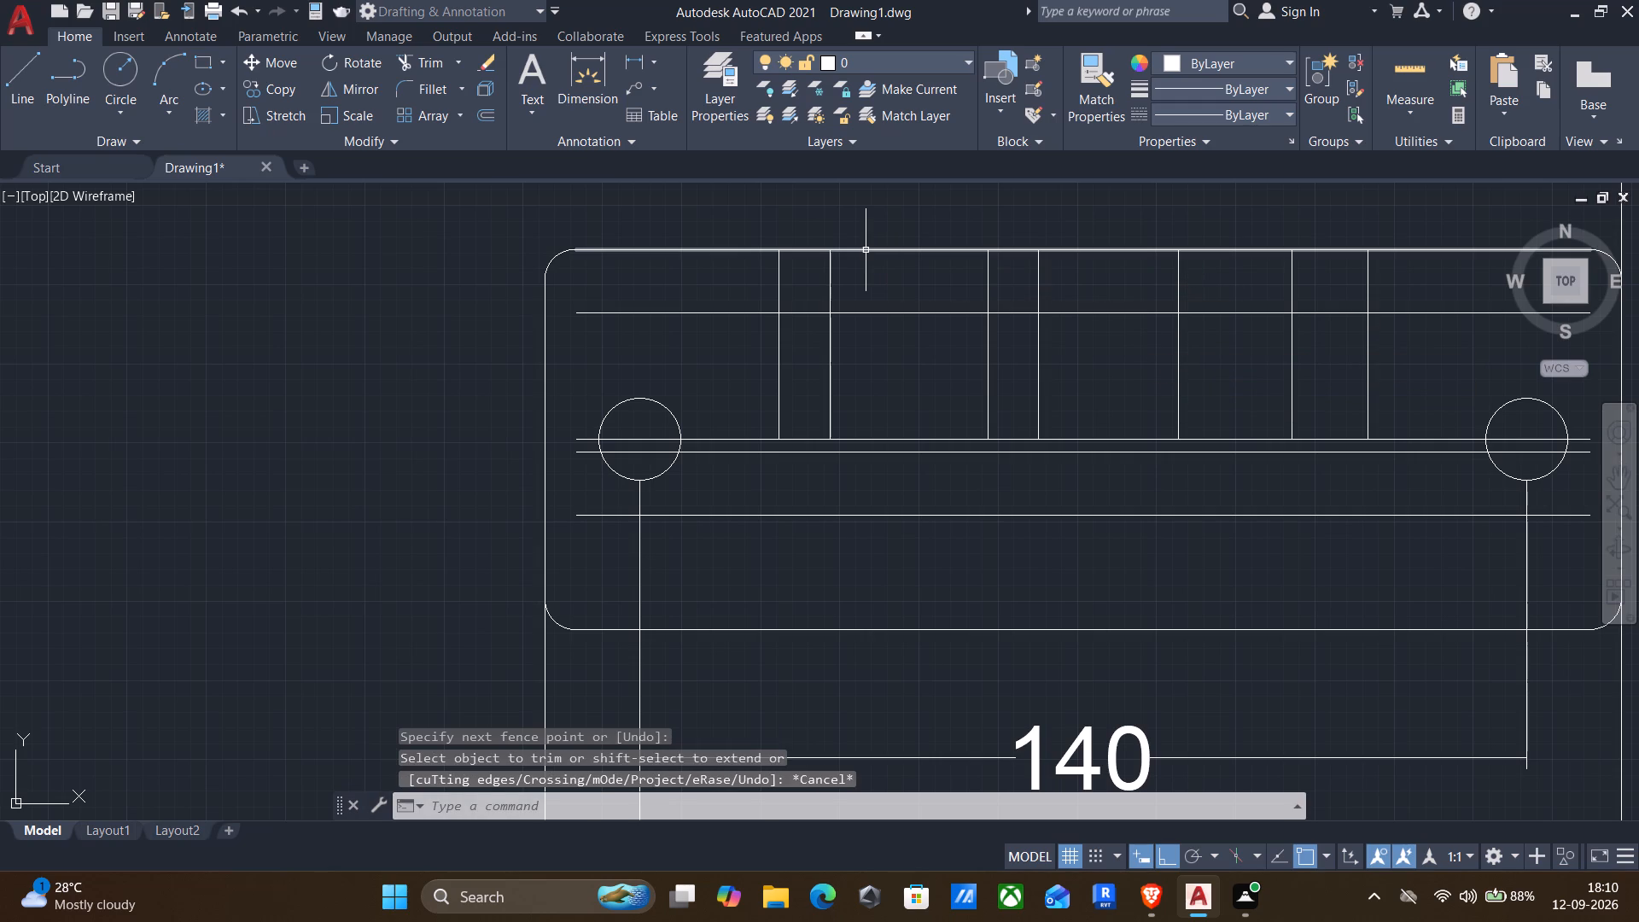
Offset the plate's top edge by 10 downward into the plate.
key(o)
key(Return)
click(865, 244)
click(866, 301)
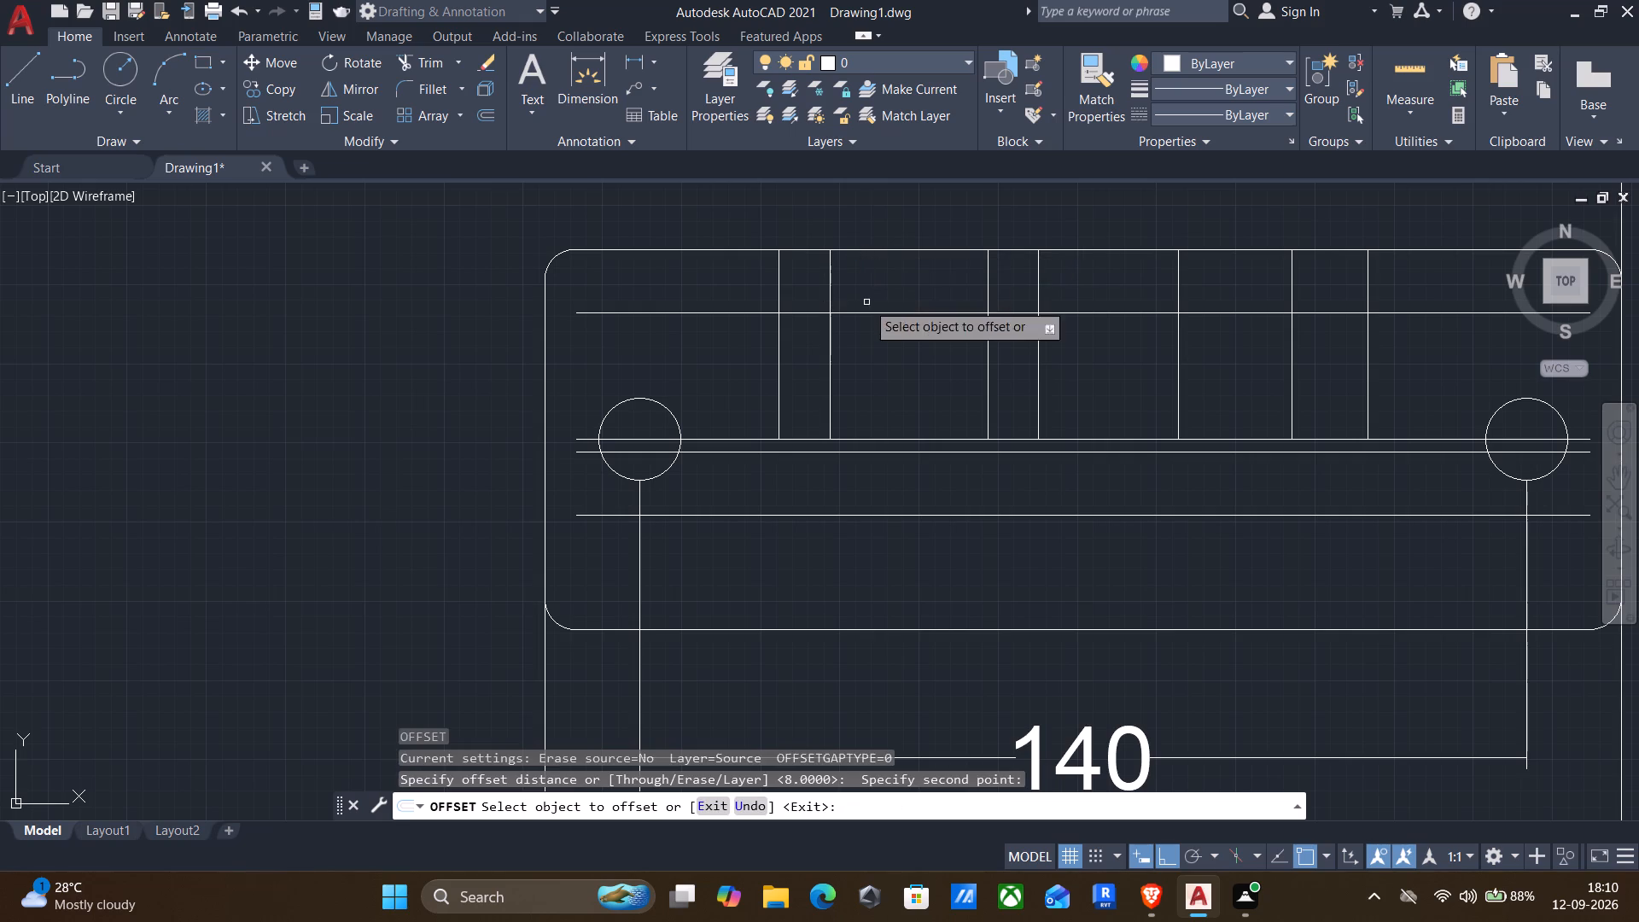
click(877, 249)
key(1)
key(0)
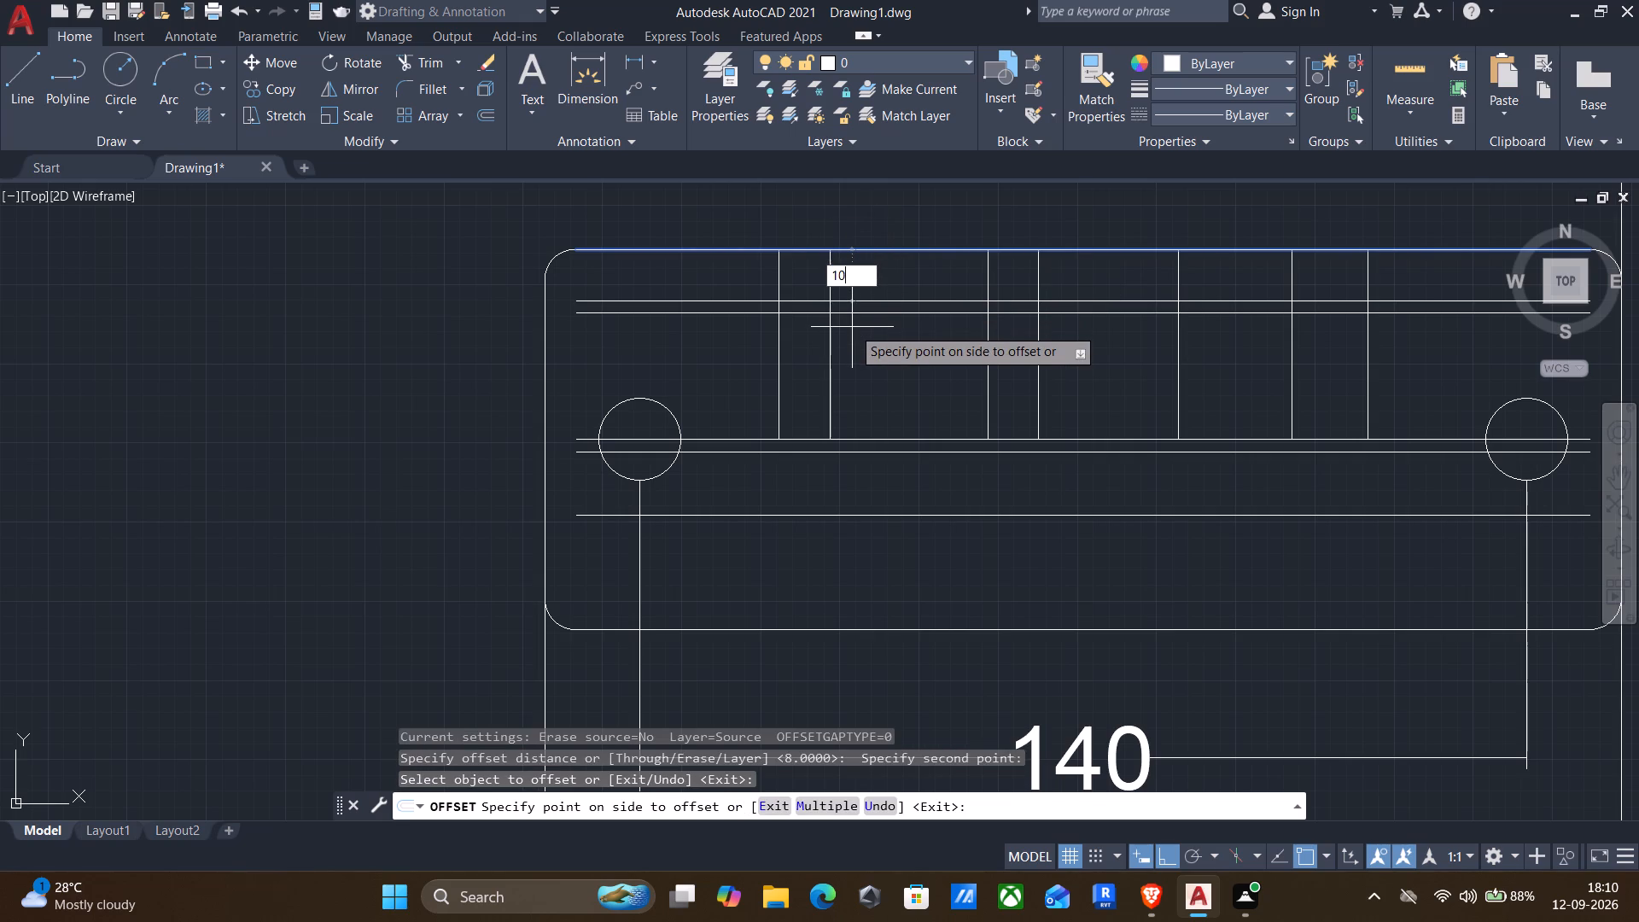
key(Return)
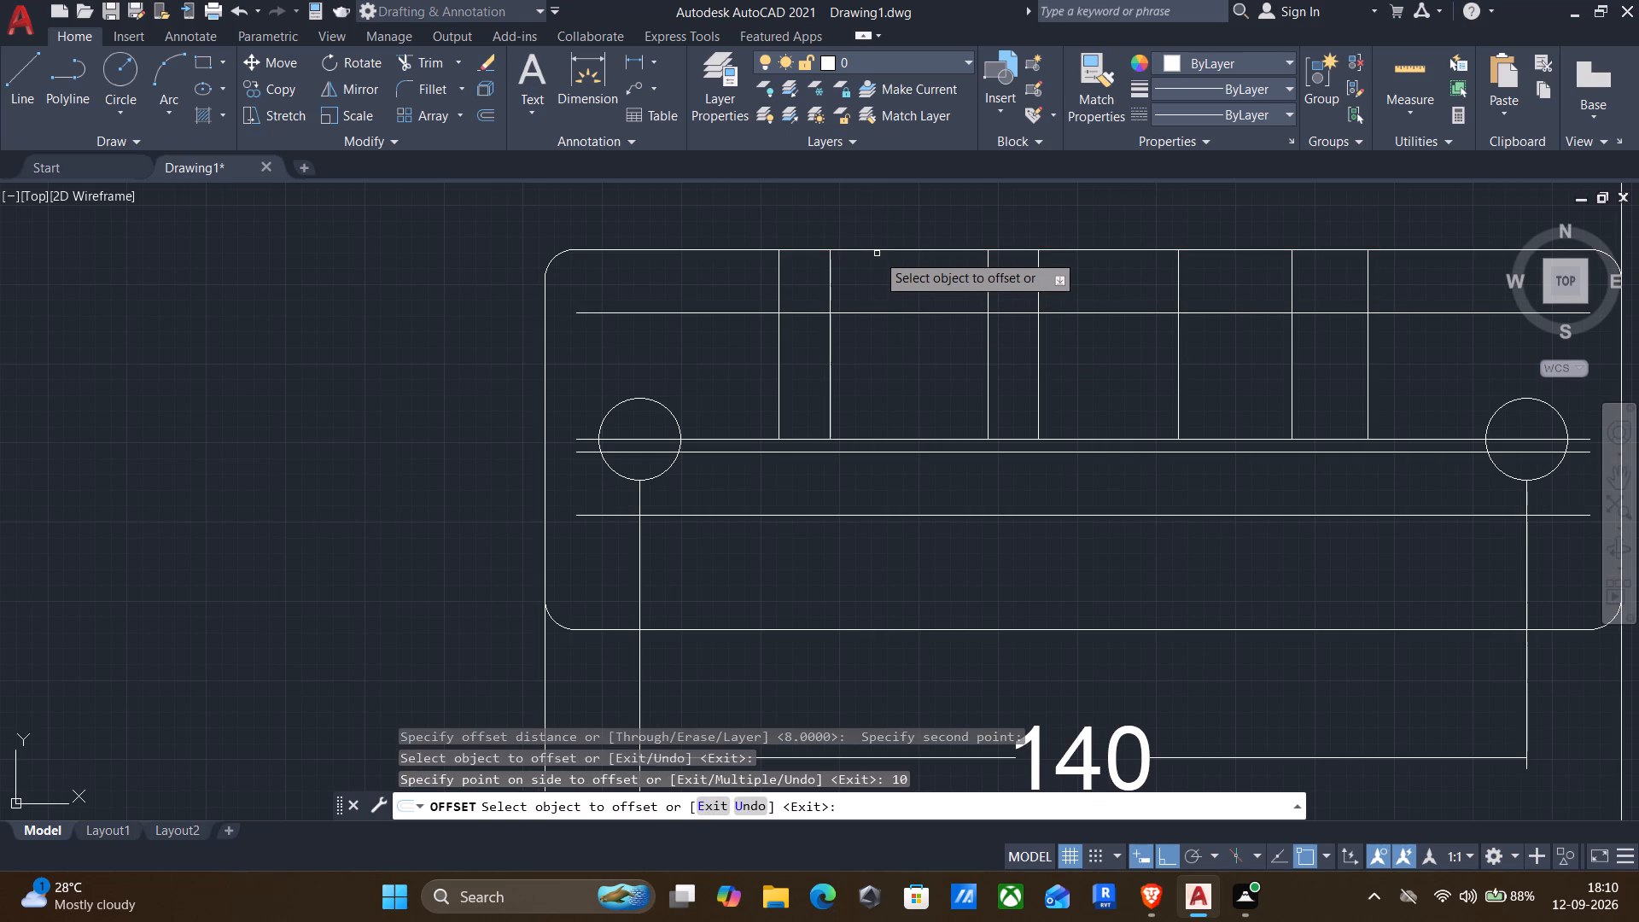
click(877, 245)
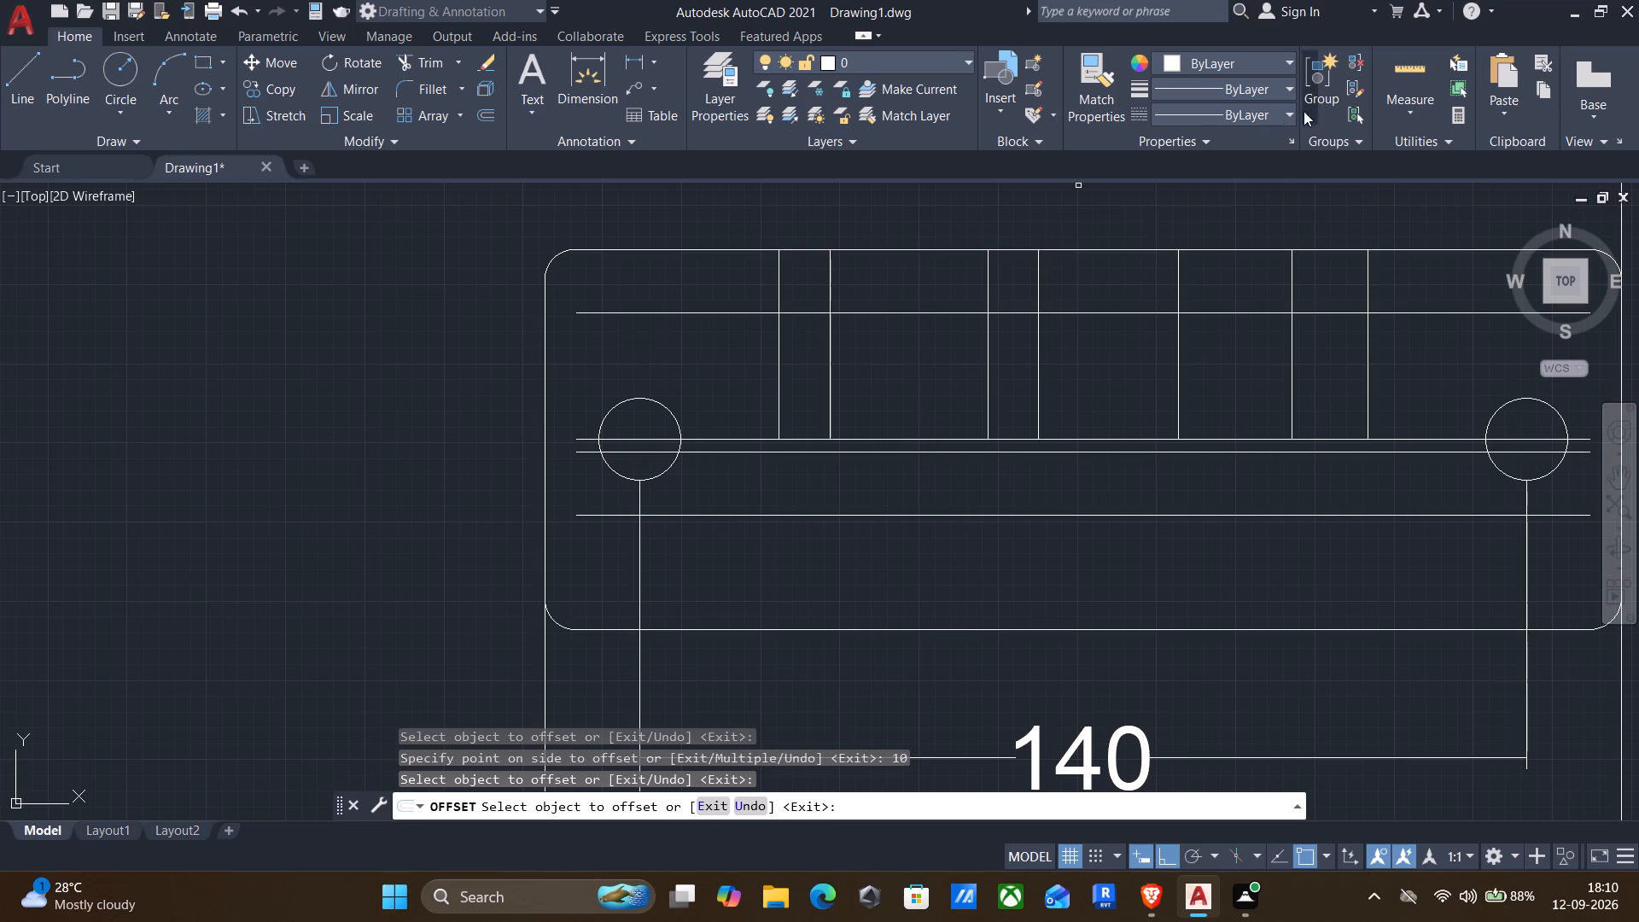
Measure the spacings between the plate's top edge, the horizontal construction lines and the vertical lines.
click(1391, 64)
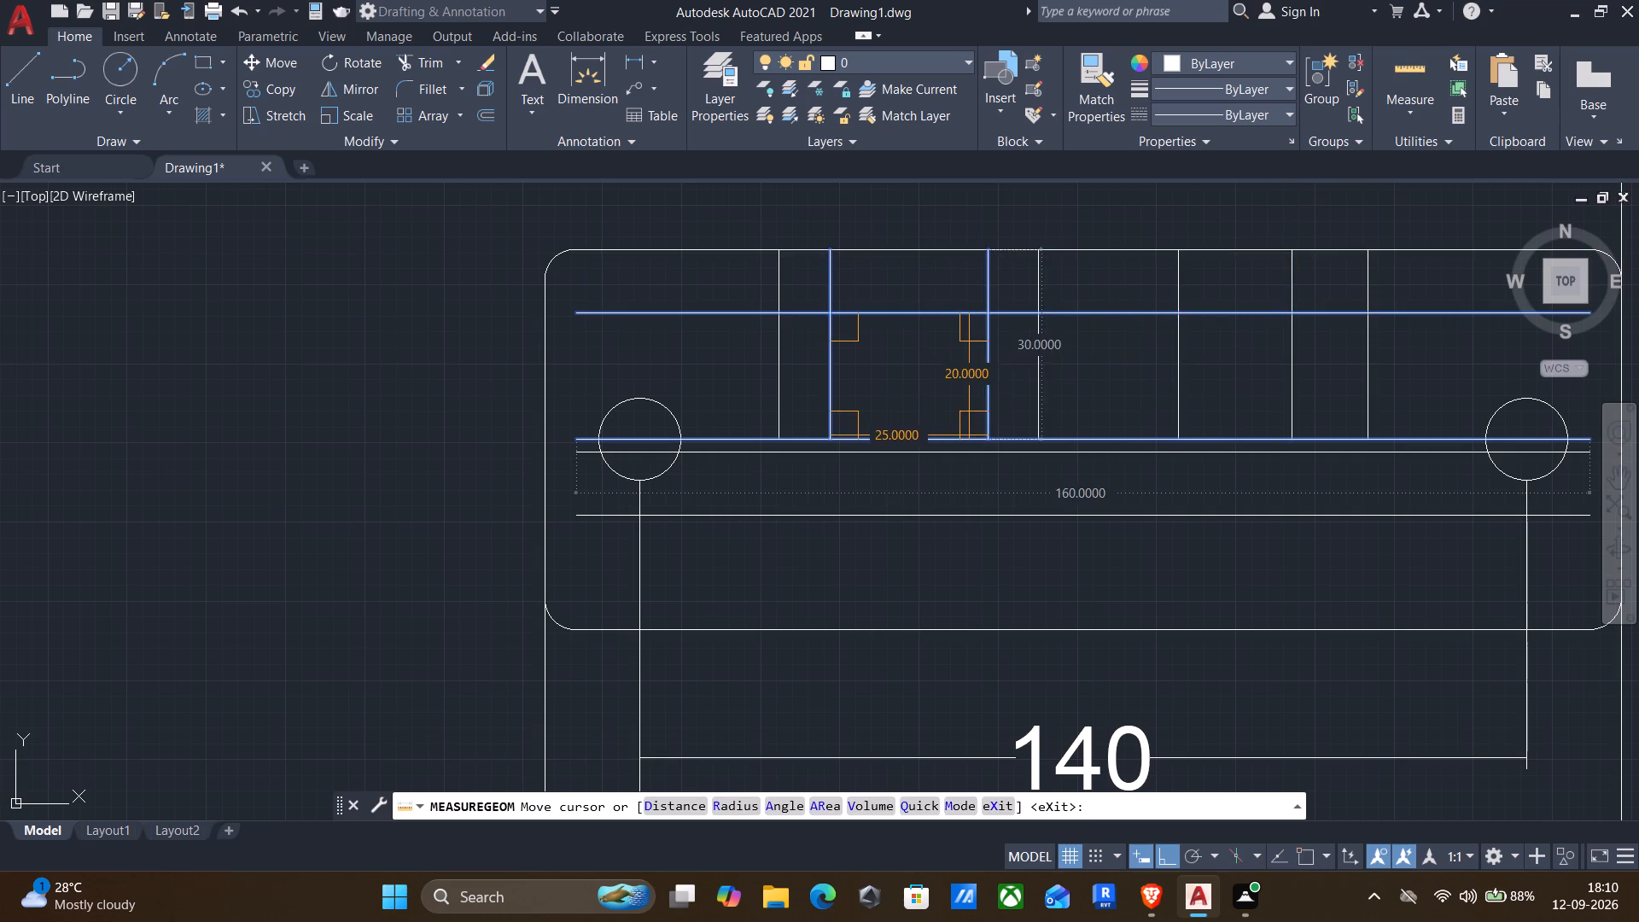
scroll(967, 436, up, 2)
scroll(918, 448, down, 1)
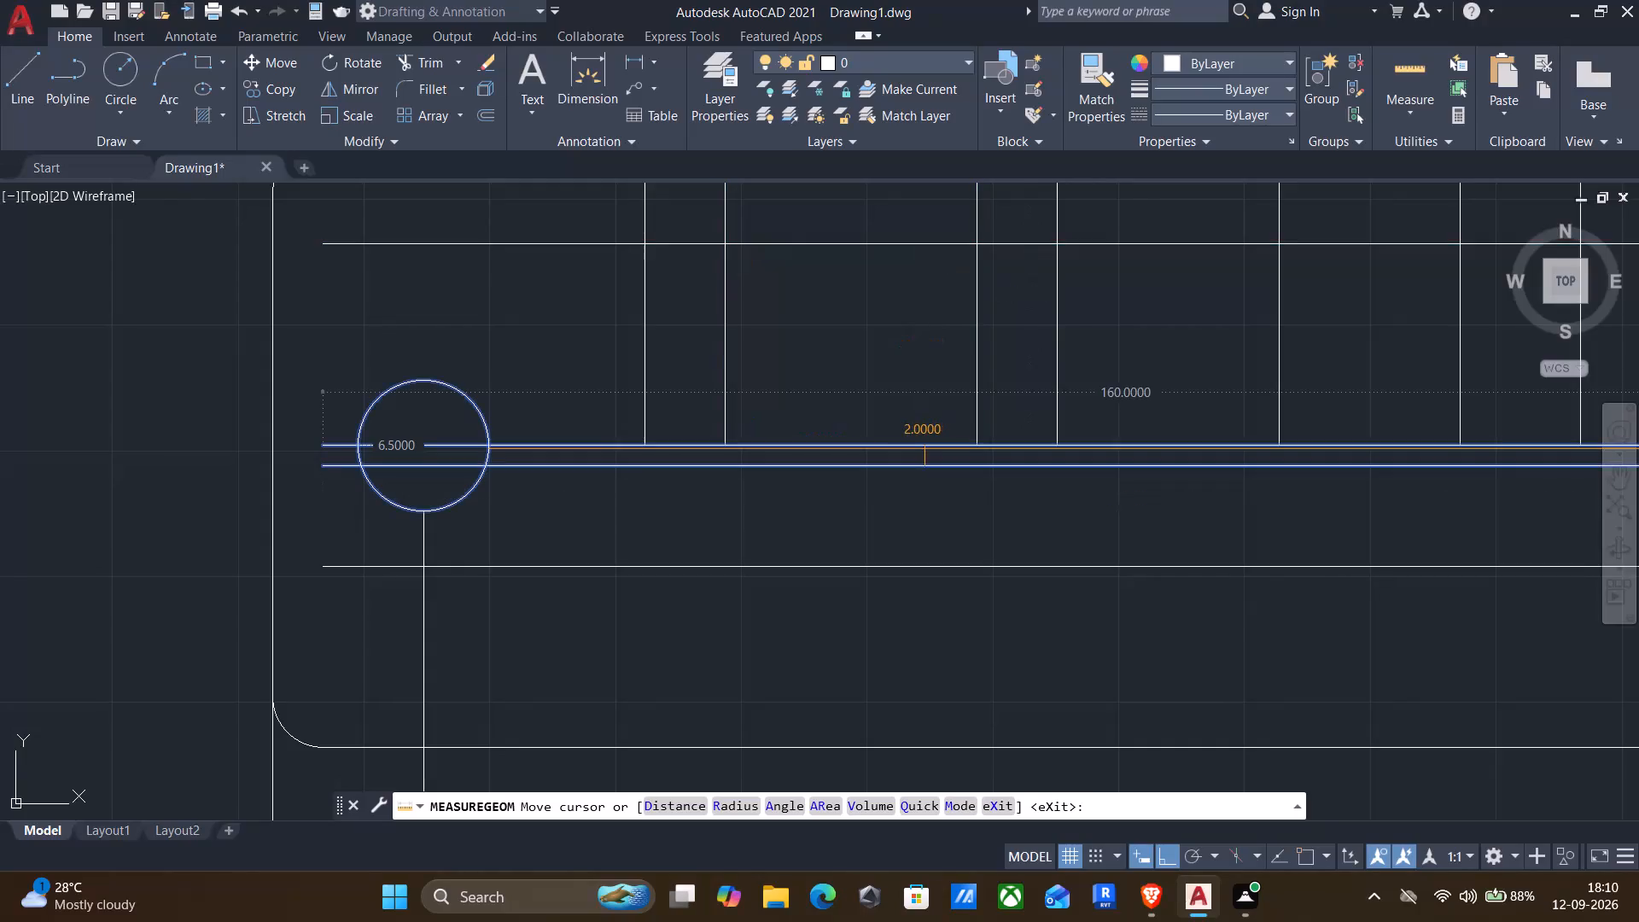
middle_drag(889, 486, 812, 741)
click(1404, 59)
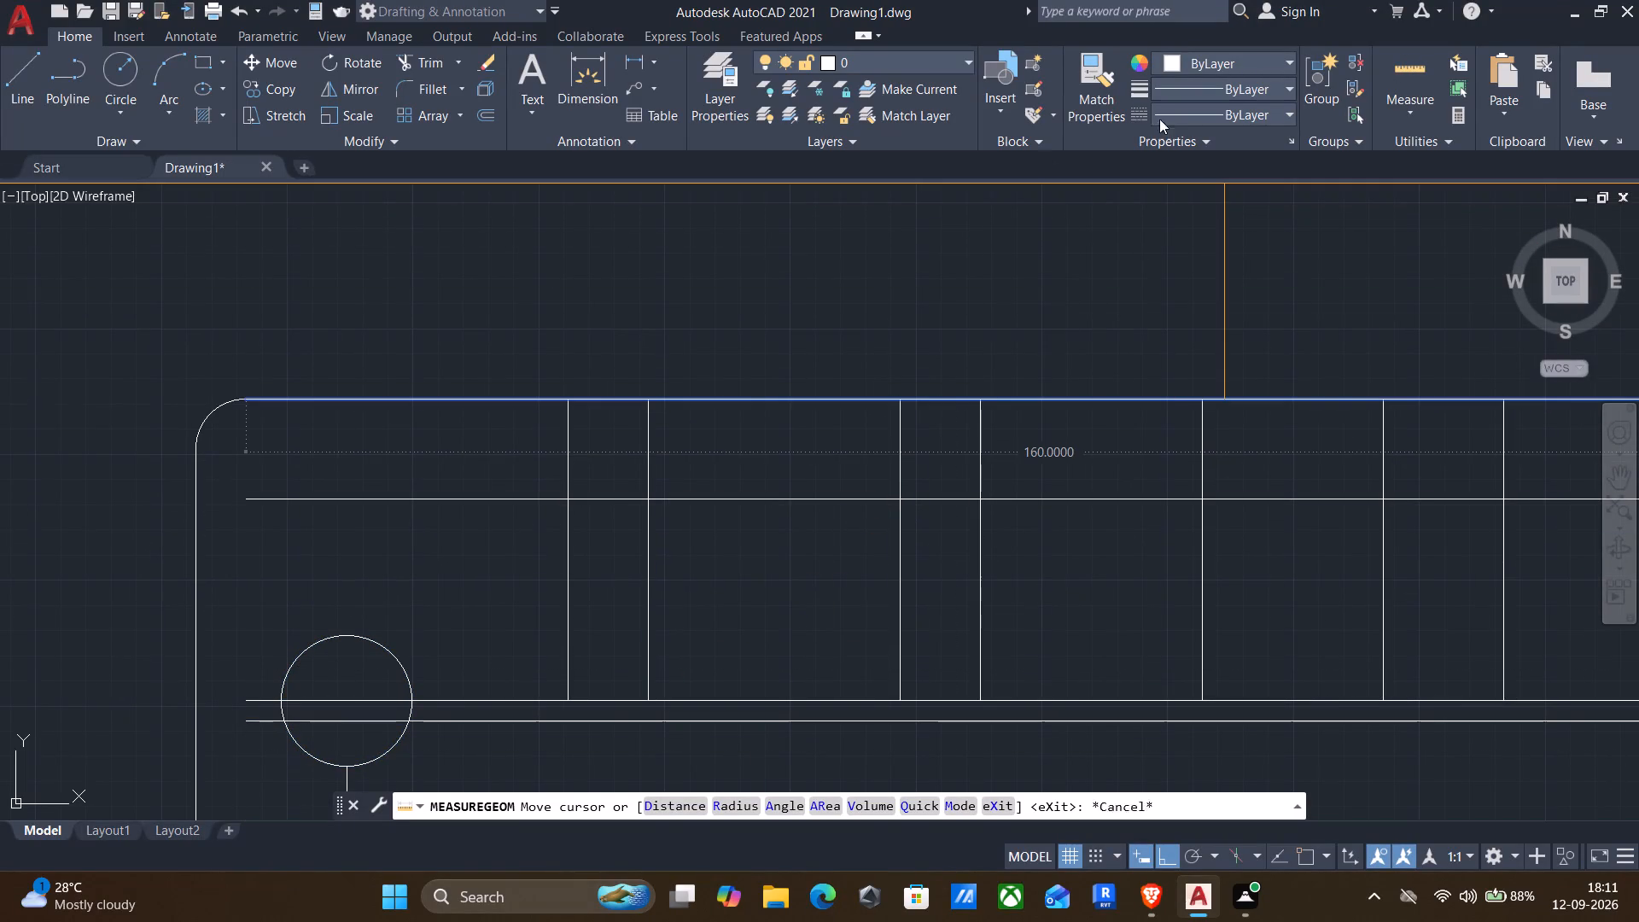
middle_drag(824, 469, 825, 461)
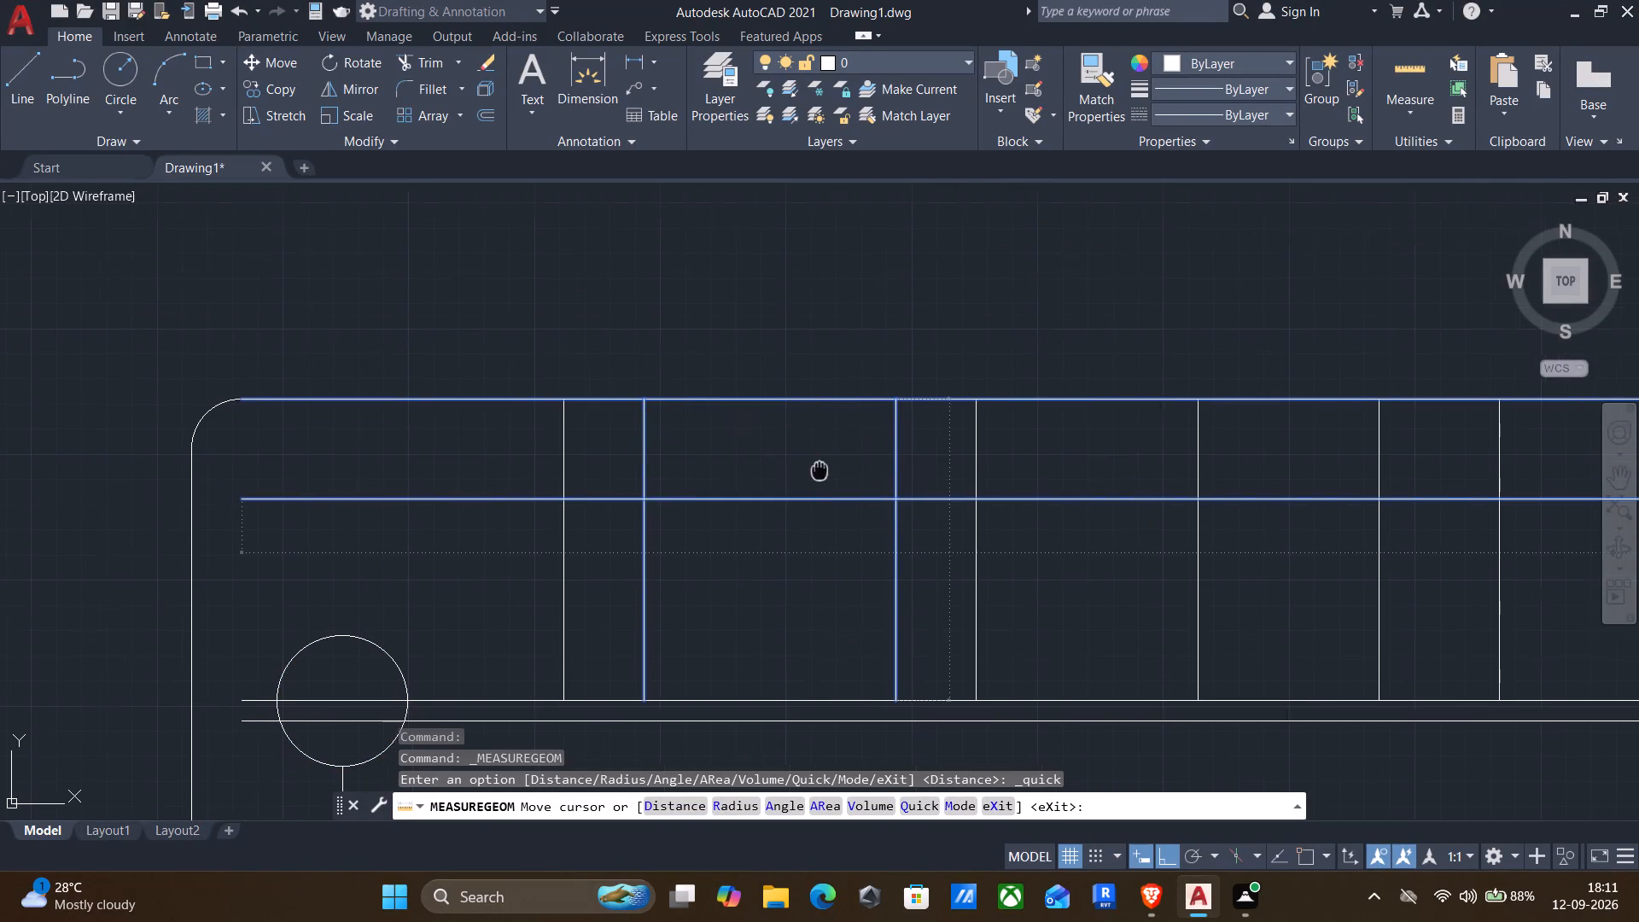
middle_drag(825, 461, 955, 321)
scroll(955, 317, down, 1)
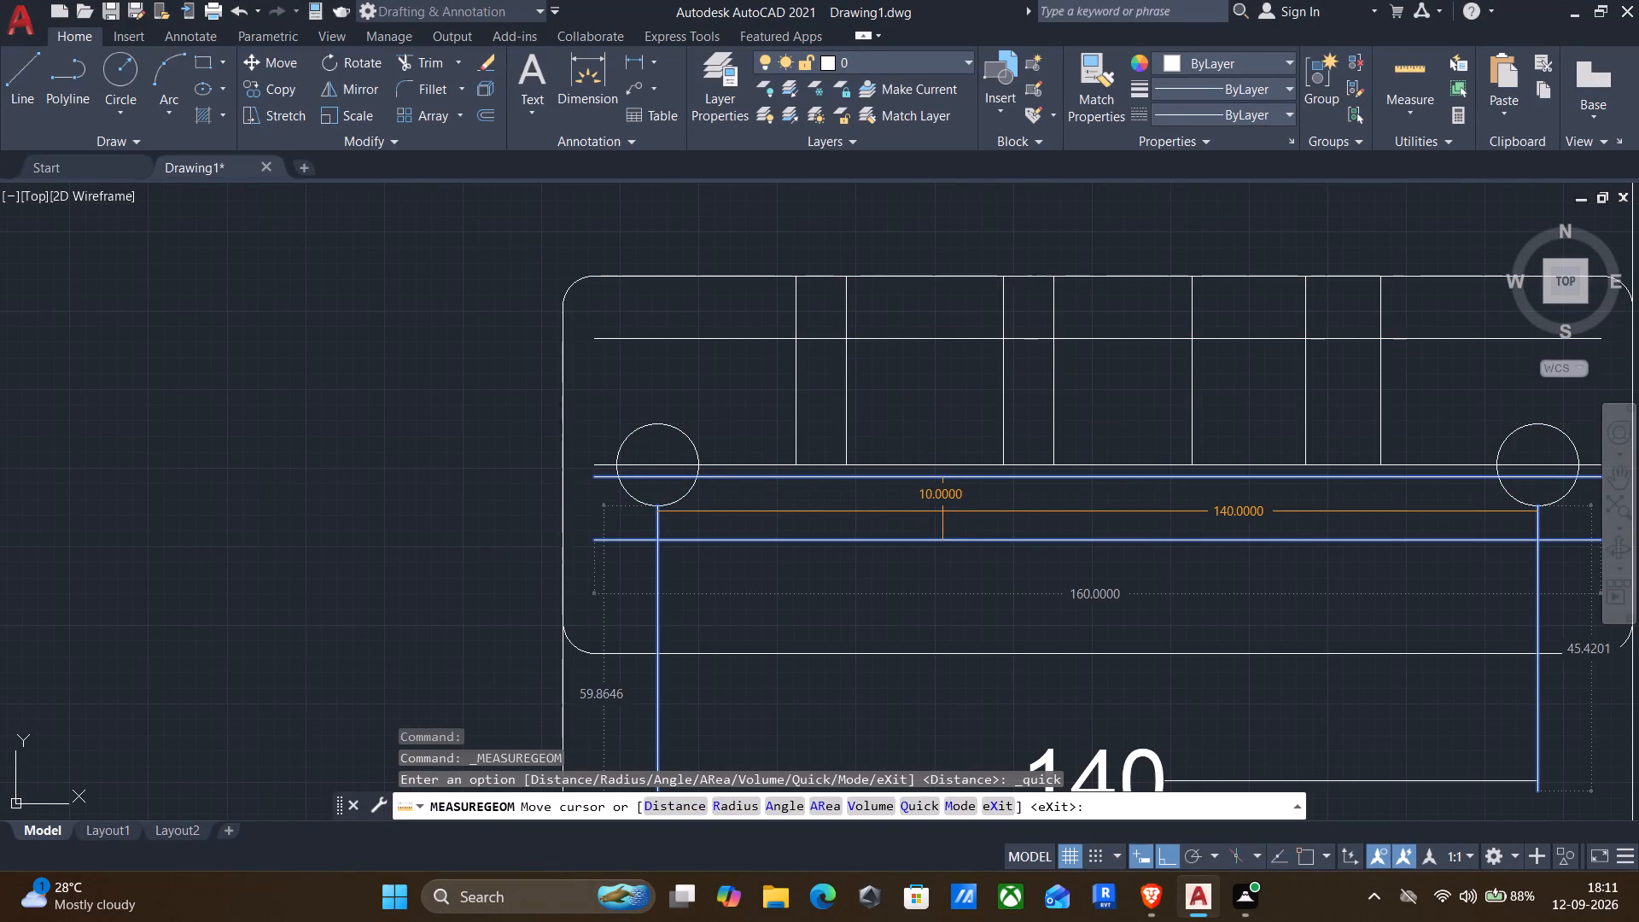
middle_drag(938, 510, 875, 546)
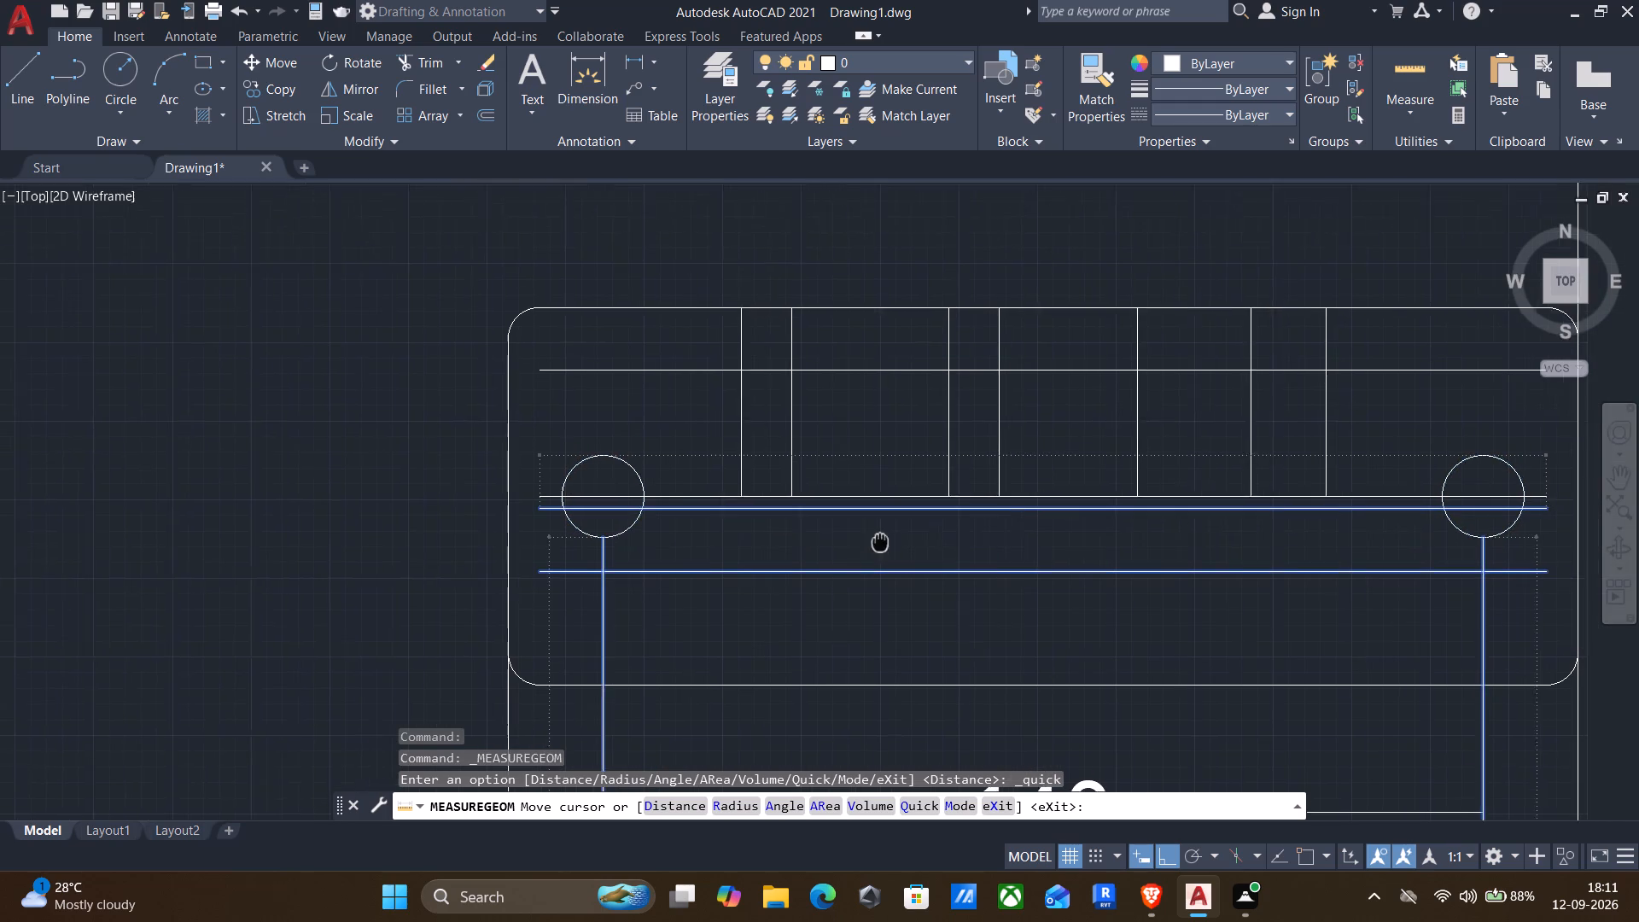
middle_drag(875, 546, 865, 551)
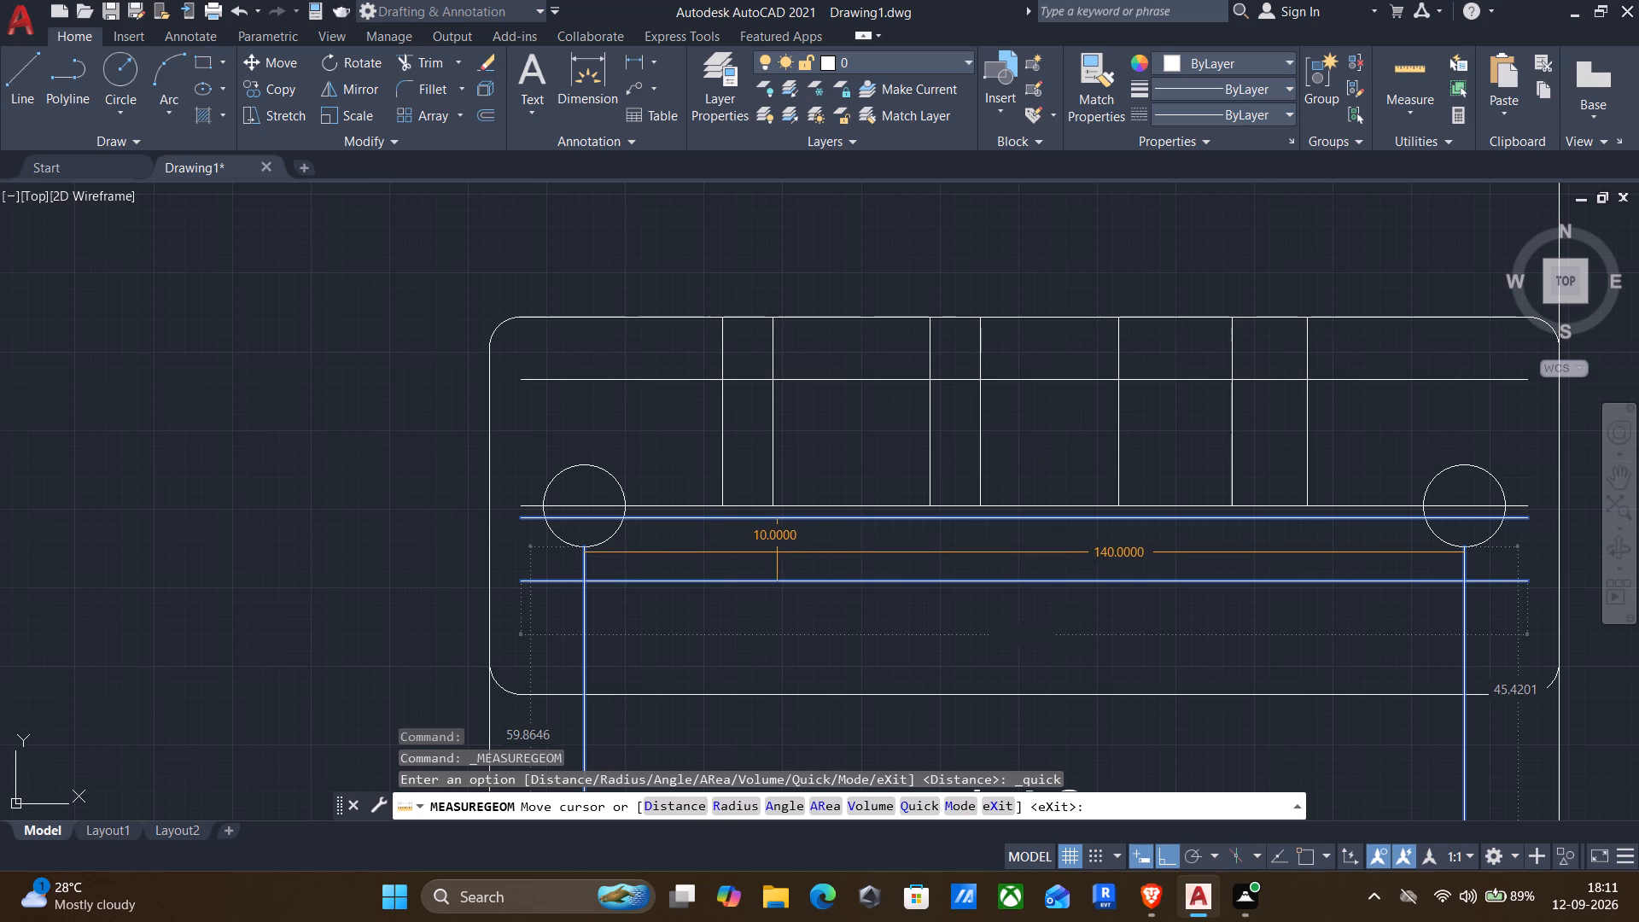
key(Escape)
Extend the four leftmost vertical construction lines inside the plate down to the lowest horizontal construction line.
text(EX)
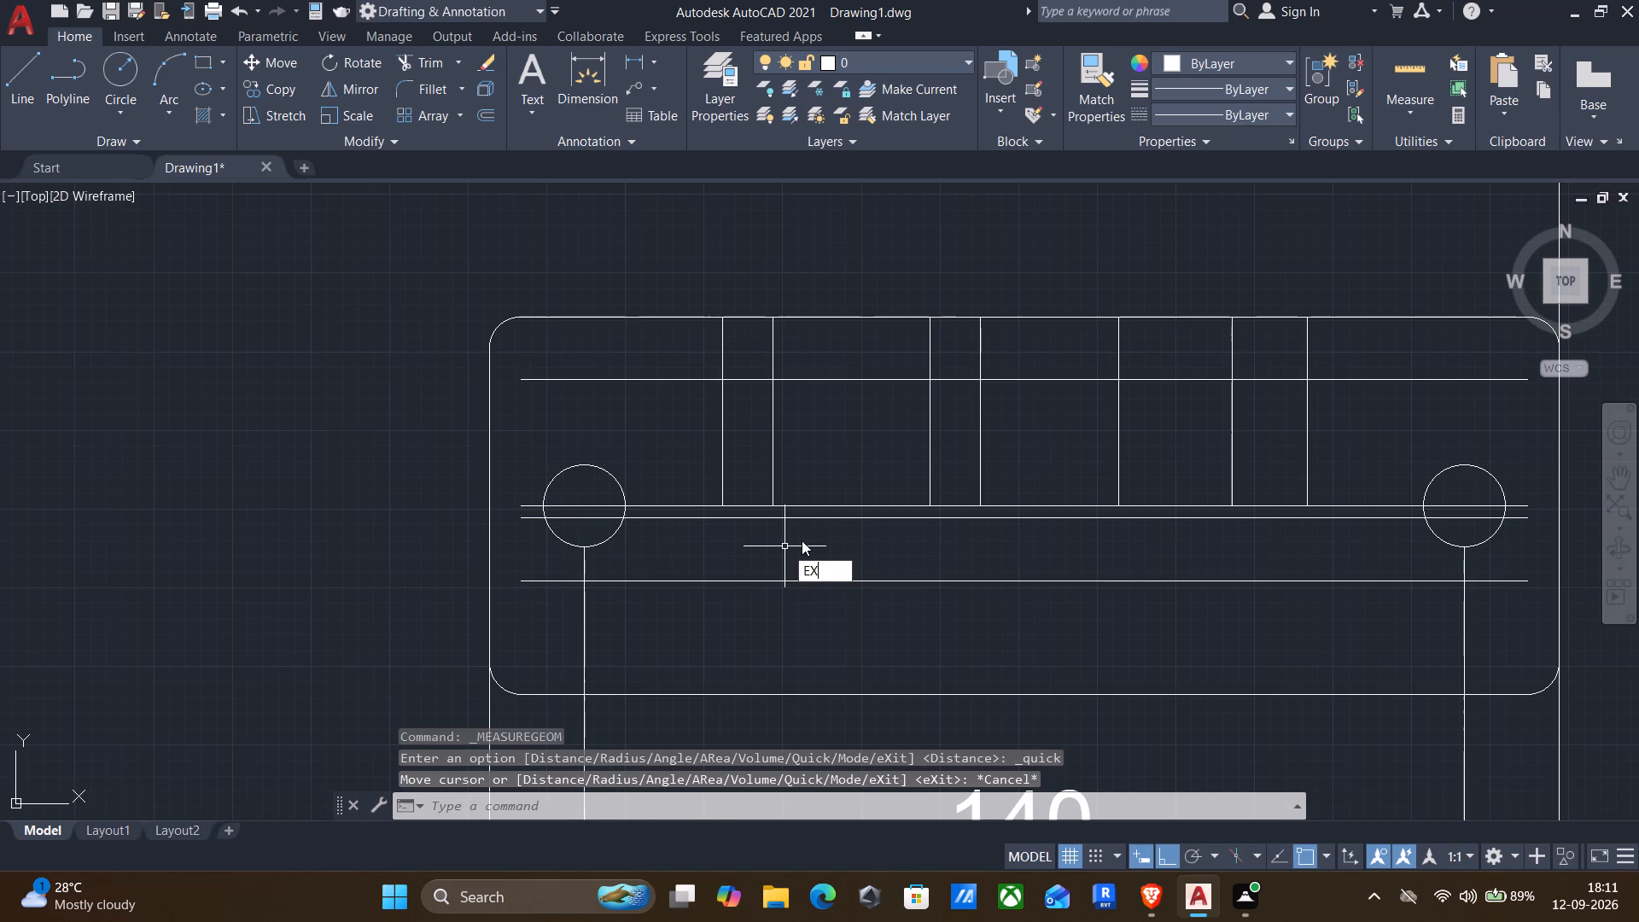
key(Return)
click(723, 469)
click(722, 469)
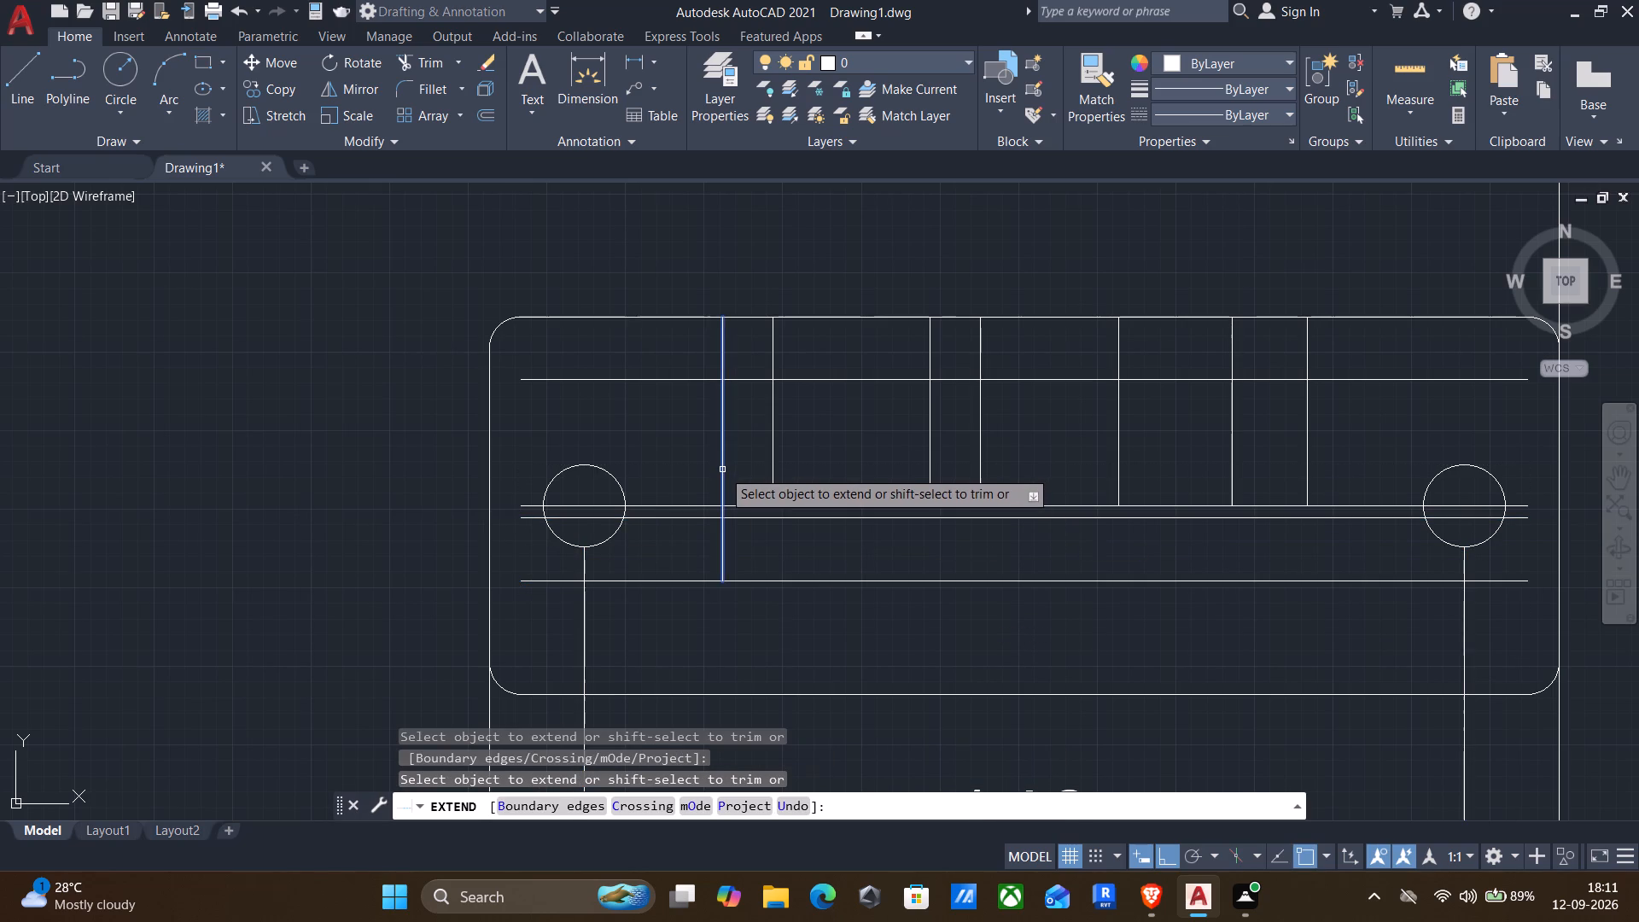
click(776, 463)
click(773, 460)
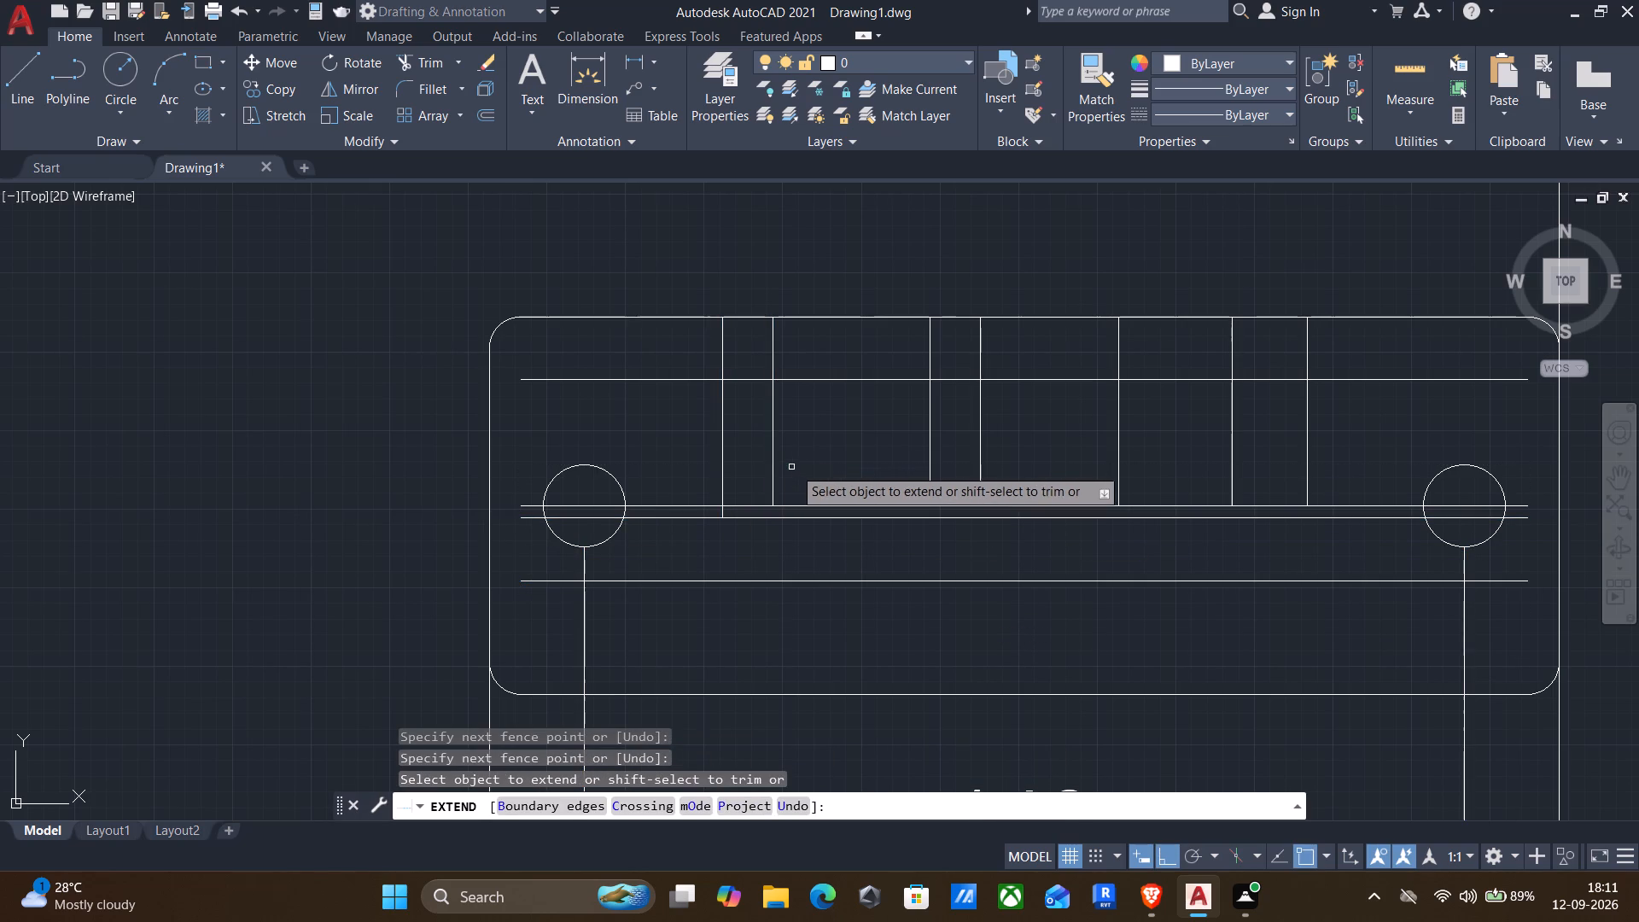
click(777, 459)
click(761, 461)
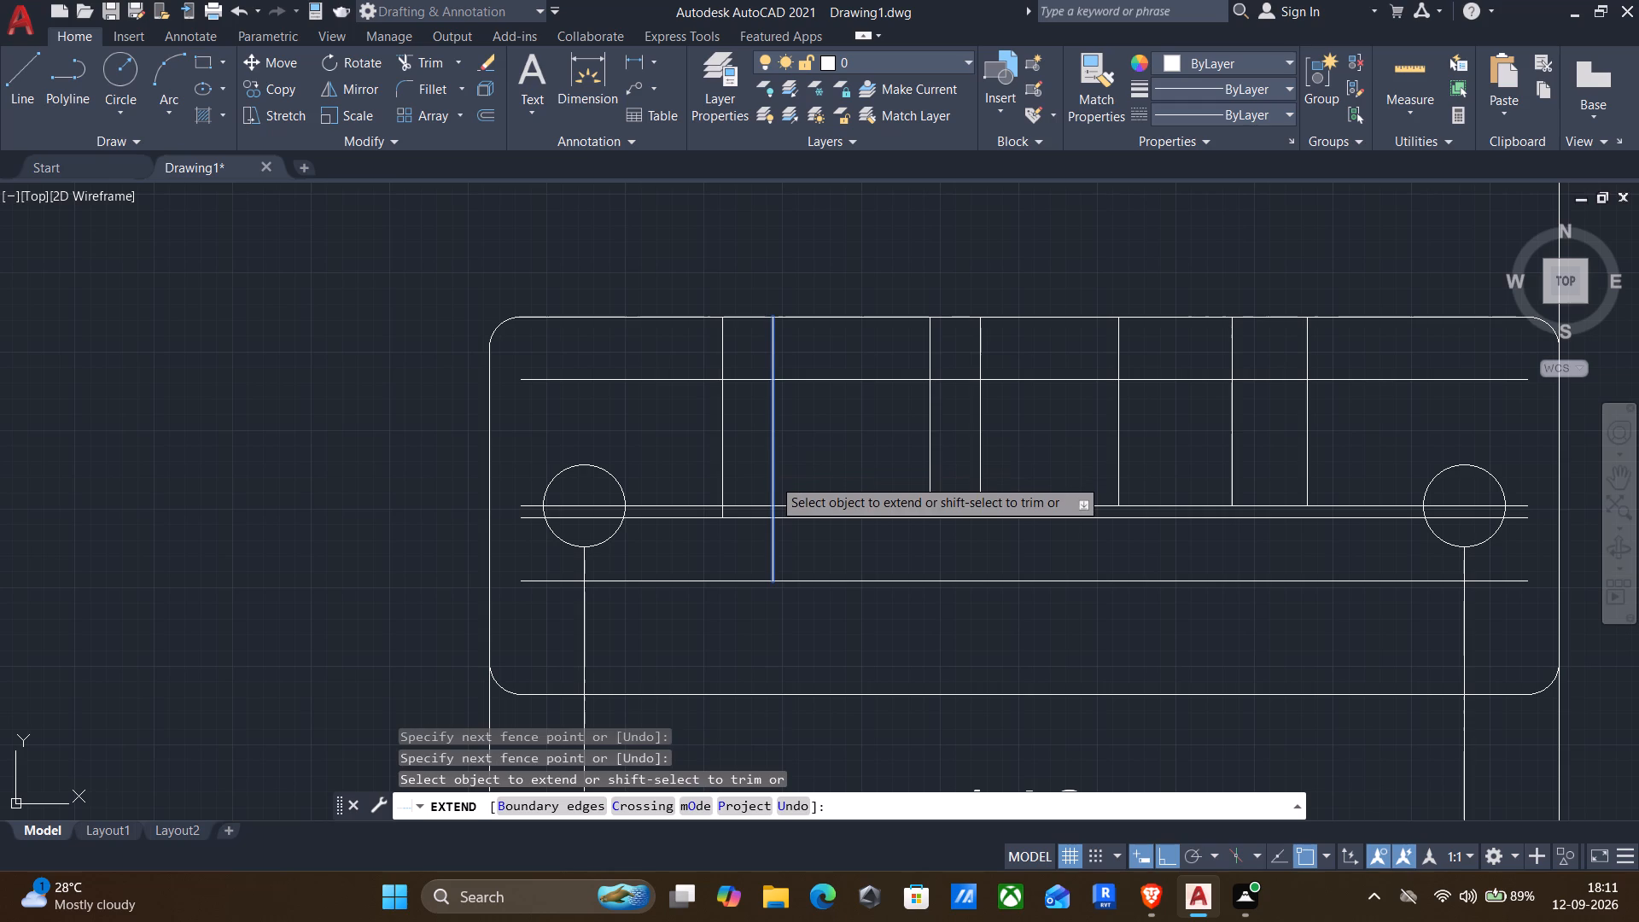
click(773, 478)
click(738, 480)
click(710, 480)
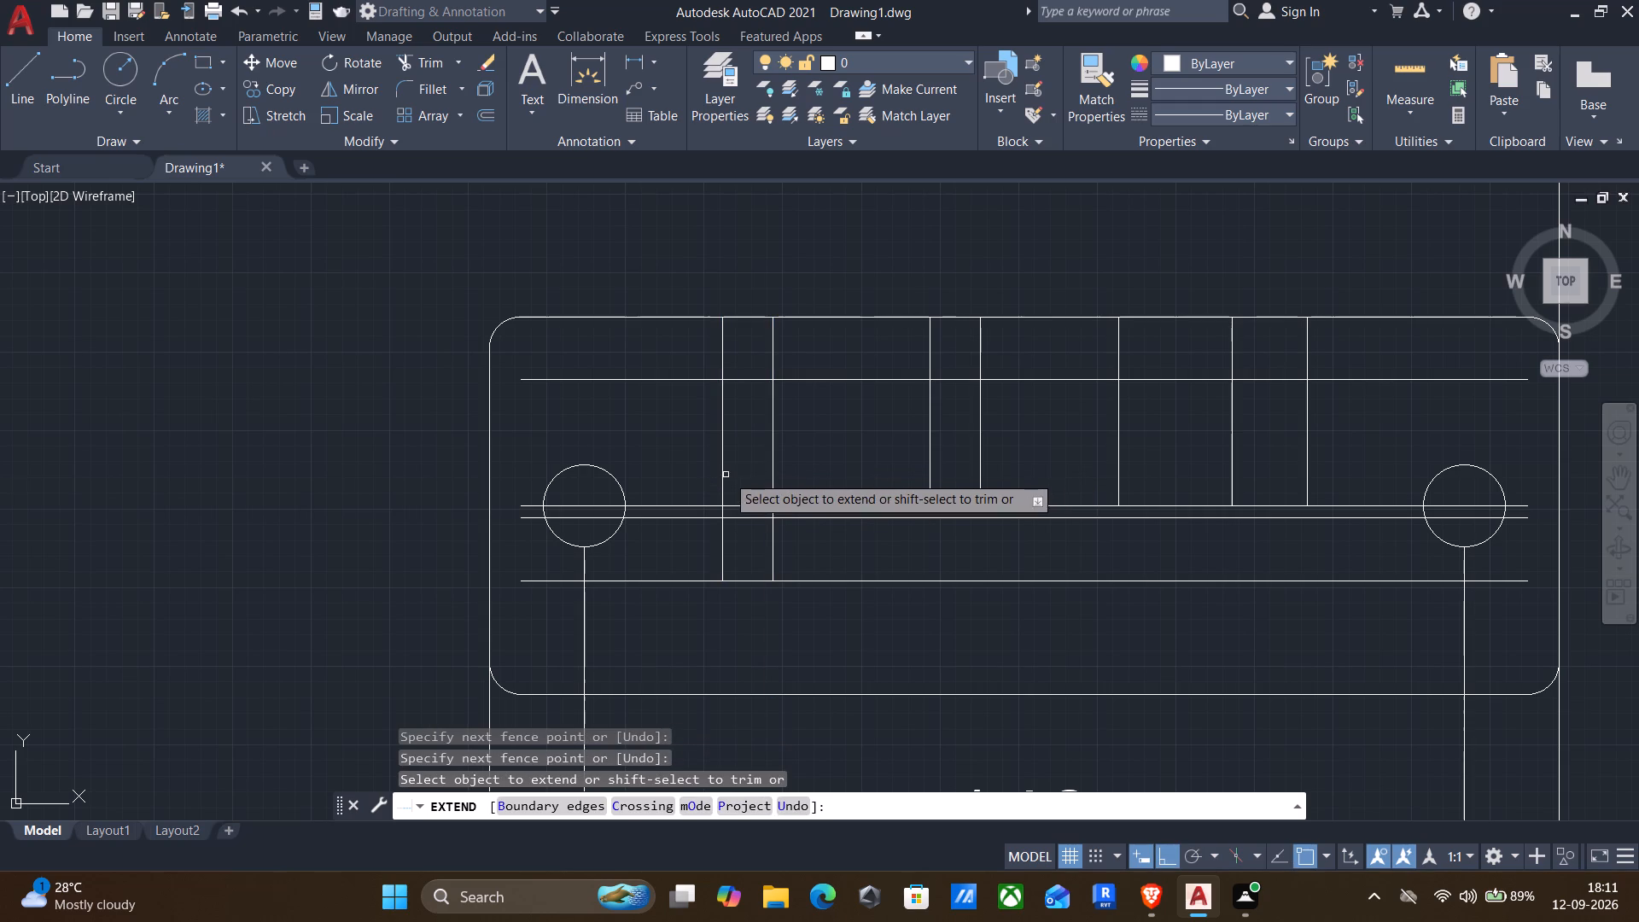
drag(1025, 443, 885, 478)
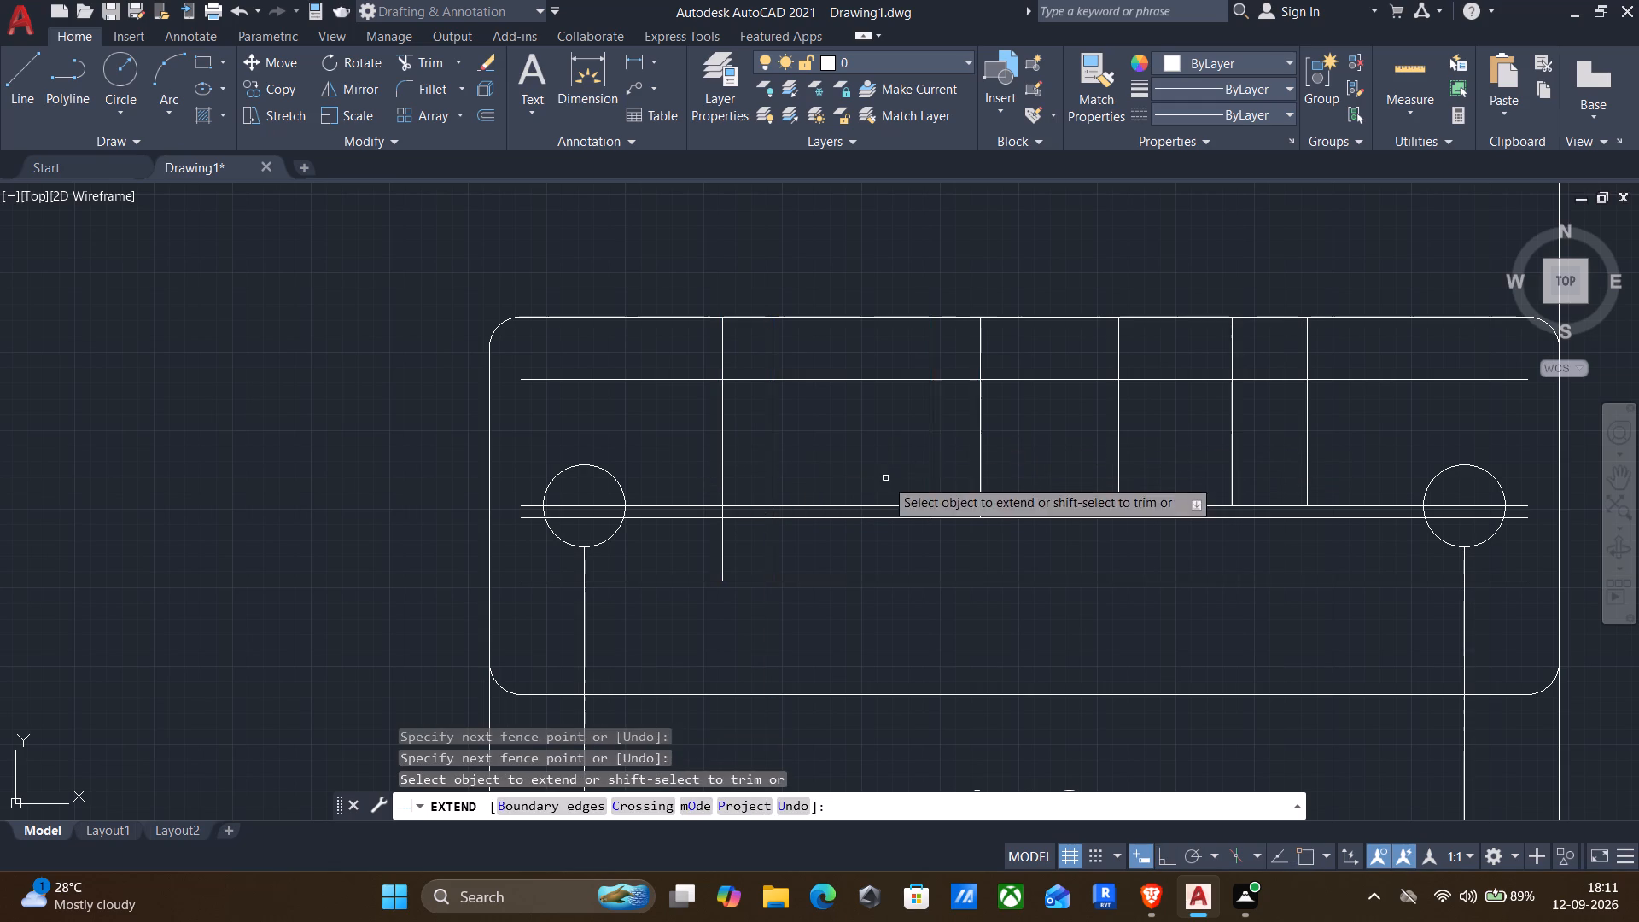
drag(1010, 479, 831, 441)
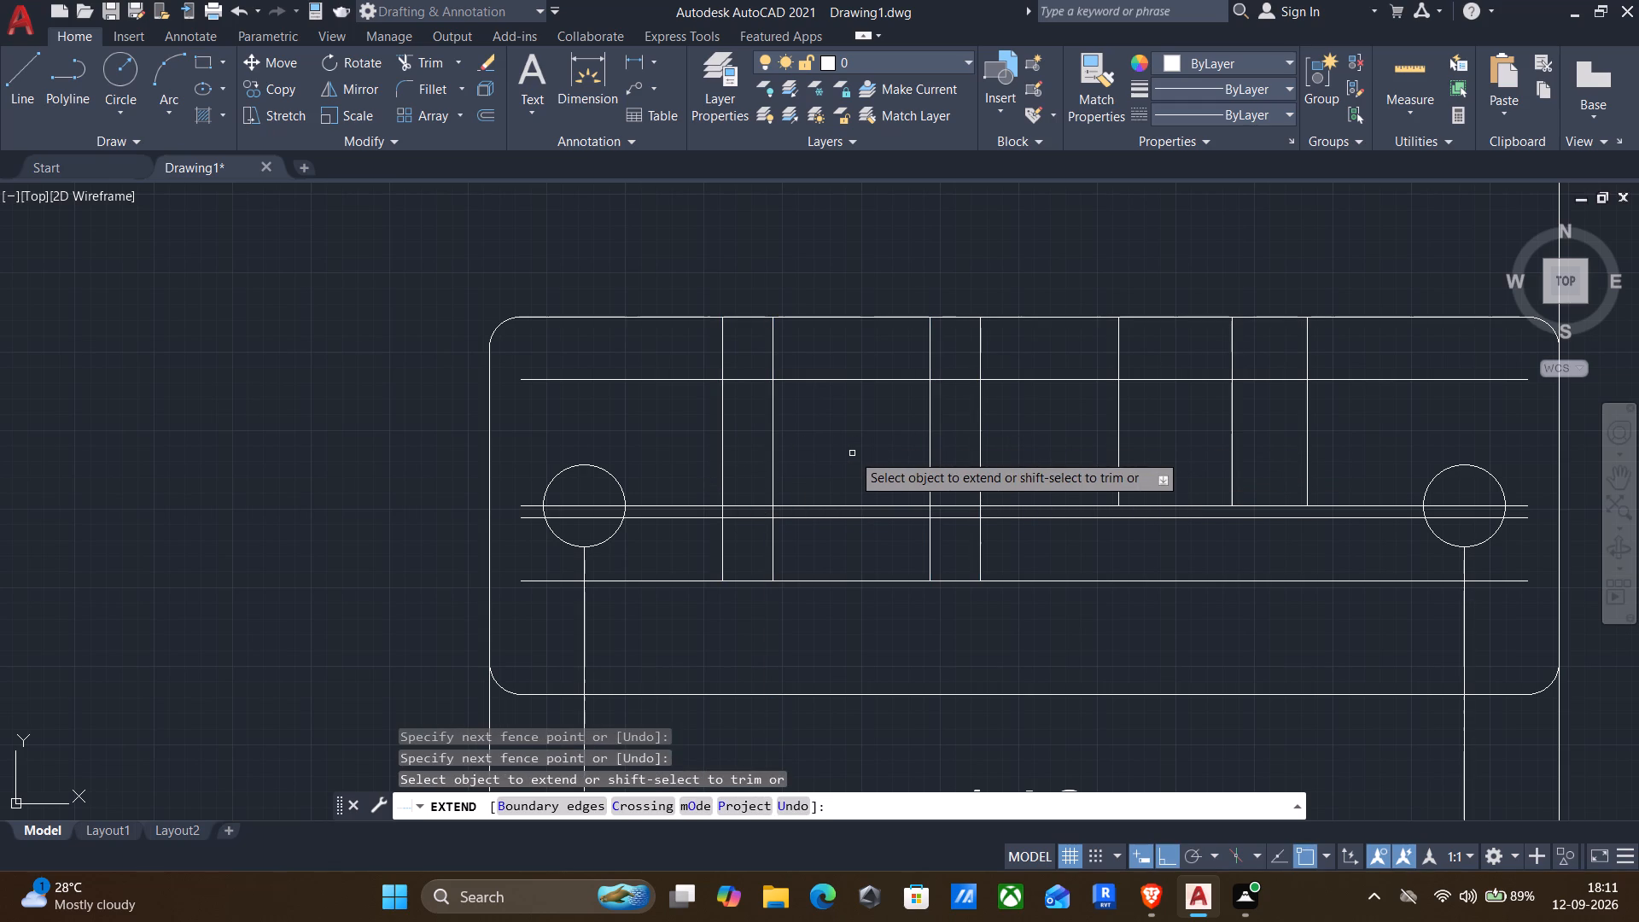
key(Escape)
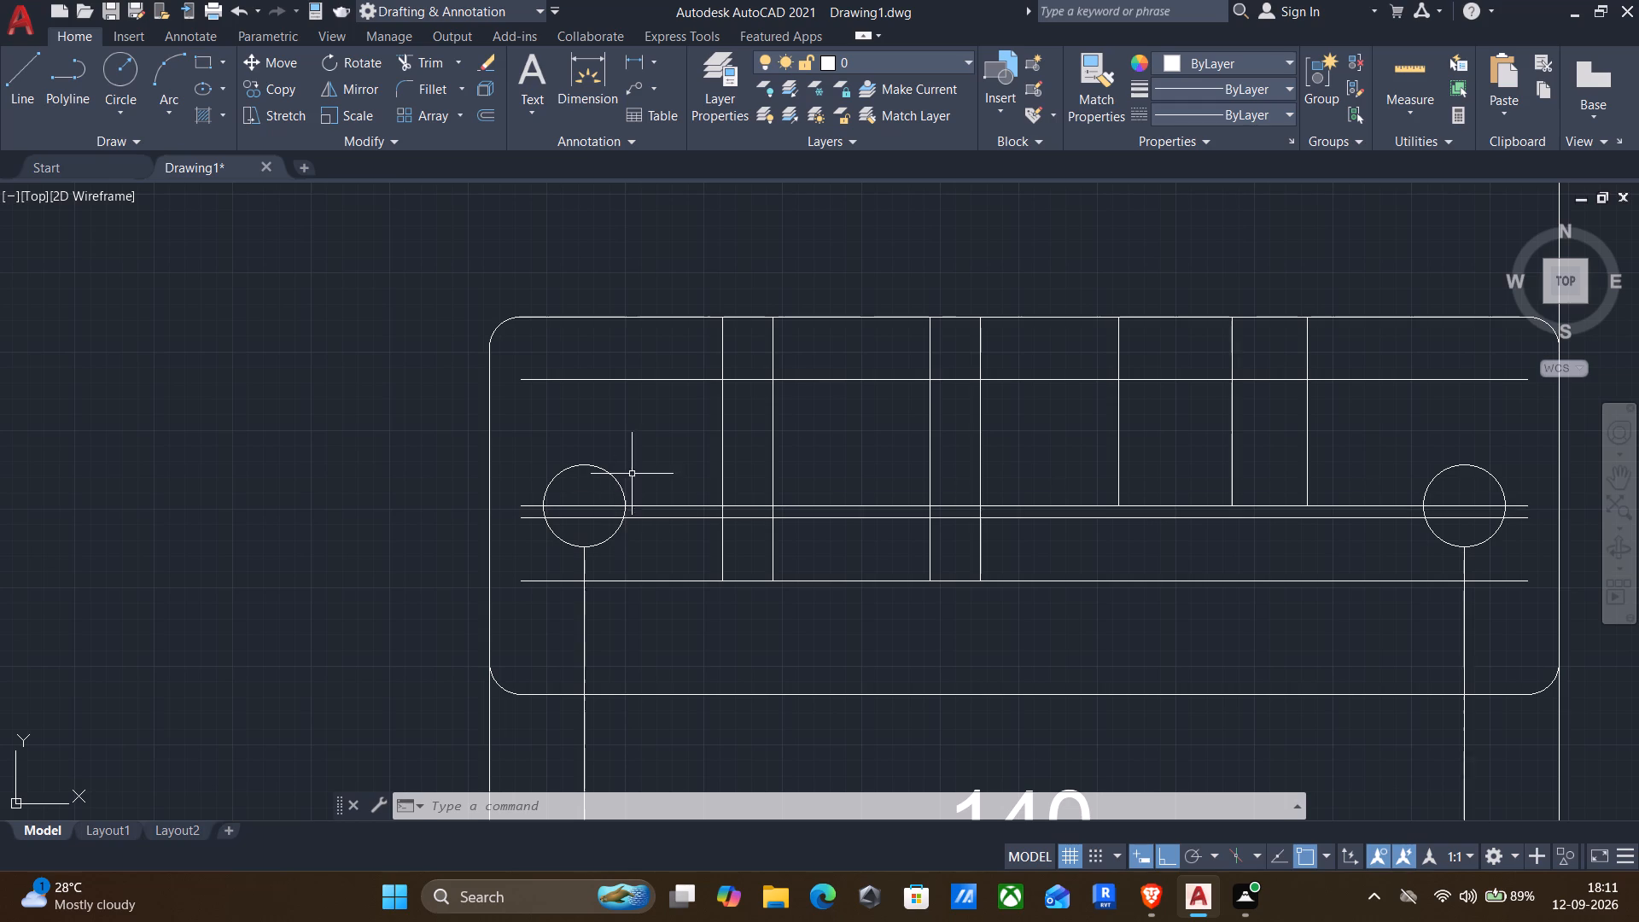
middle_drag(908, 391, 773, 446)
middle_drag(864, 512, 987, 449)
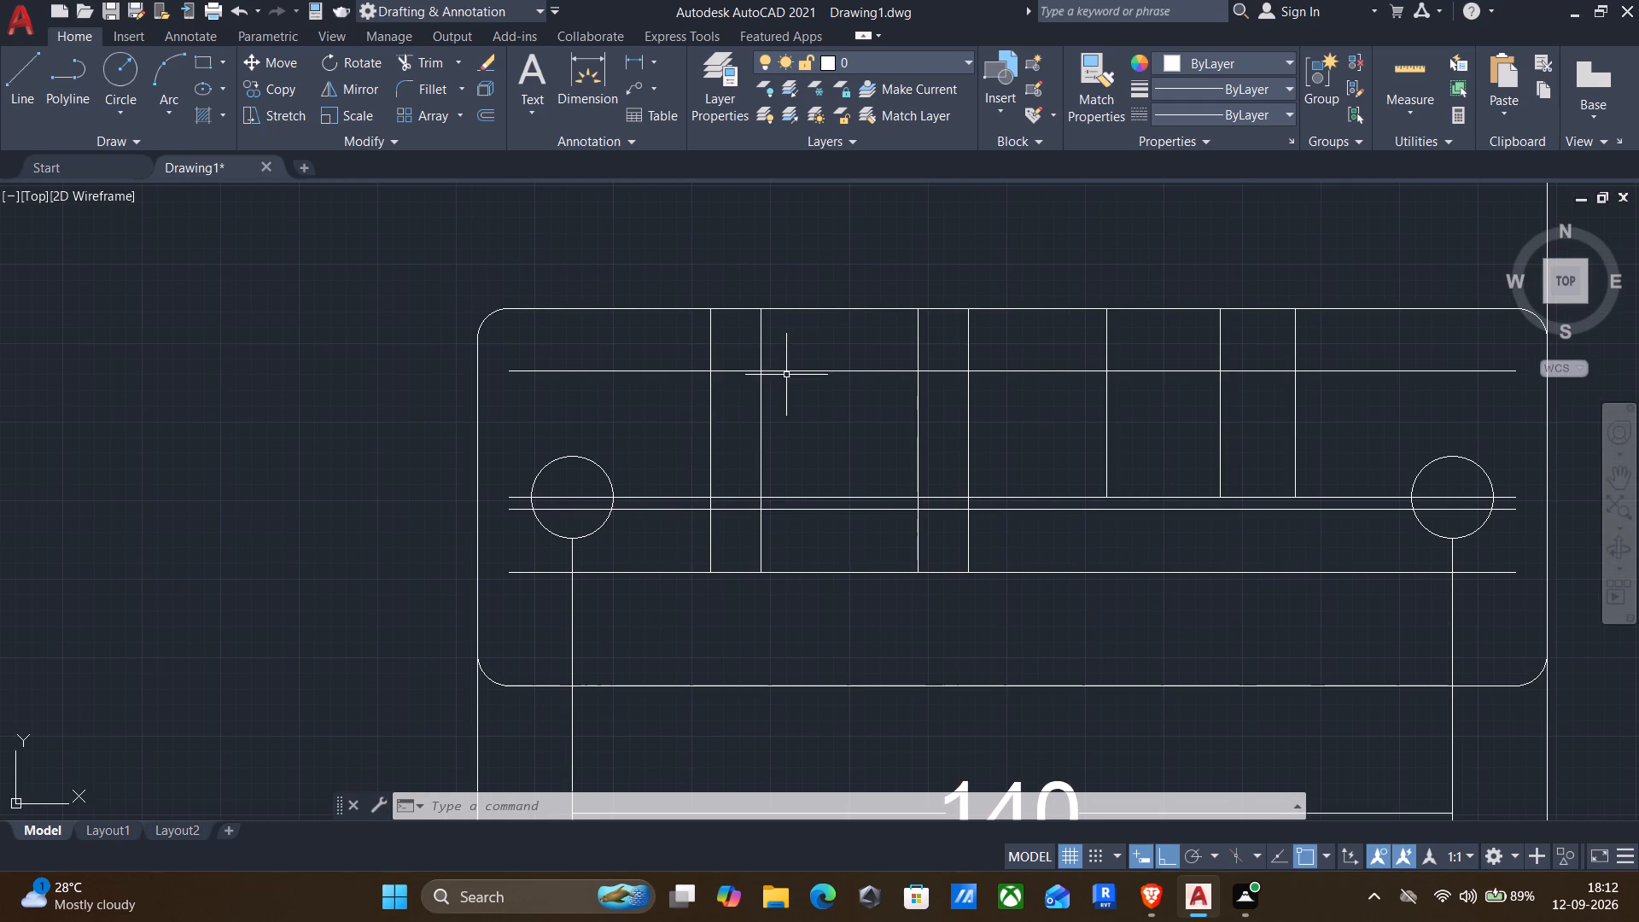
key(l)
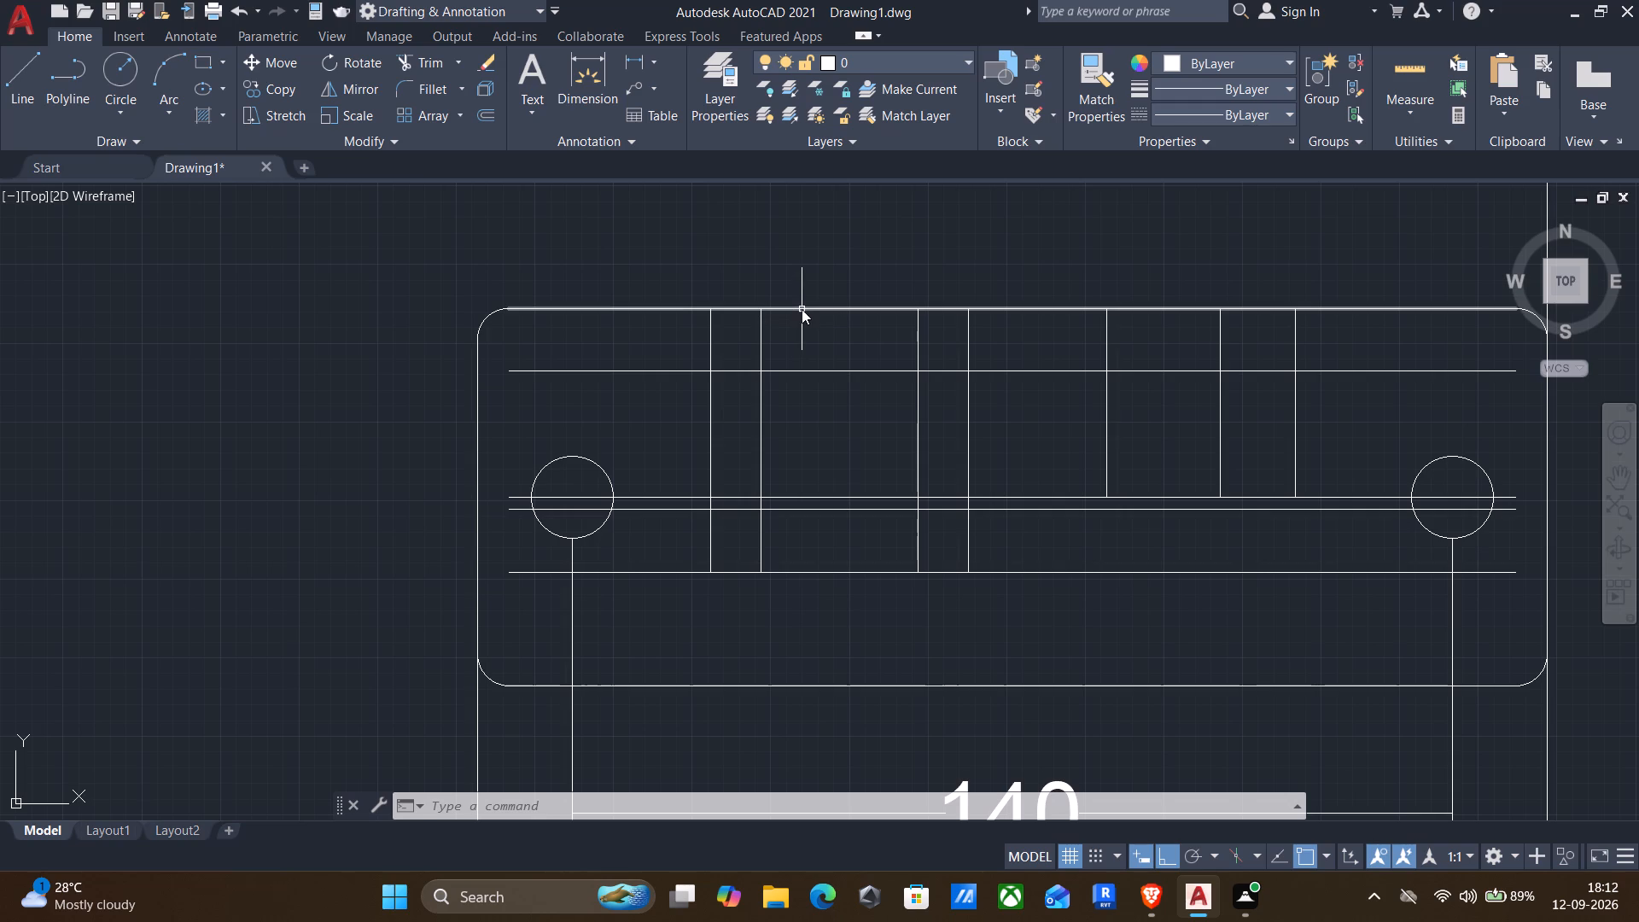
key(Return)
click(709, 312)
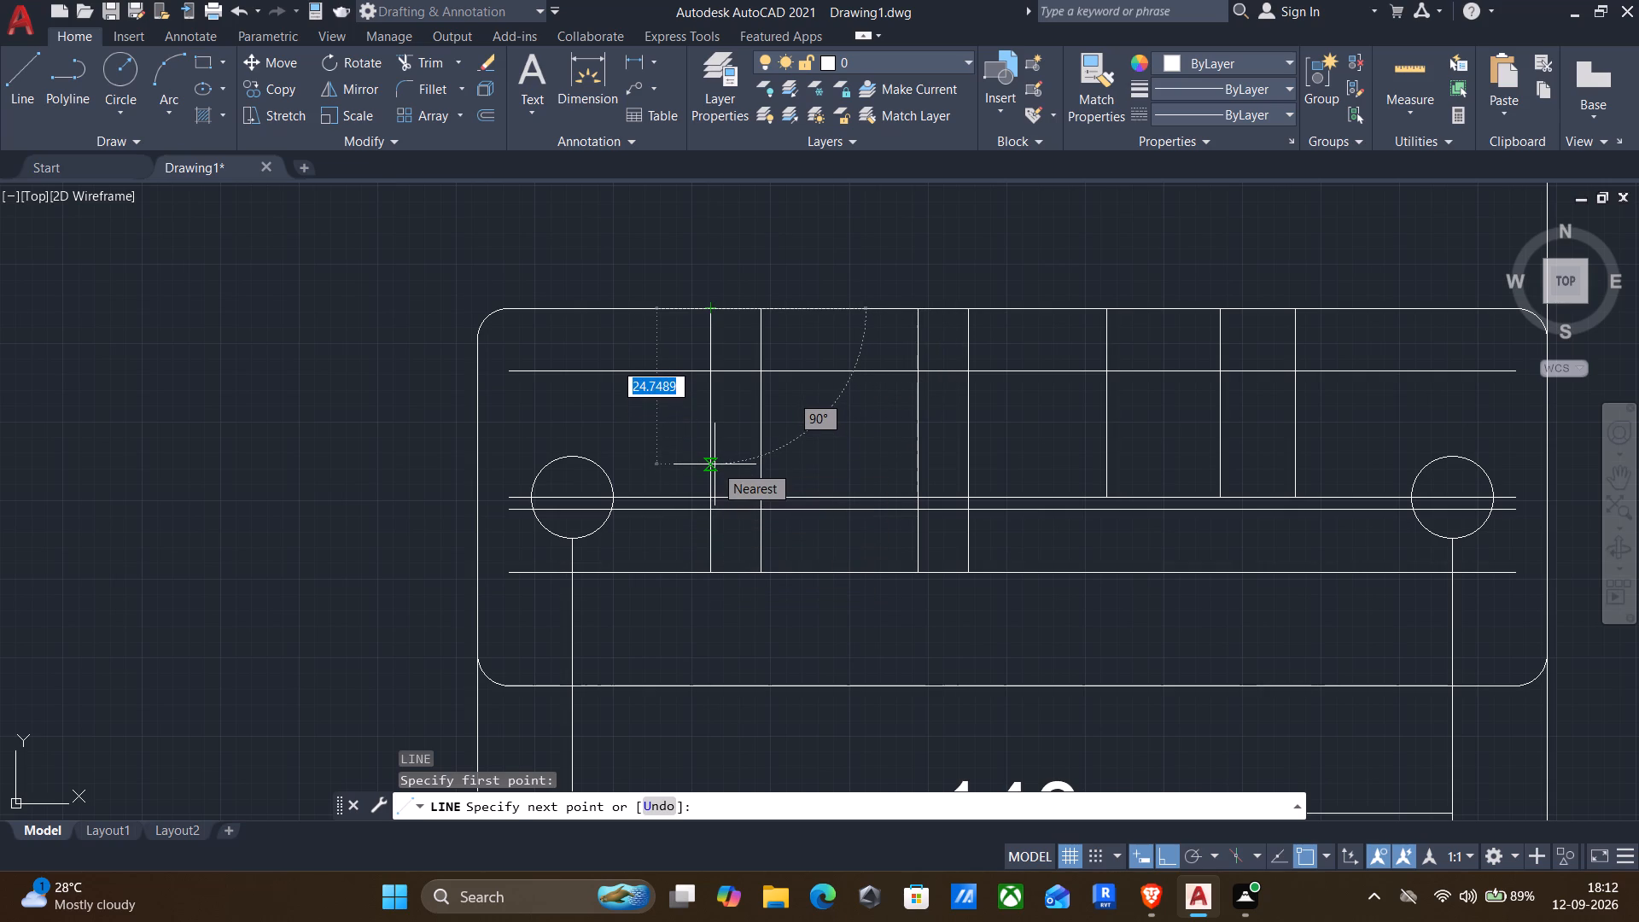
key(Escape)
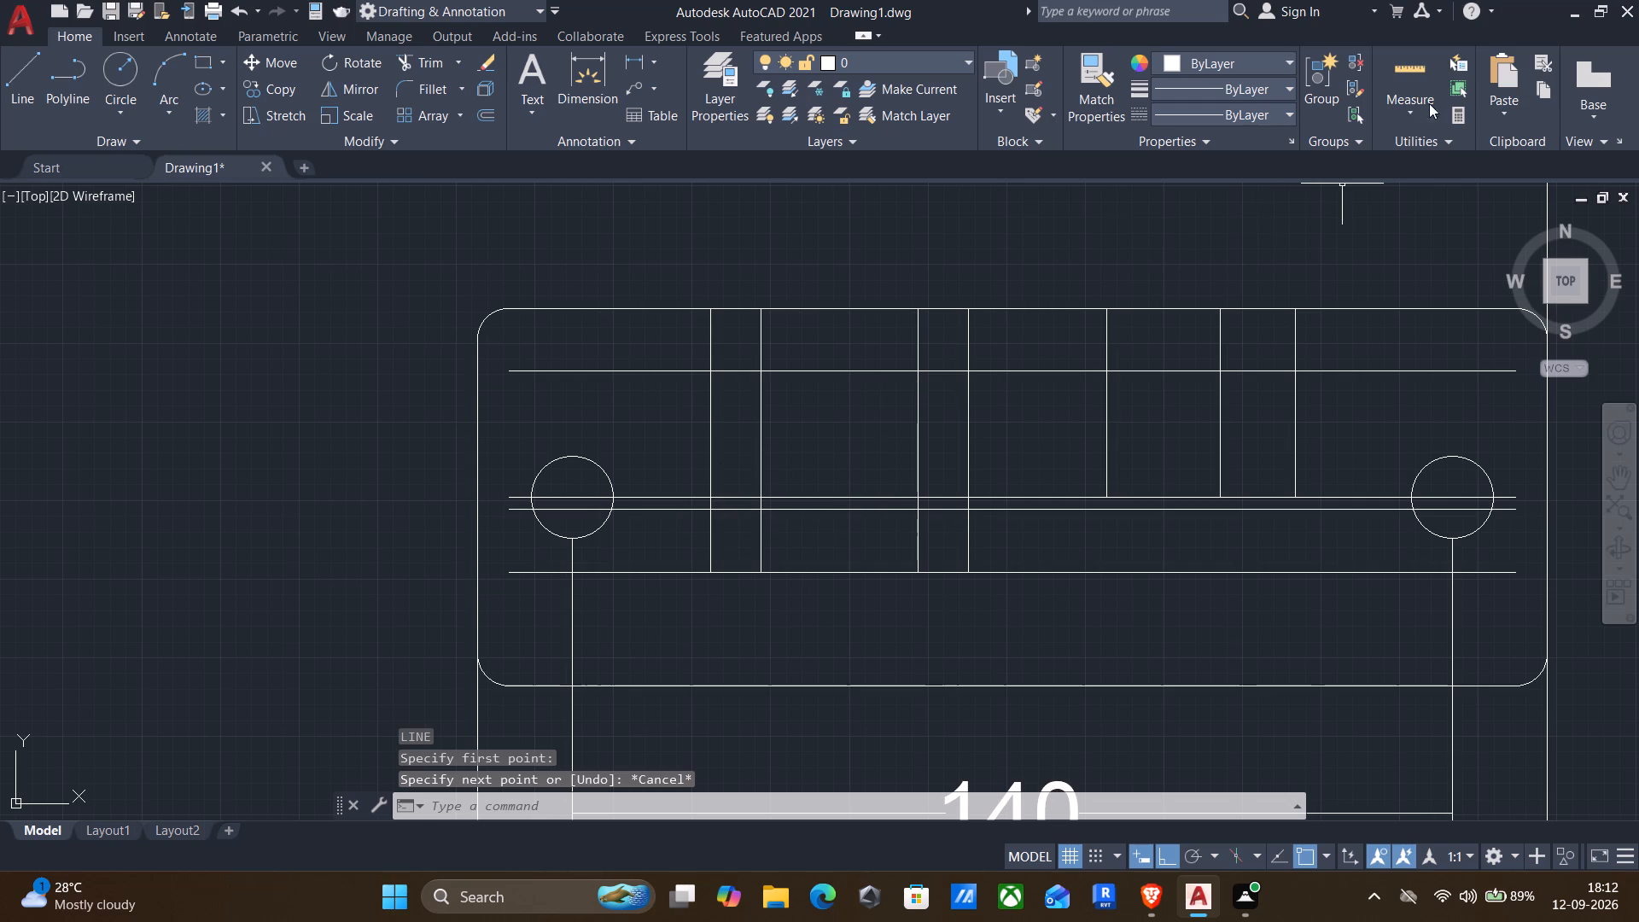
Measure the spacings between the leftmost vertical lines and the two lowest horizontal construction lines.
click(1410, 69)
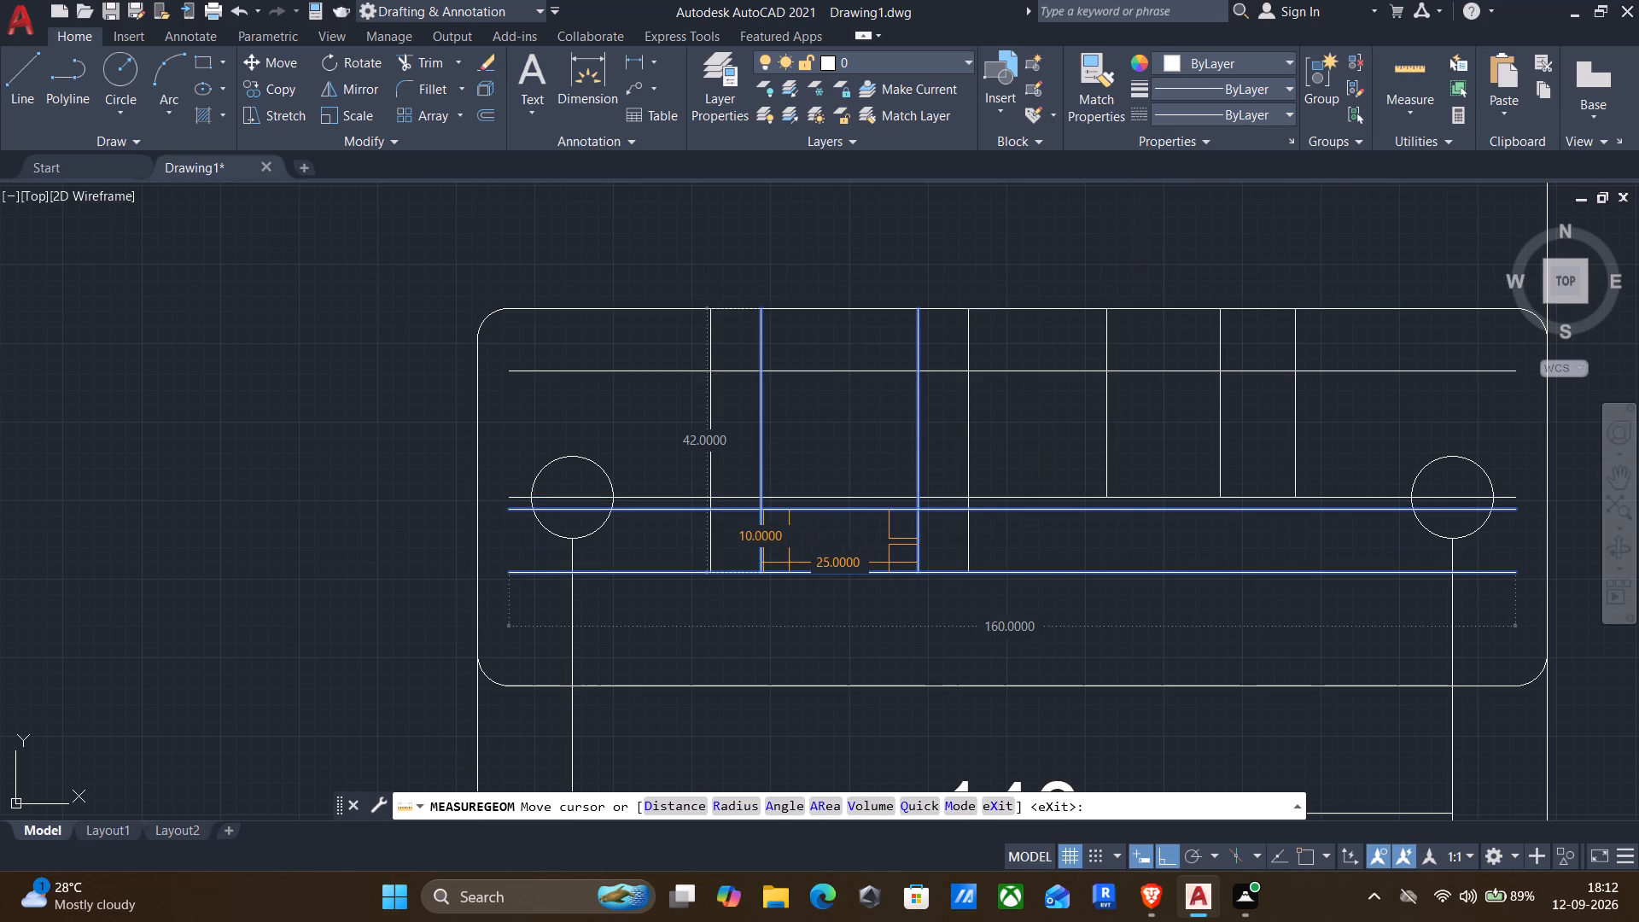
scroll(749, 569, up, 2)
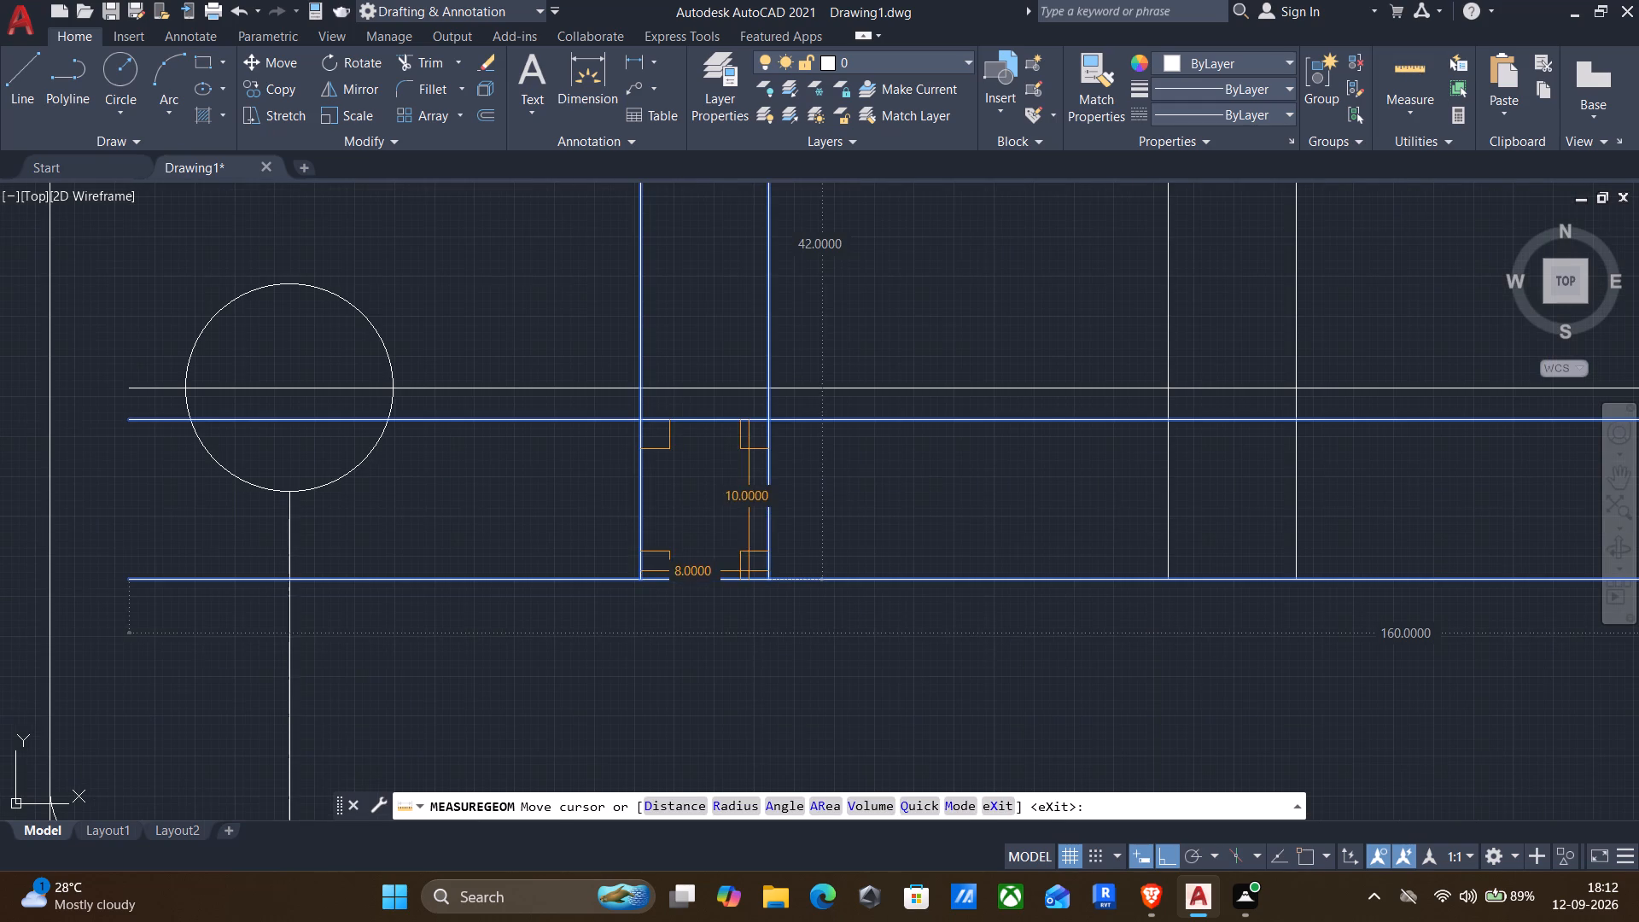
key(Escape)
Trim the two middle horizontal lines inside both narrow vertical pairs, and the upper of them between the pairs as well.
scroll(736, 546, down, 2)
key(t)
key(r)
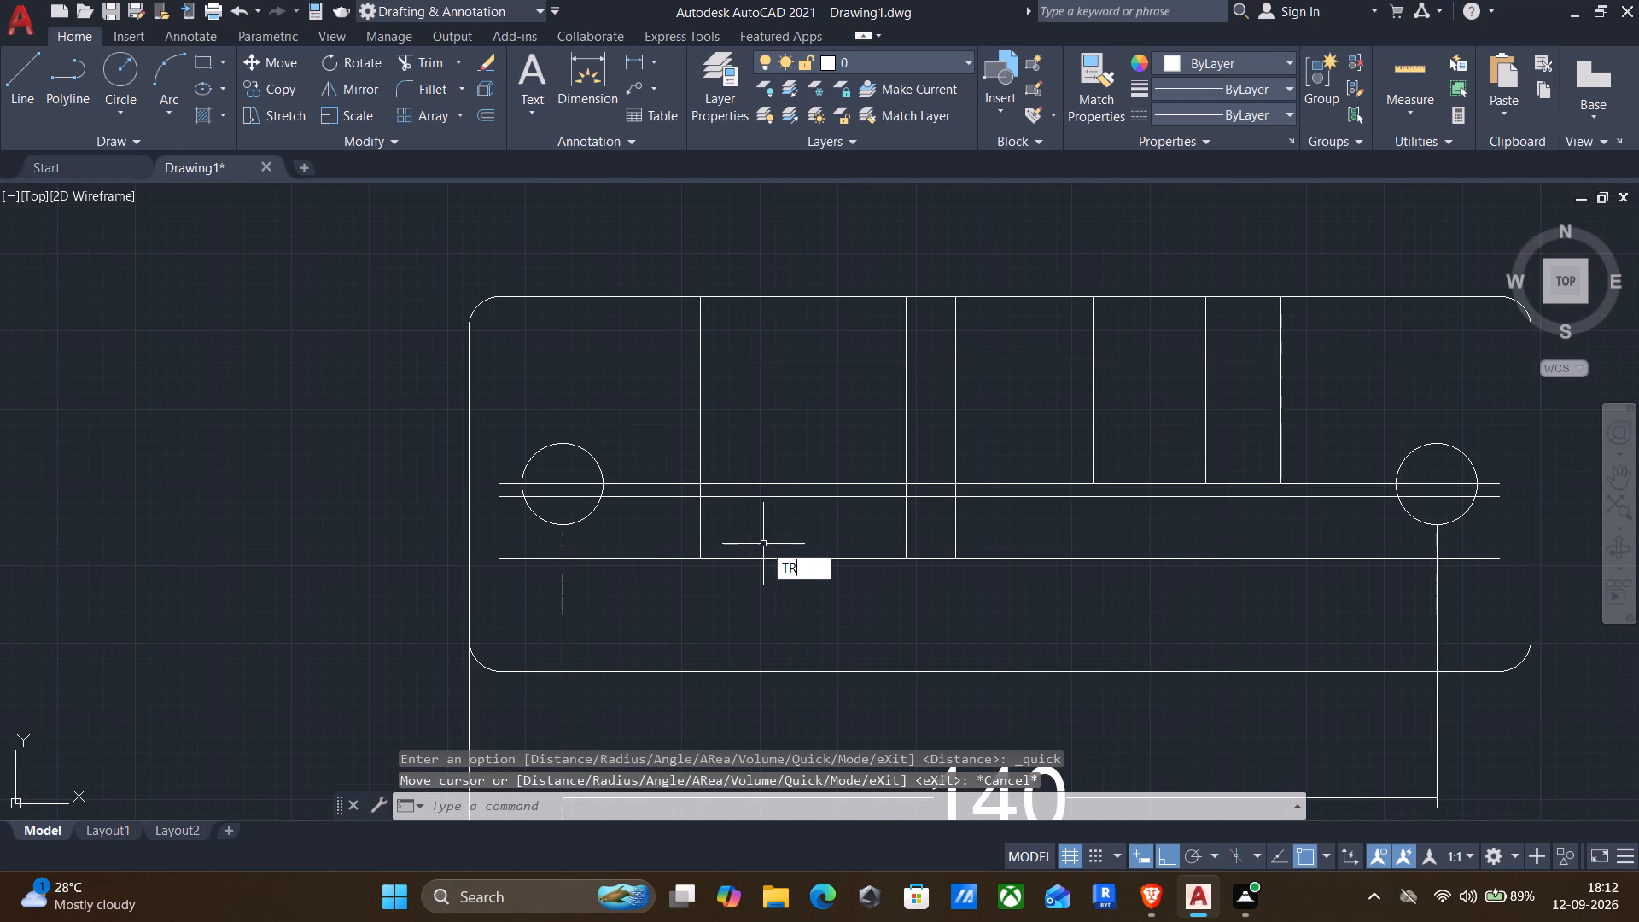
key(Return)
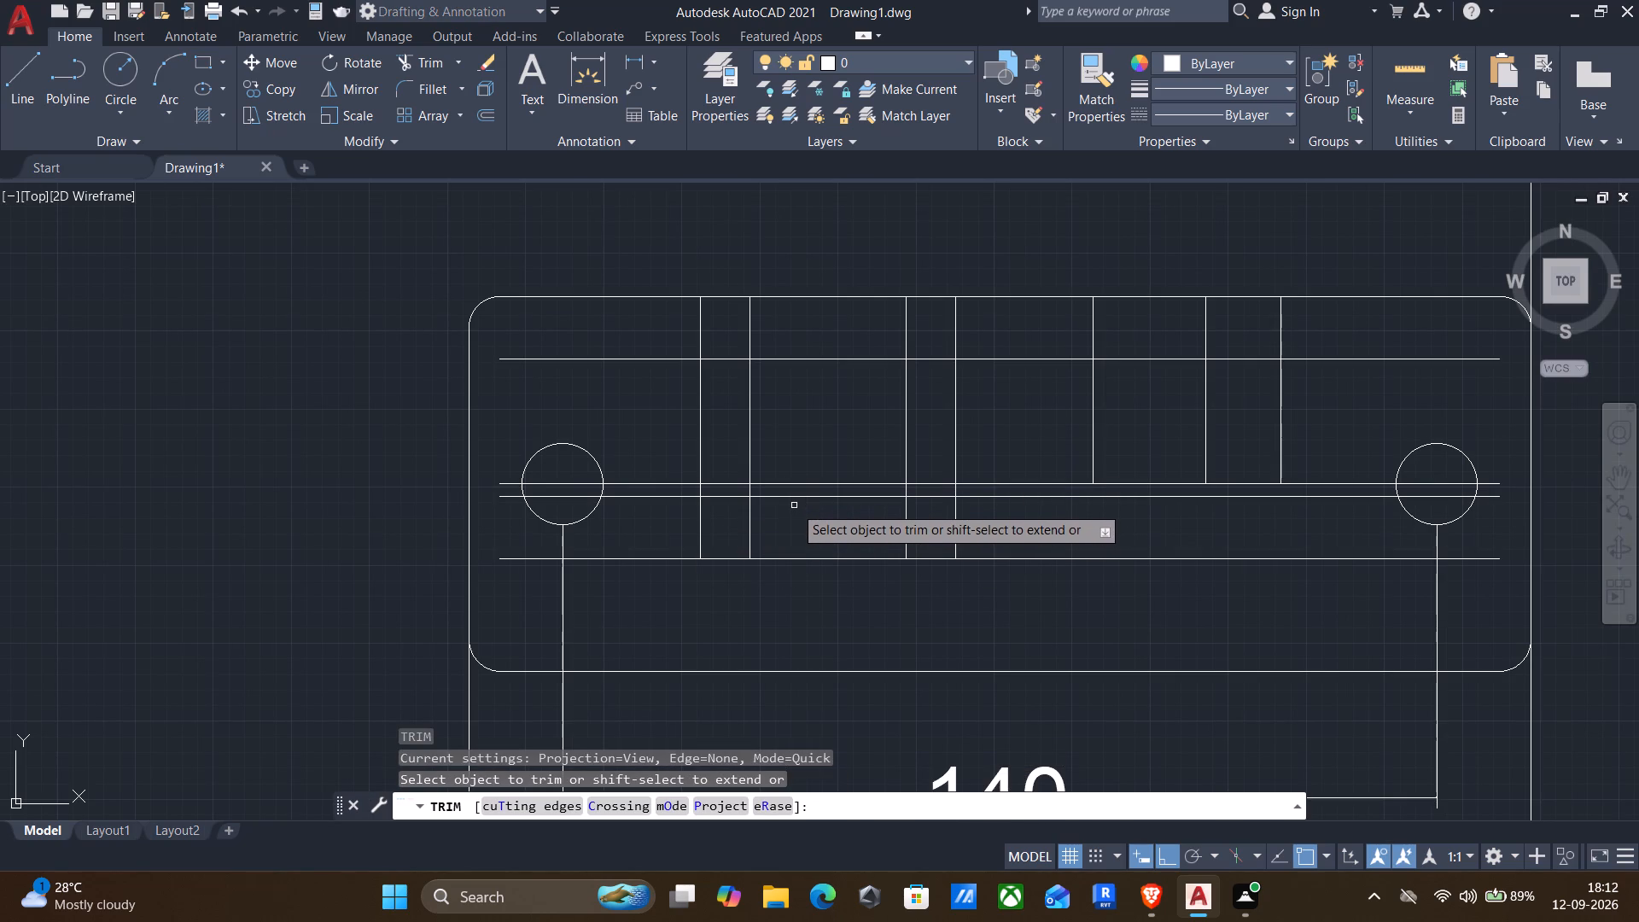
scroll(808, 485, up, 2)
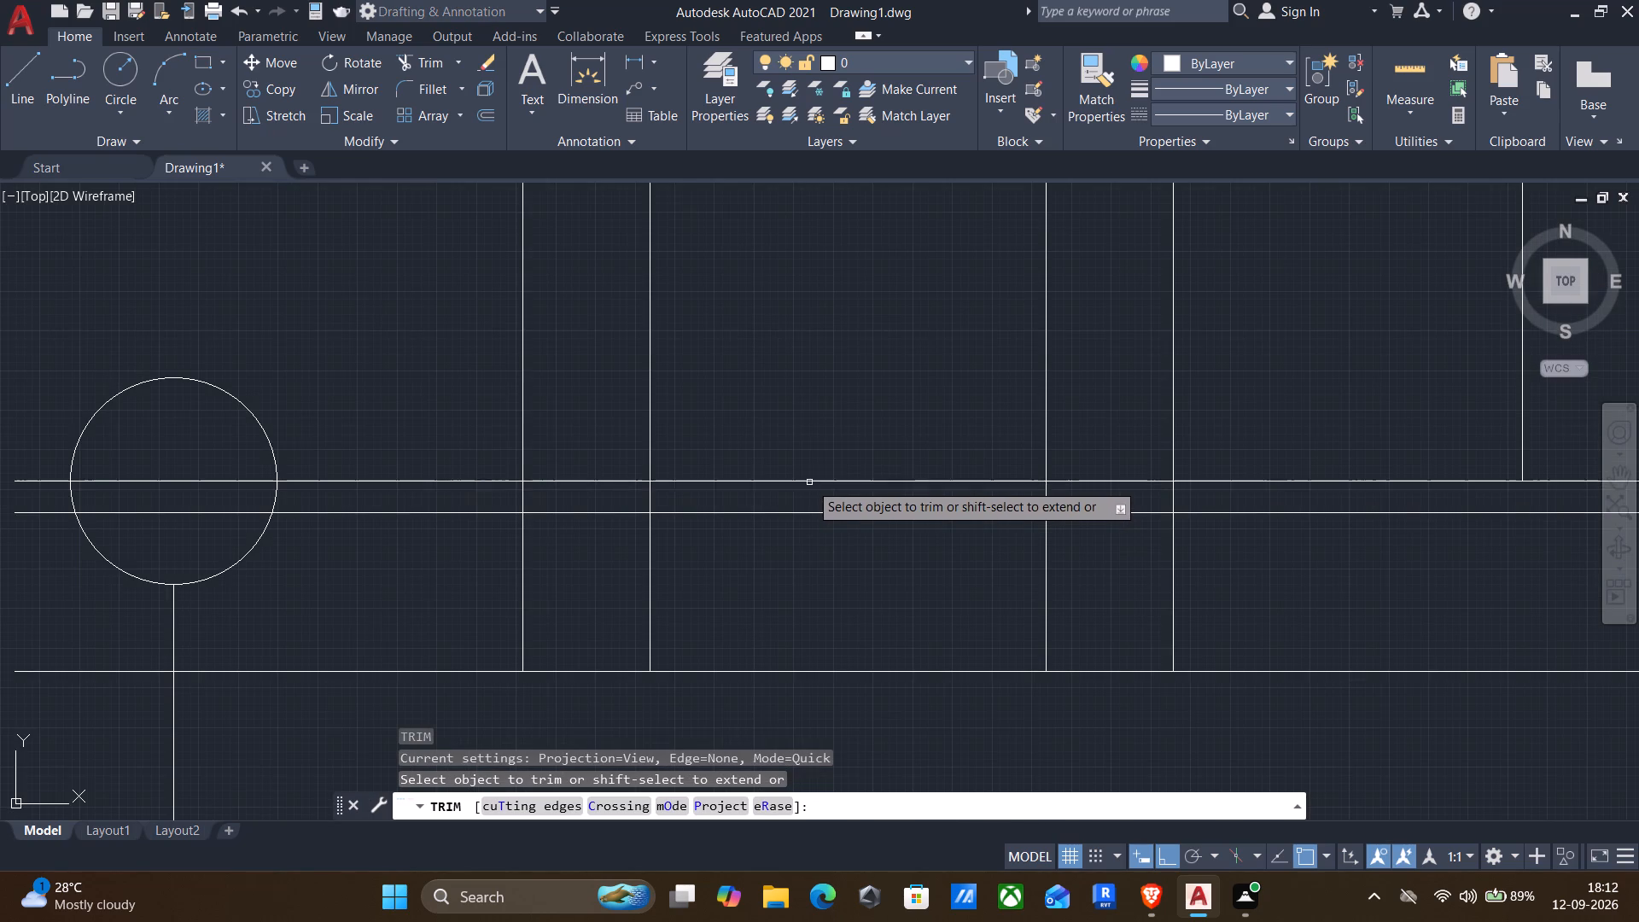
click(809, 481)
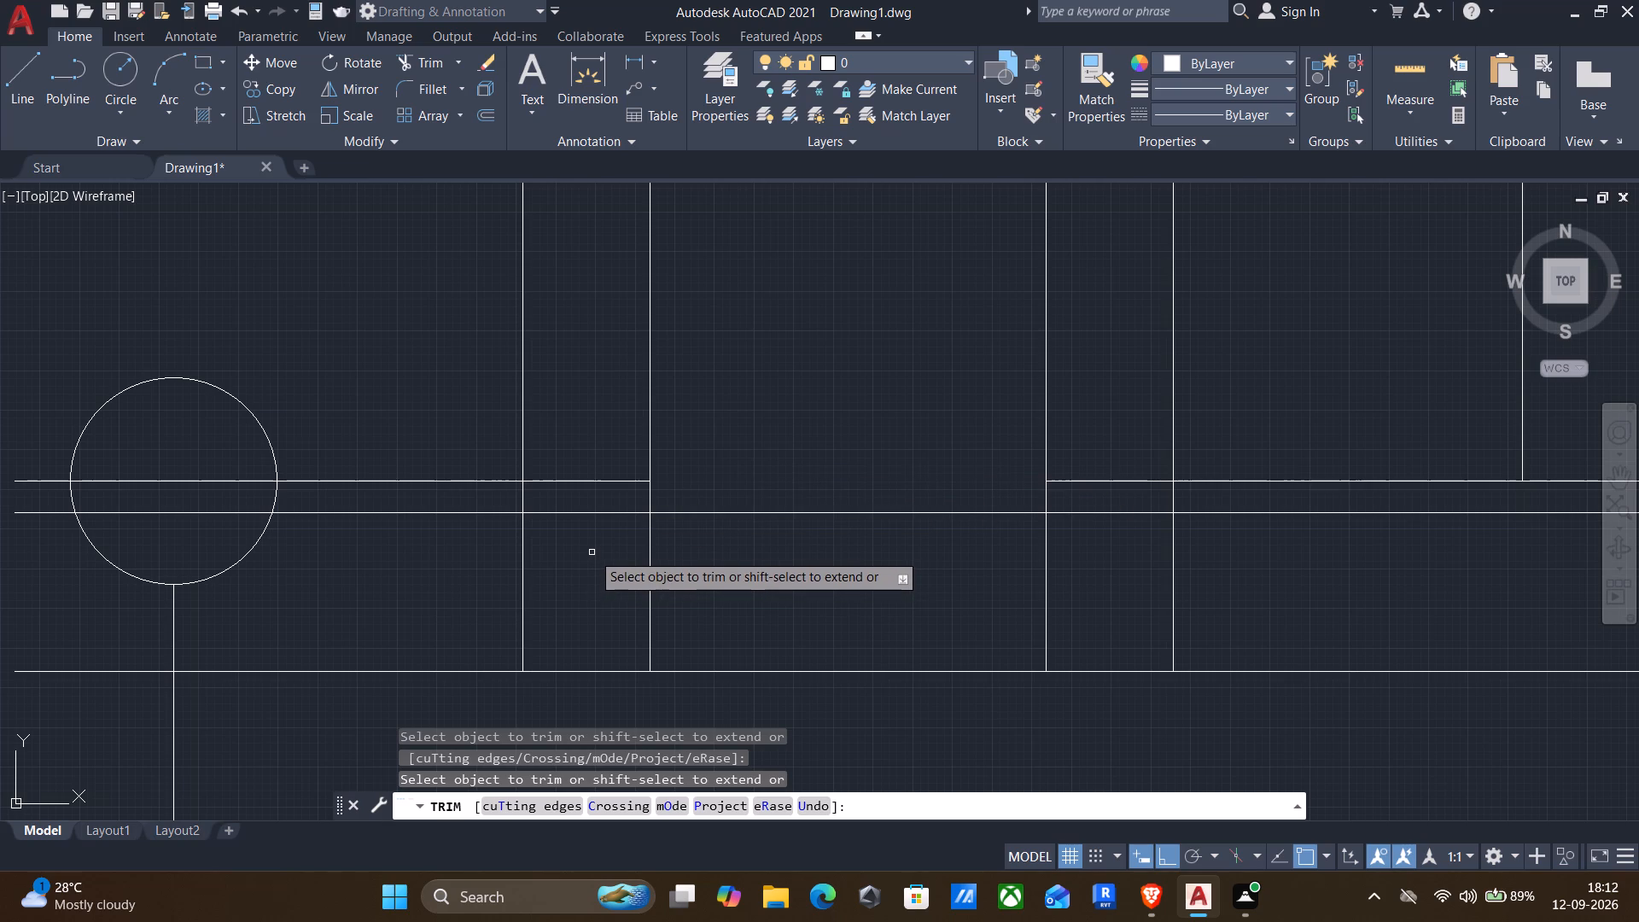
click(592, 552)
click(589, 431)
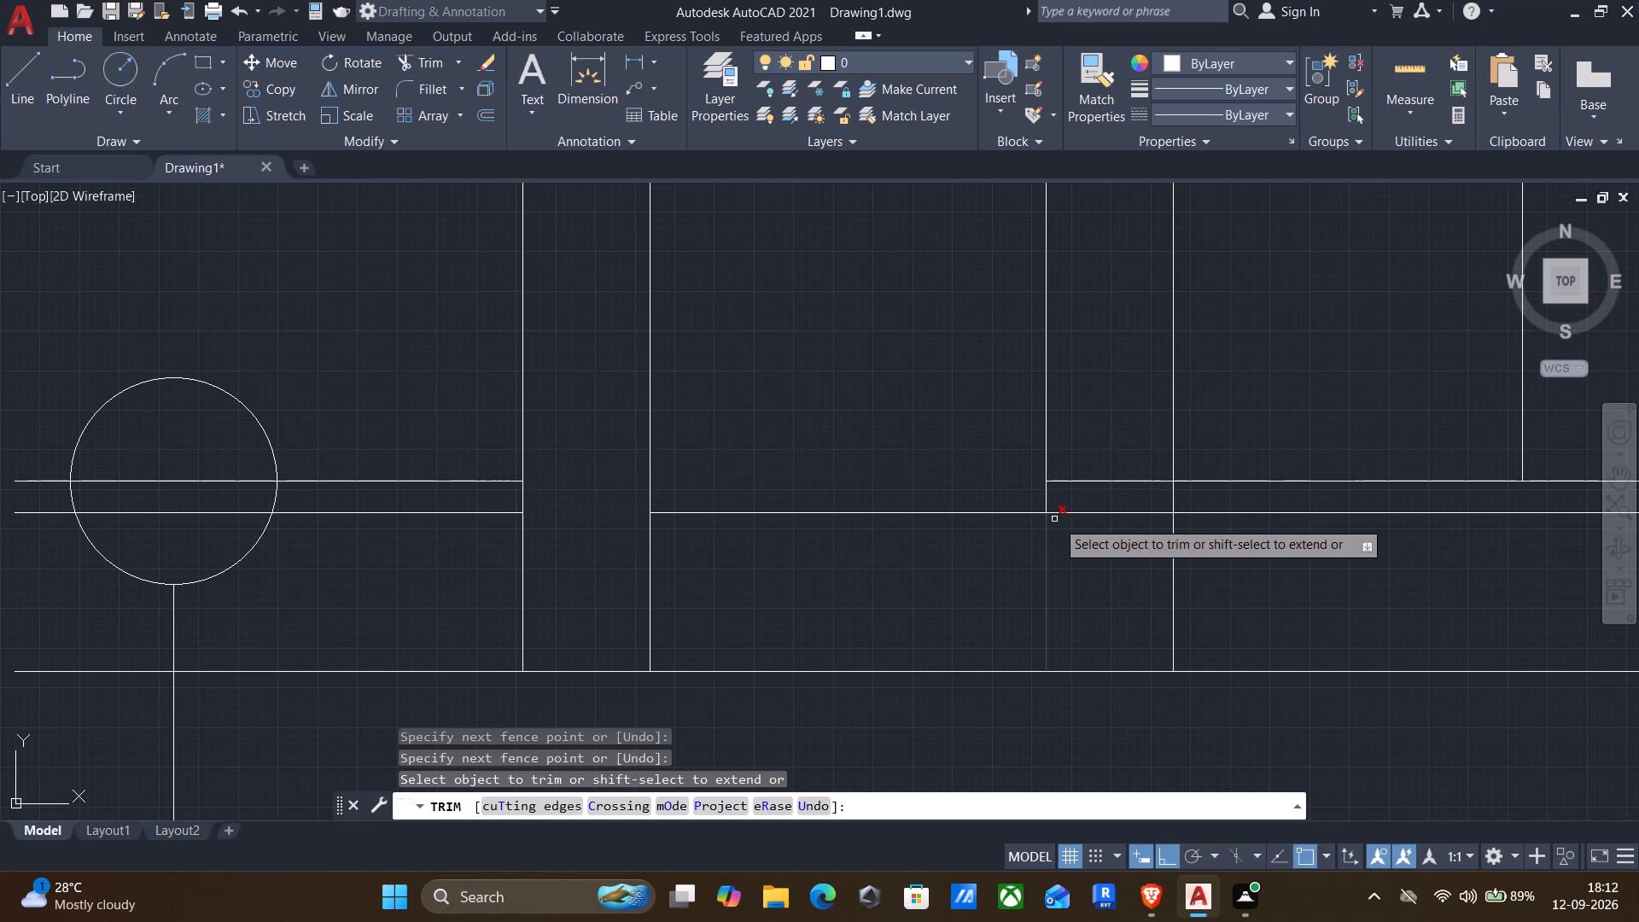
drag(1106, 546, 1118, 406)
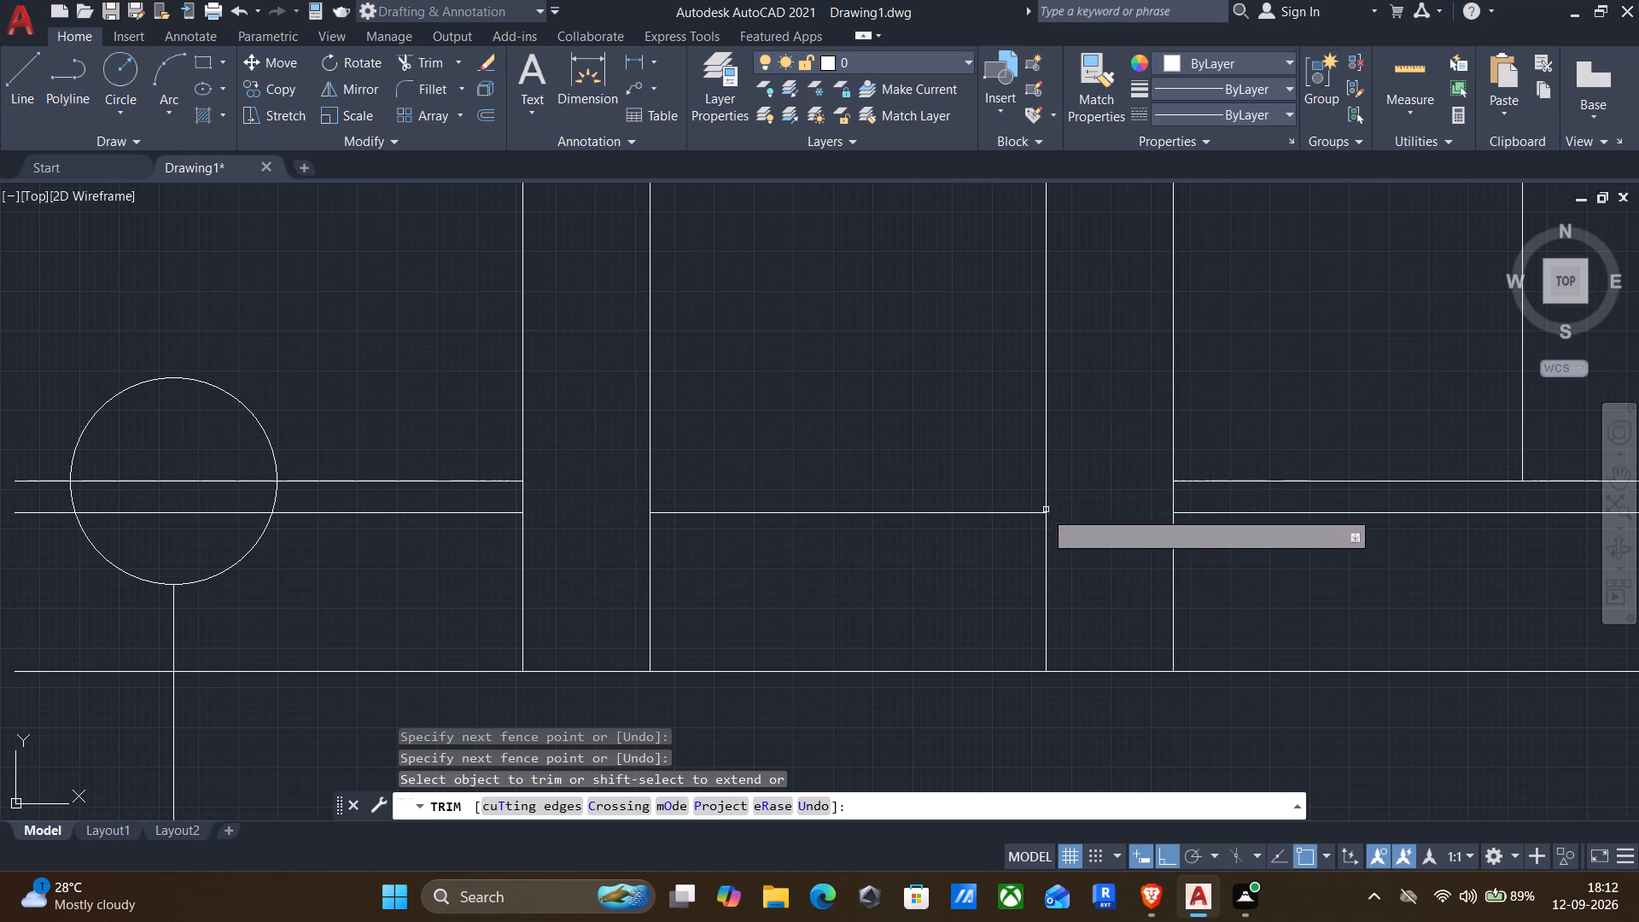
scroll(1003, 562, down, 1)
middle_drag(954, 589, 932, 593)
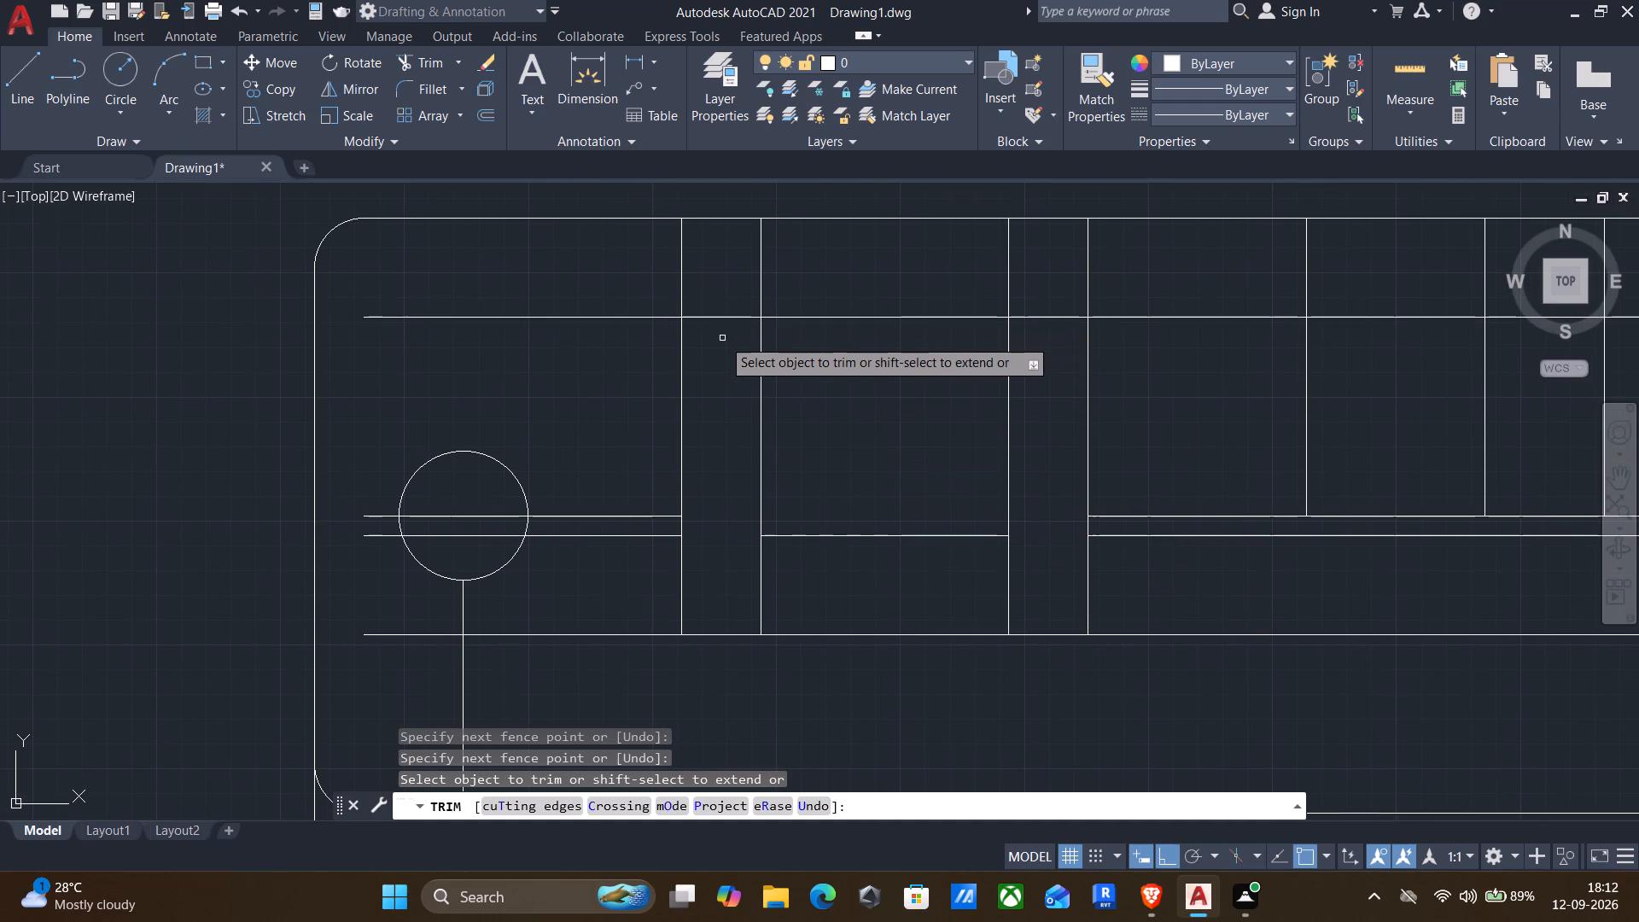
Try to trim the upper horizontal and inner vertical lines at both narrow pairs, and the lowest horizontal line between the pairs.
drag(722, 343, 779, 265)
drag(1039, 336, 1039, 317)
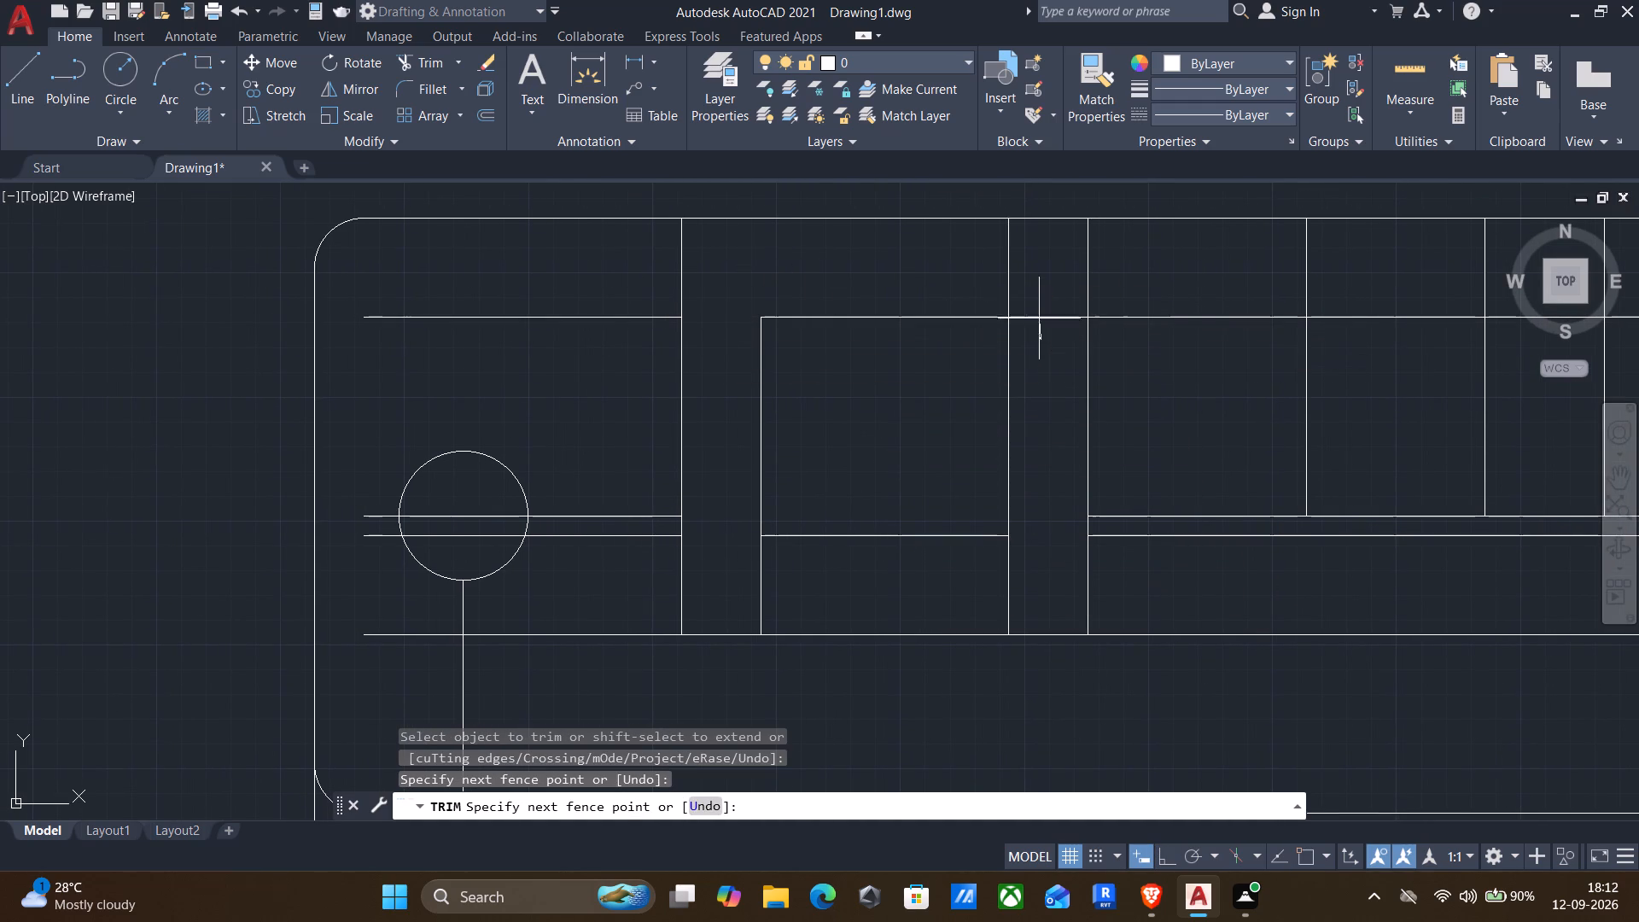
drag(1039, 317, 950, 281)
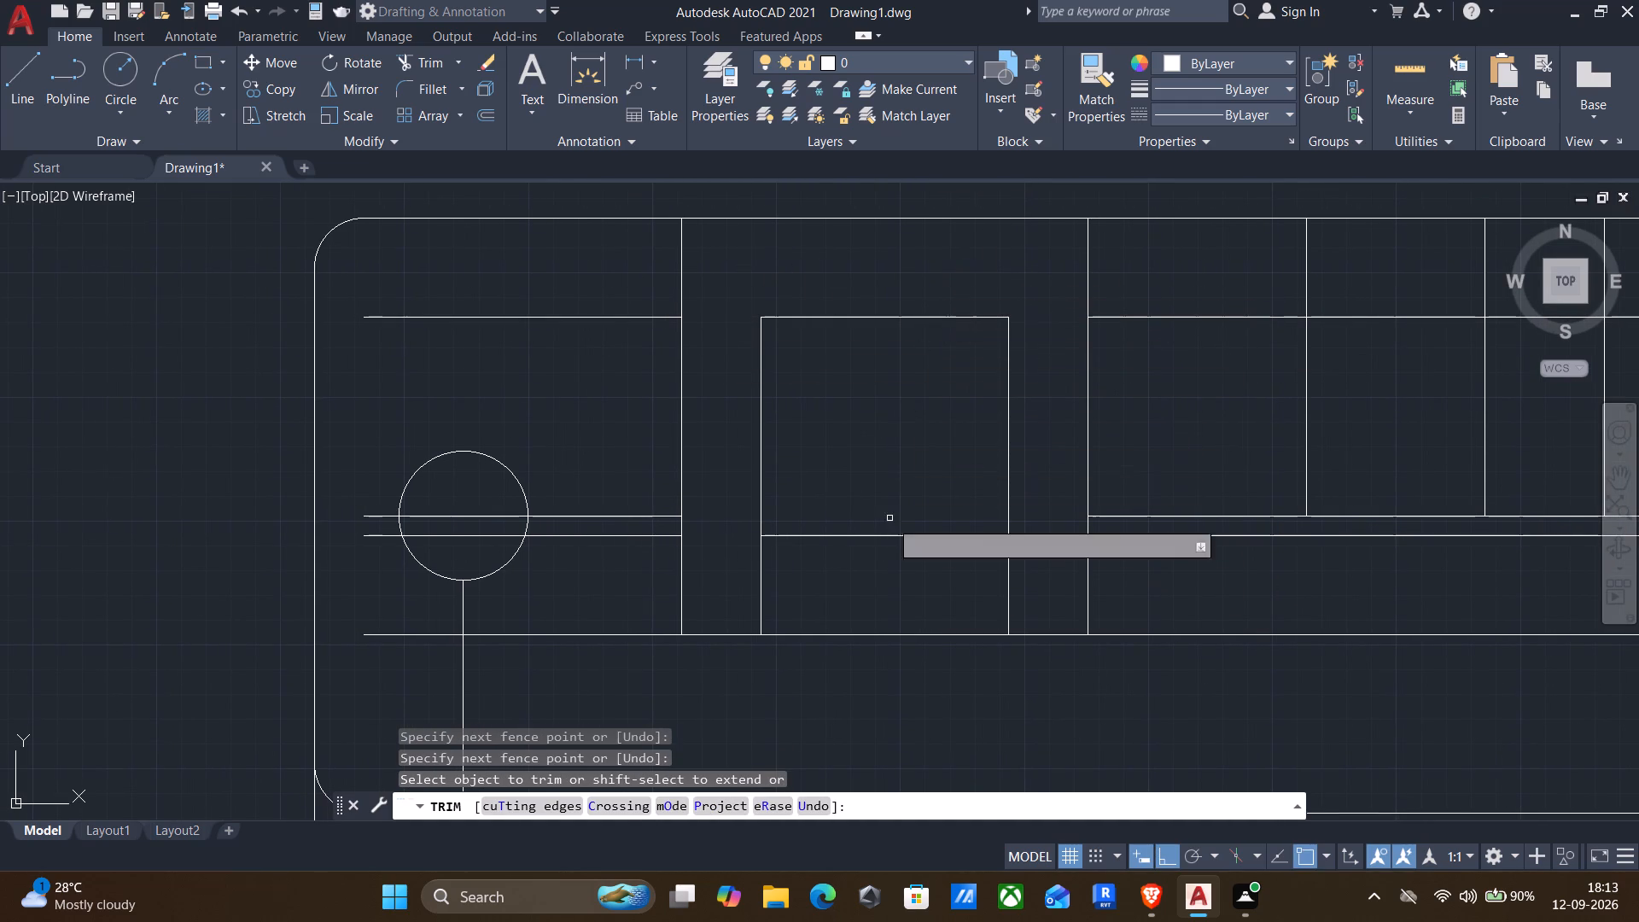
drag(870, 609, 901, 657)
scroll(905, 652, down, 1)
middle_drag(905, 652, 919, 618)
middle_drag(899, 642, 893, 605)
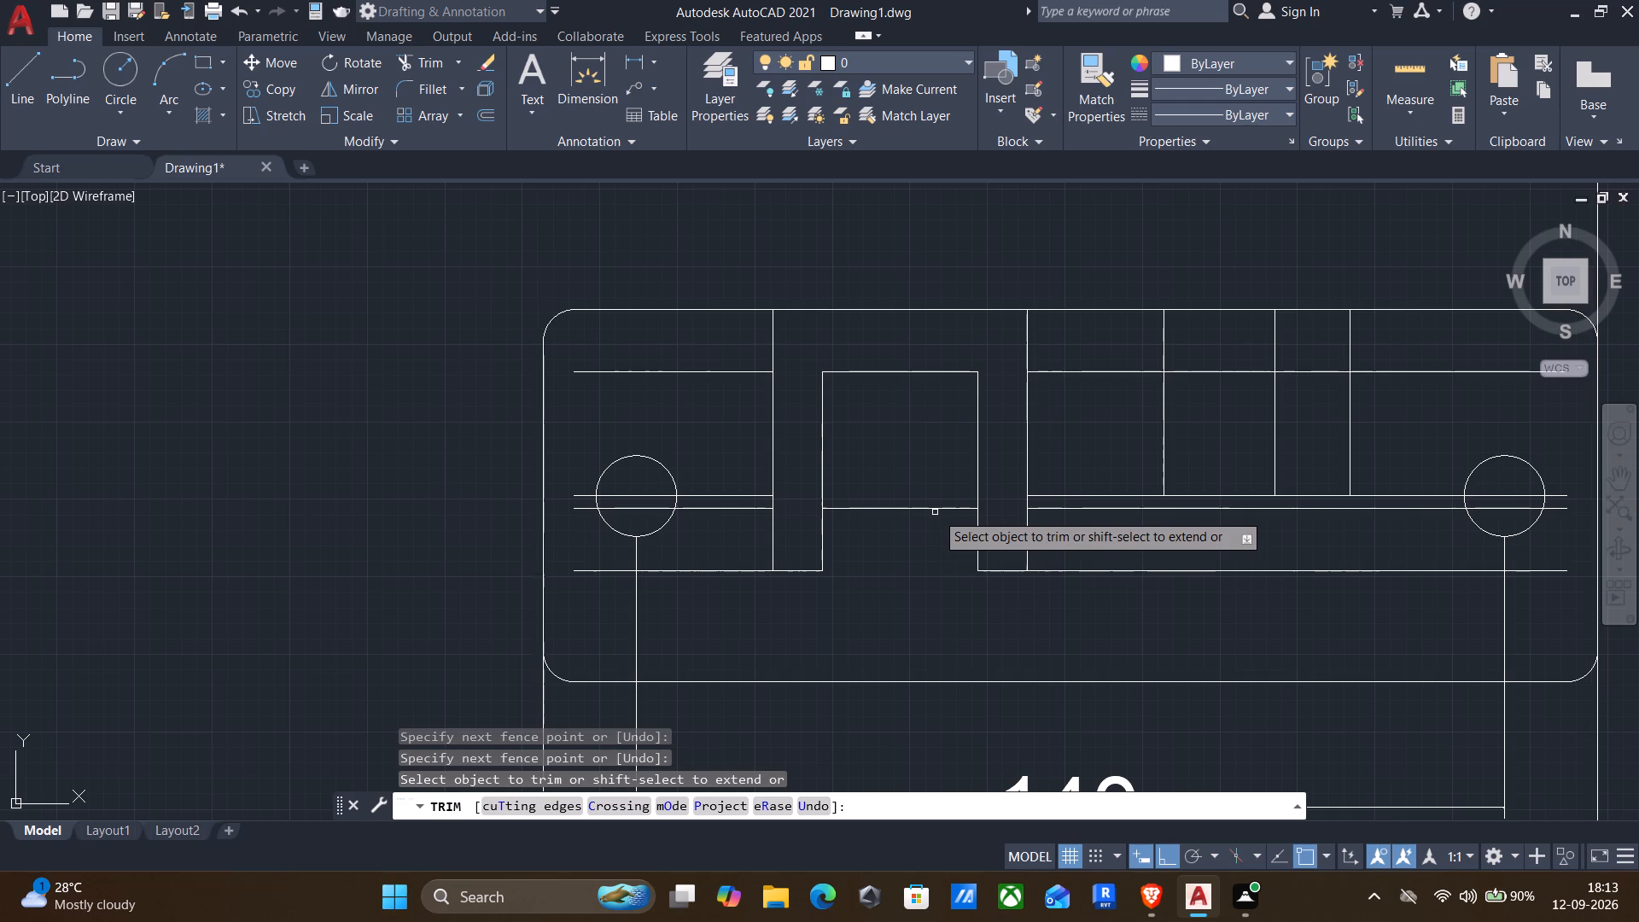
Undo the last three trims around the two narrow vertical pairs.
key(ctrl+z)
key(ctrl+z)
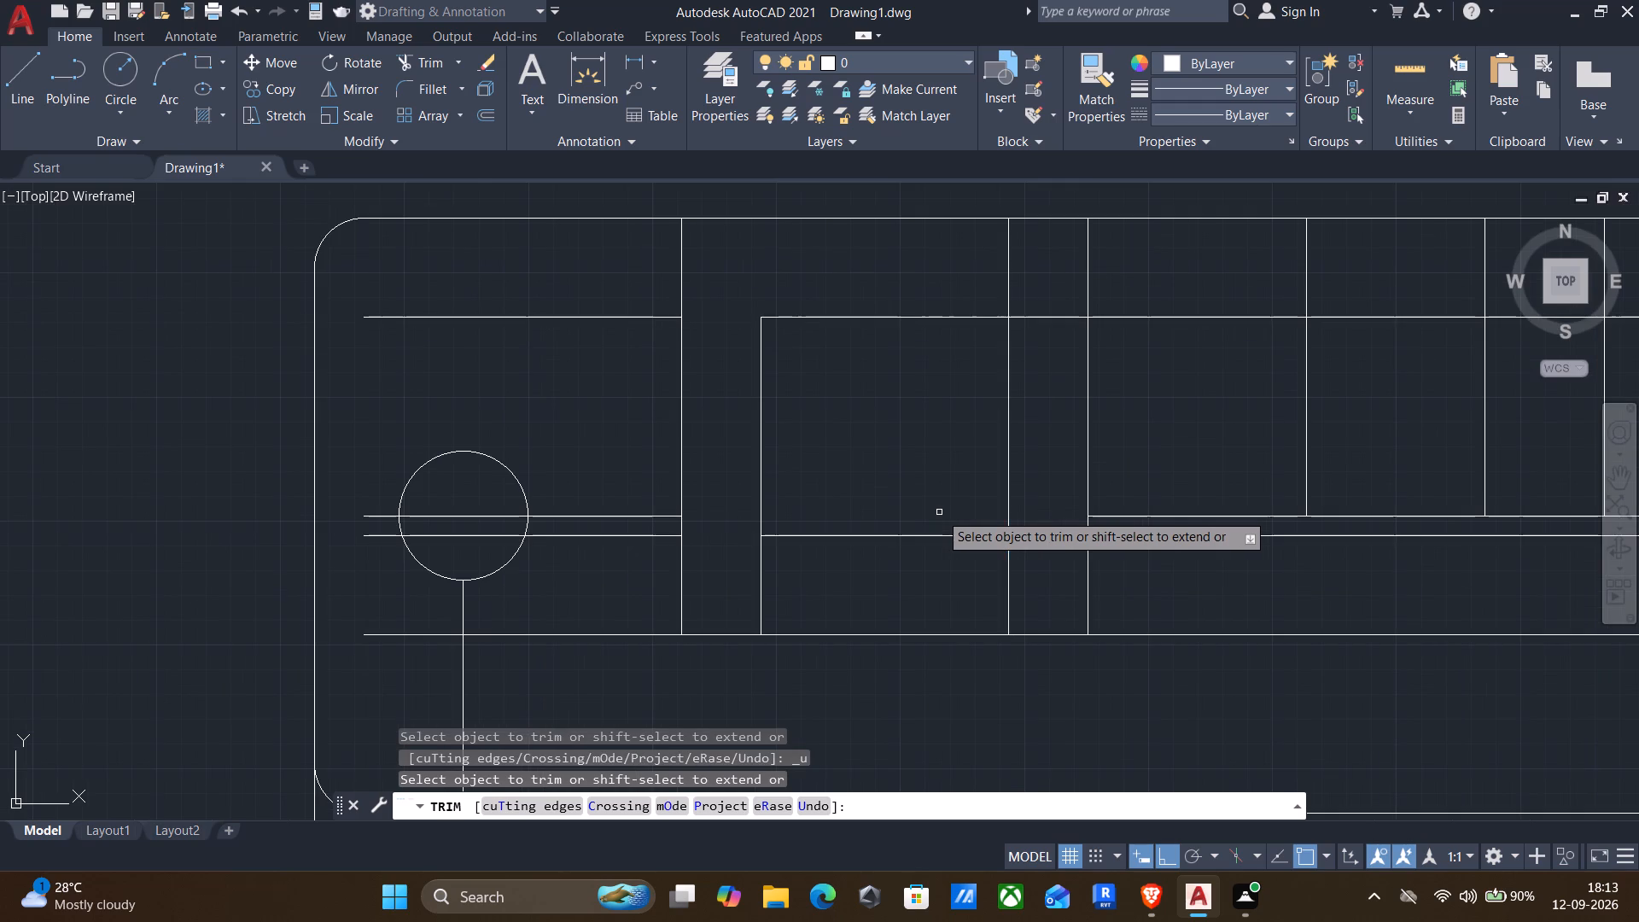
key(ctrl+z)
Trim the plate's top edge and the lowest horizontal line between the second and third vertical lines.
ctrl+scroll(935, 528, down, 2)
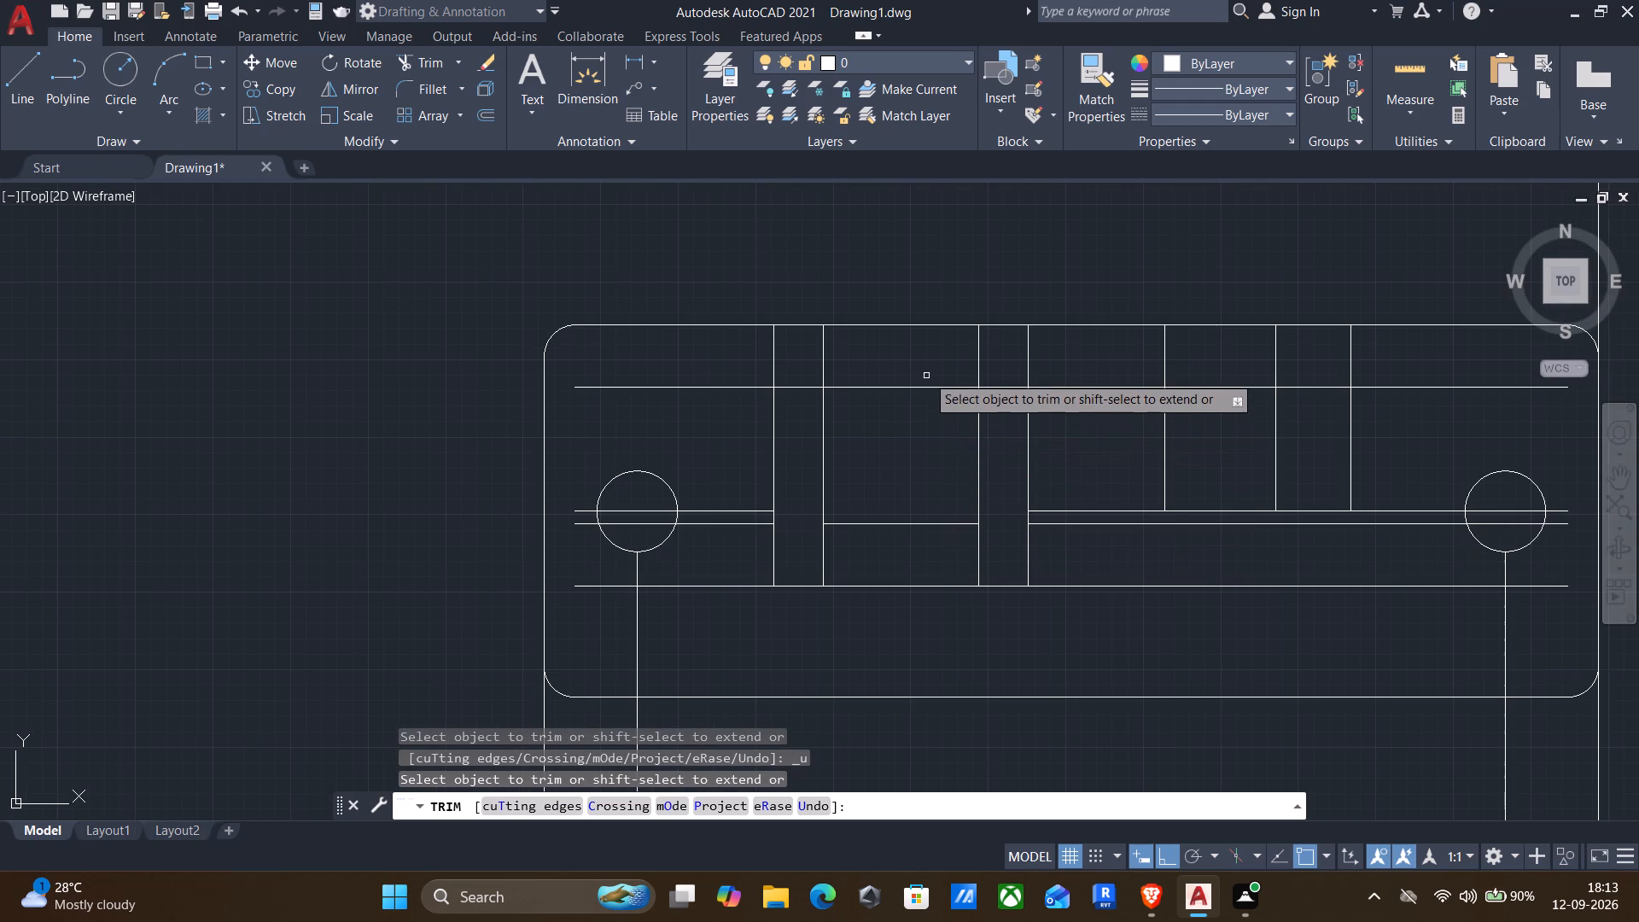
drag(890, 306, 891, 346)
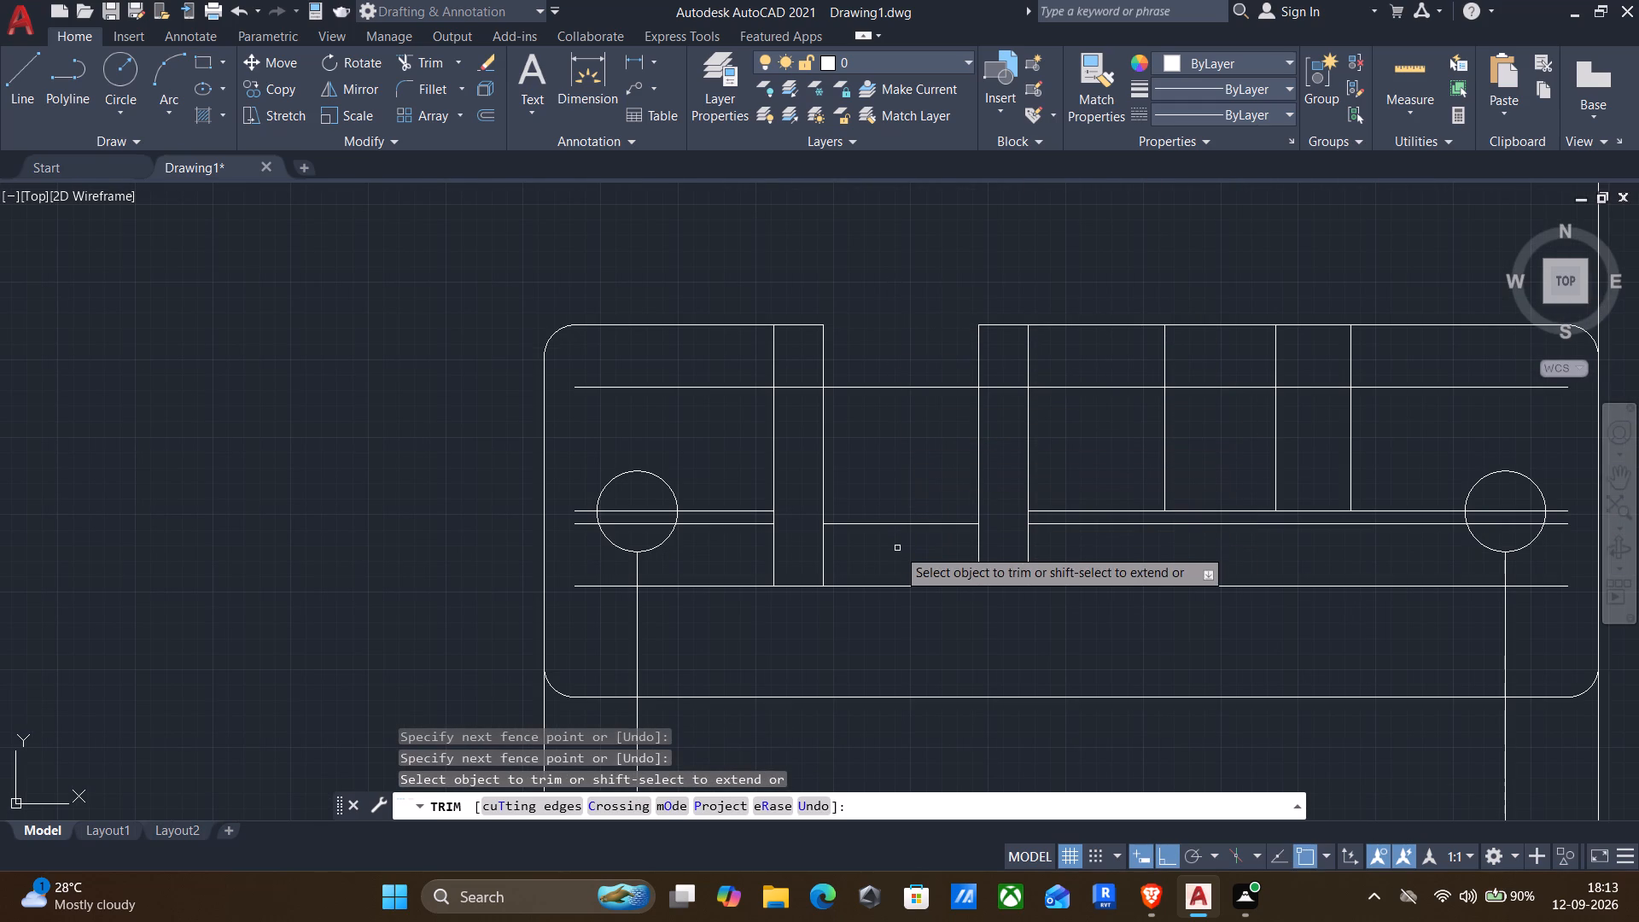
drag(897, 555, 884, 629)
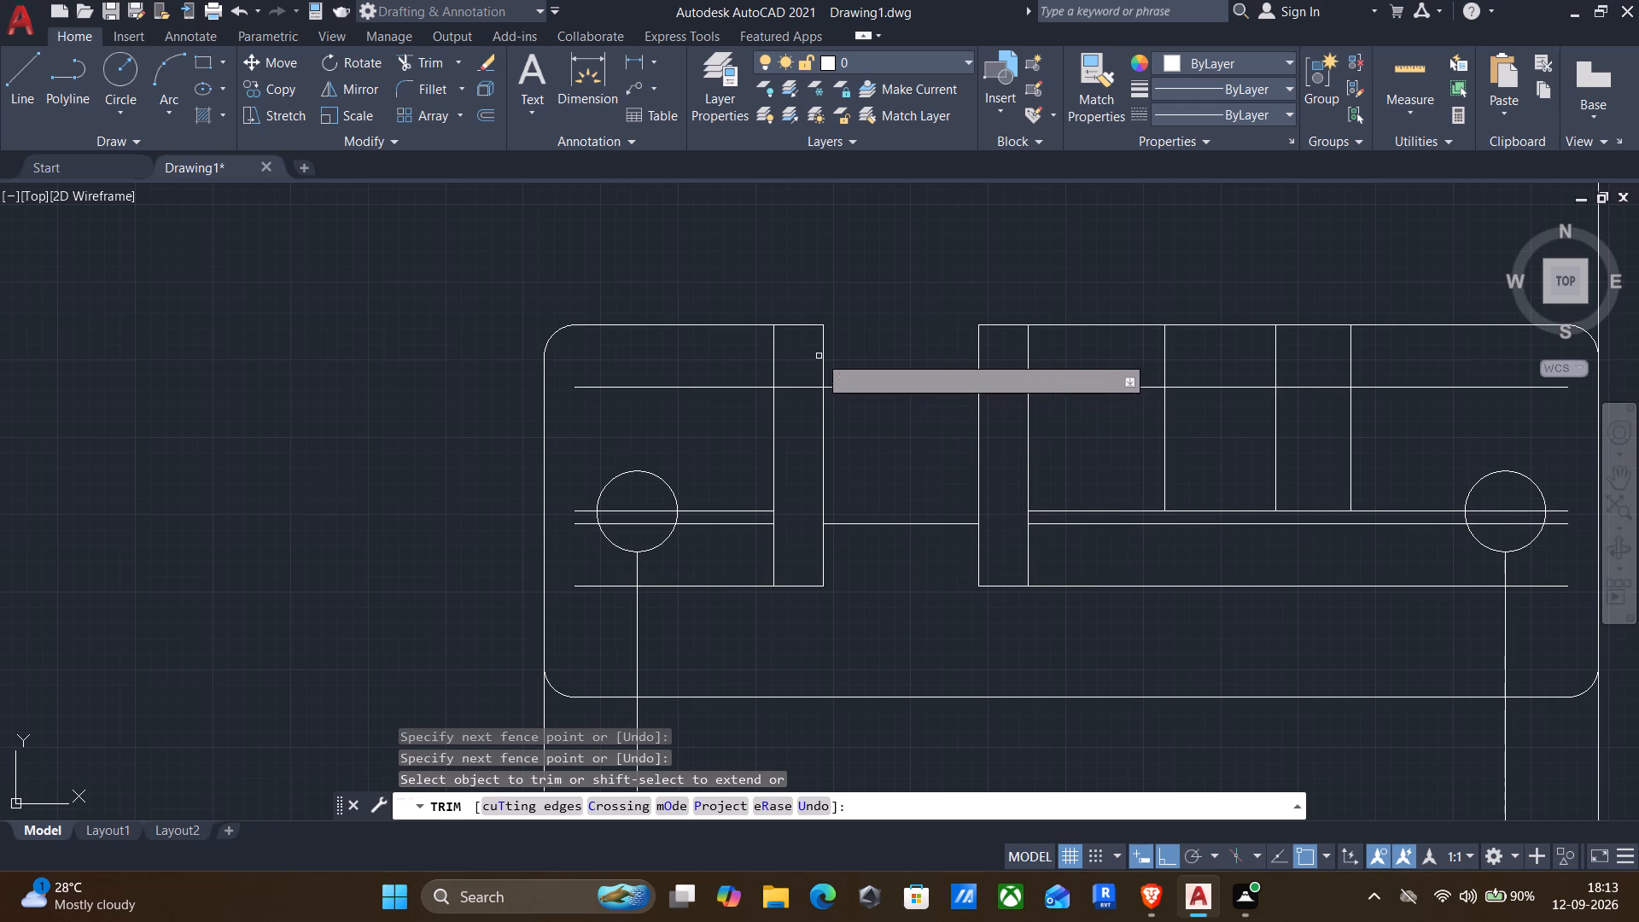
Trim the upper horizontal line inside both narrow vertical pairs and remove its remaining piece left of the first vertical line.
drag(797, 378, 793, 407)
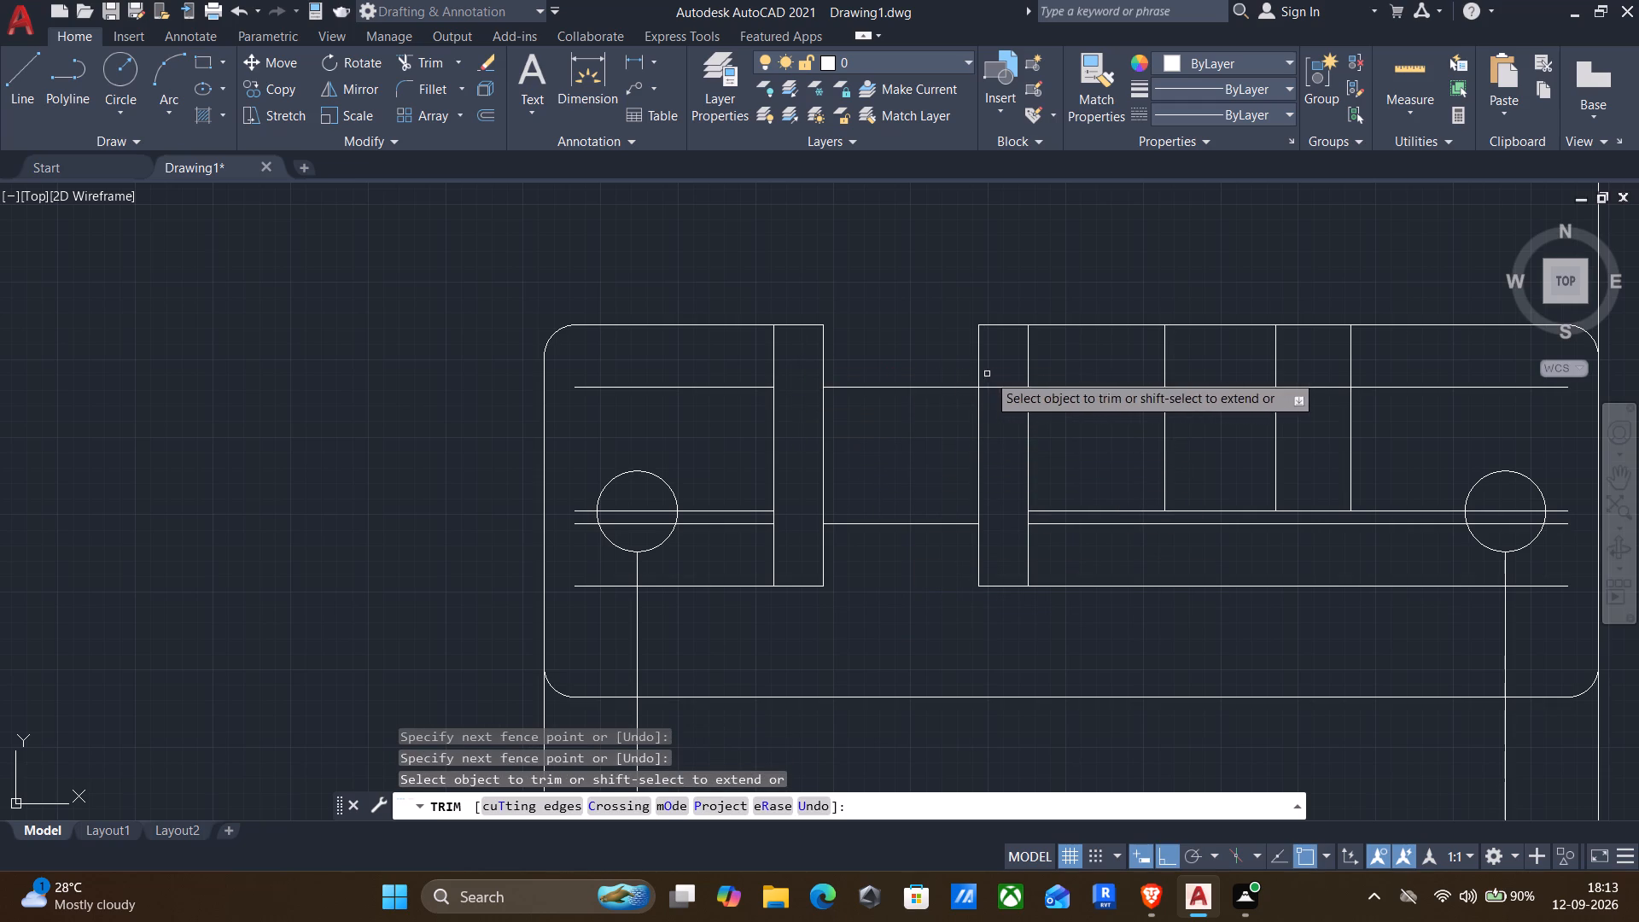
drag(993, 373, 994, 406)
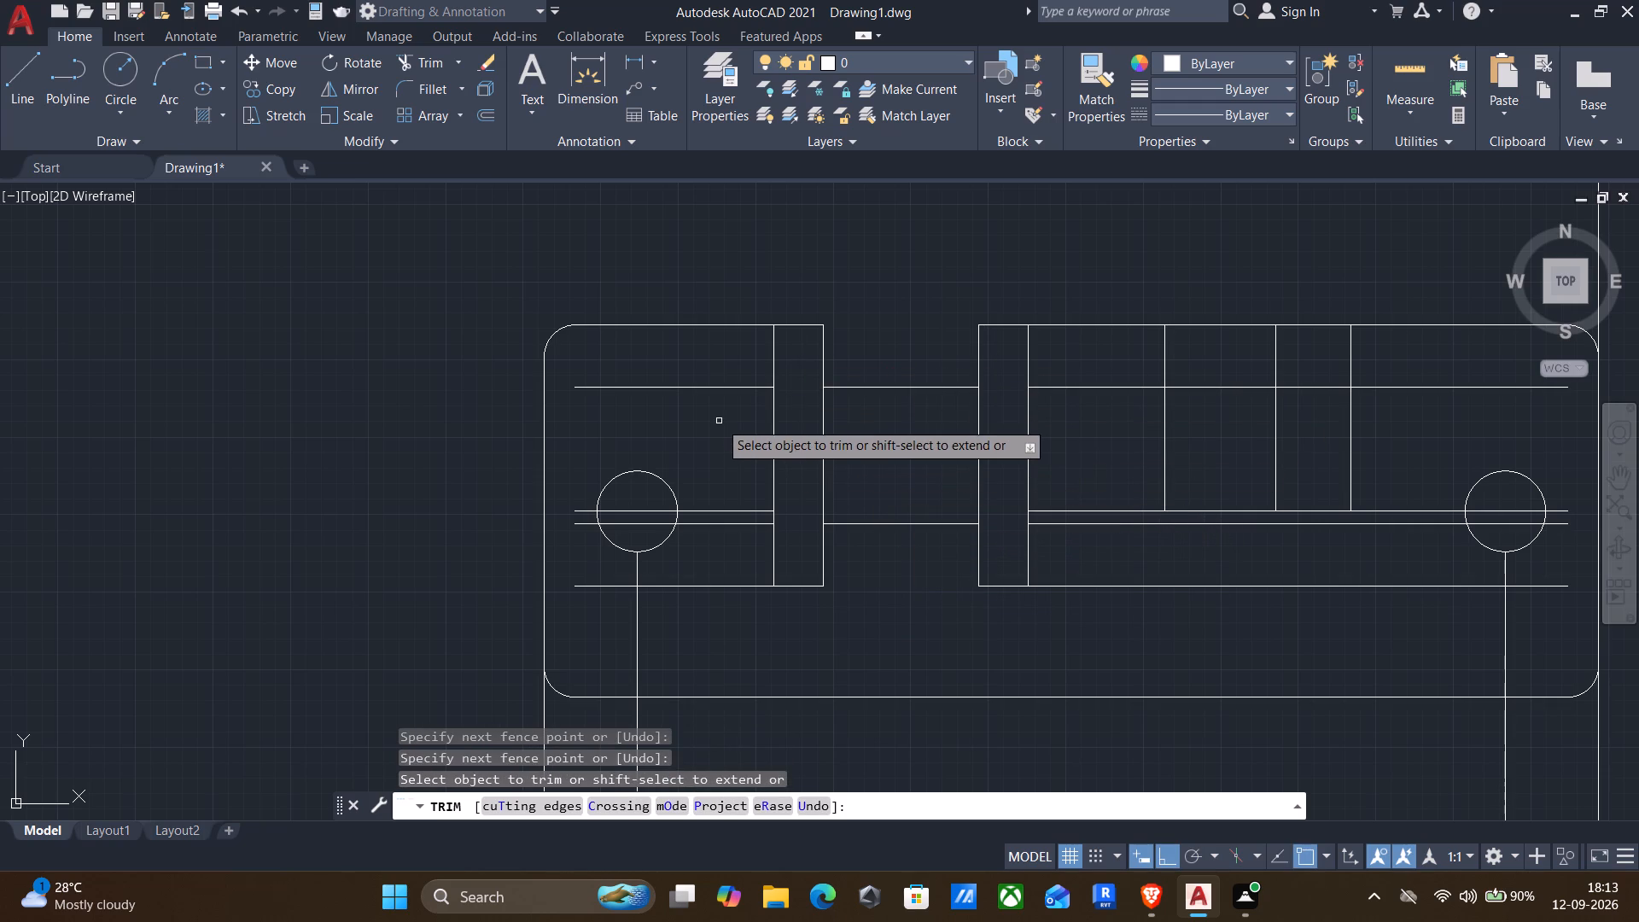
drag(709, 406, 705, 369)
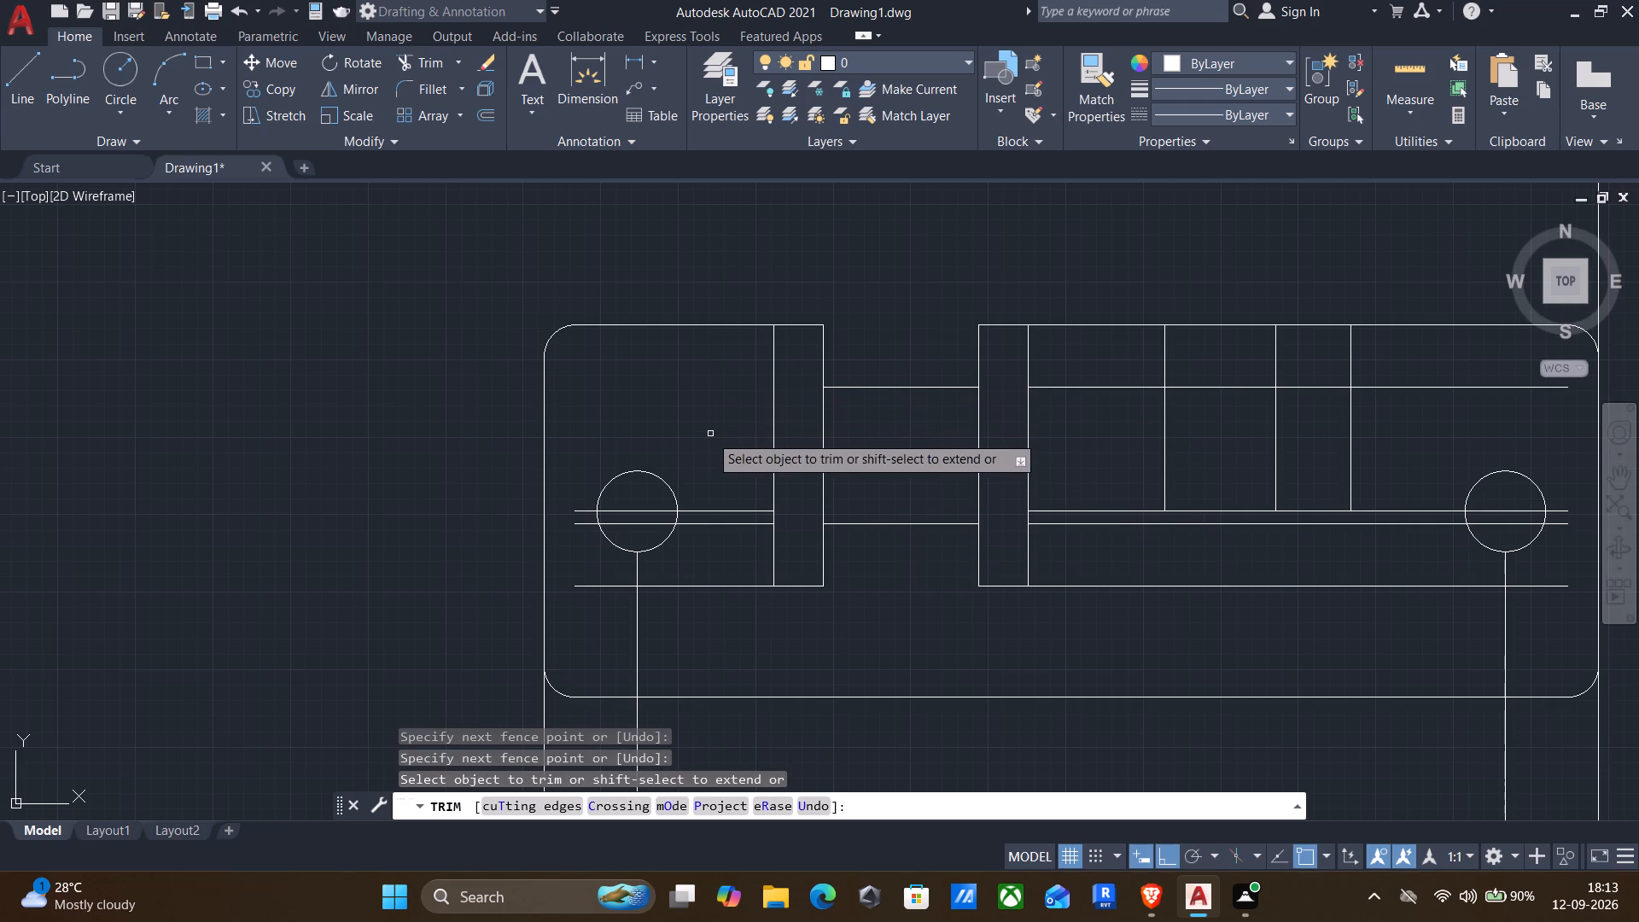
Trim the two middle horizontal lines inside the left hole and remove their ends to the left of it.
scroll(604, 516, up, 2)
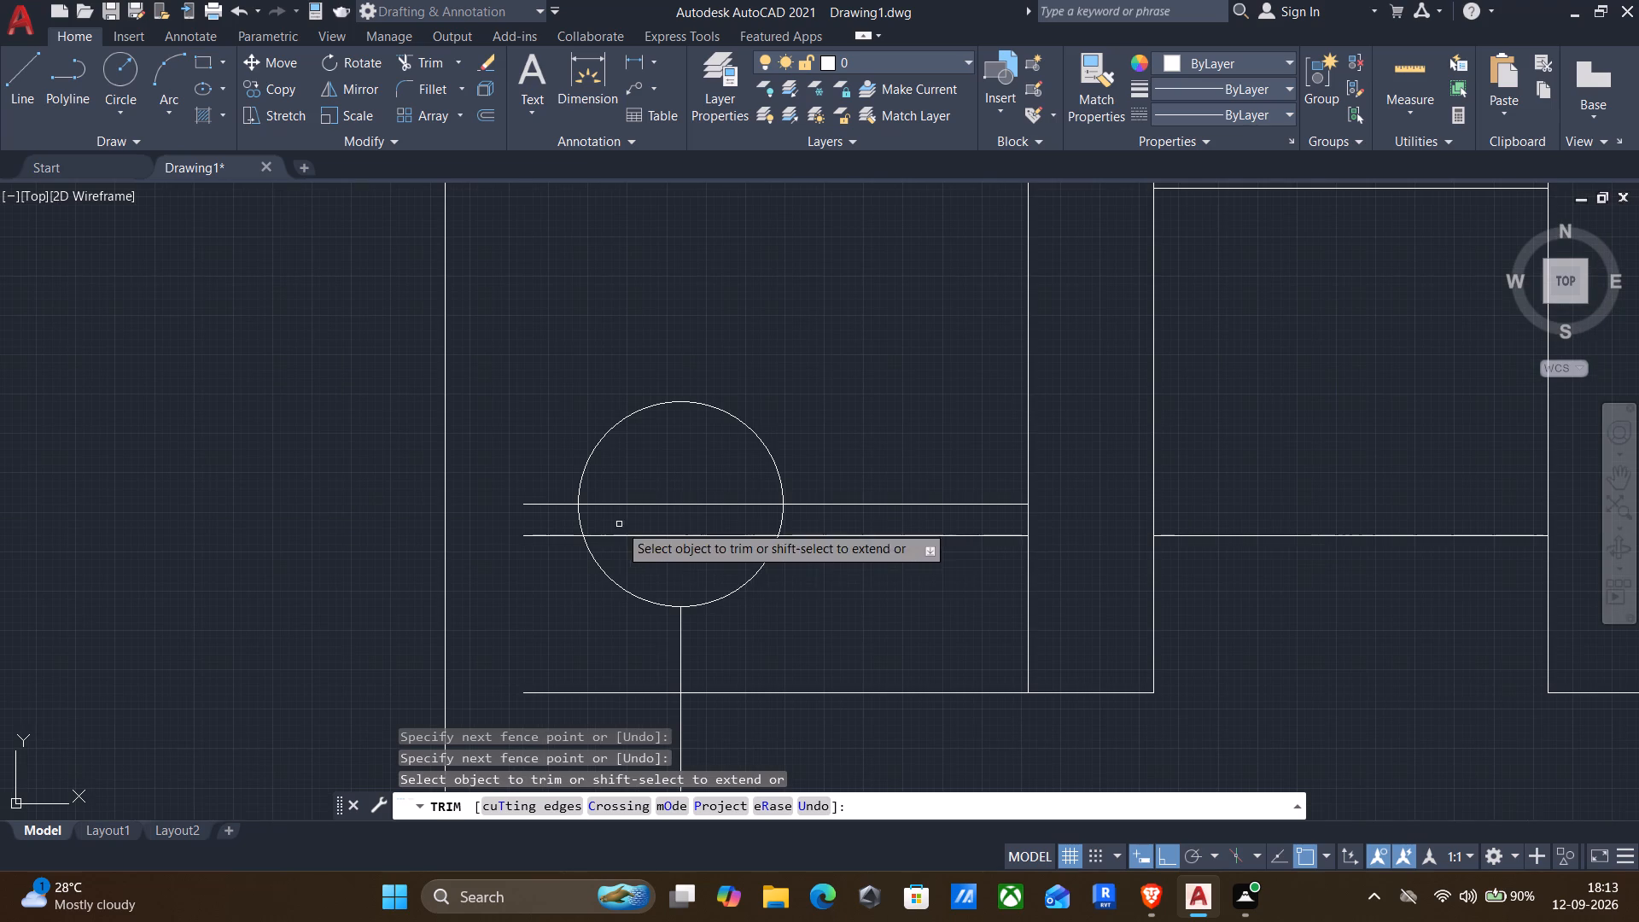
drag(678, 556, 676, 482)
drag(551, 490, 550, 494)
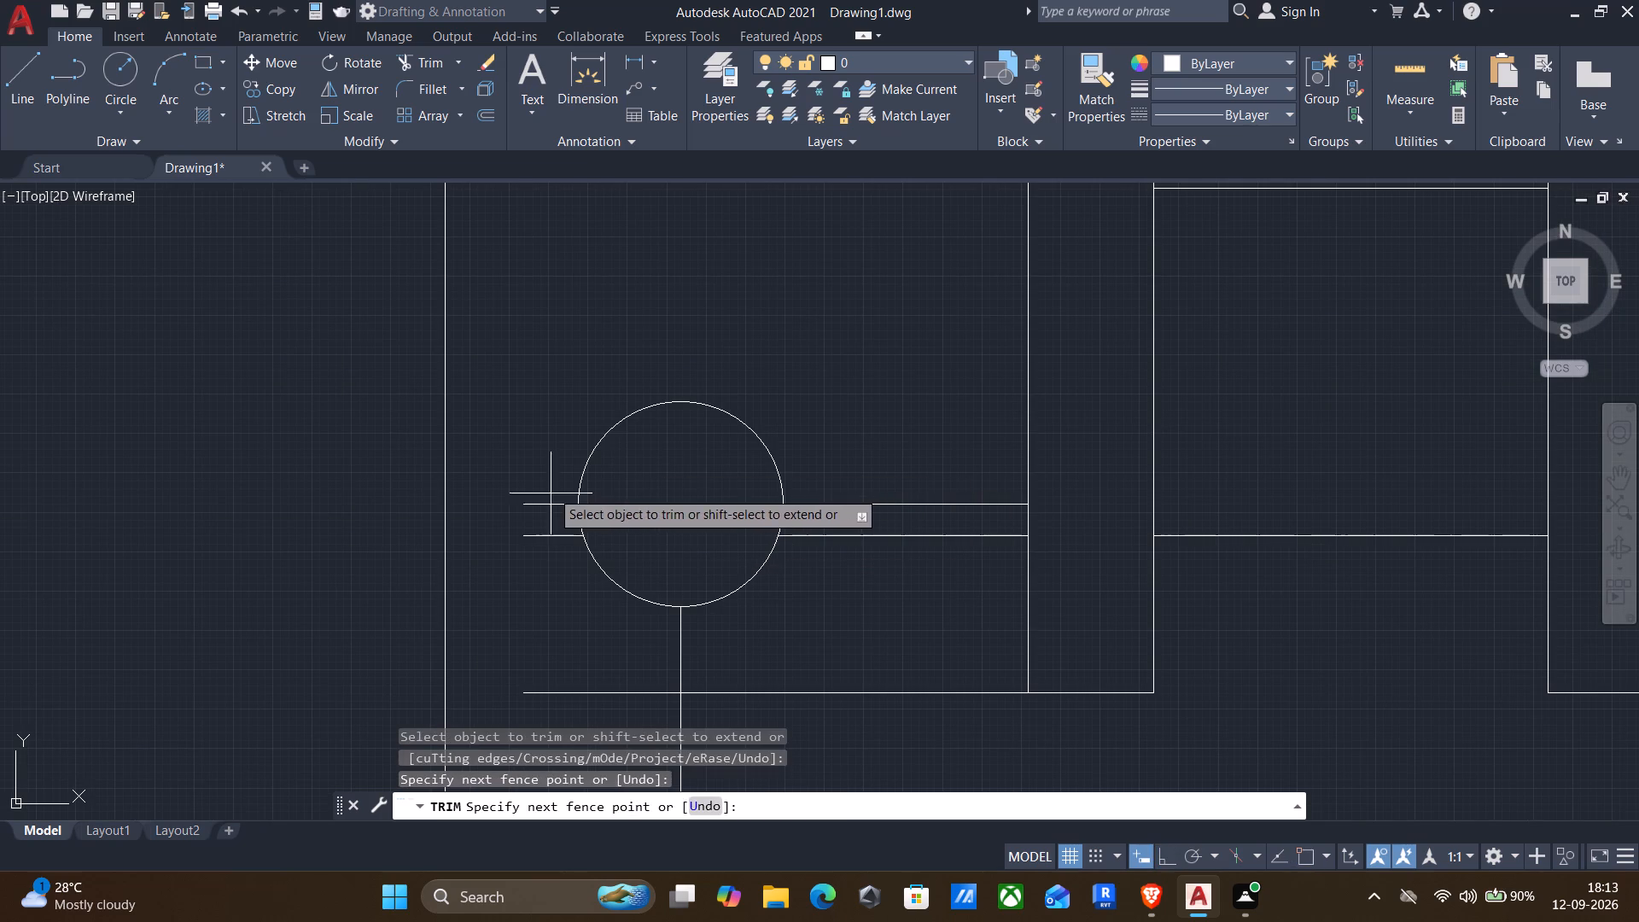
drag(550, 494, 545, 554)
scroll(545, 554, down, 2)
middle_drag(820, 678, 852, 562)
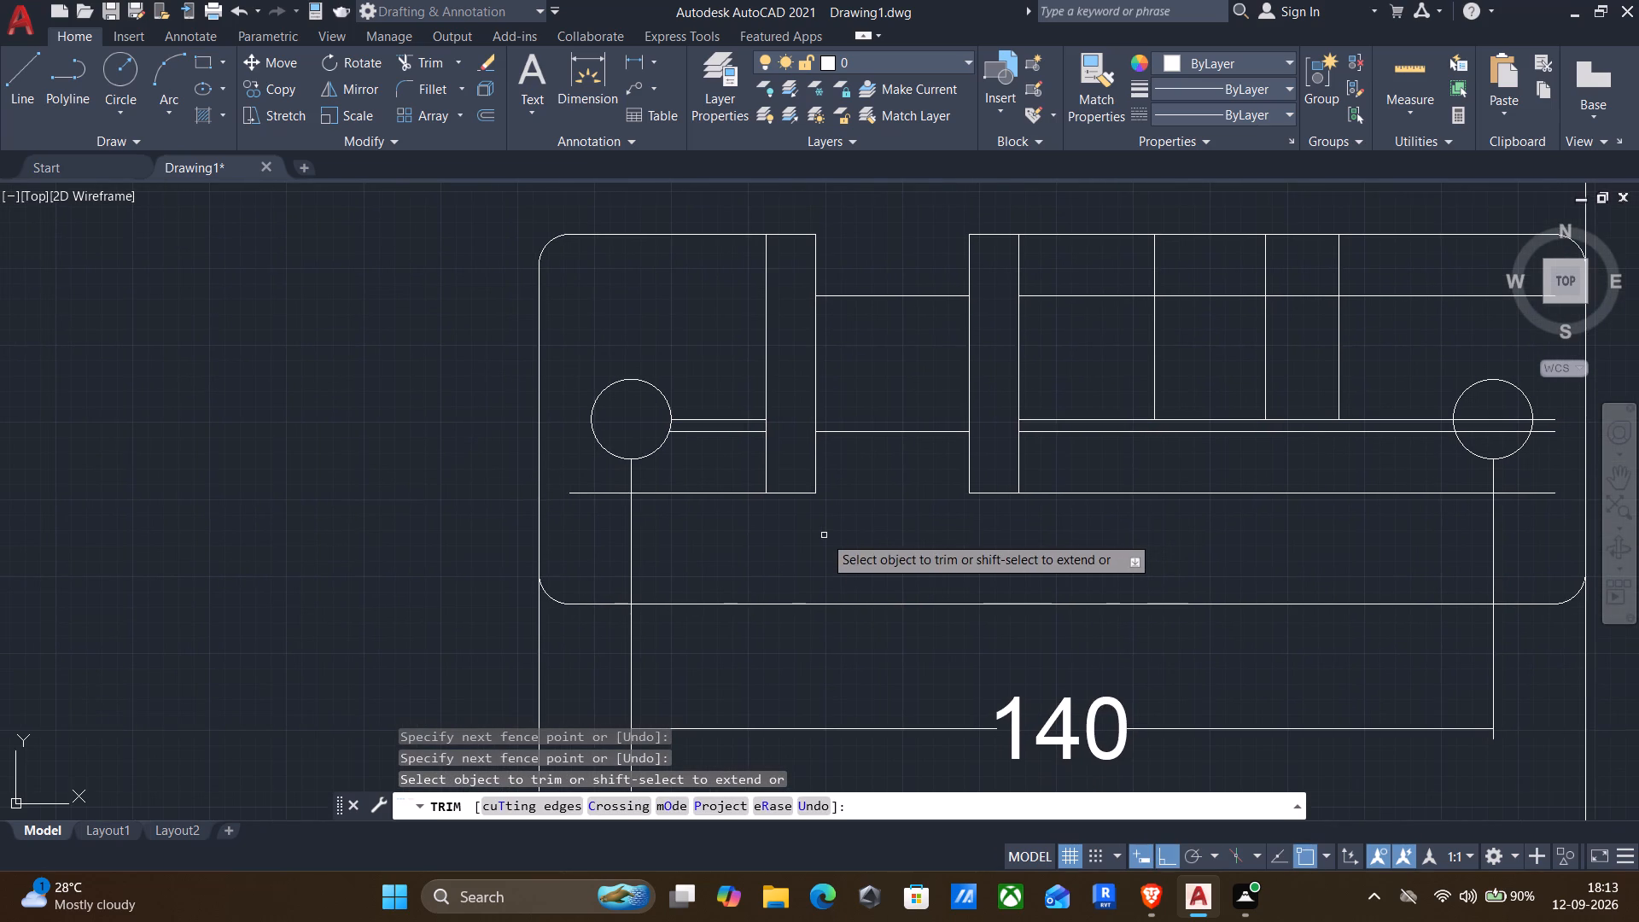
middle_drag(913, 546, 843, 598)
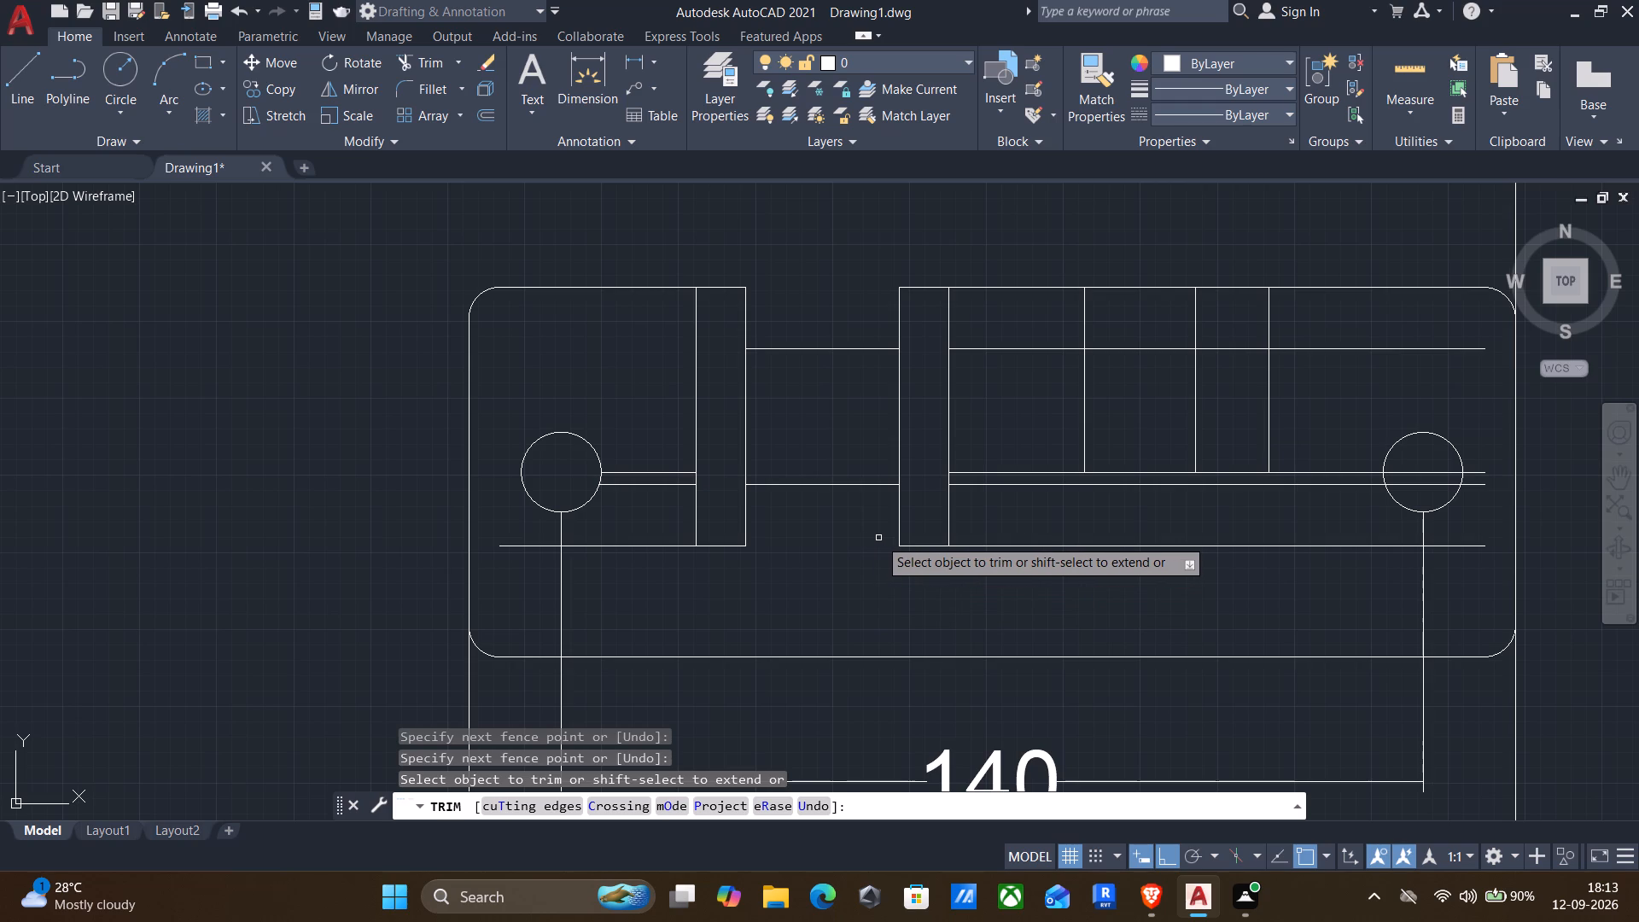
key(Escape)
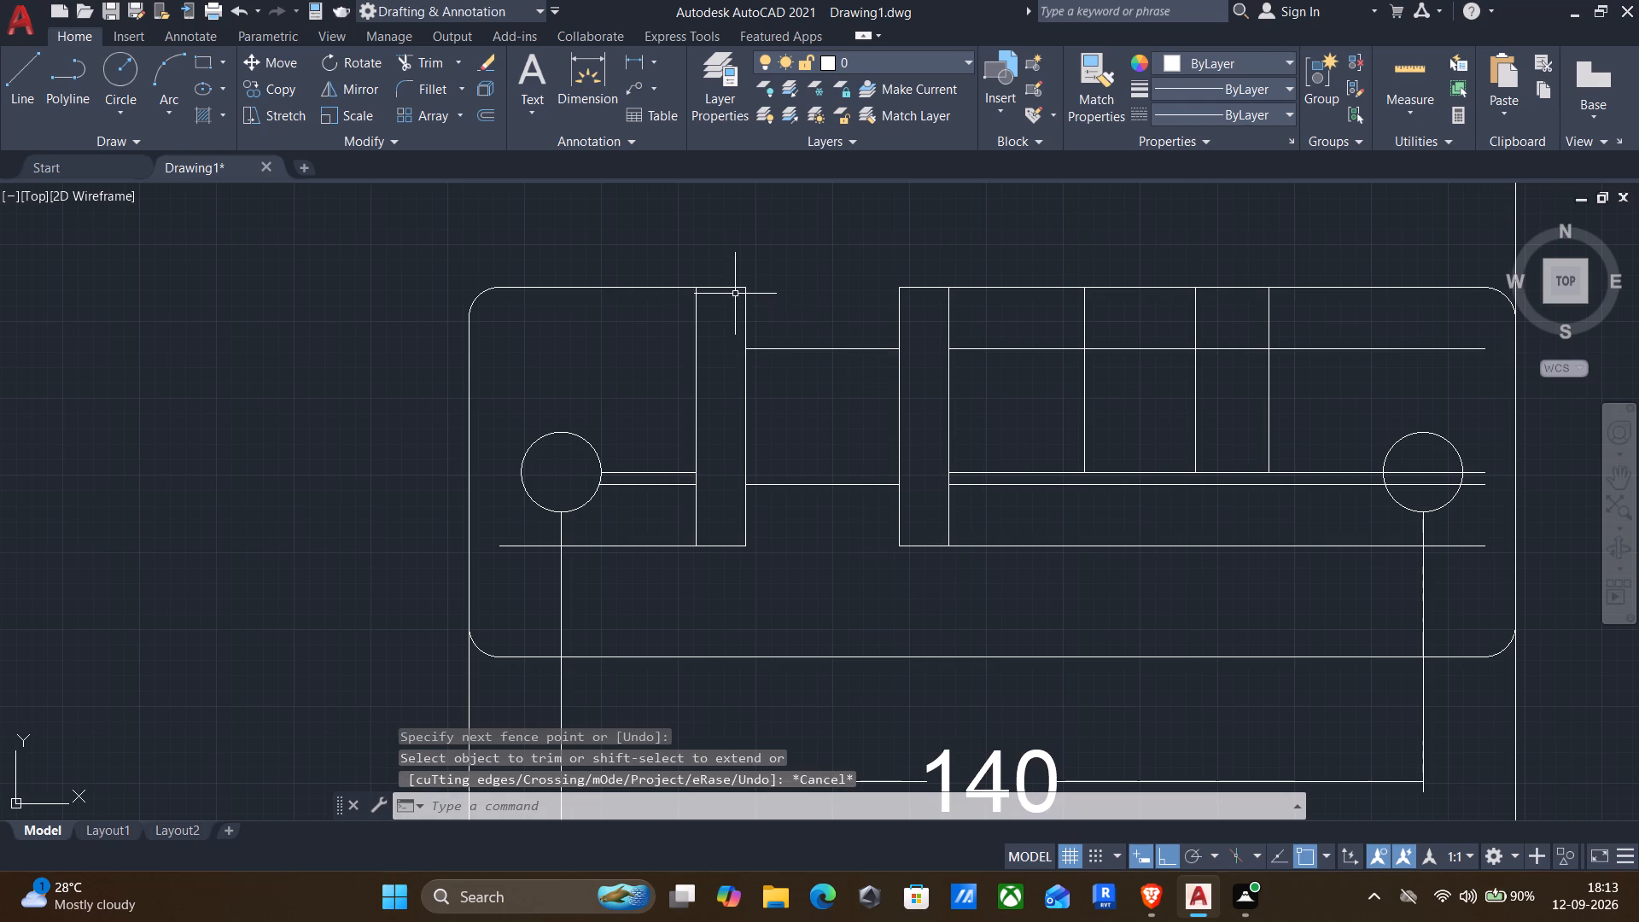
Extend the plate's top edge back across the gap between the second and third vertical lines.
key(r)
key(x)
key(BackSpace)
key(BackSpace)
key(BackSpace)
key(BackSpace)
text(EX)
key(Return)
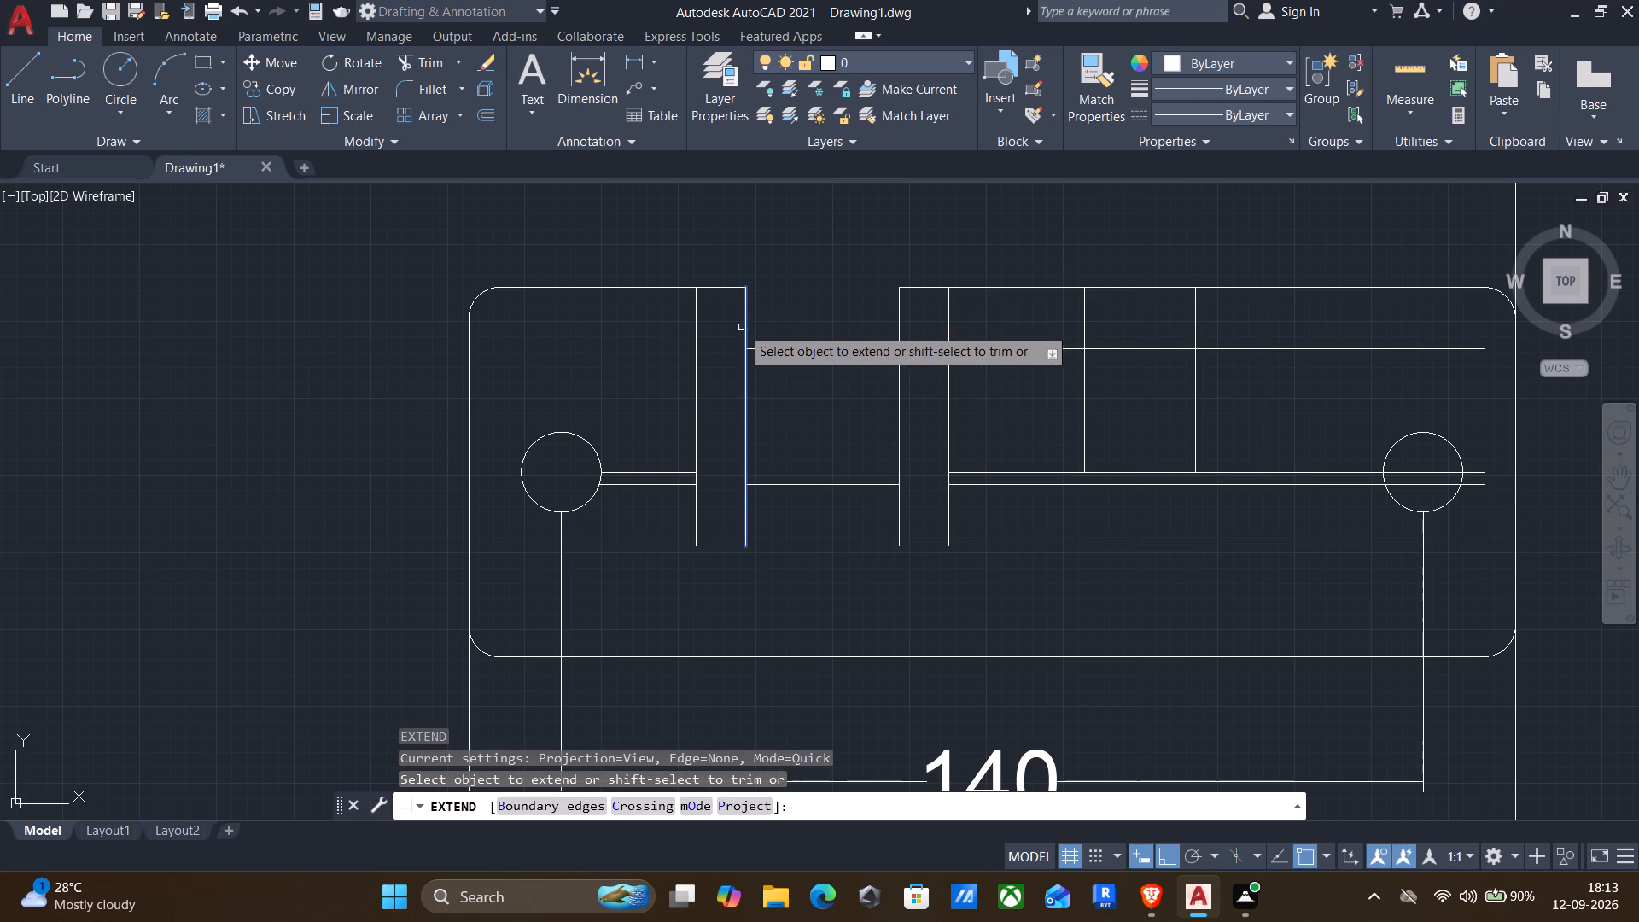
click(719, 285)
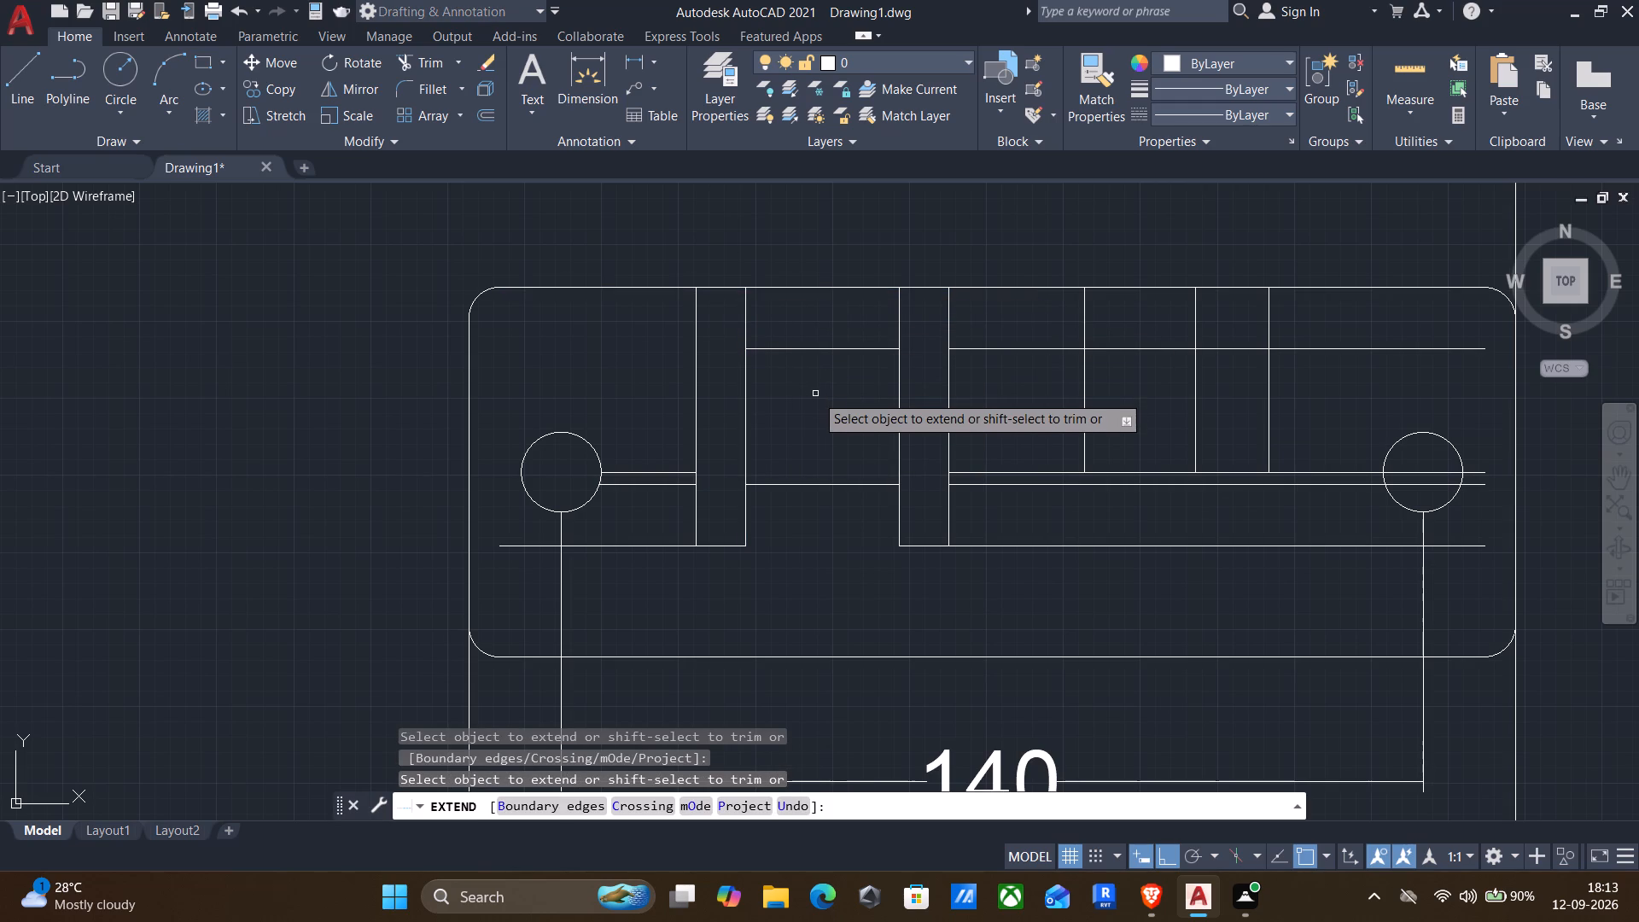
key(Escape)
Trim the second and third vertical lines between the upper horizontal segment and the middle horizontal segment joining them.
text(TR)
key(Return)
drag(726, 428, 726, 429)
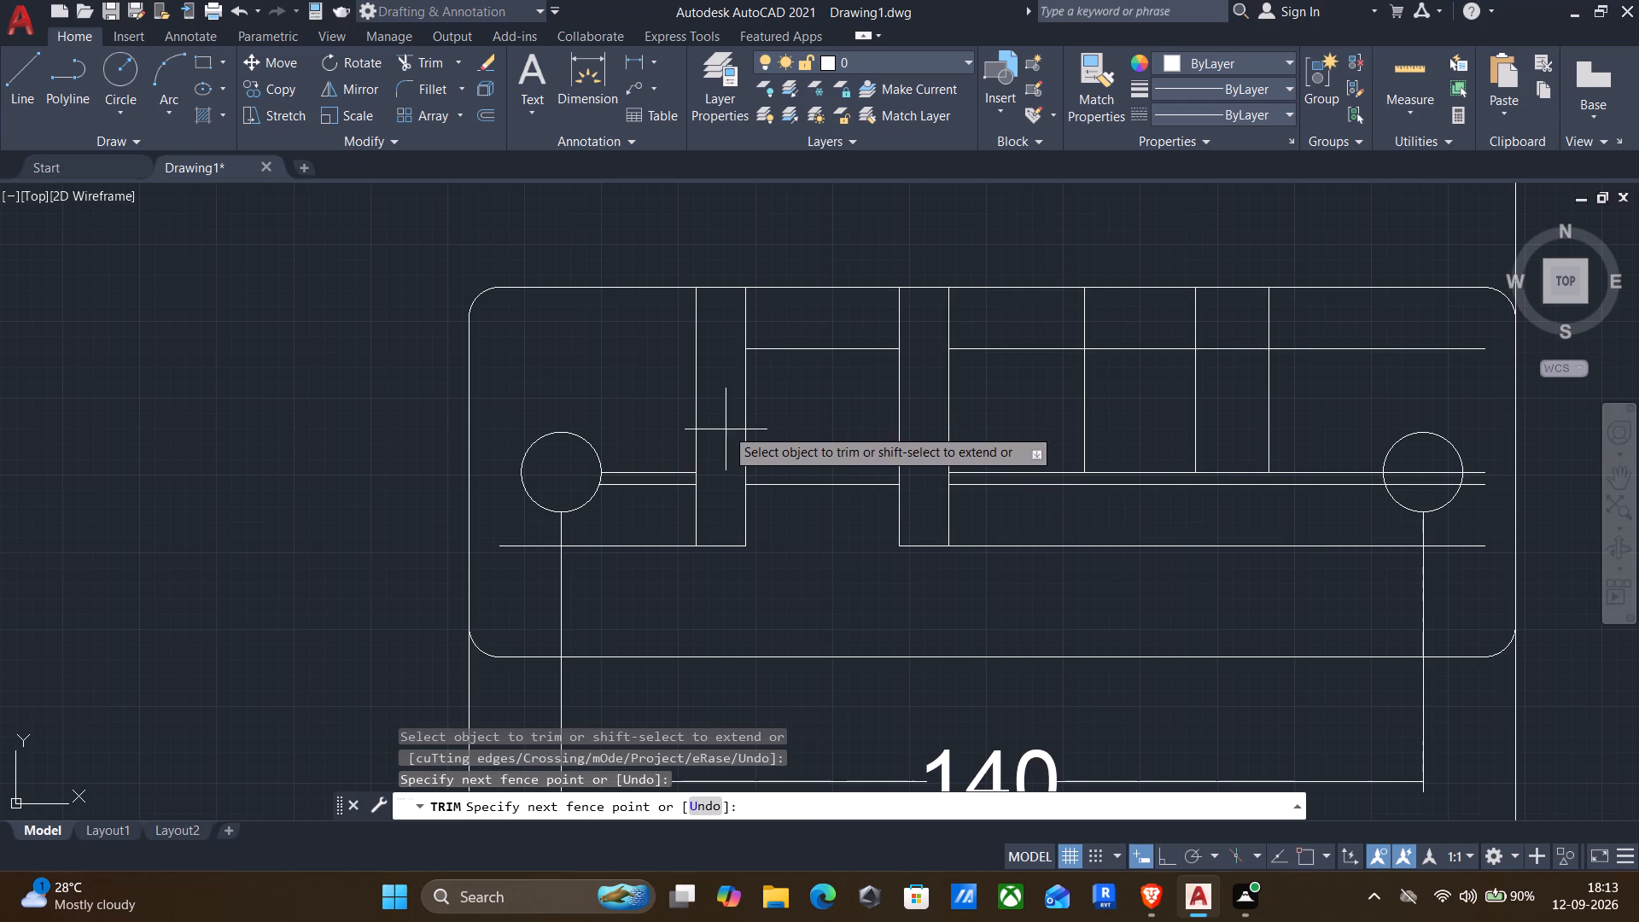
drag(726, 429, 921, 407)
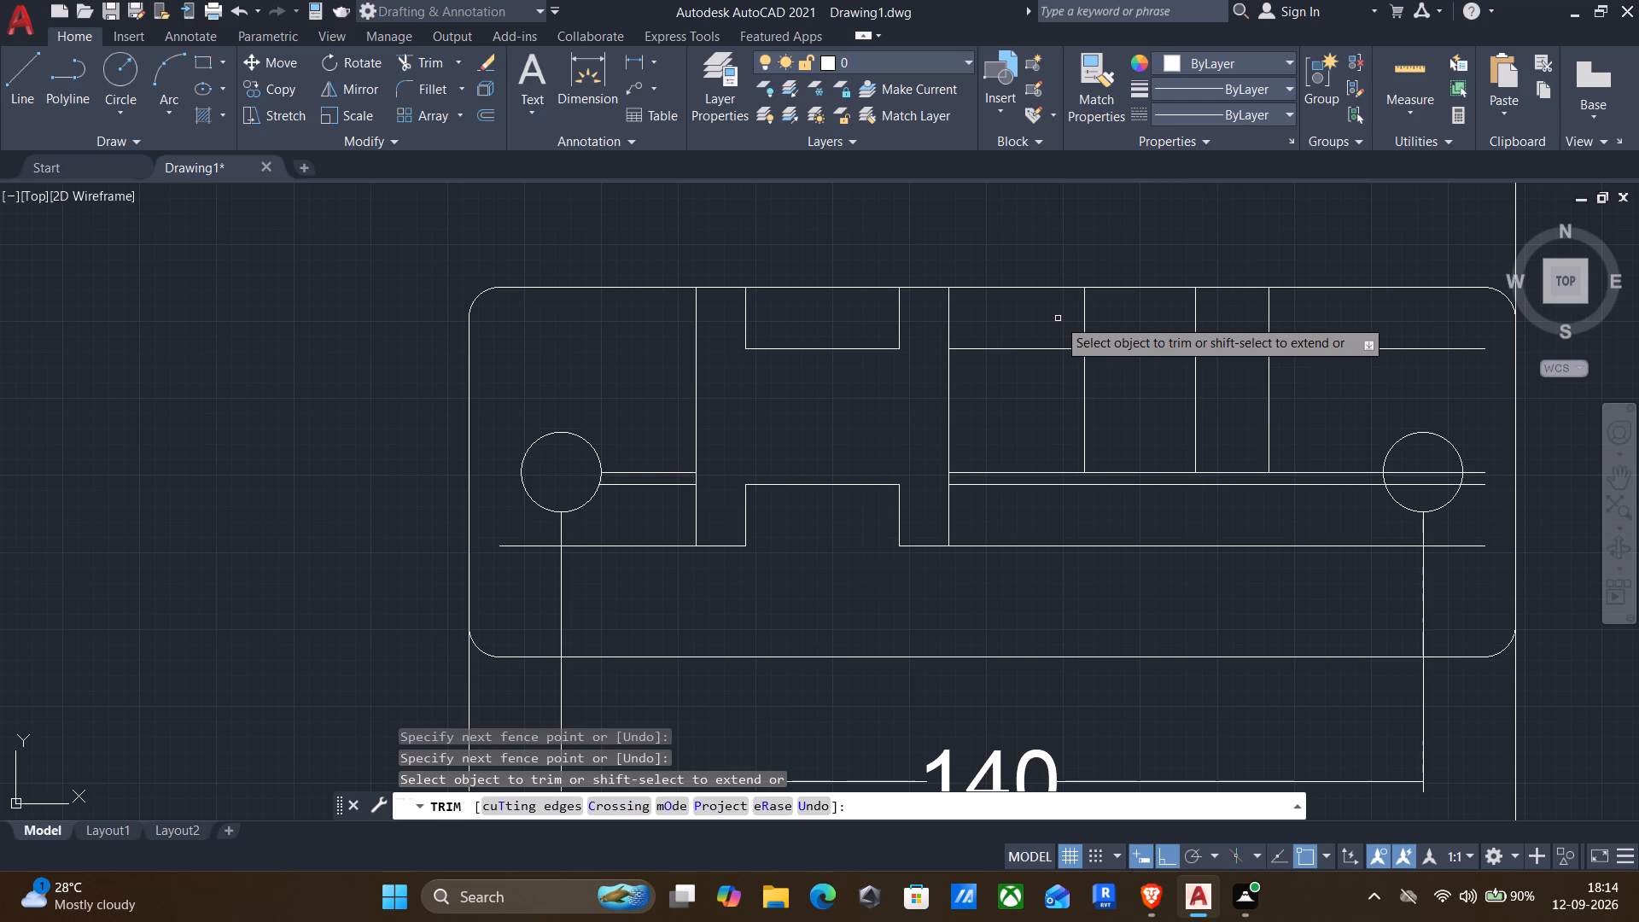
key(Escape)
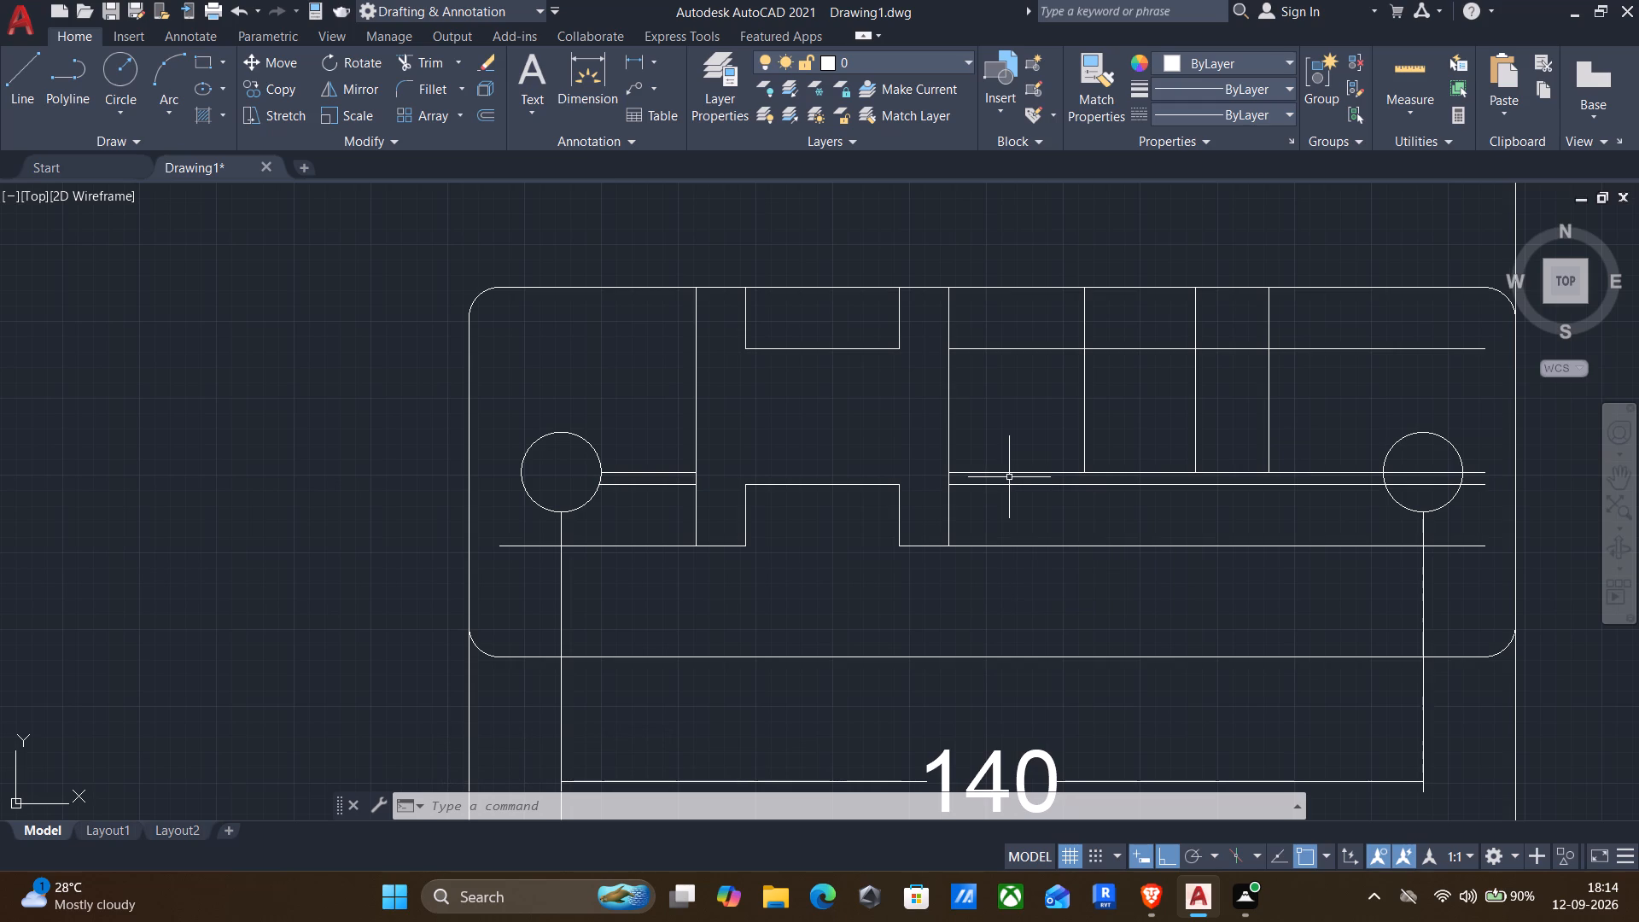
Measure the spacing of the horizontal and vertical lines between the tall third vertical line and the right hole.
click(1386, 67)
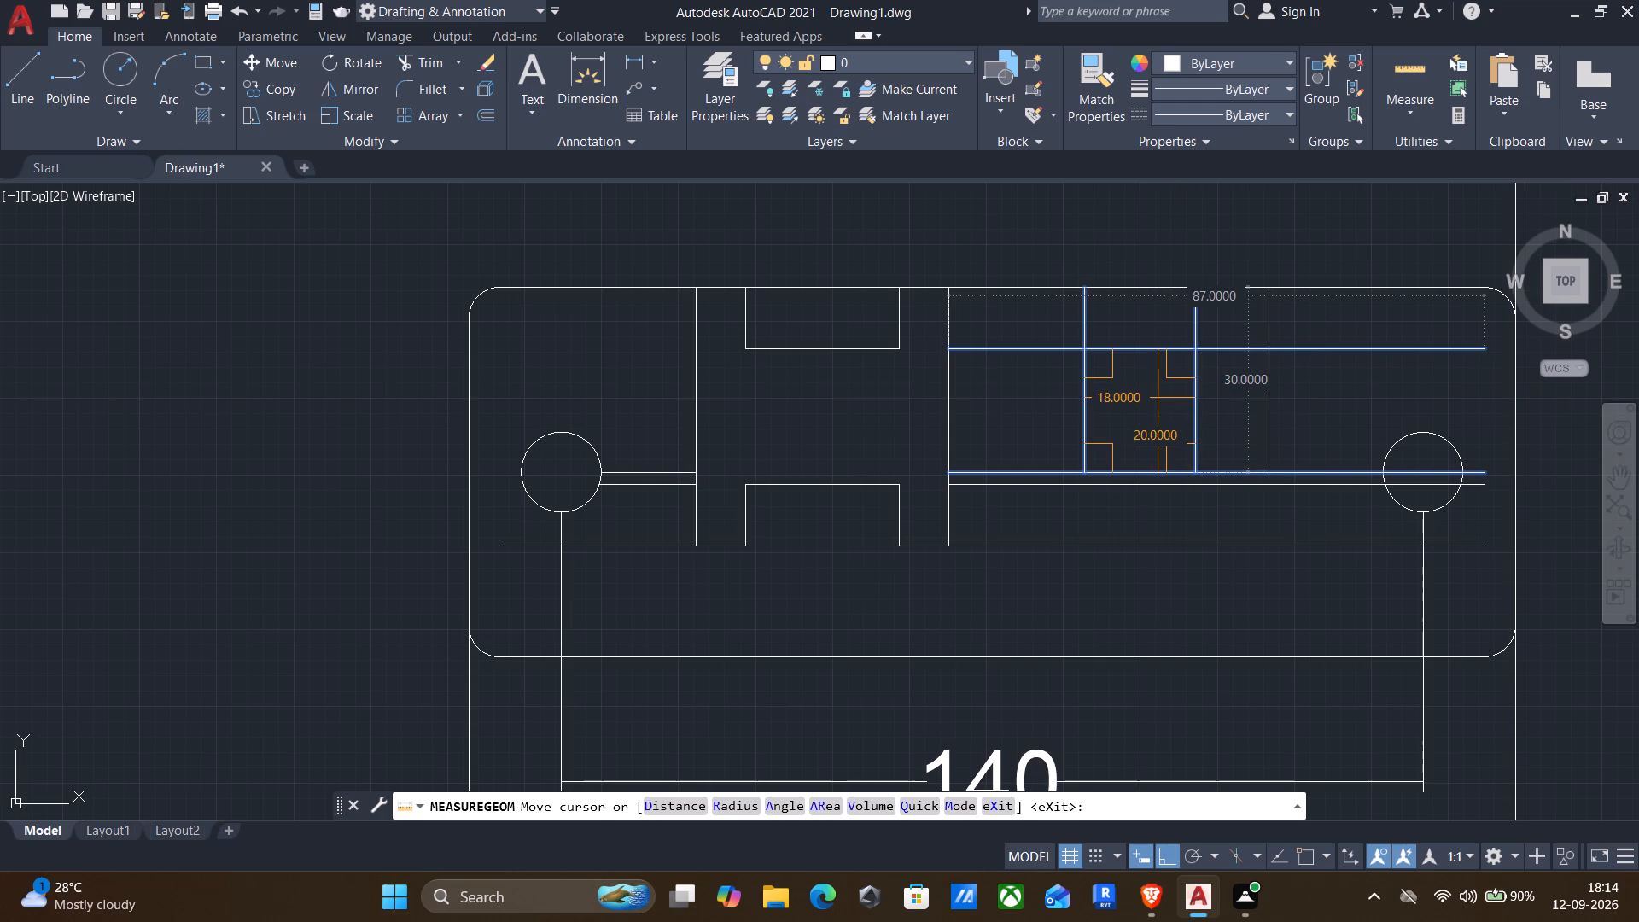
key(Escape)
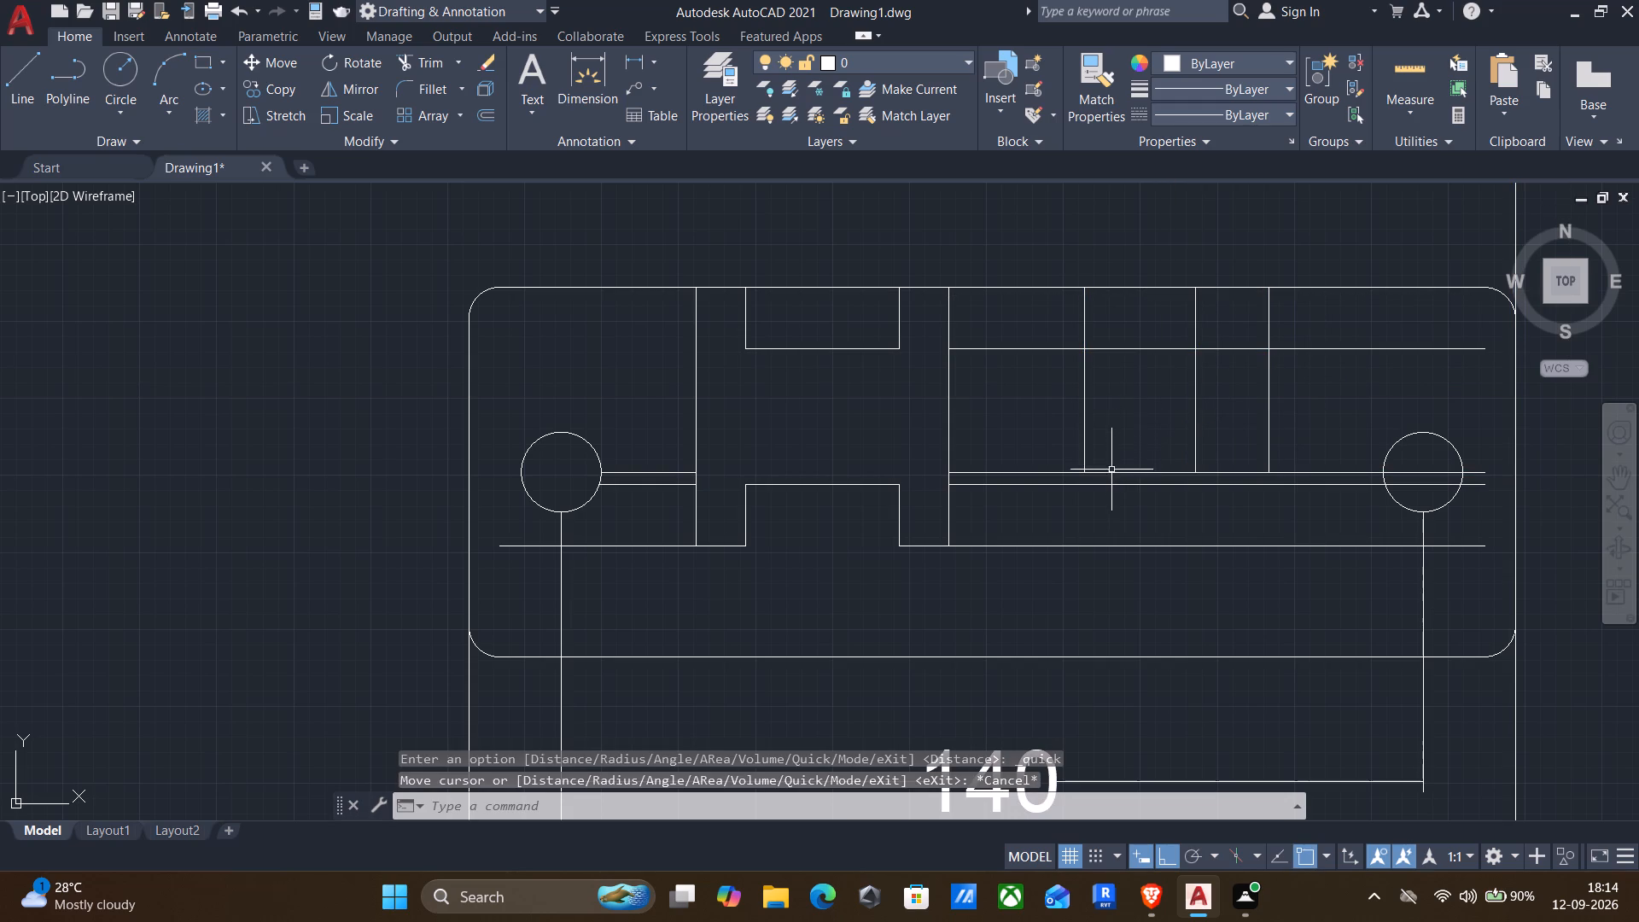
click(1419, 69)
scroll(1251, 492, up, 2)
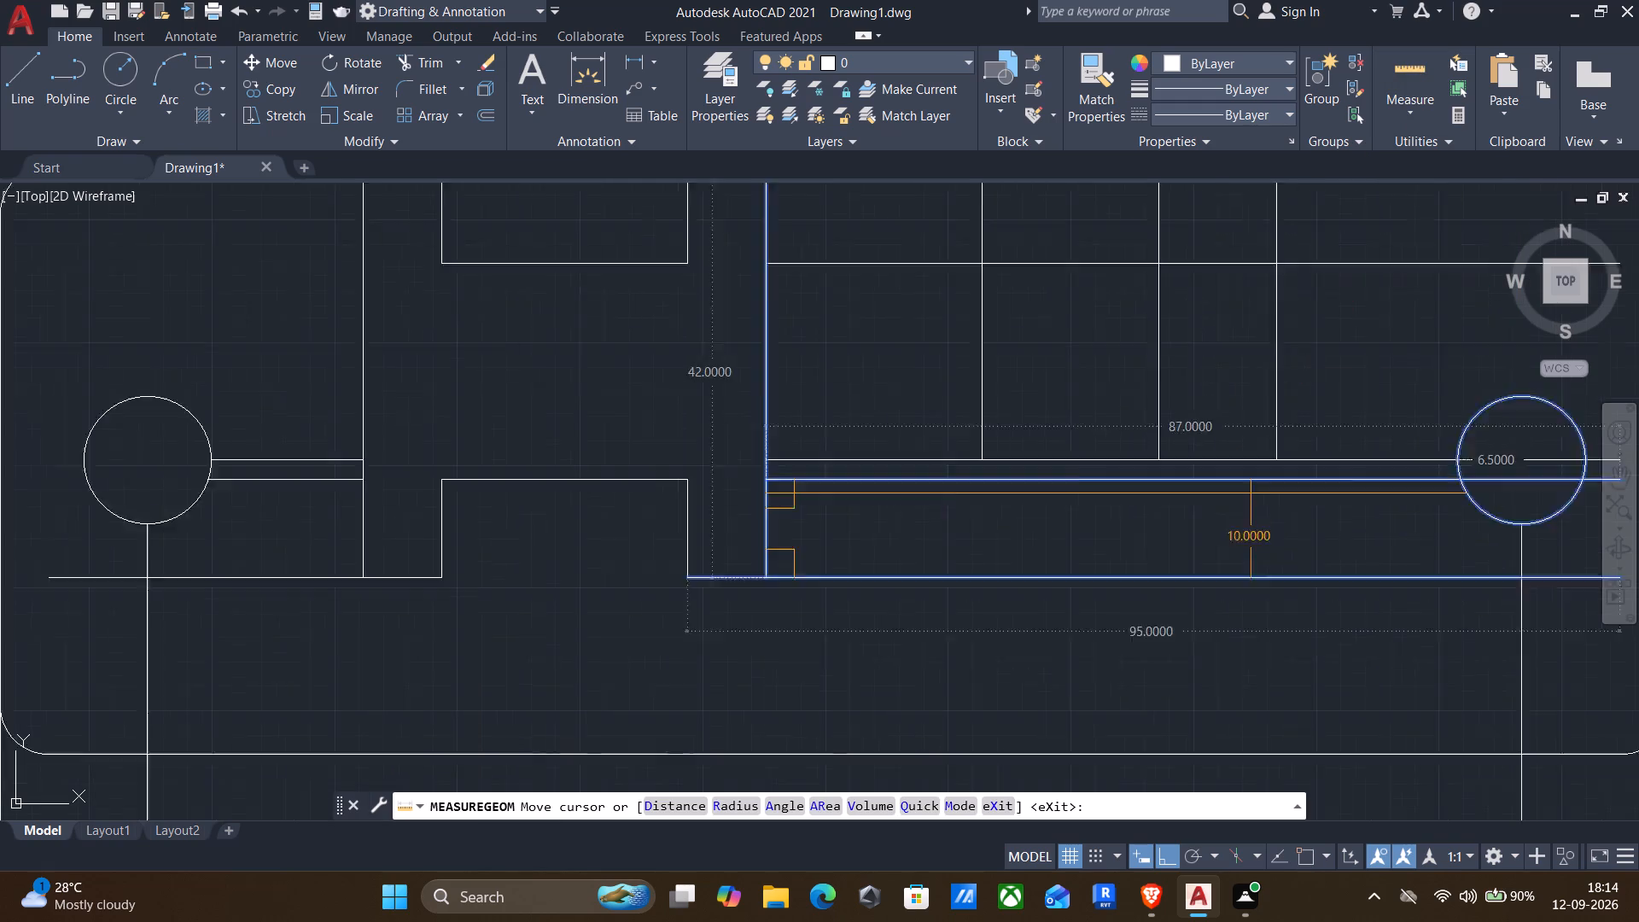
scroll(1250, 493, up, 1)
key(Escape)
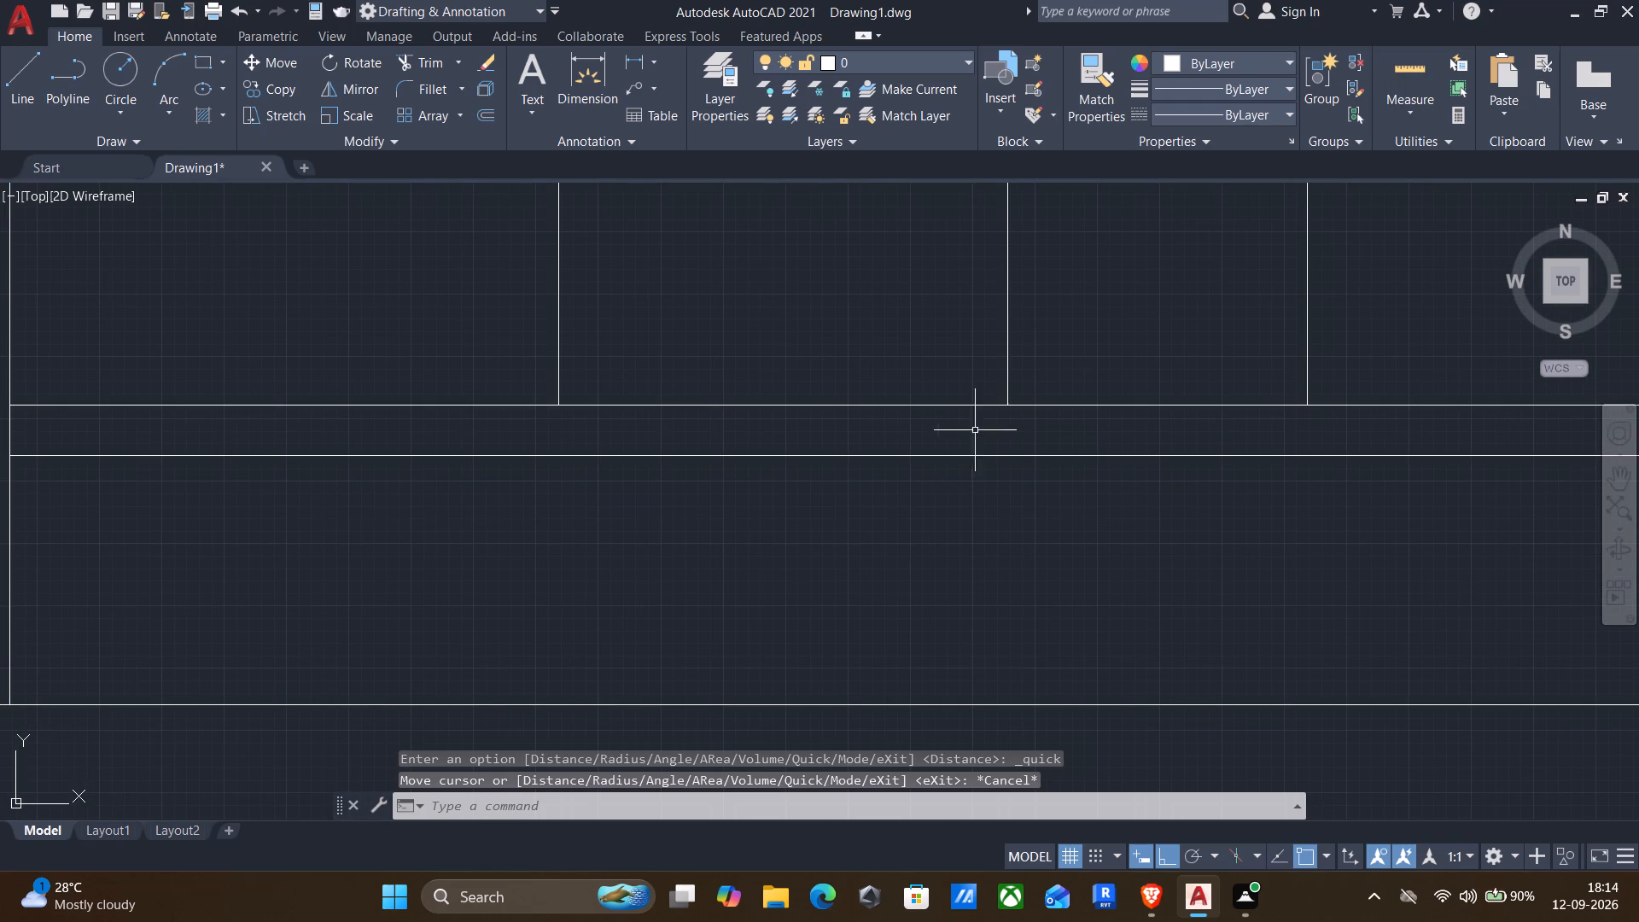
Offset the upper of the two middle horizontal lines downward by 1, on the side toward the right hole.
key(p)
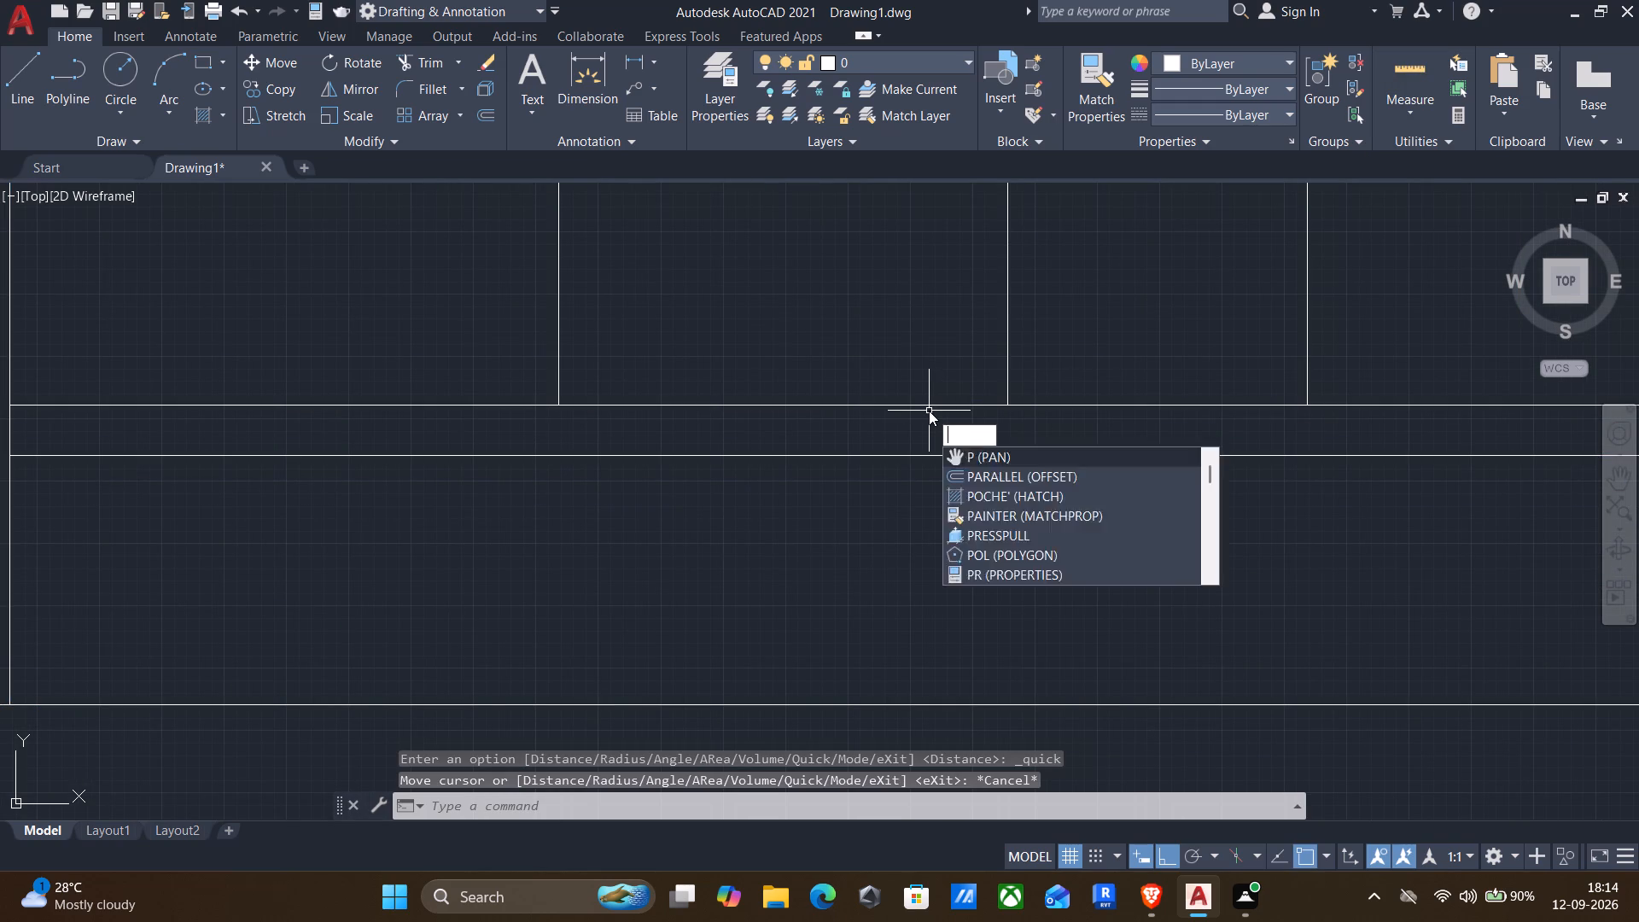
key(BackSpace)
key(BackSpace)
key(o)
key(Return)
click(901, 398)
drag(889, 445, 889, 422)
click(887, 400)
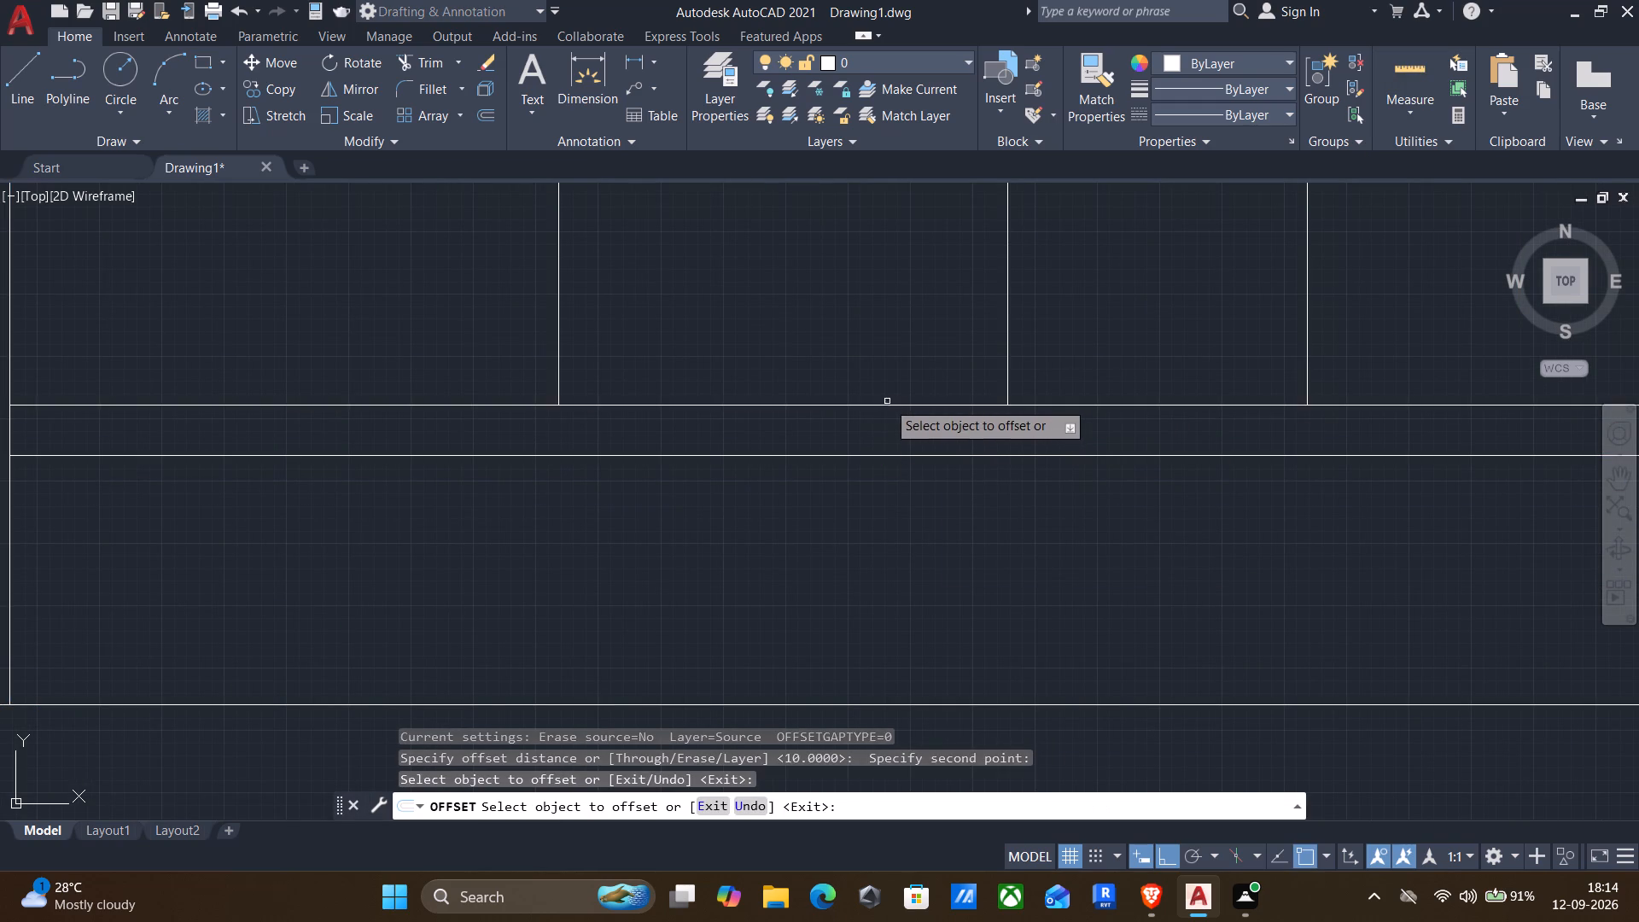
click(884, 406)
key(1)
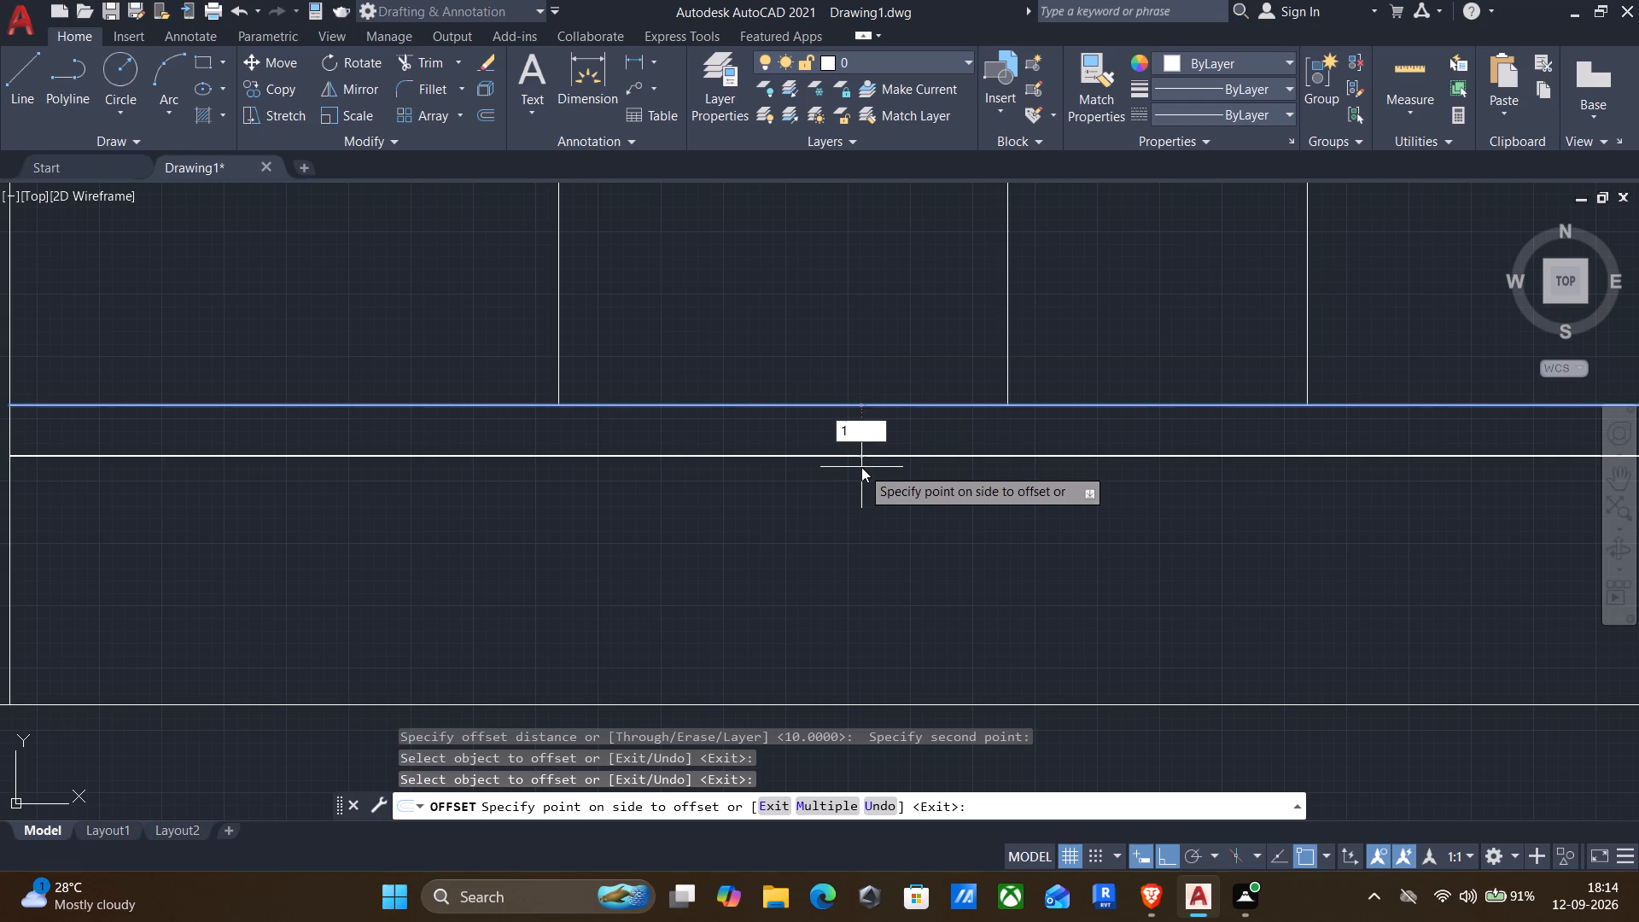
key(Return)
middle_drag(909, 319, 928, 535)
scroll(945, 511, down, 2)
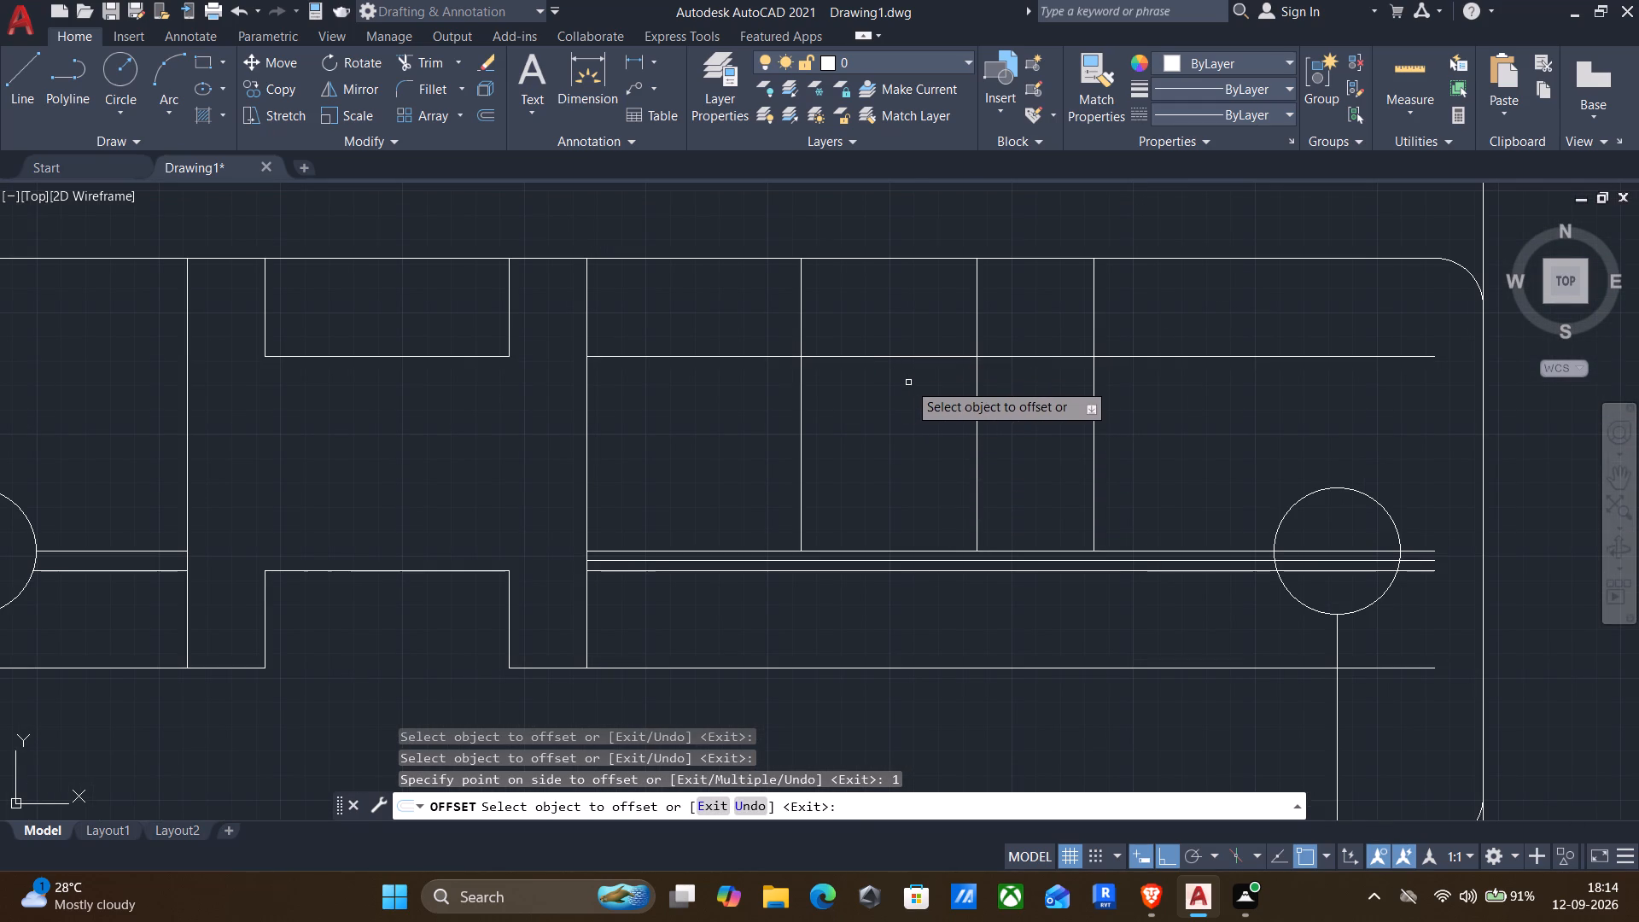
key(Escape)
Delete the original upper middle horizontal line running to the right hole, keeping its offset copy.
click(889, 552)
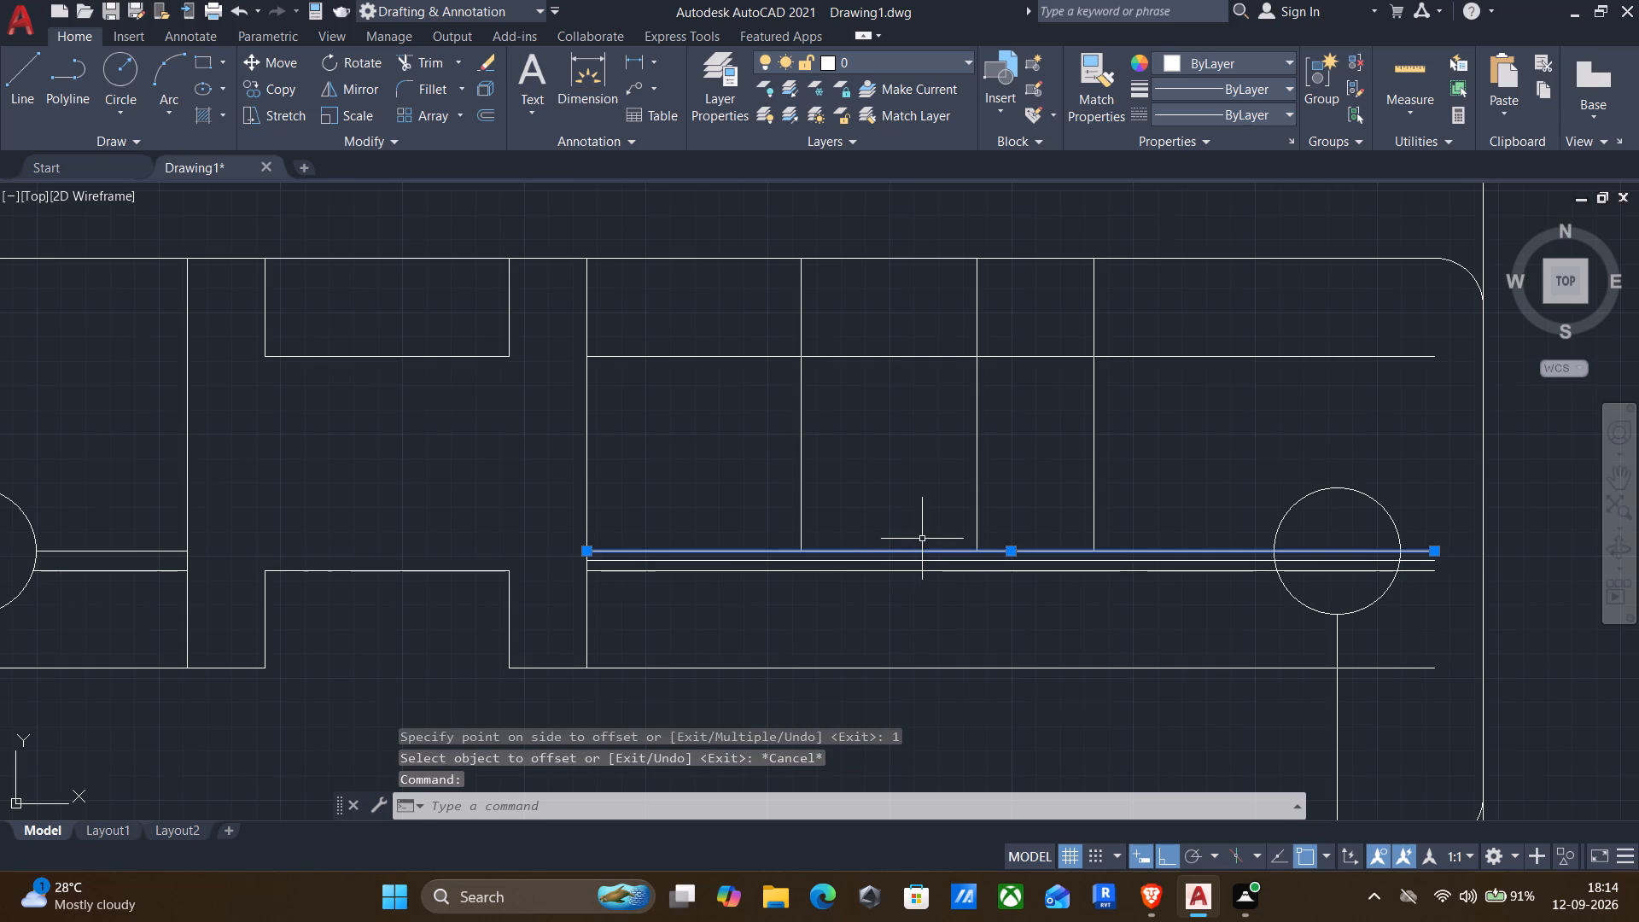
key(Delete)
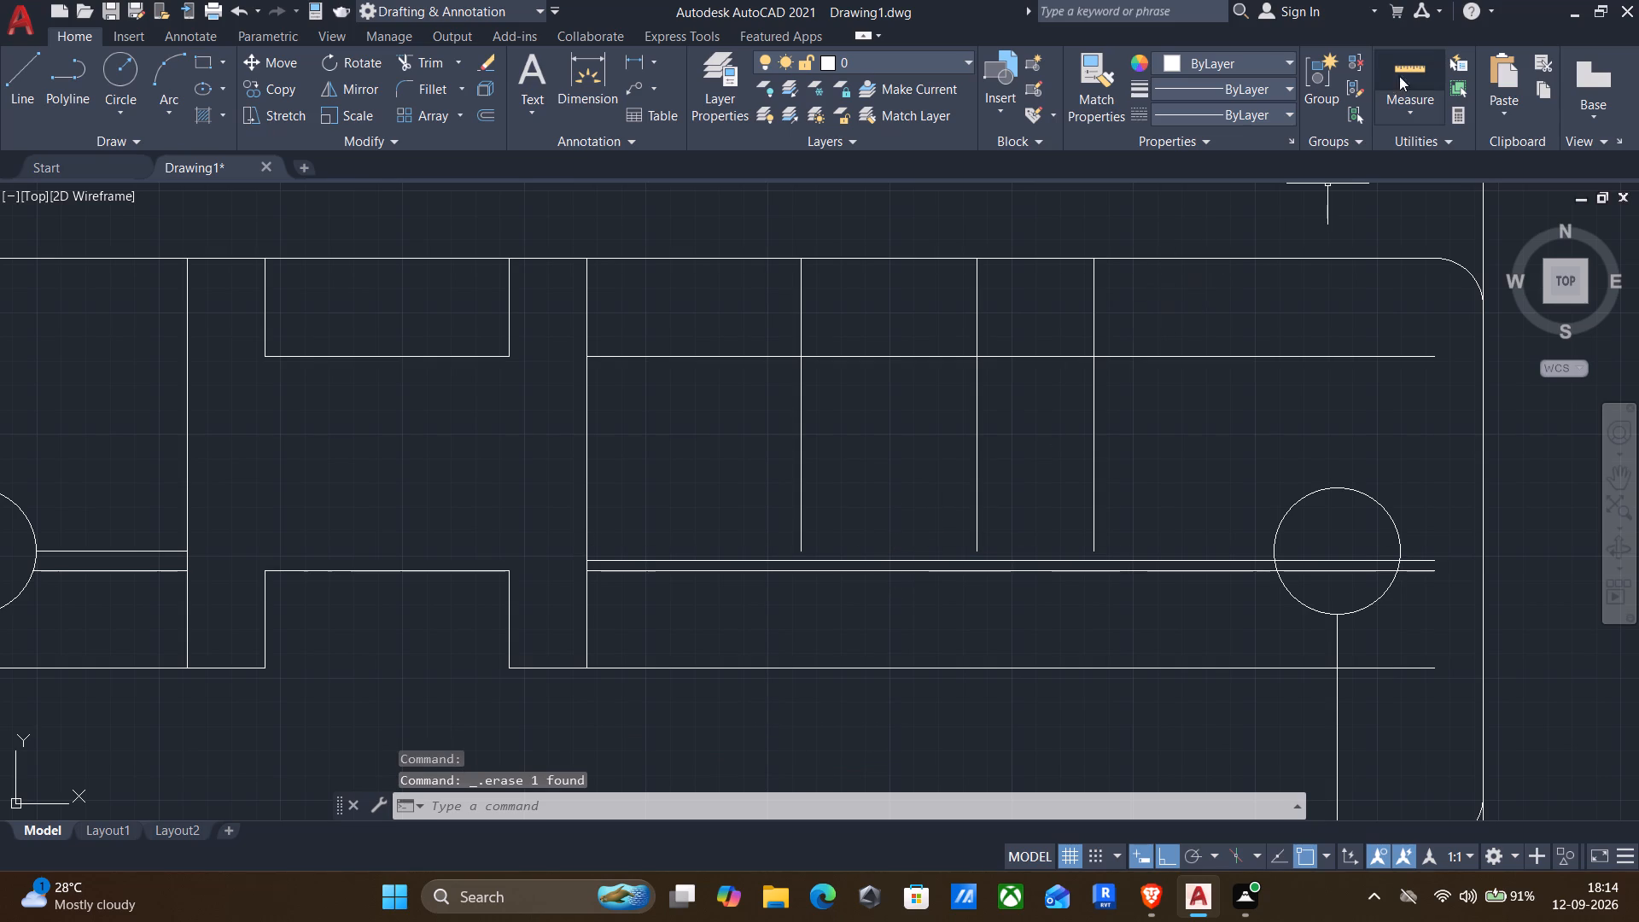
Measure the distance between the upper horizontal line and the new middle horizontal line.
click(1405, 62)
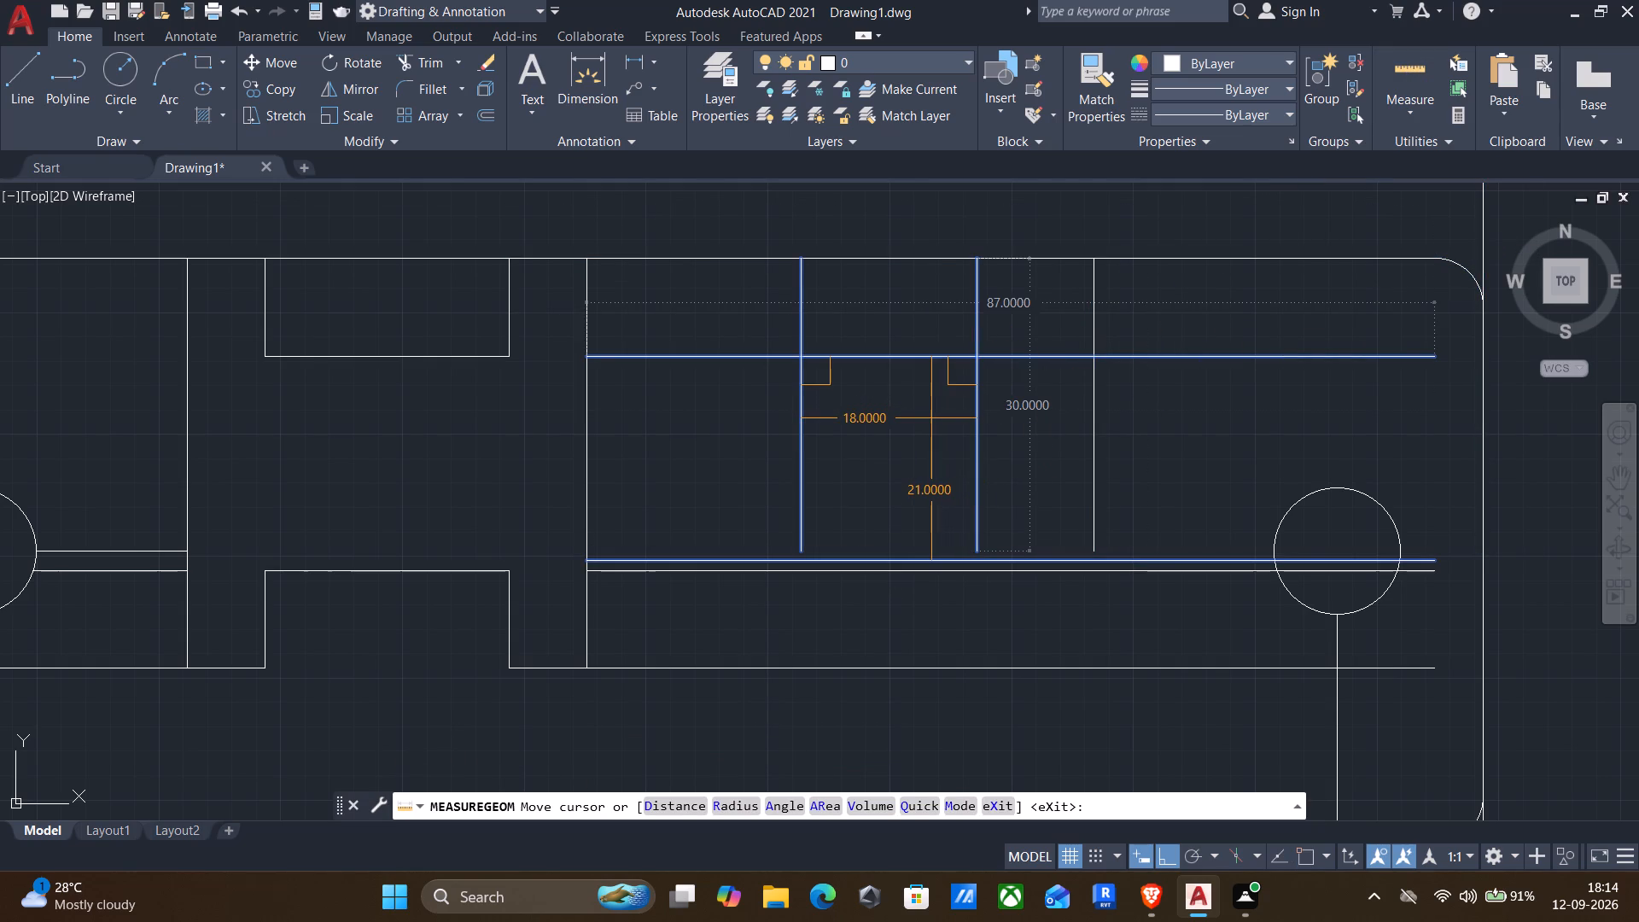
key(Escape)
Offset the long upper horizontal line downward by 1 on the plate's right half.
key(o)
key(Return)
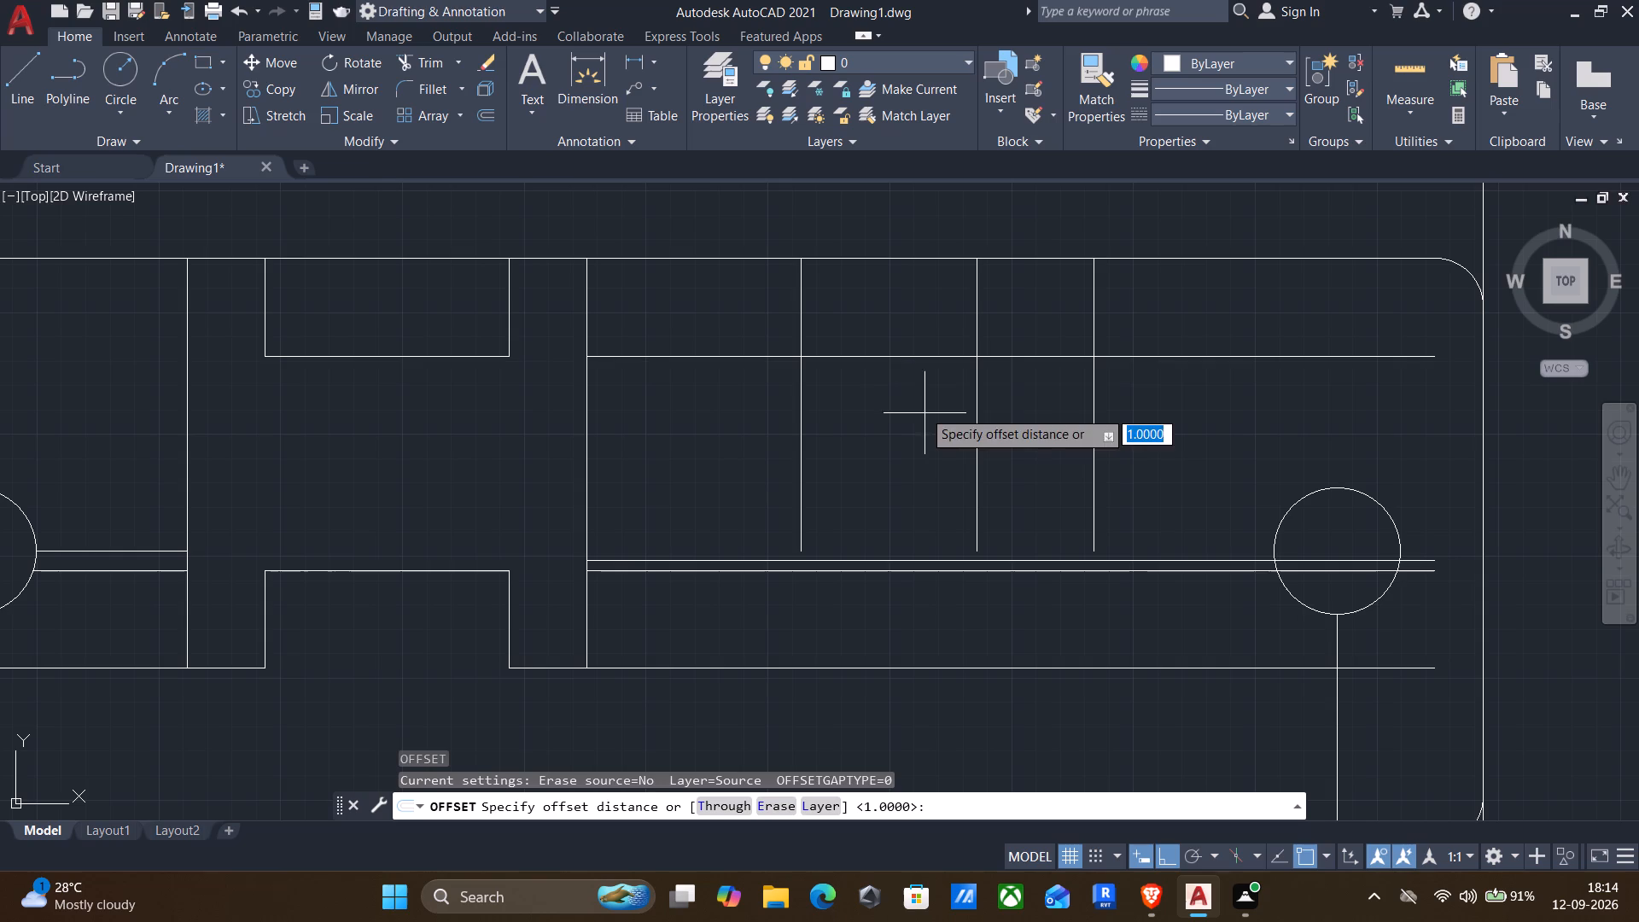
drag(911, 351, 907, 378)
click(890, 467)
click(889, 353)
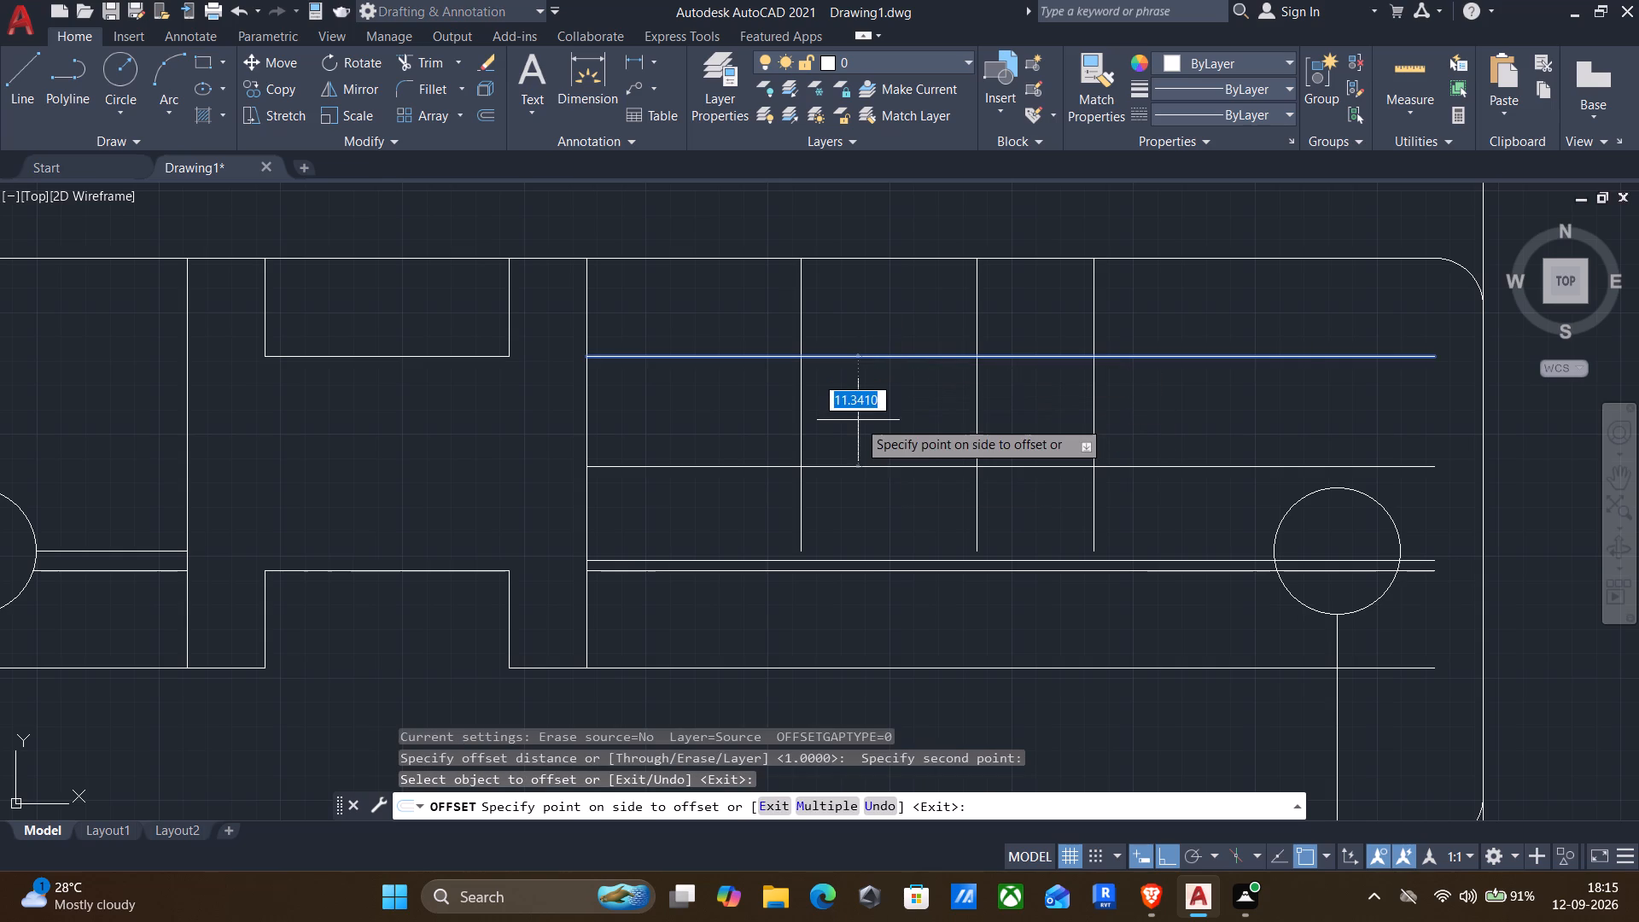
key(1)
key(Return)
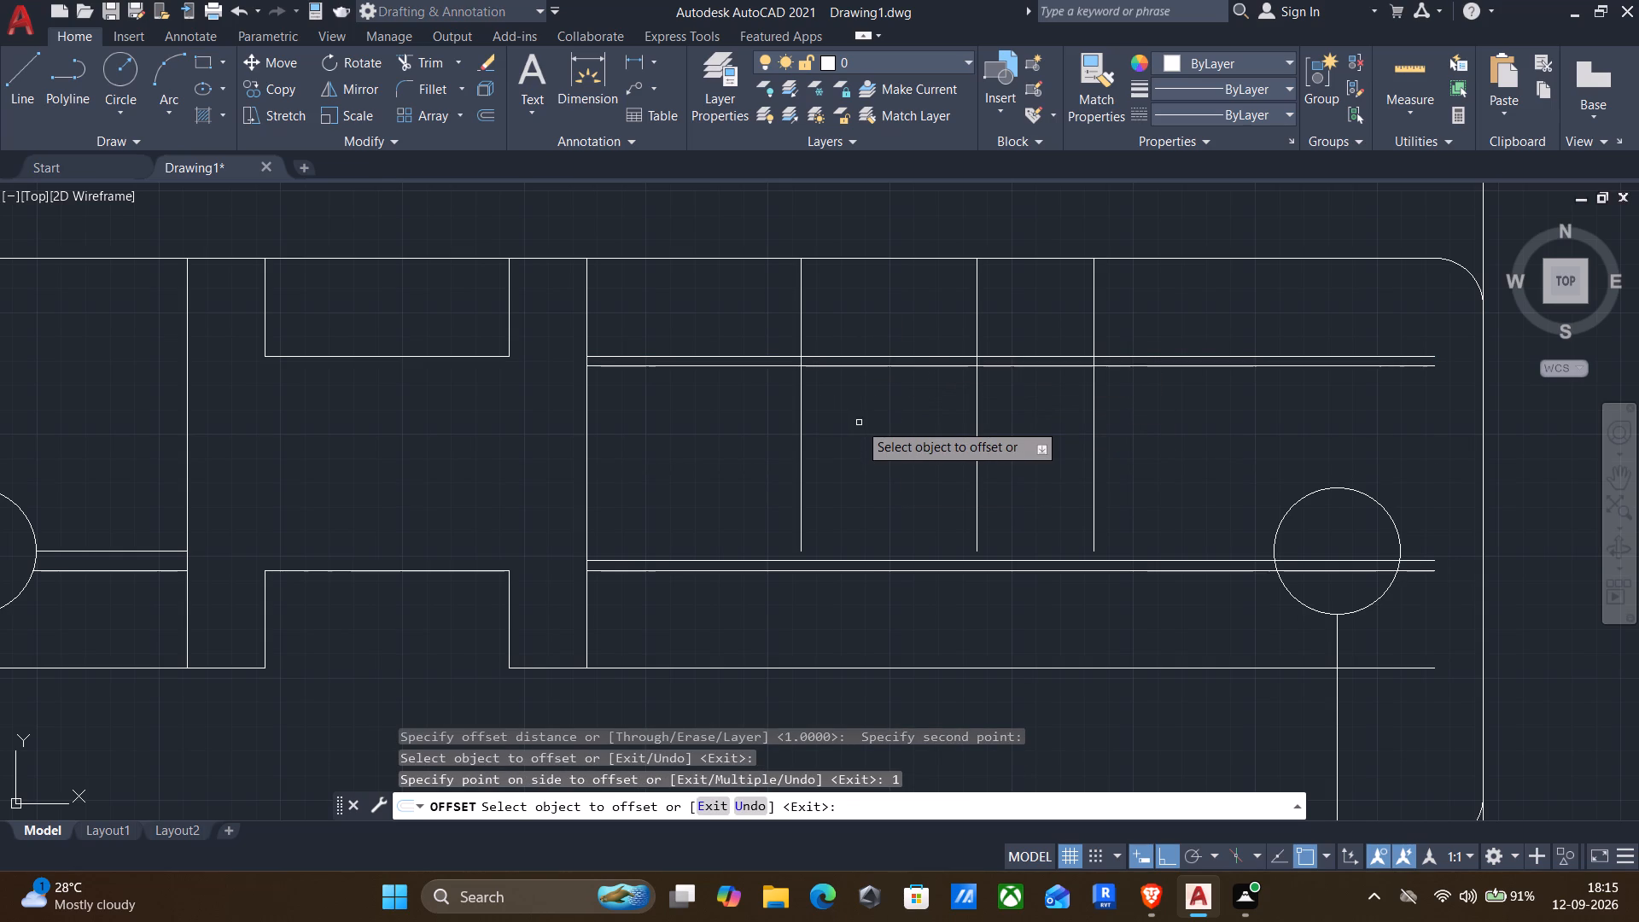
key(Escape)
Delete the source line of the upper horizontal offset.
click(880, 359)
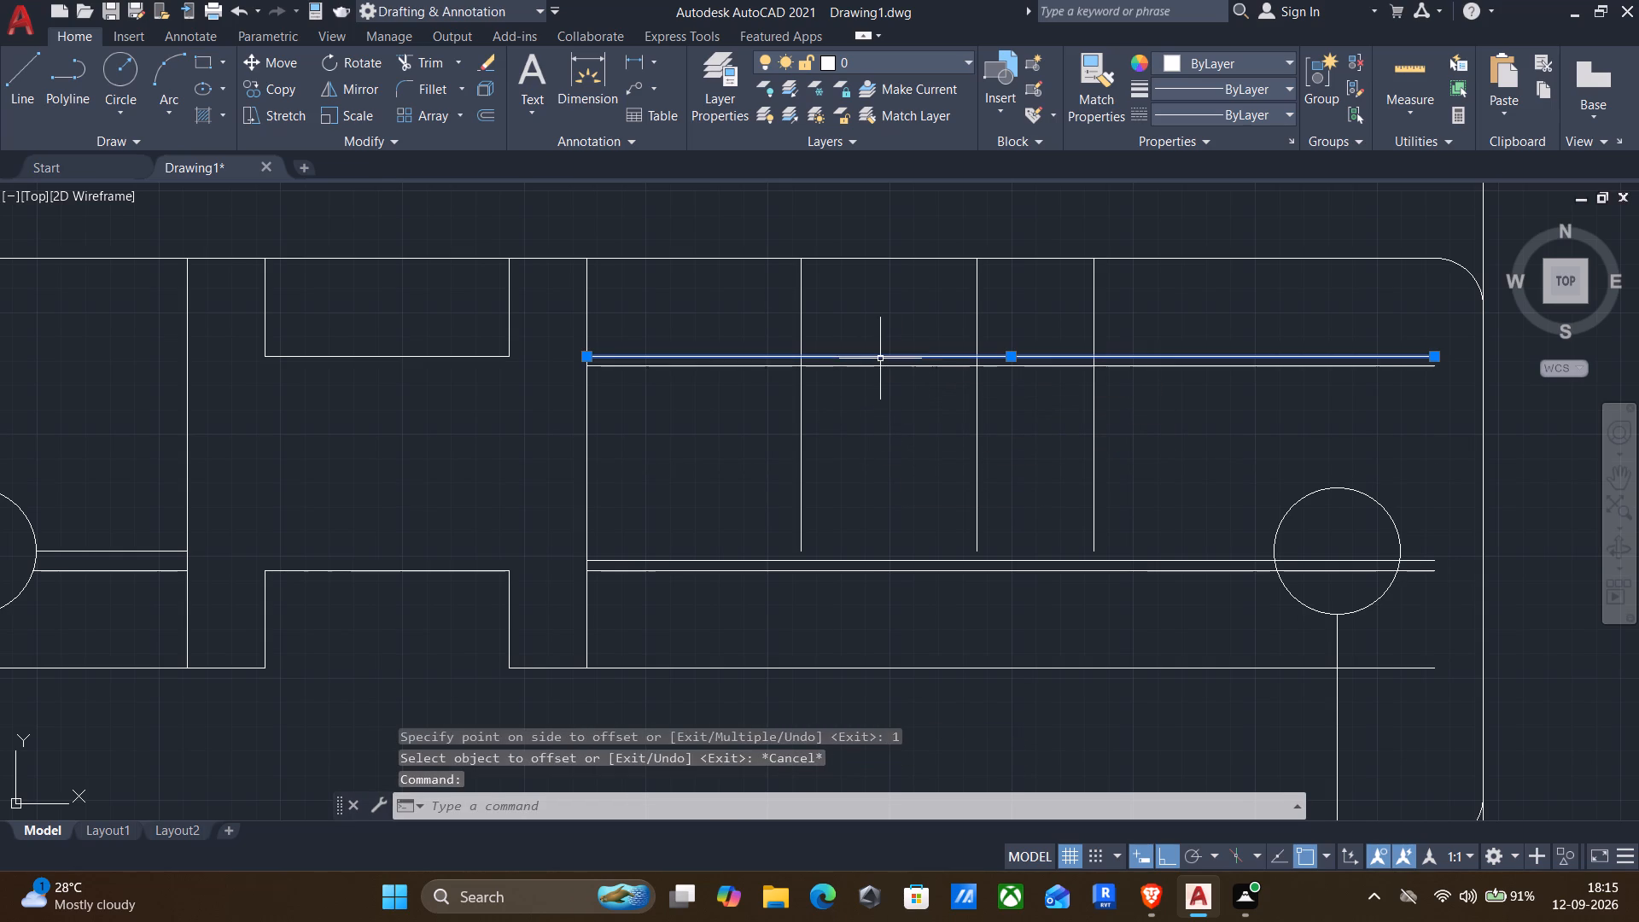
key(Delete)
Extend the three short vertical lines on the plate's right half down to the new middle horizontal line.
key(e)
key(x)
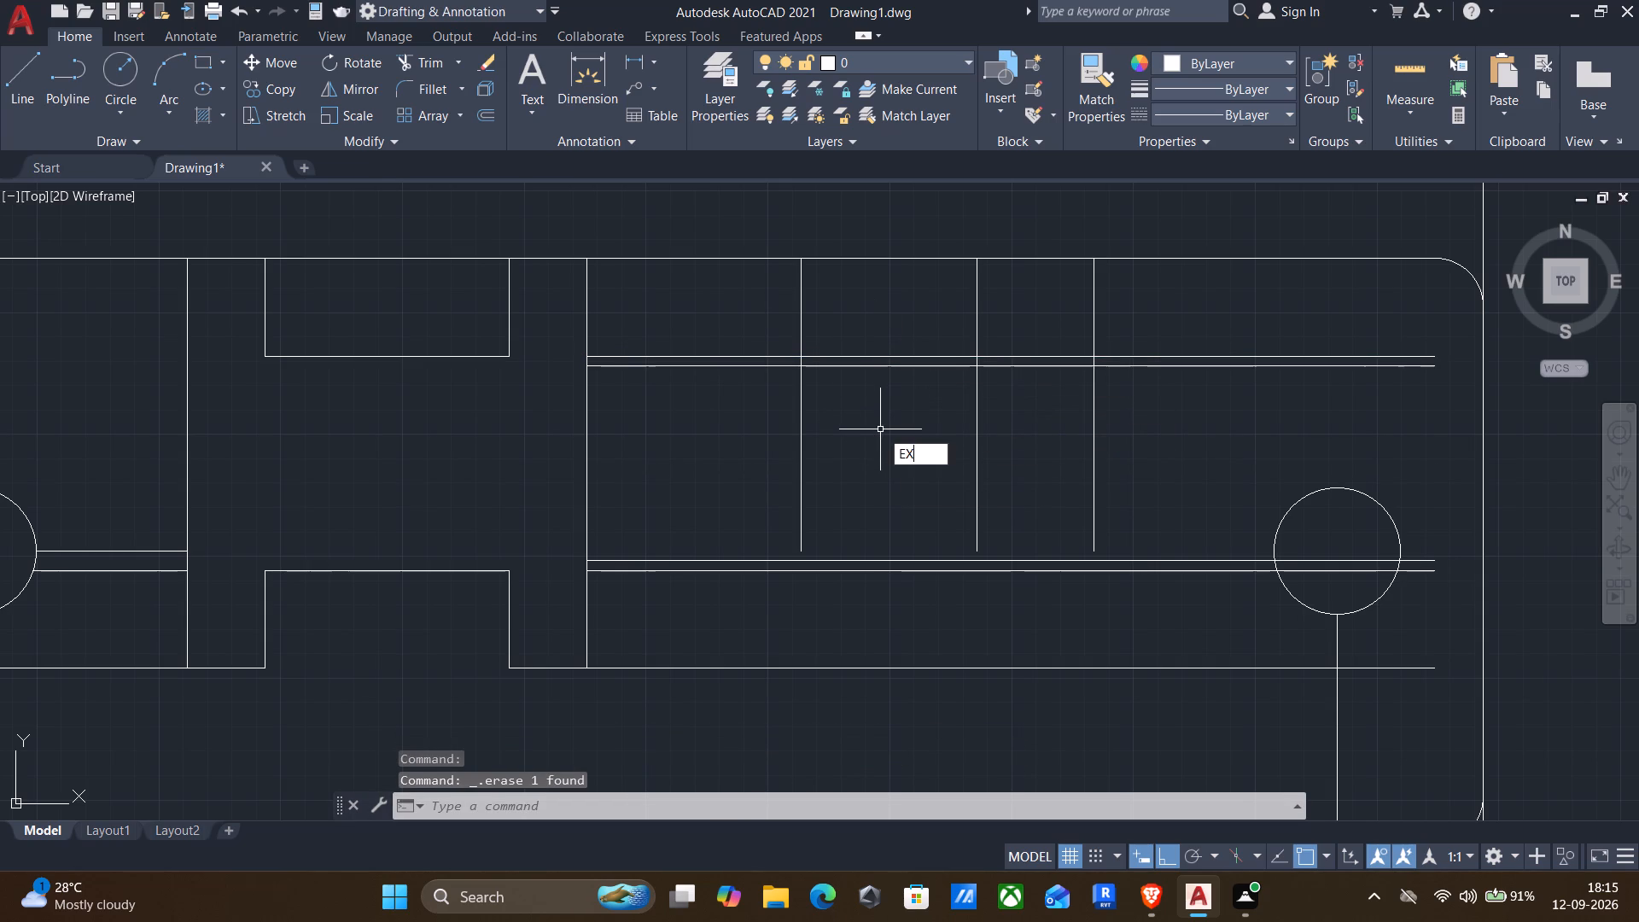
key(Return)
drag(1132, 486, 770, 499)
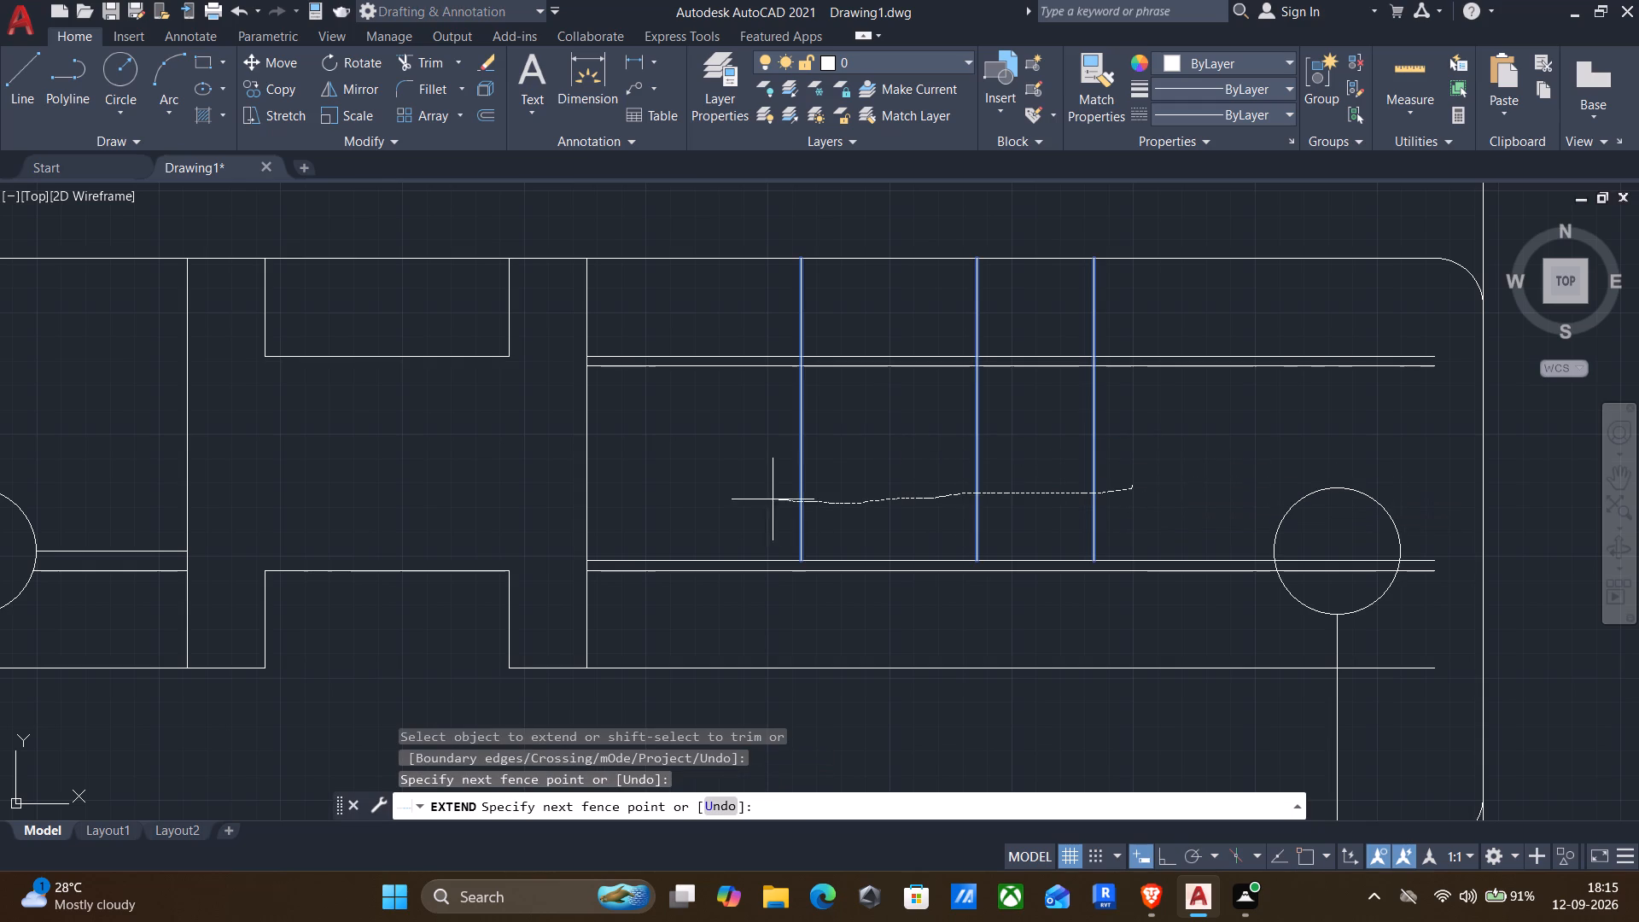
drag(770, 499, 725, 499)
key(Escape)
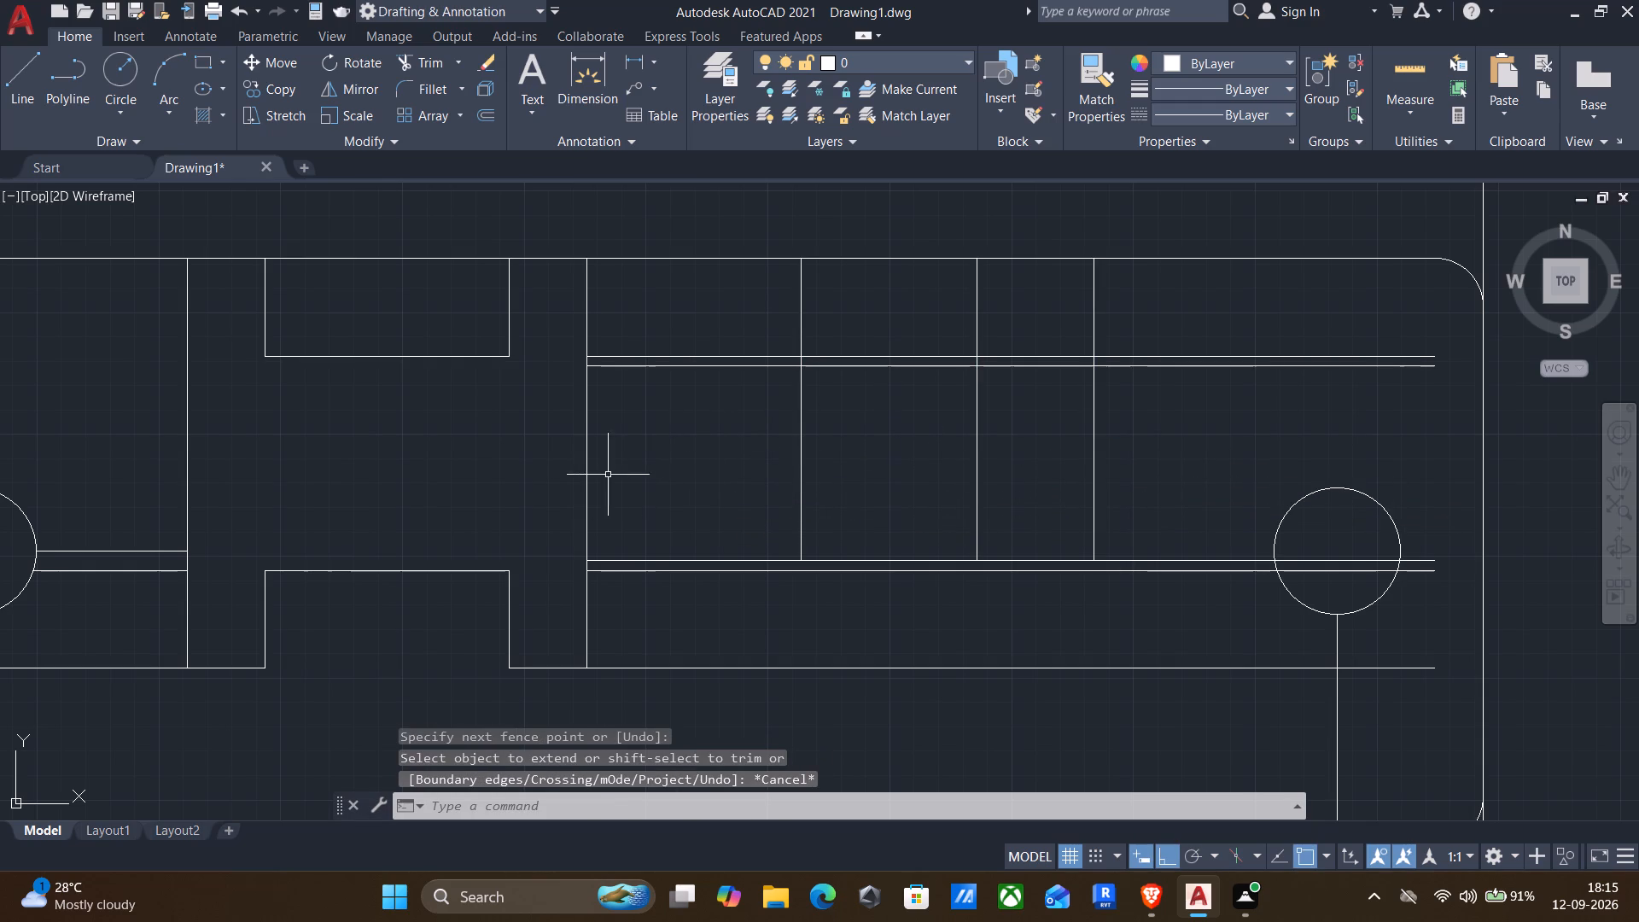
Offset the tall vertical line at the start of the right-half horizontal lines to the right by 1.
key(o)
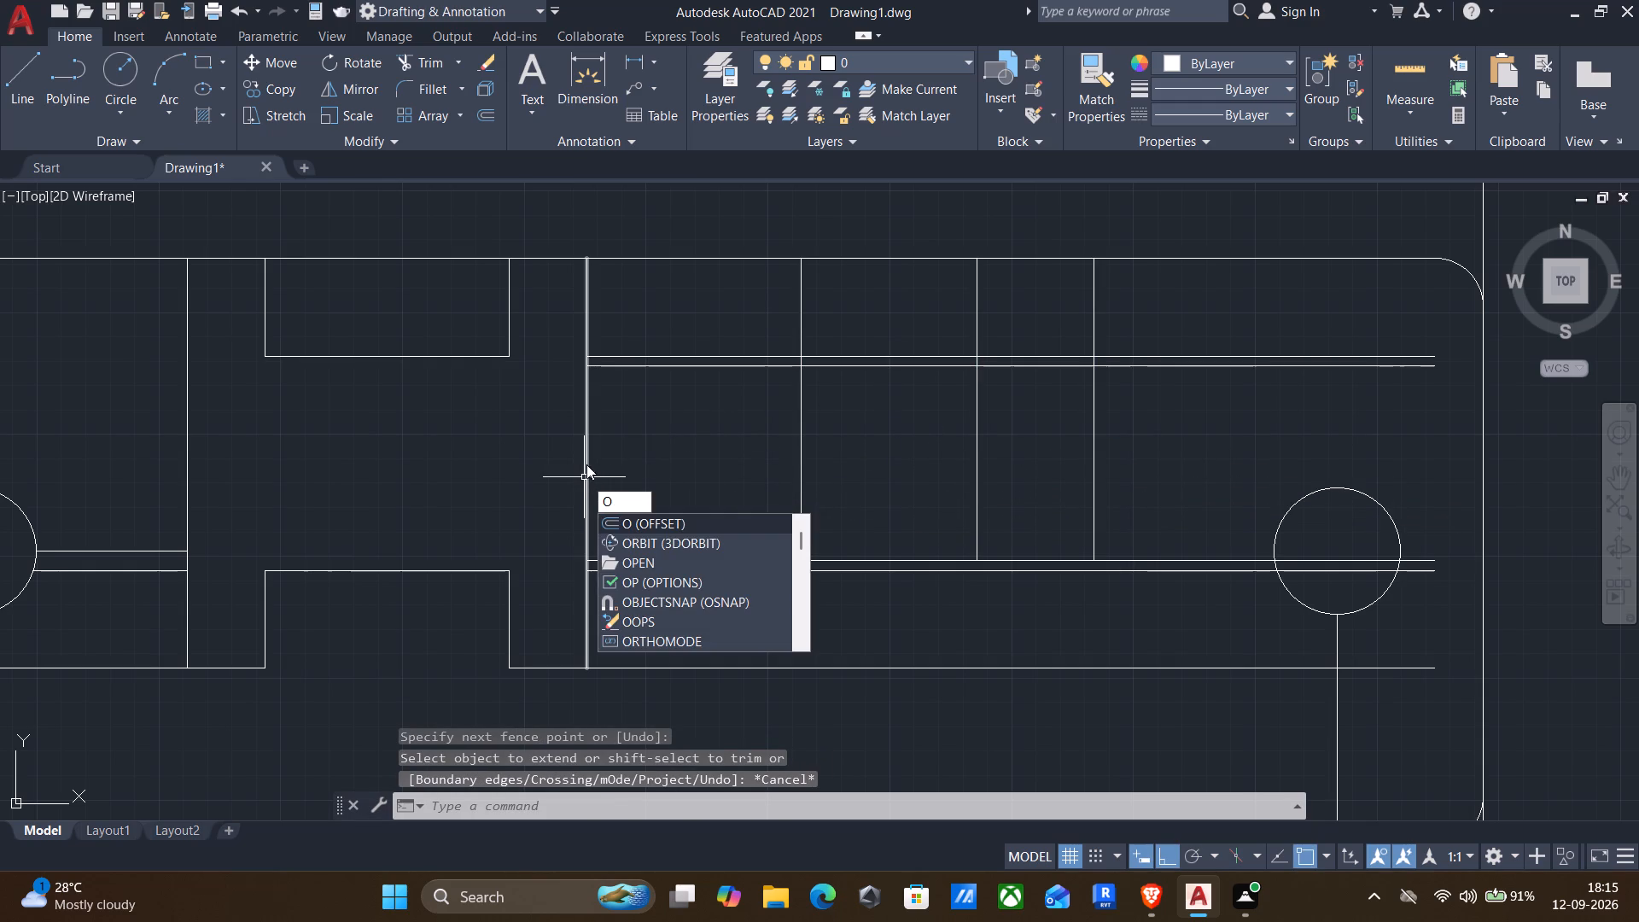
key(Return)
click(549, 464)
click(605, 452)
click(585, 468)
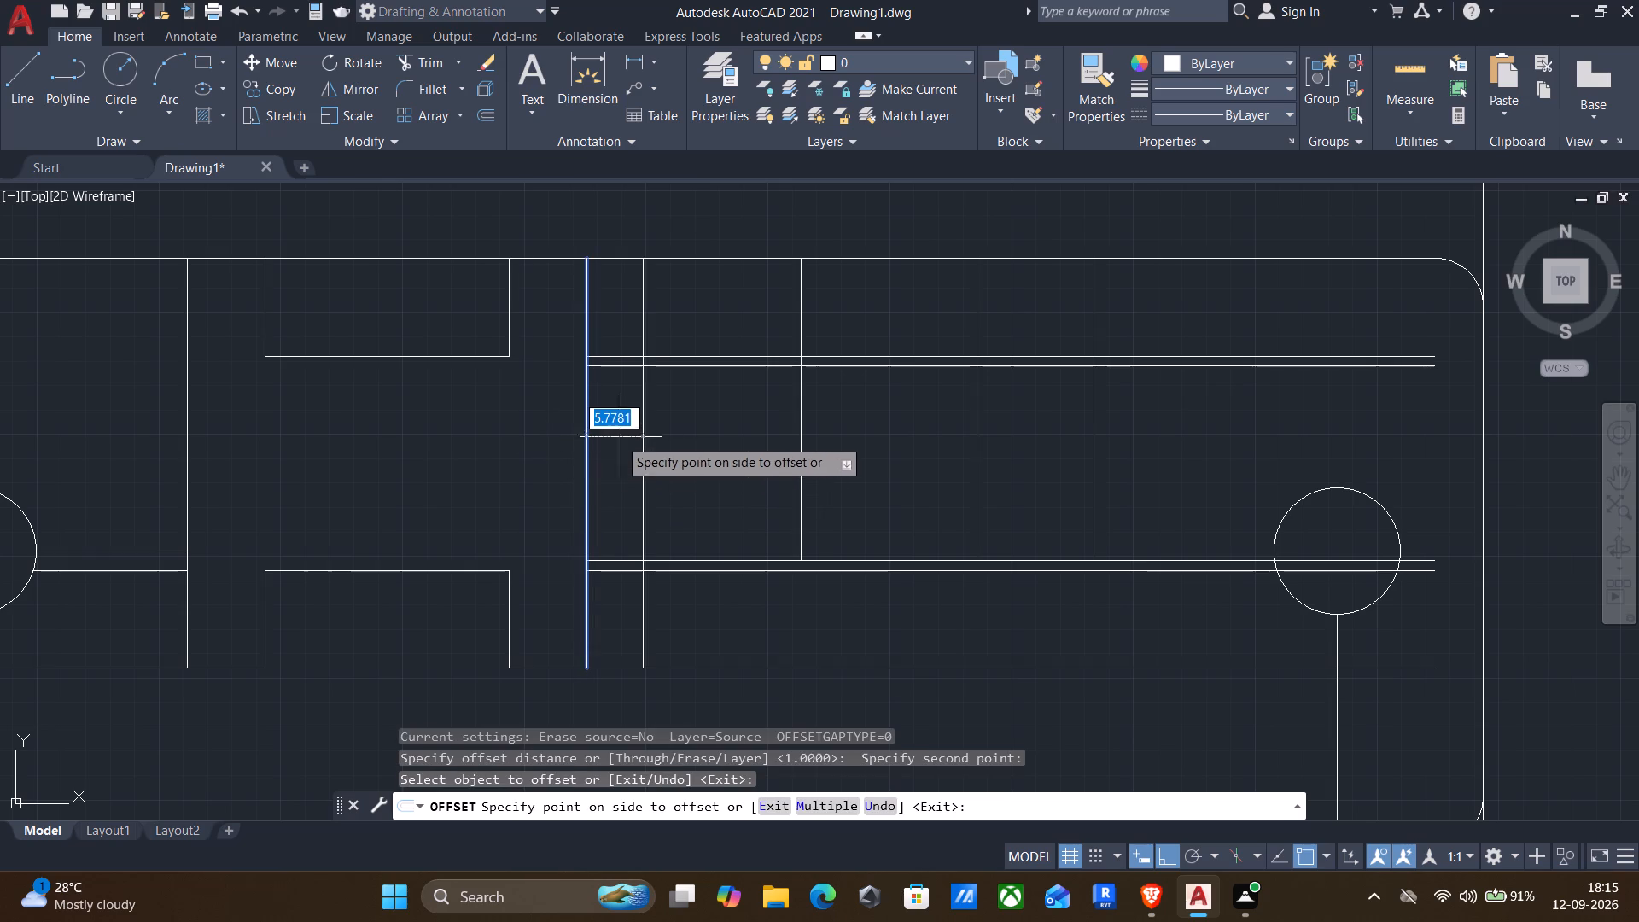
key(1)
key(Return)
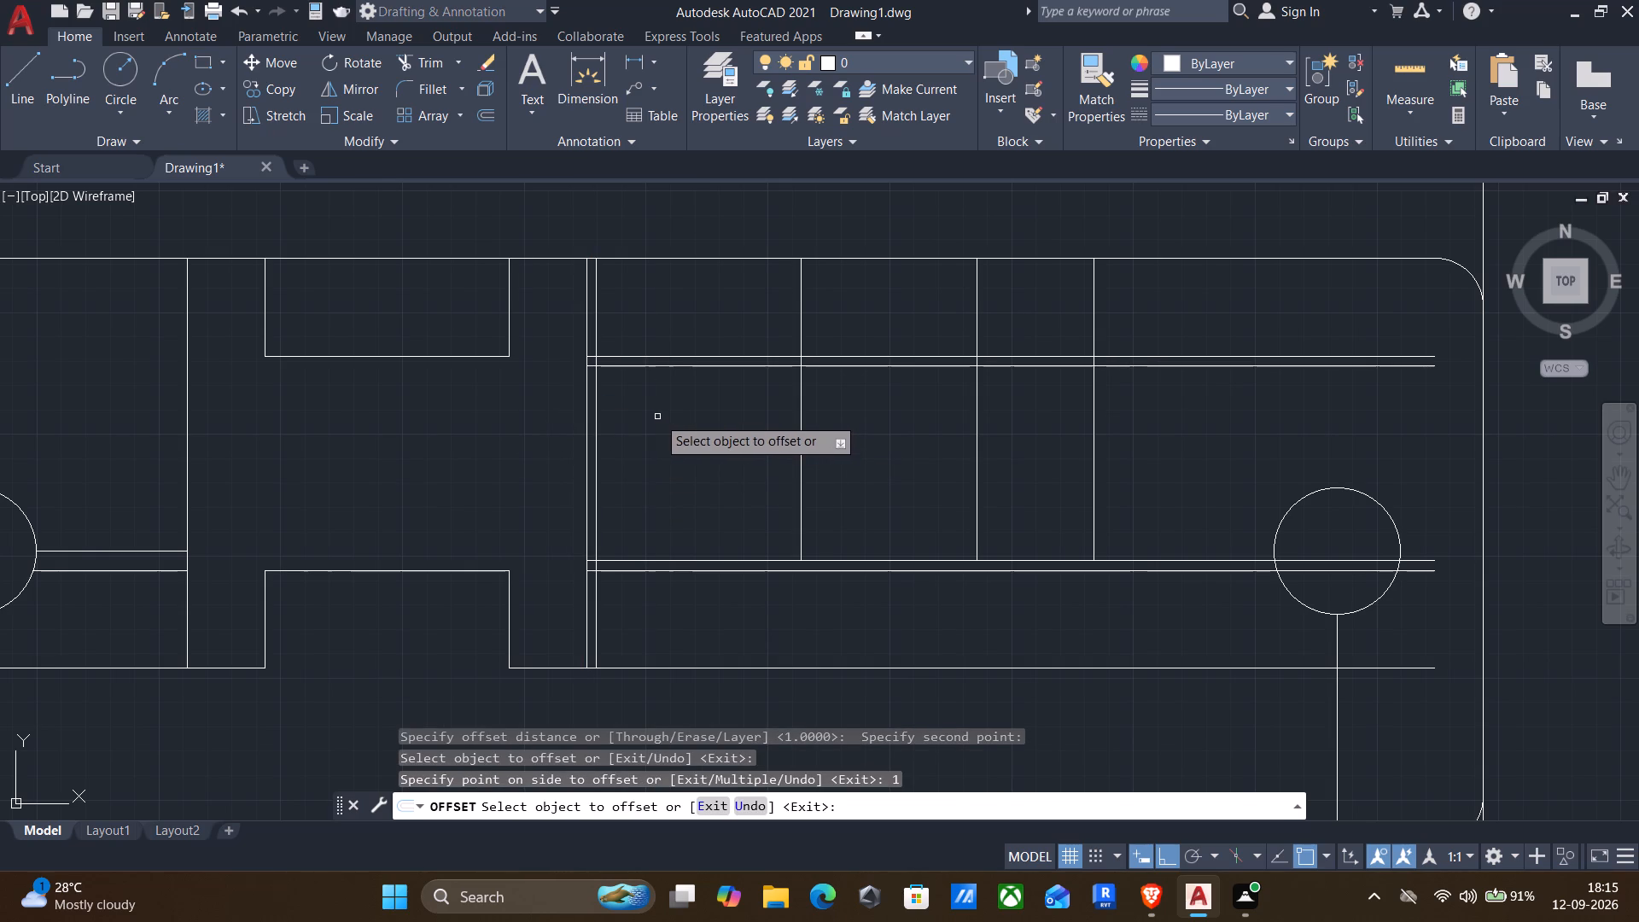
key(Escape)
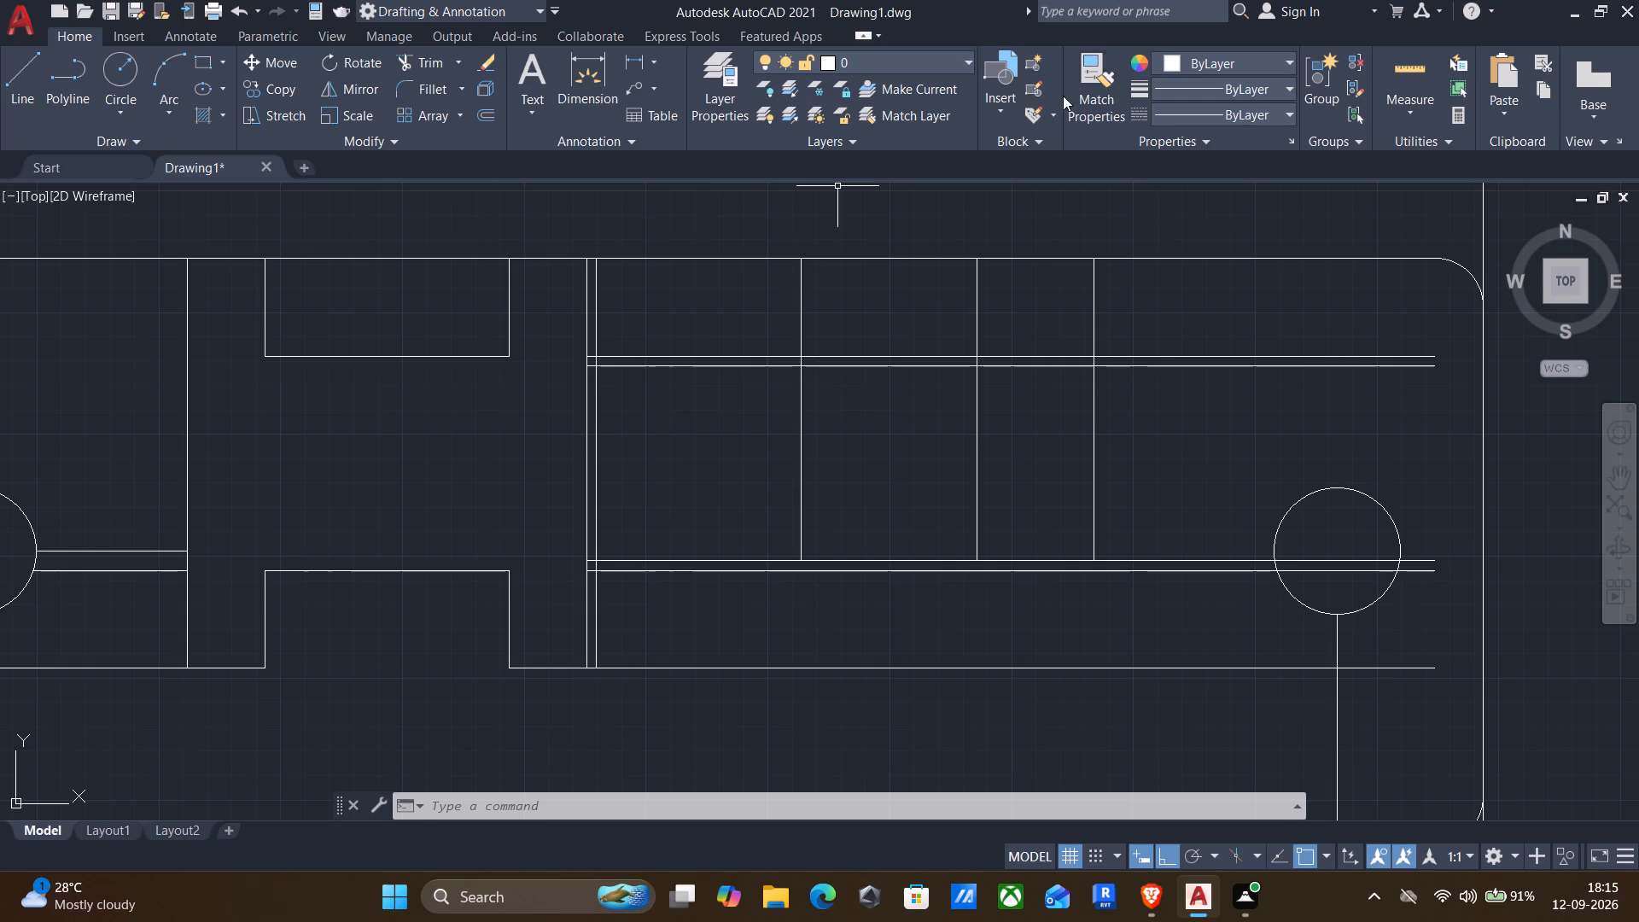
Measure the width and height of the box beside the new offset vertical line.
click(1385, 66)
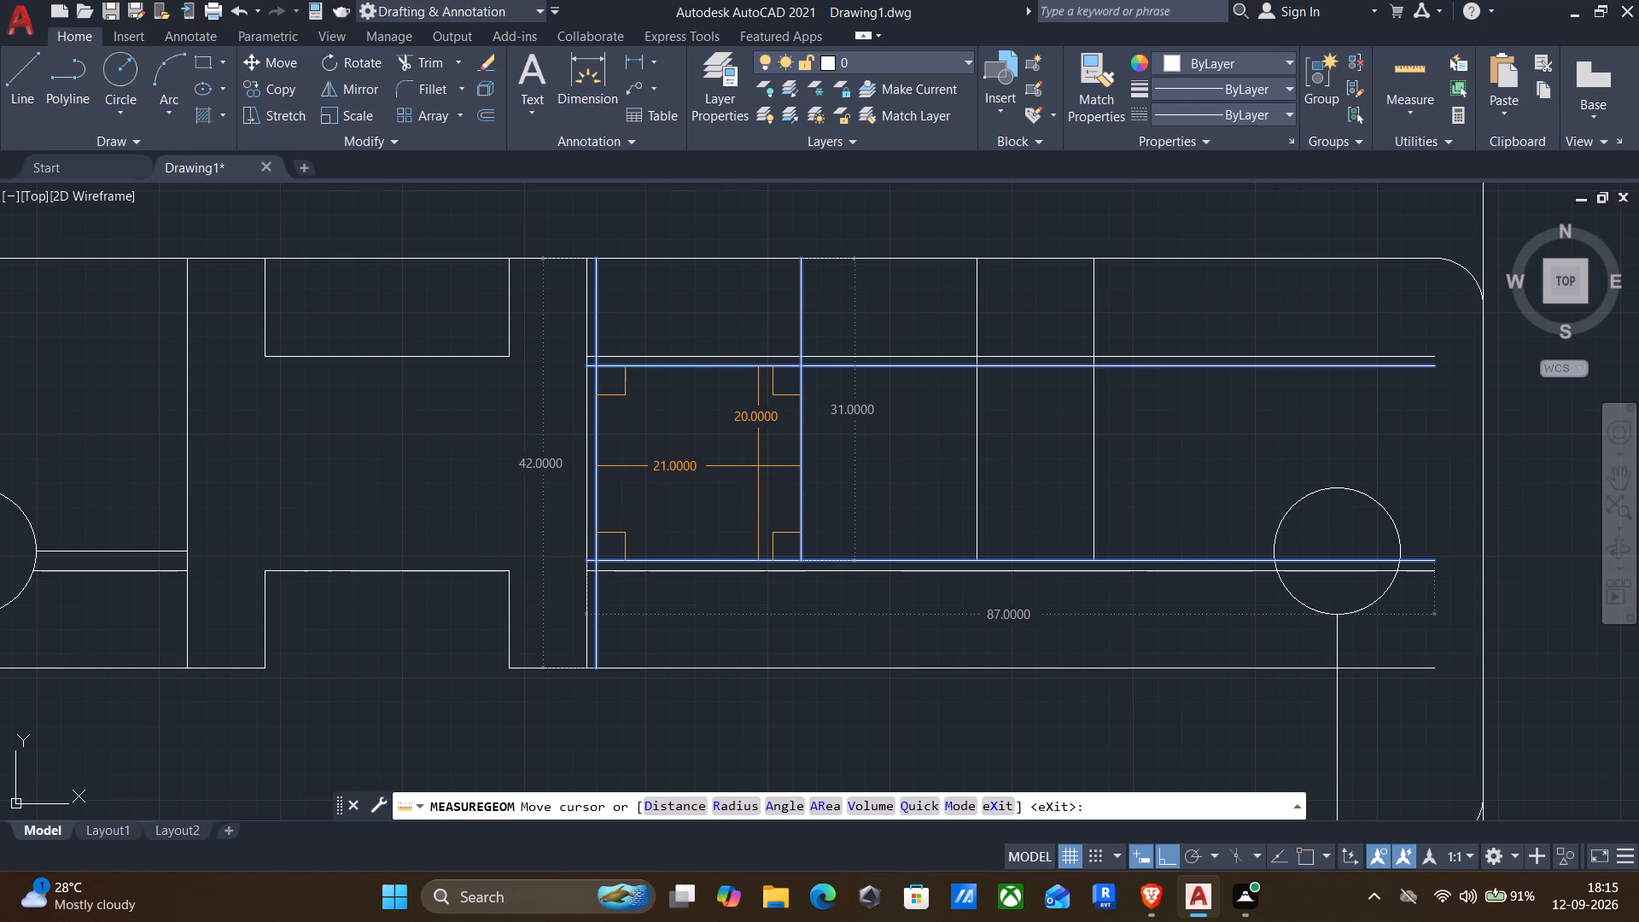
key(Escape)
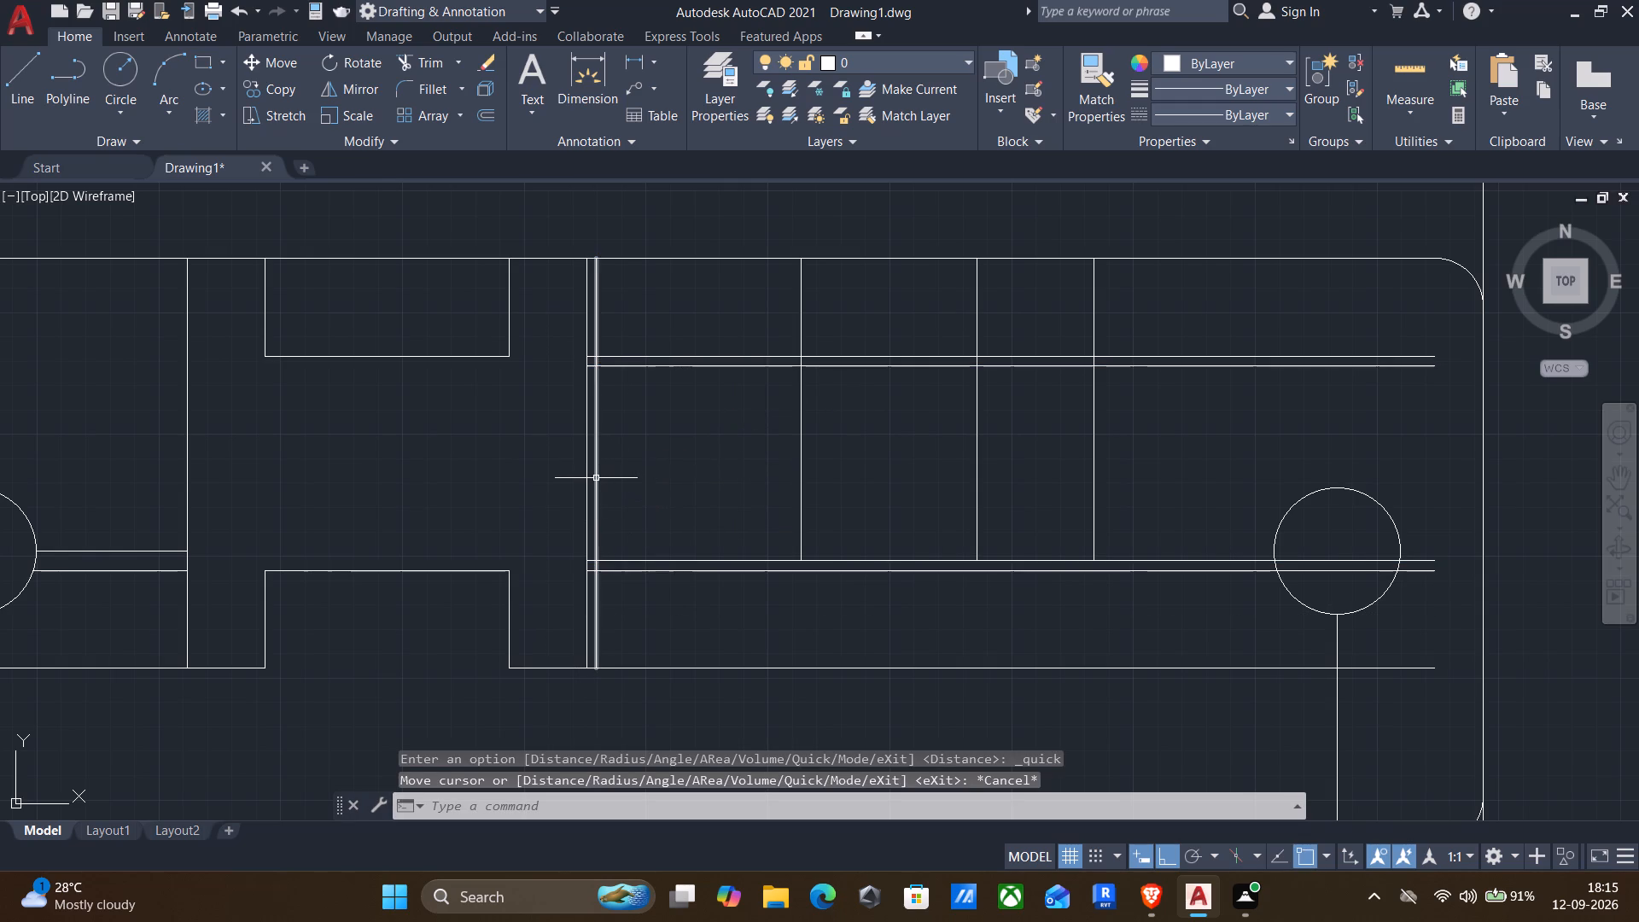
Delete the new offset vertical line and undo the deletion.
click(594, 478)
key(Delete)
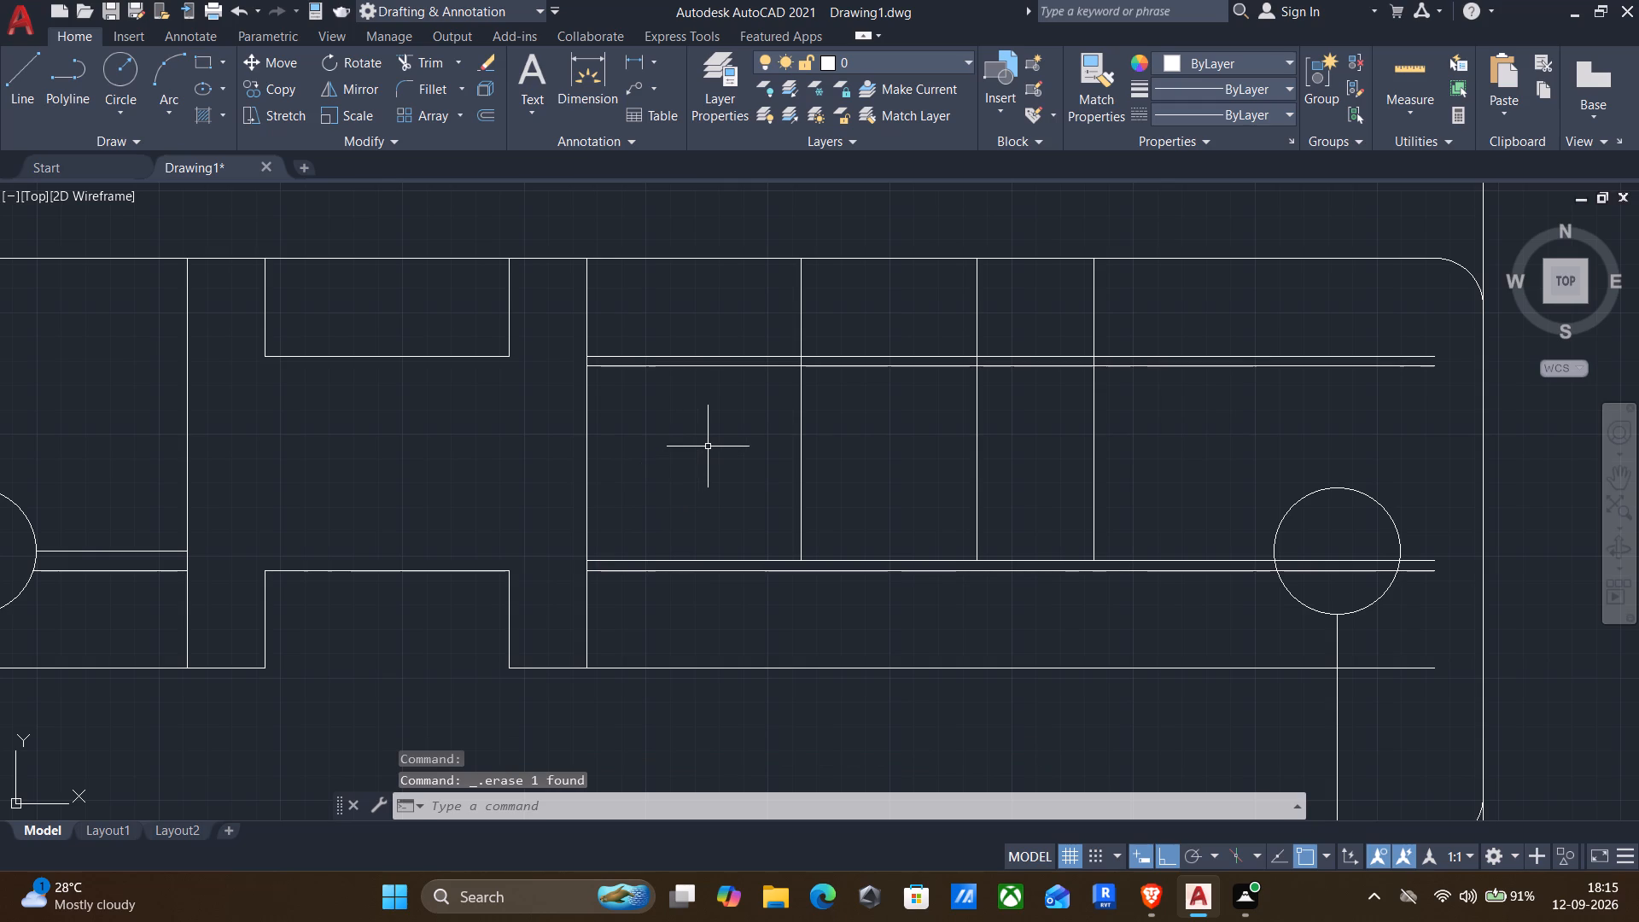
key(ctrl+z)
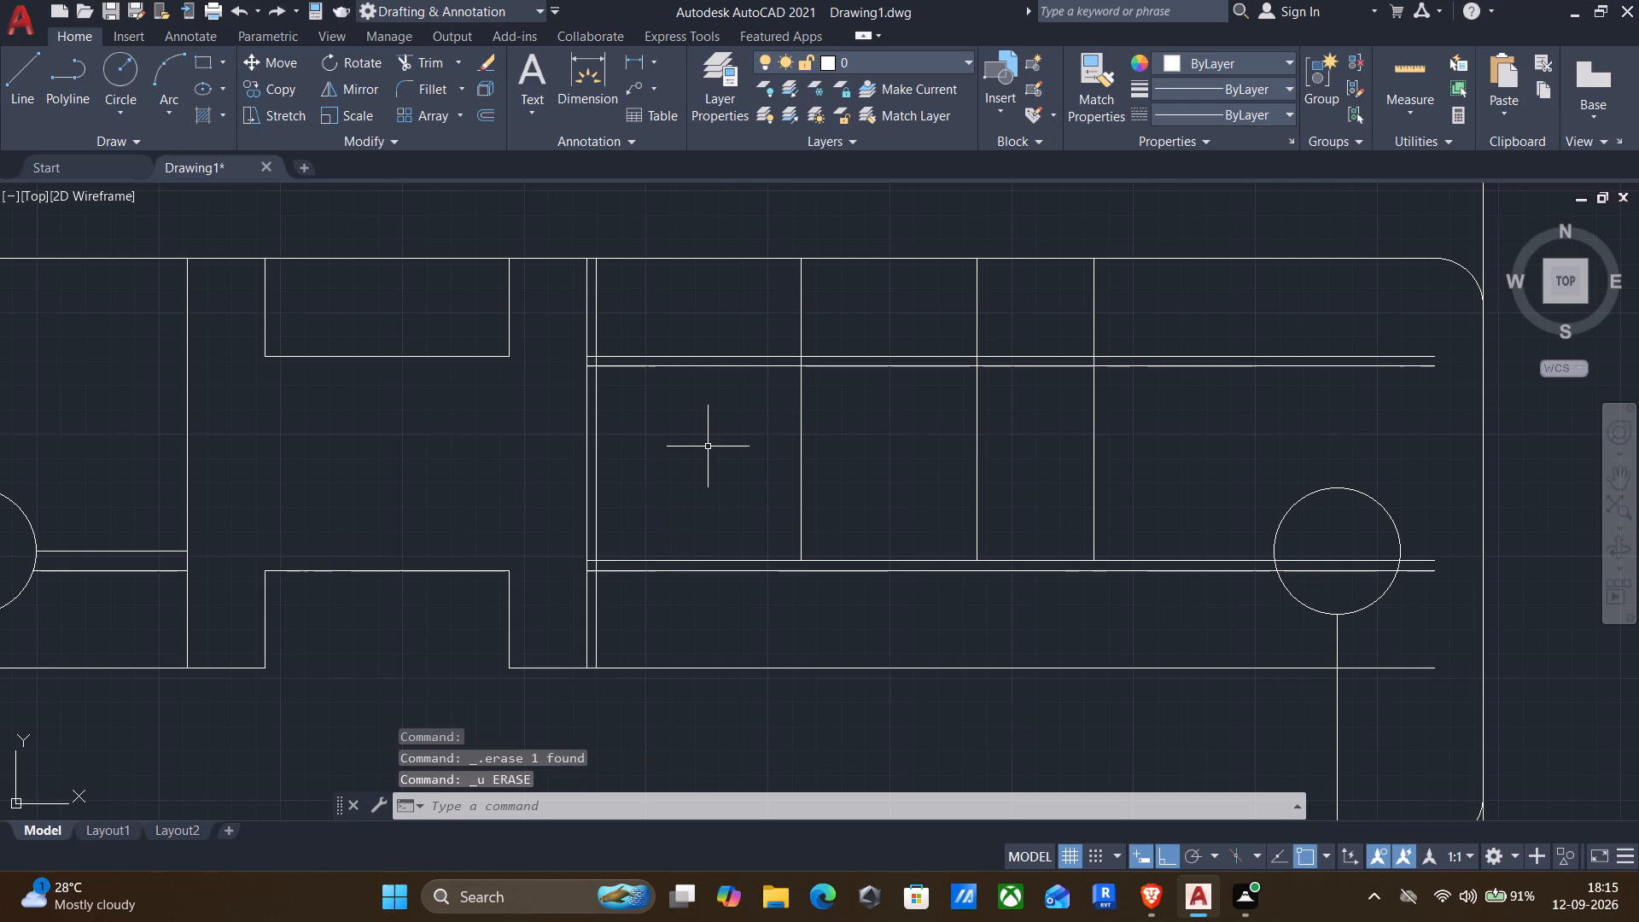
Trim the offset vertical line and the upper middle horizontal line where they overrun the box's lower-left corner.
text(TR)
key(Return)
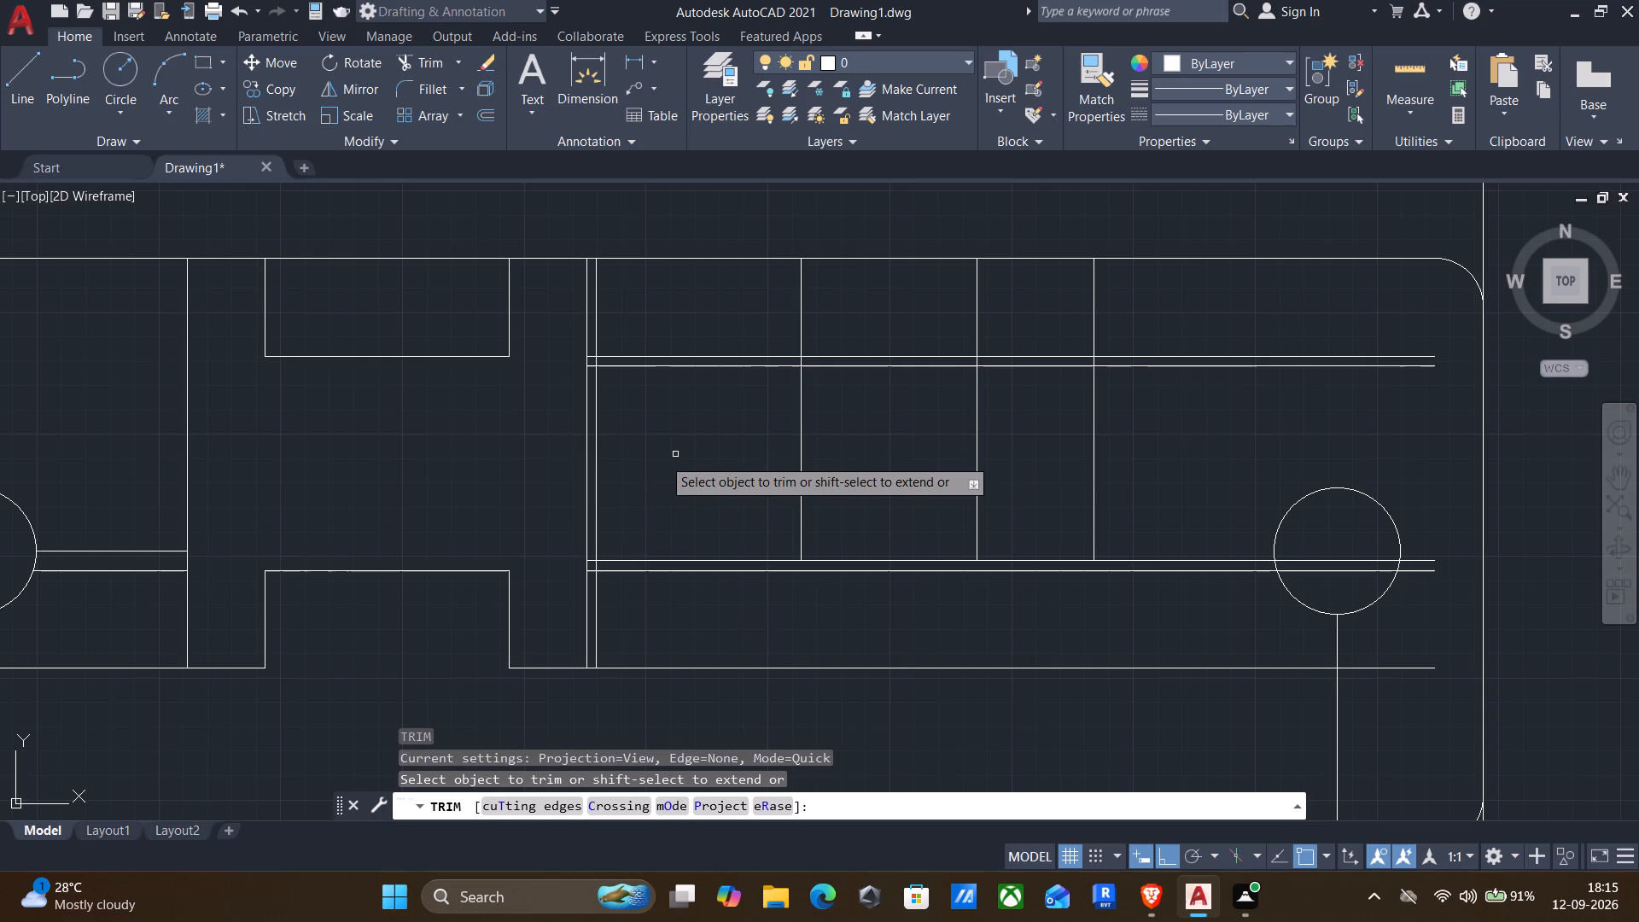
scroll(592, 575, up, 2)
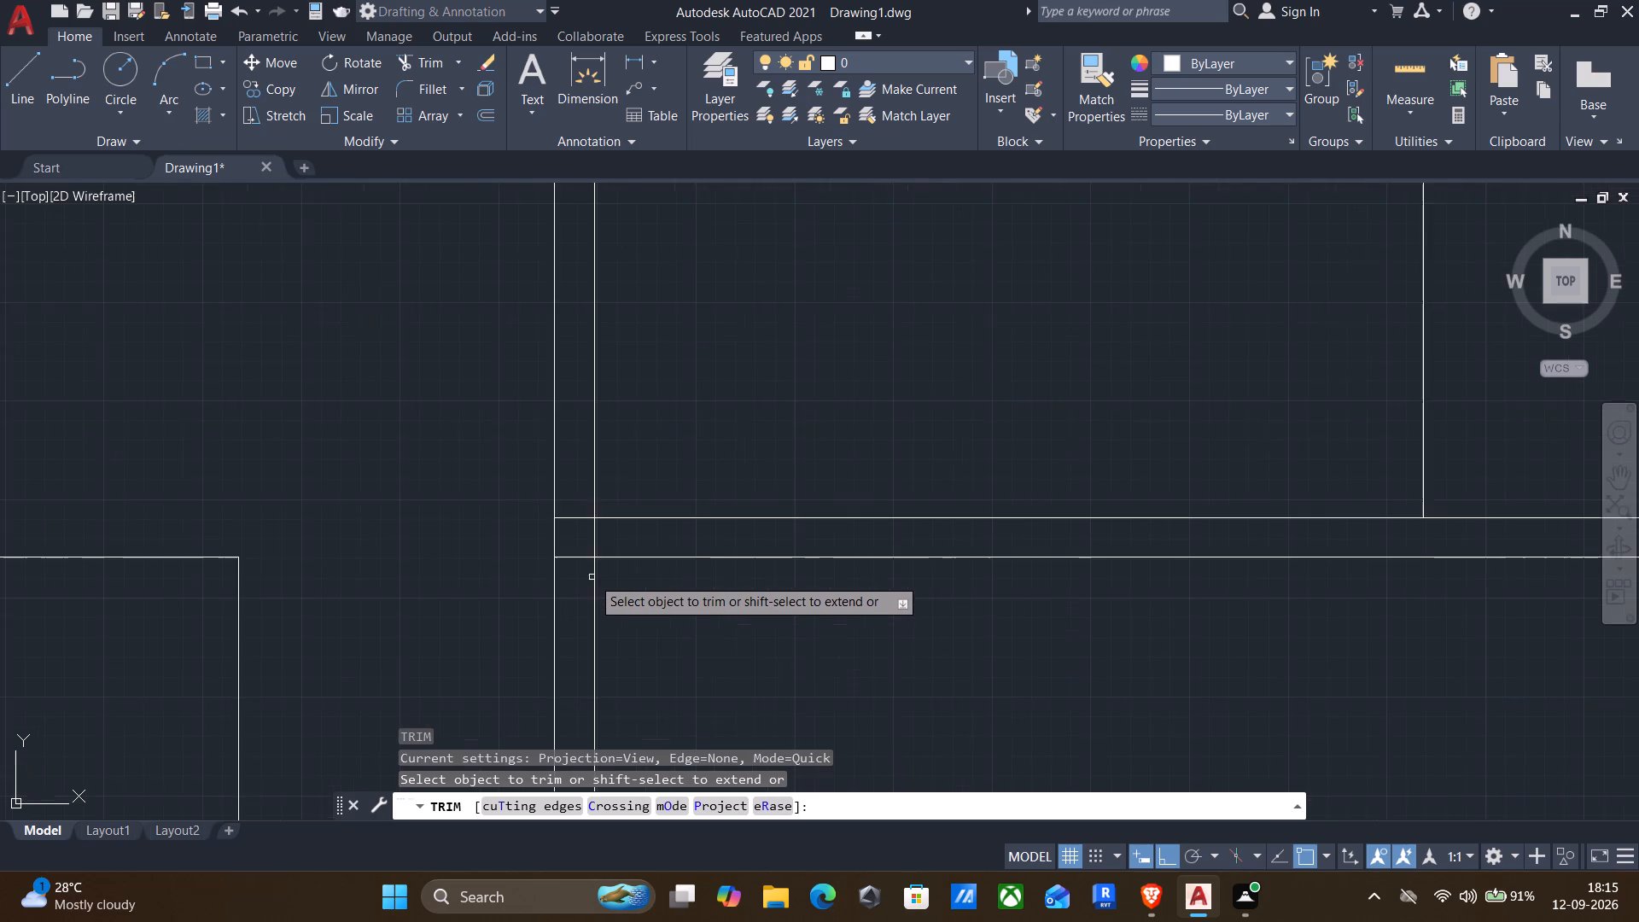
scroll(592, 577, up, 4)
drag(573, 469, 688, 566)
scroll(693, 557, down, 3)
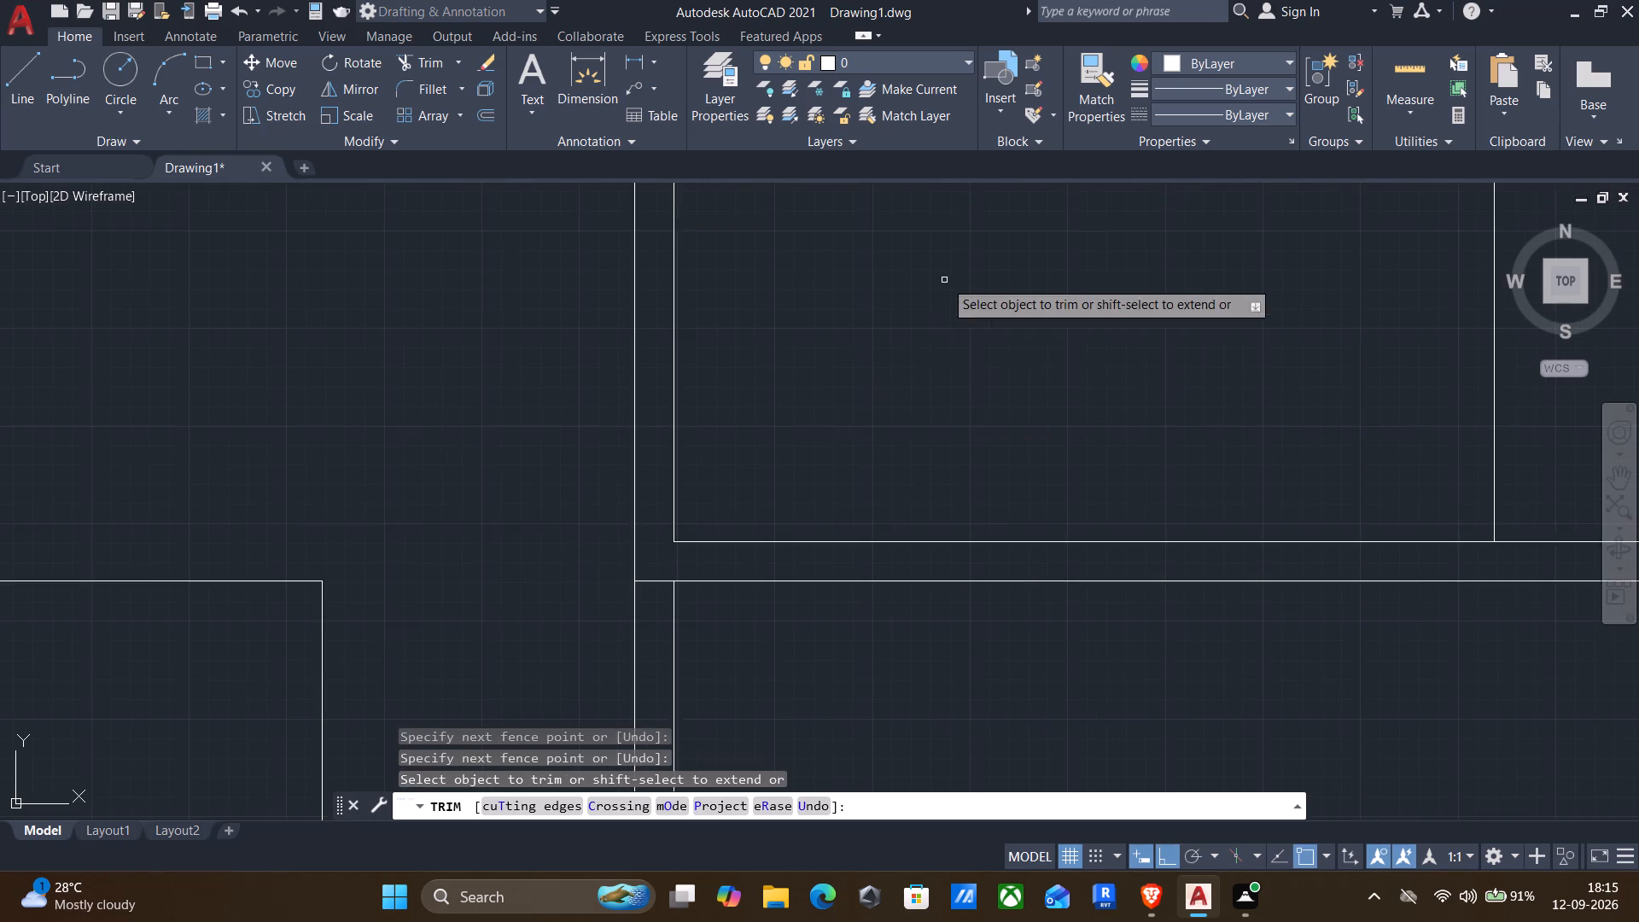
Trim the lower of the two upper horizontal lines at the box's upper-left corner and remove the offset vertical line above that corner.
middle_drag(944, 280, 902, 679)
scroll(813, 533, down, 2)
middle_drag(837, 378, 781, 651)
scroll(683, 669, up, 3)
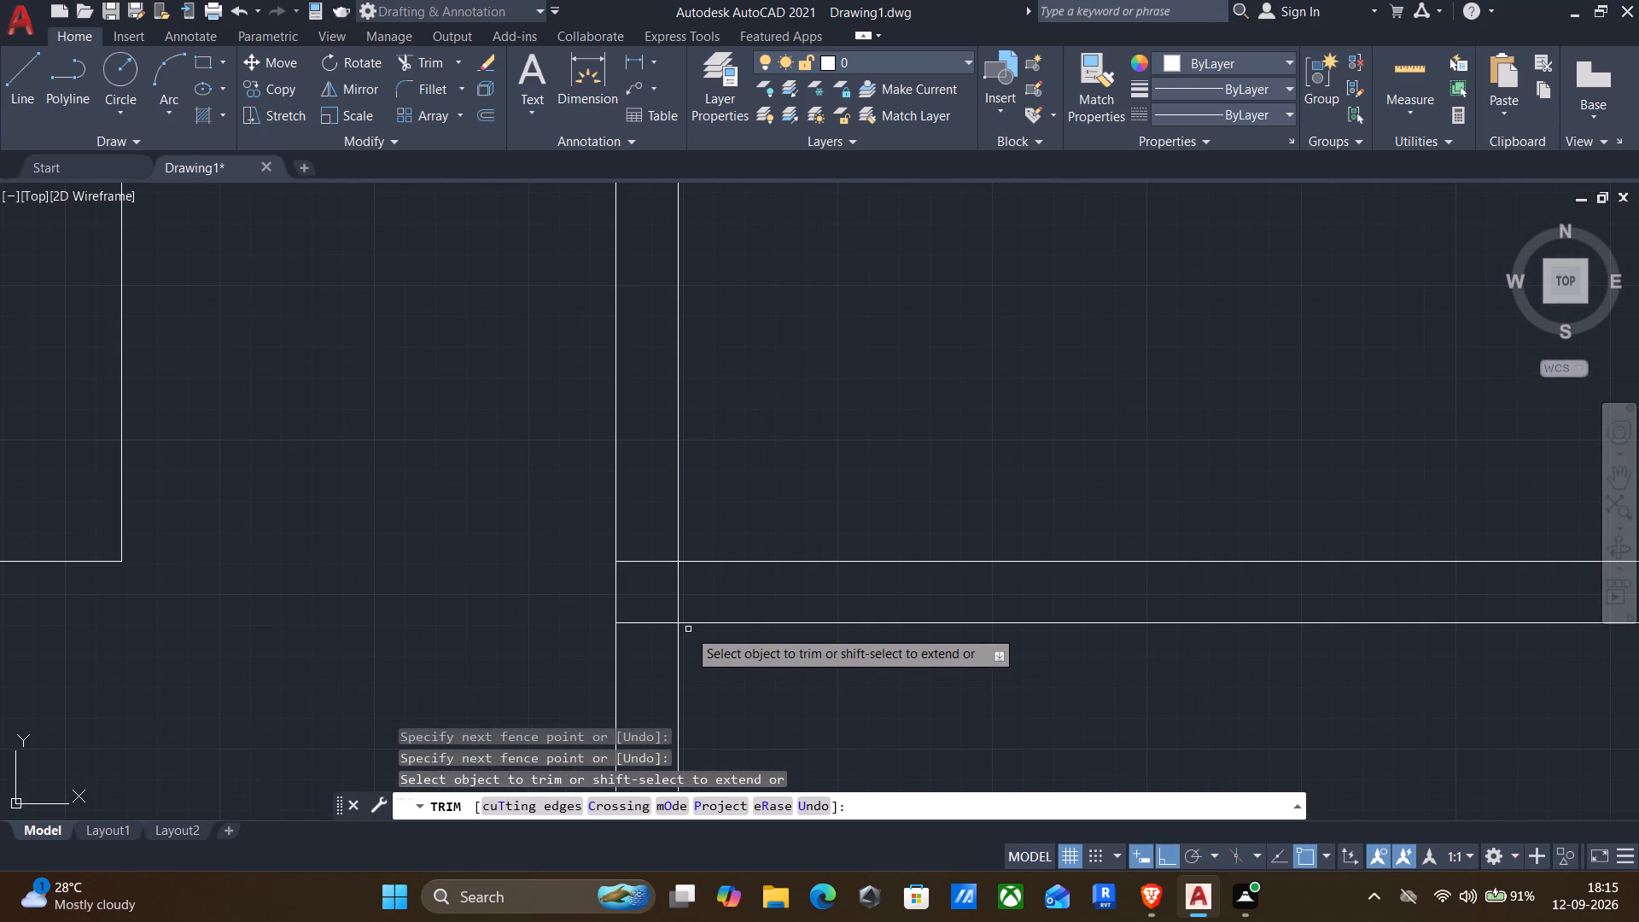
scroll(679, 633, up, 1)
drag(616, 656, 696, 577)
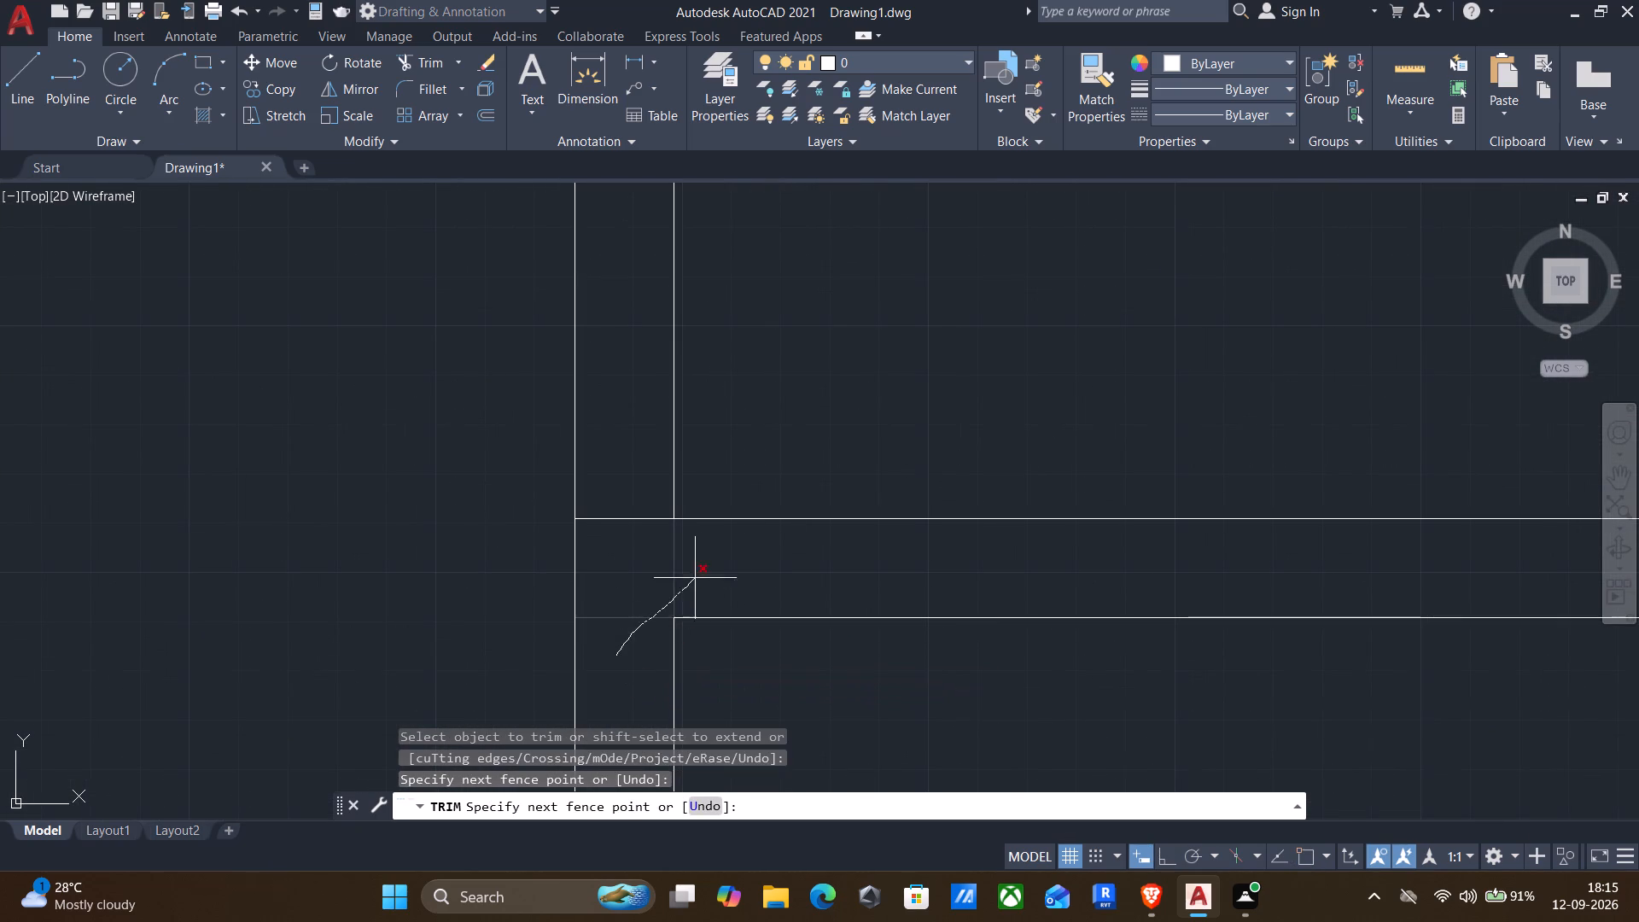
drag(696, 577, 706, 569)
drag(645, 398, 721, 372)
scroll(722, 371, down, 2)
scroll(1059, 594, down, 2)
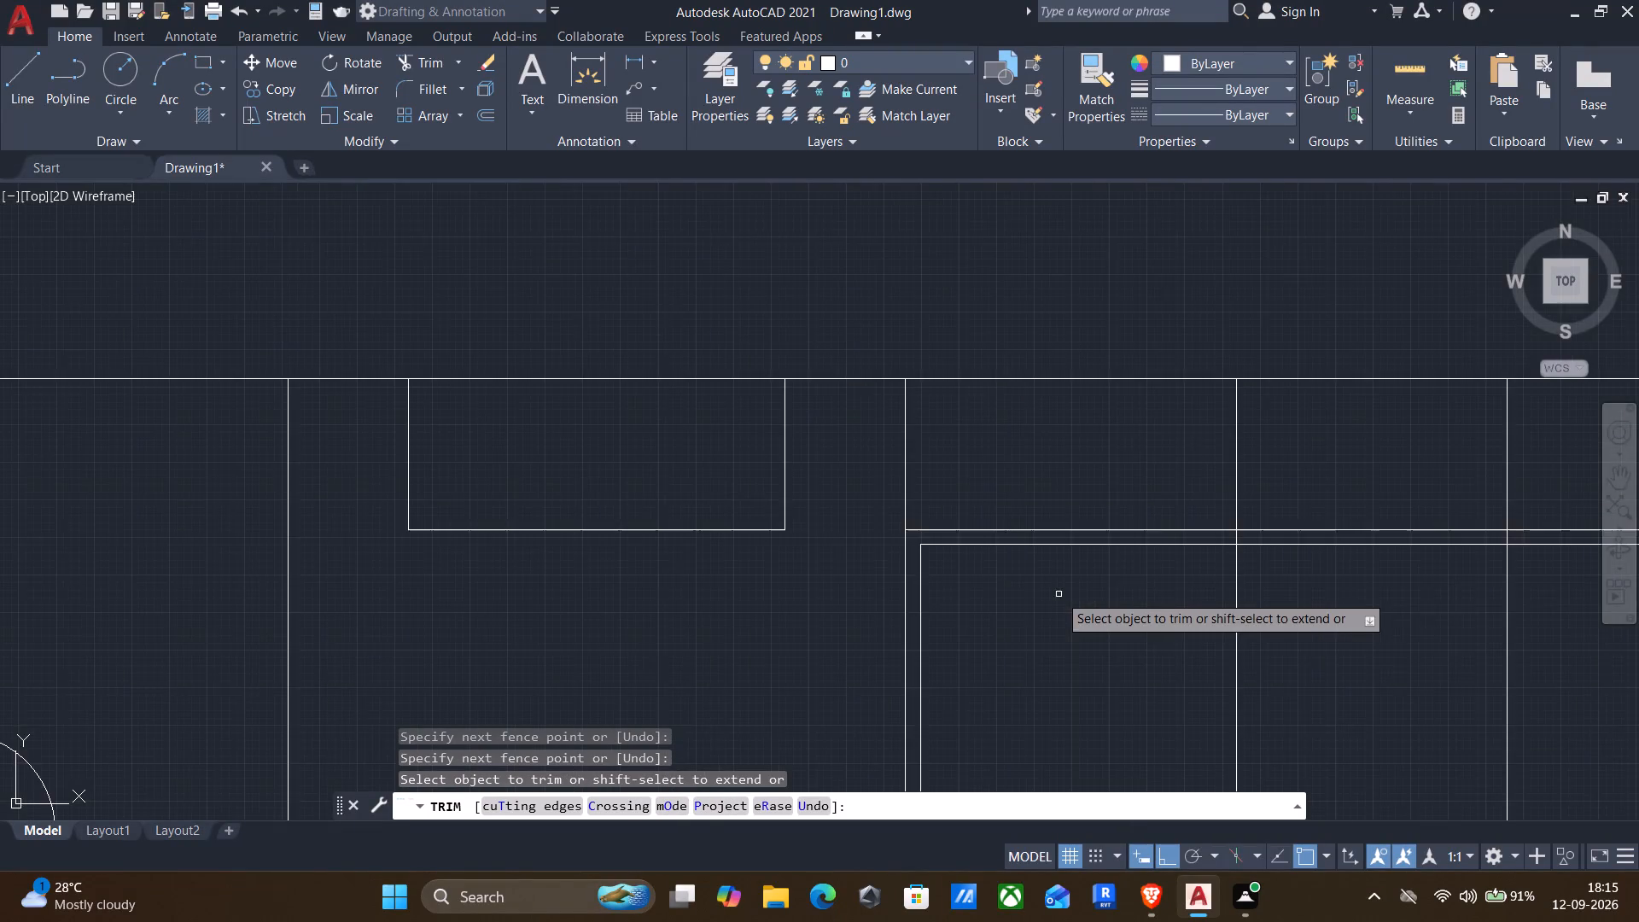
middle_drag(1066, 618, 991, 641)
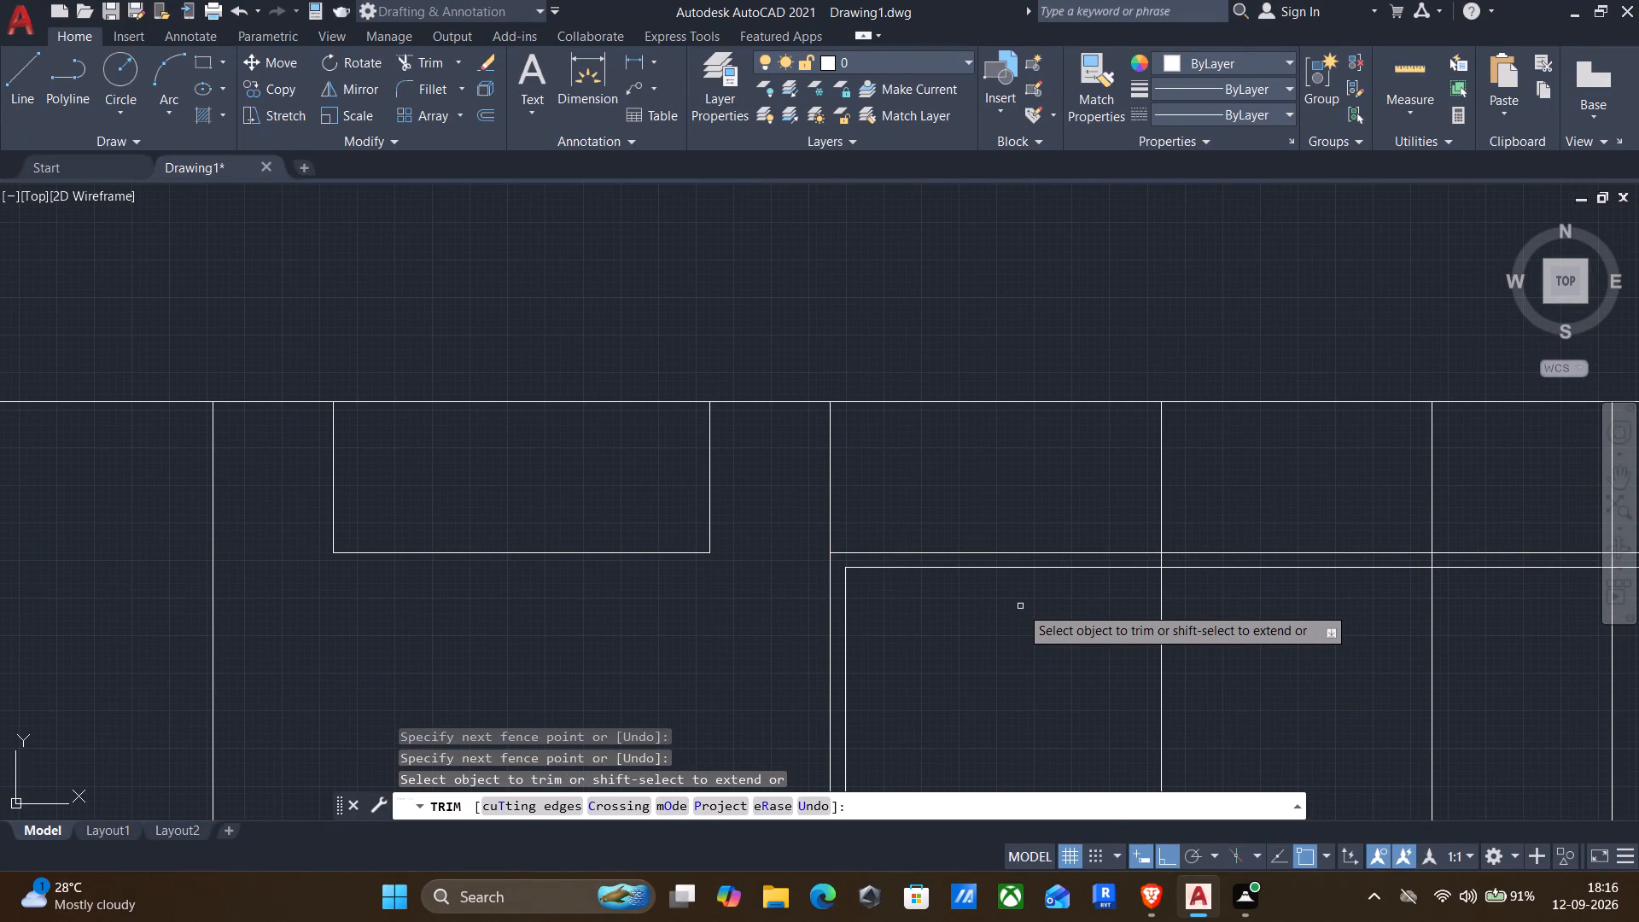
scroll(1020, 610, down, 2)
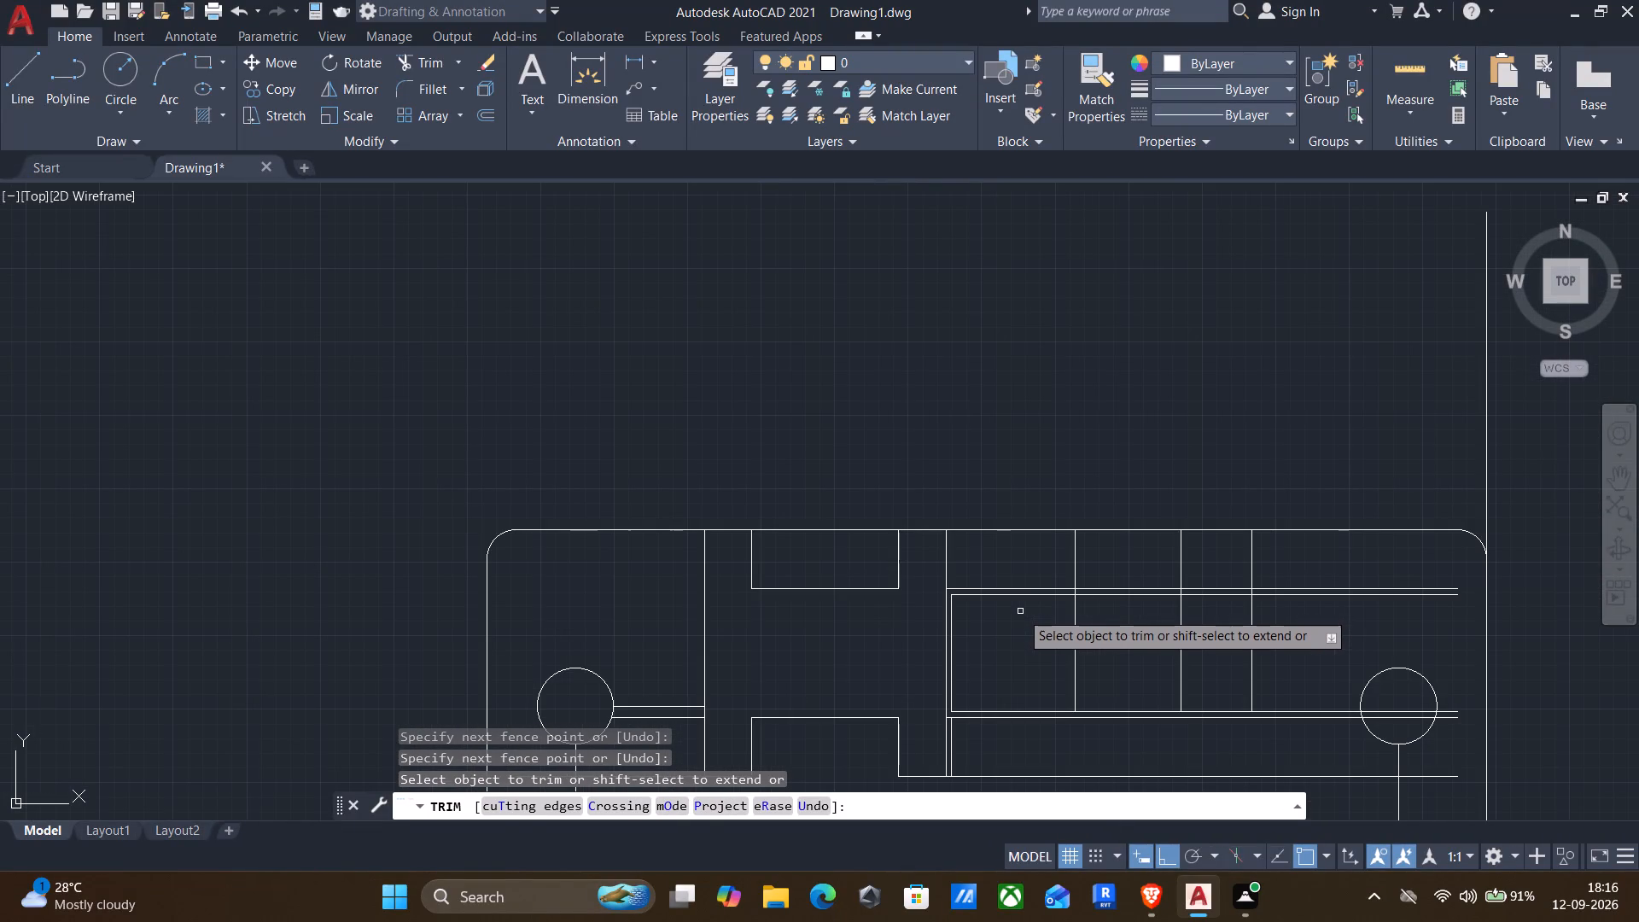
middle_drag(1018, 616, 1053, 406)
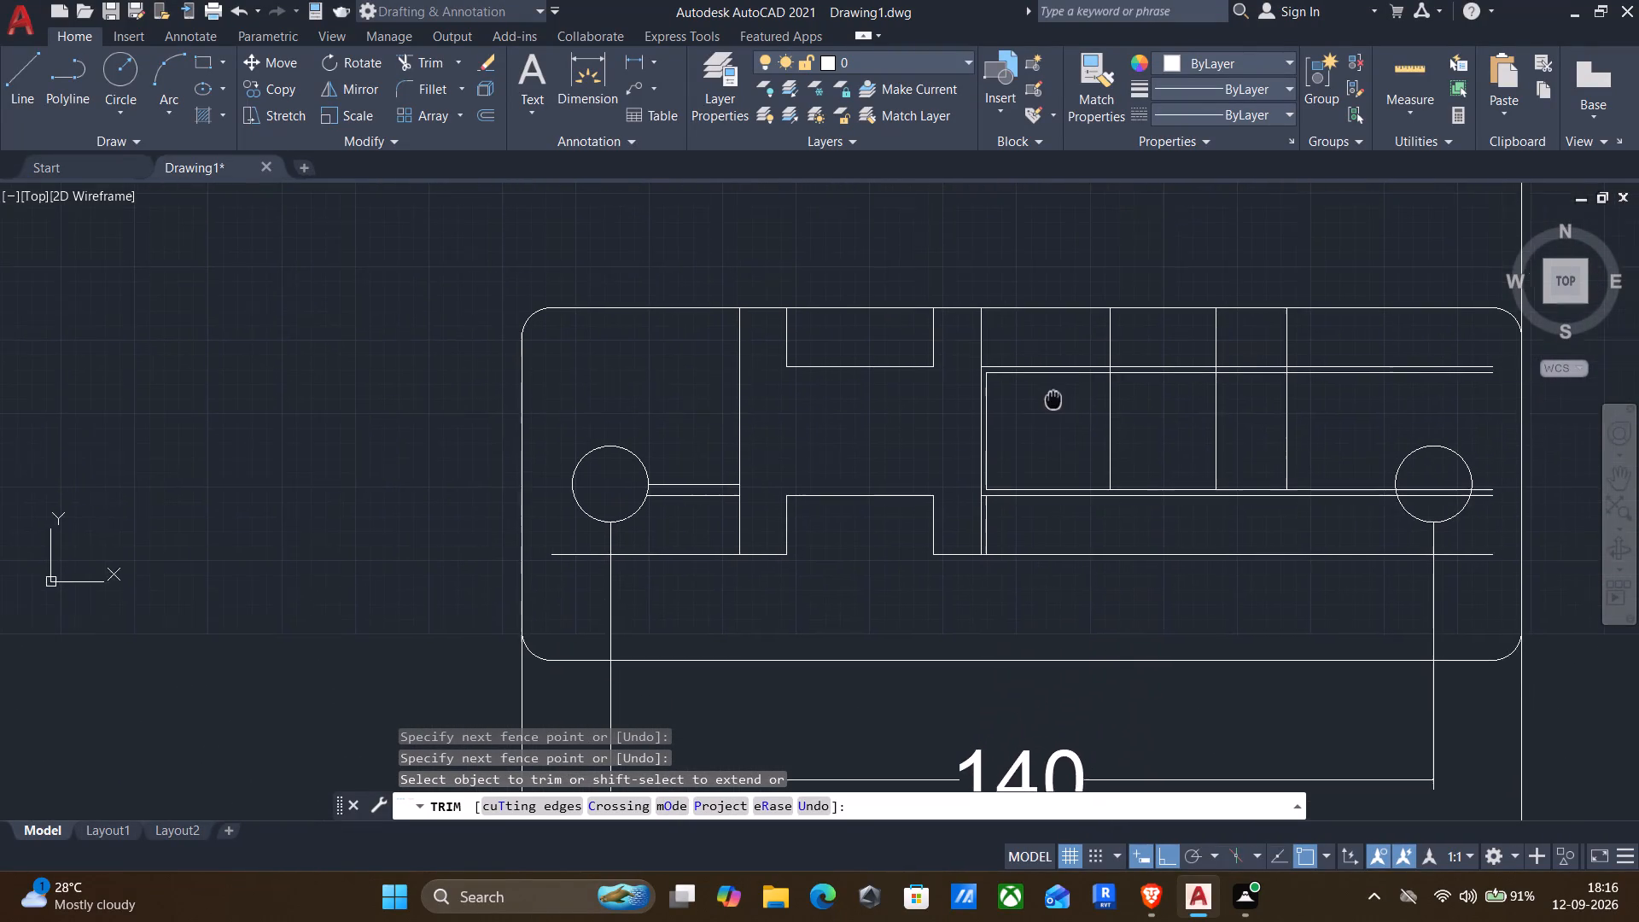
Measure the width and height of the box between the offset vertical line and the next vertical line.
middle_drag(1053, 406, 1053, 409)
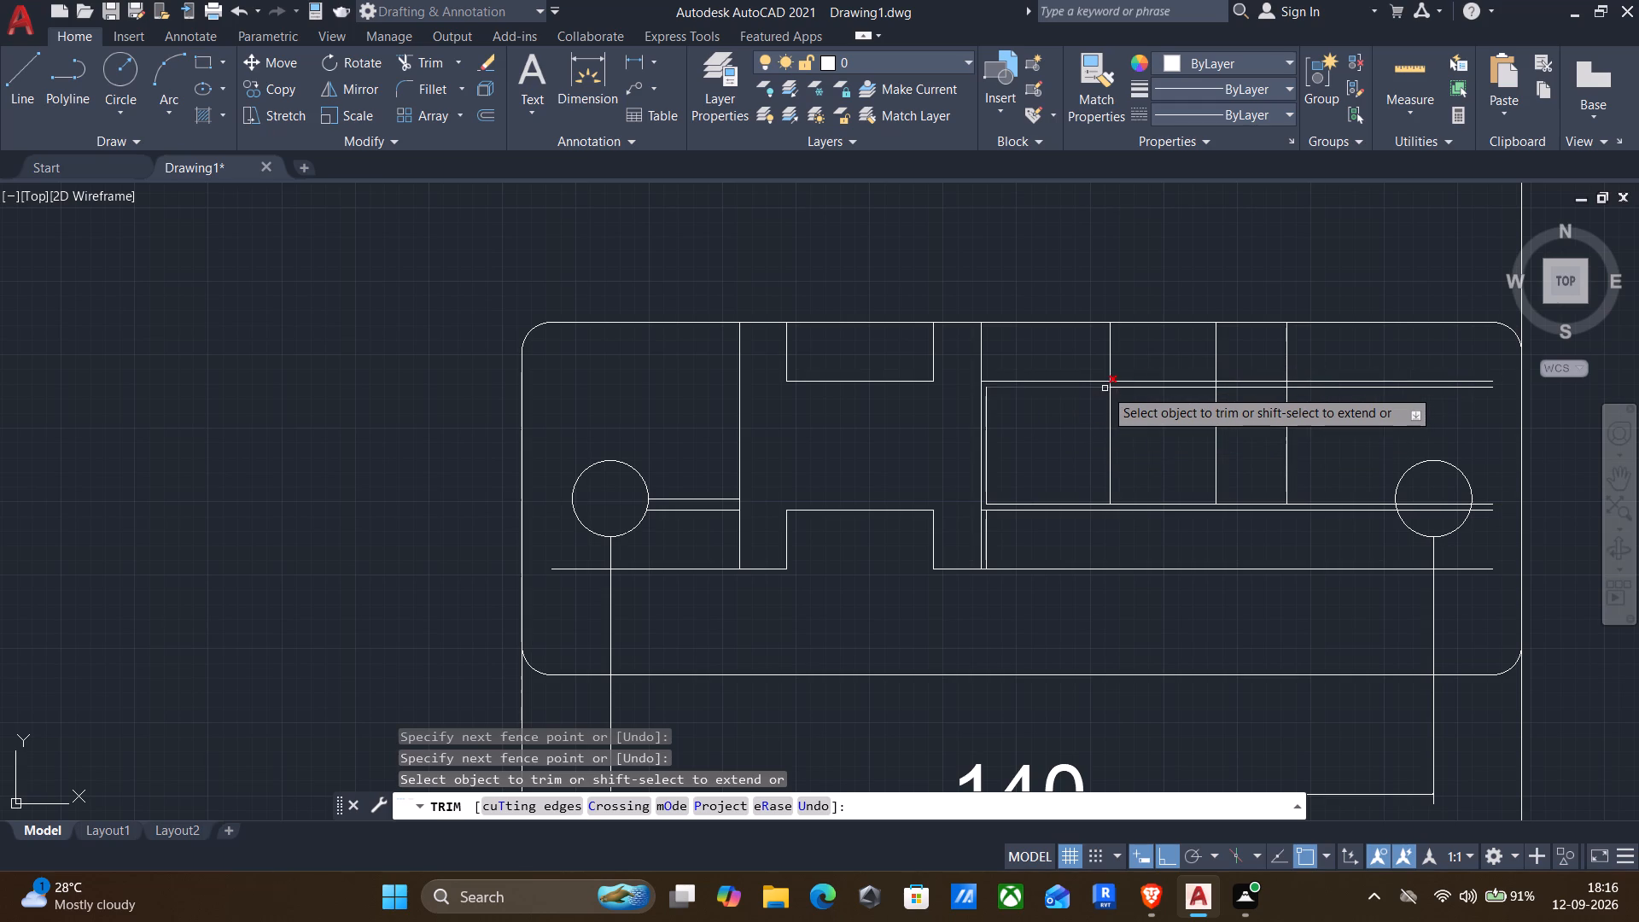
scroll(1105, 388, up, 2)
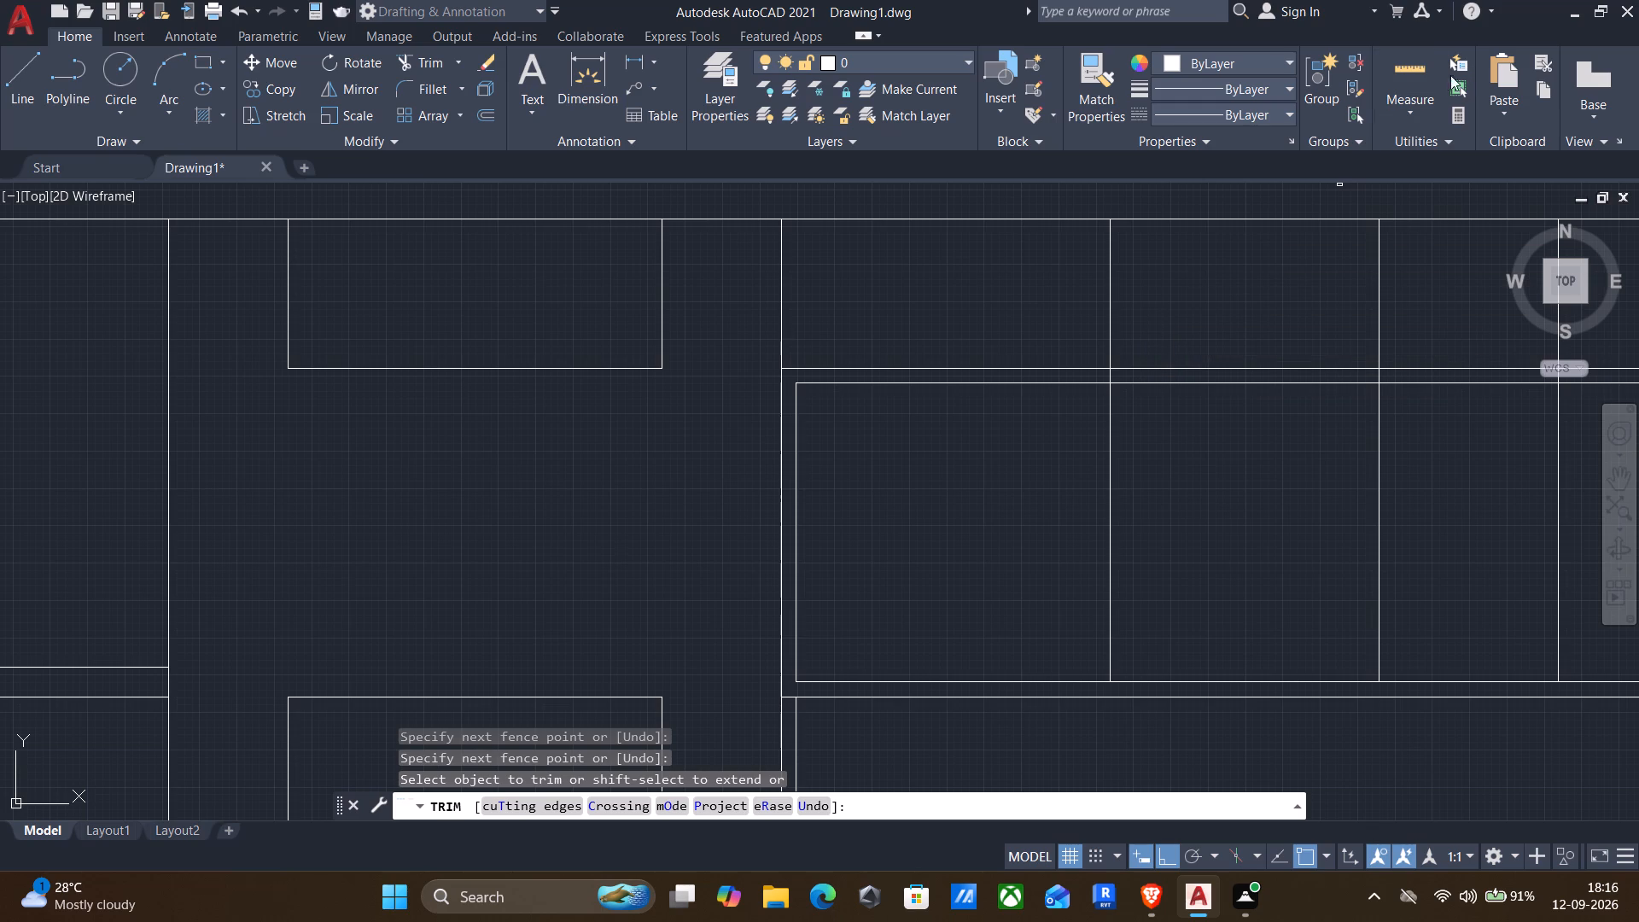
click(1417, 75)
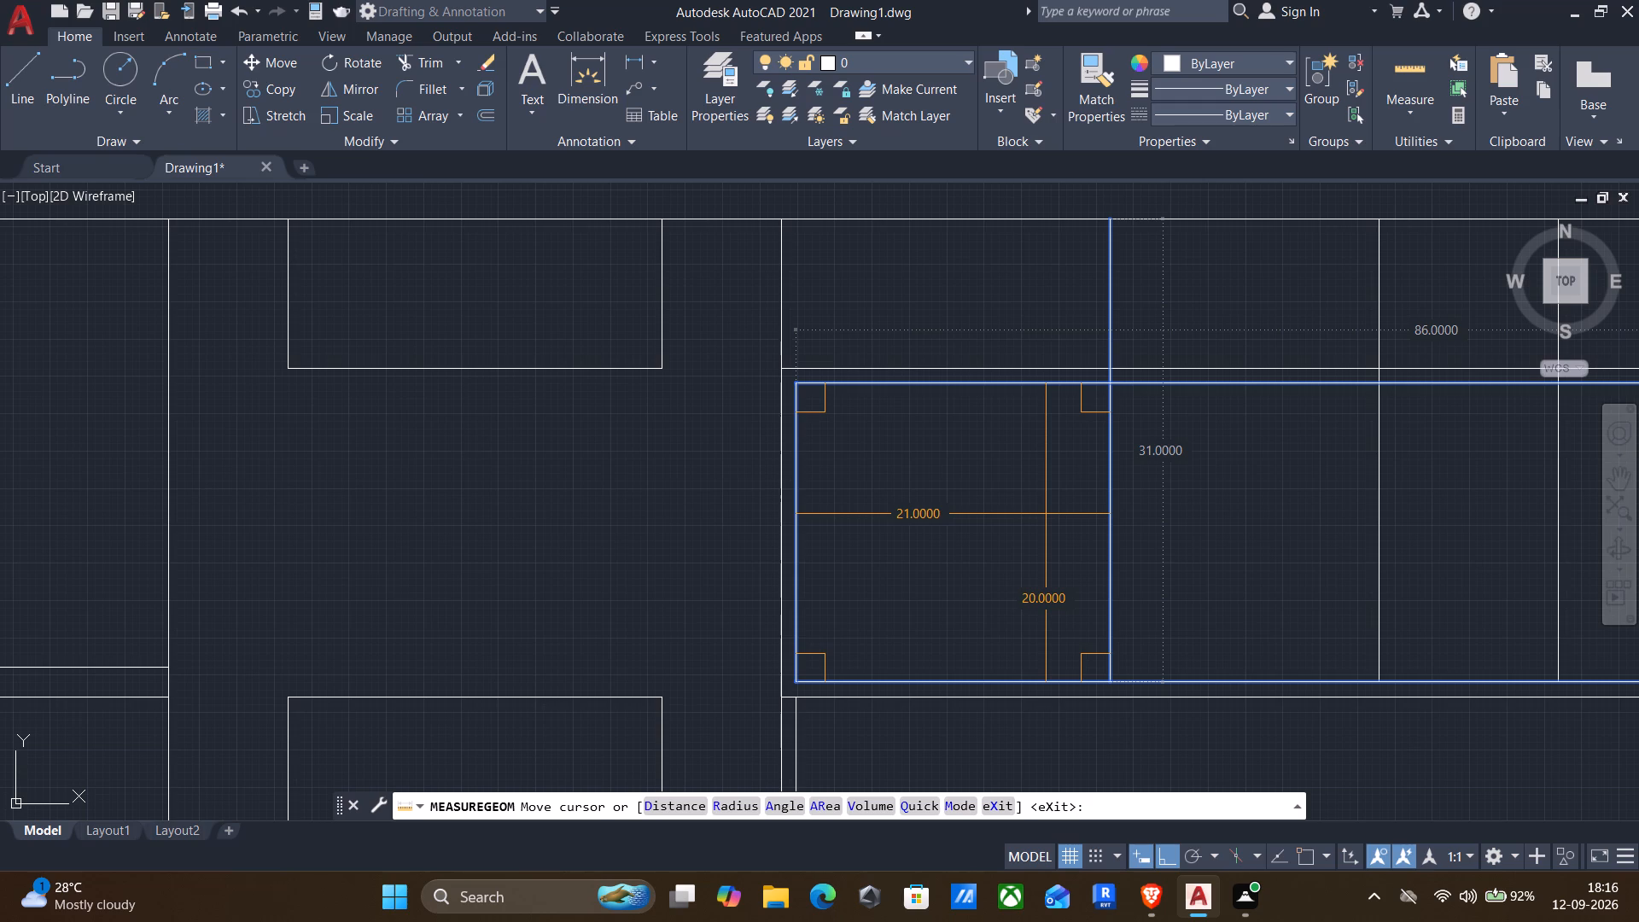
key(Escape)
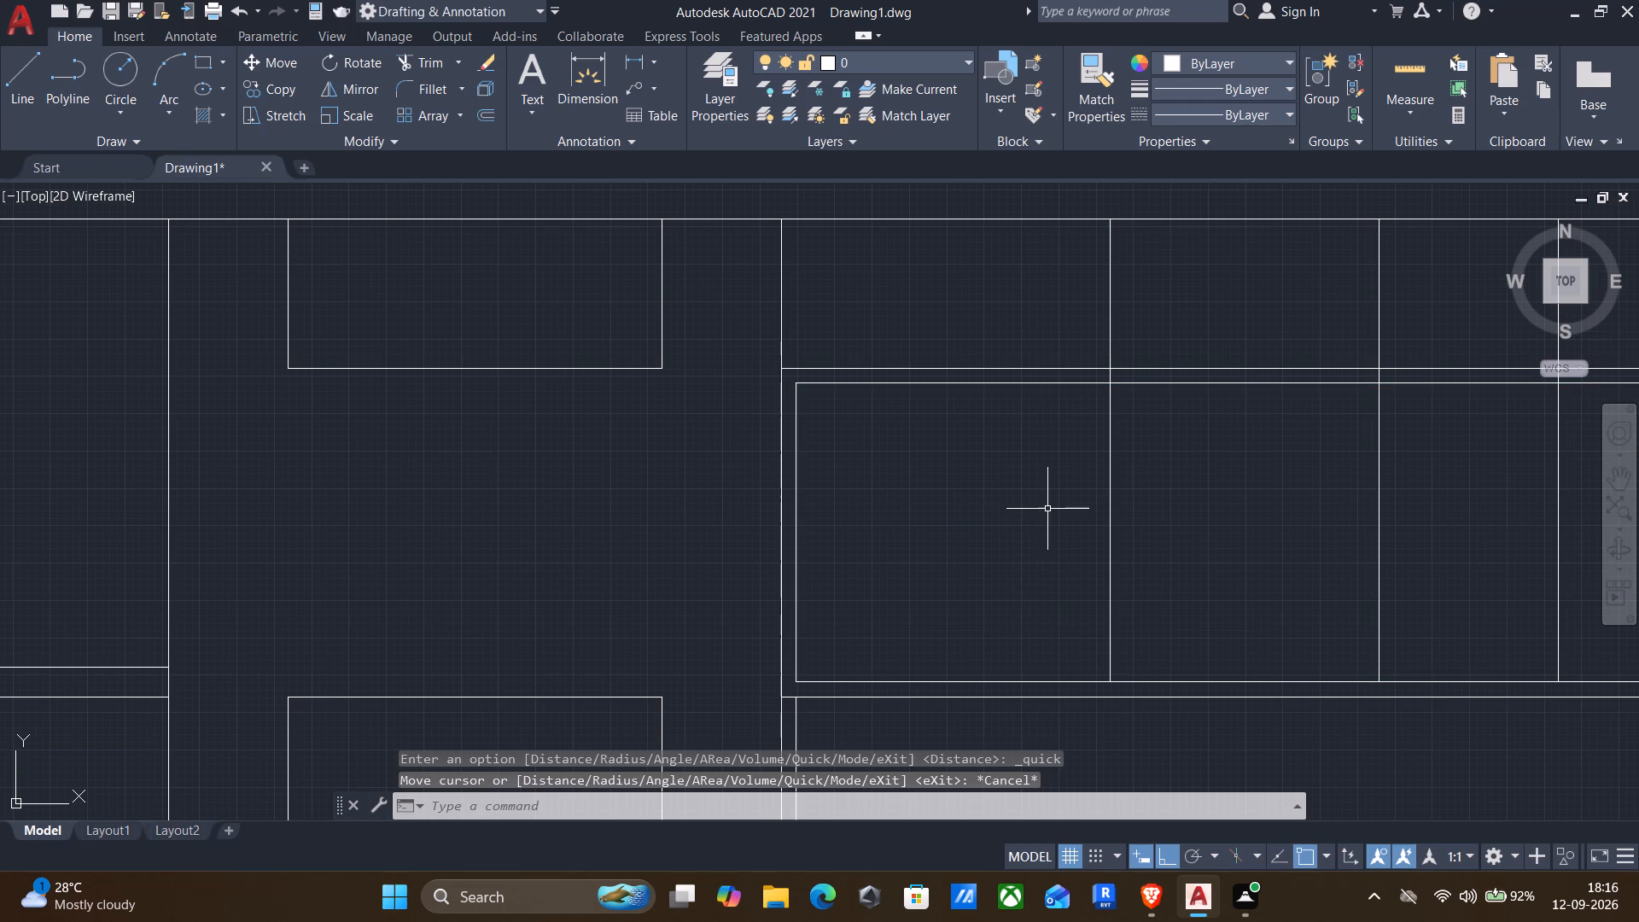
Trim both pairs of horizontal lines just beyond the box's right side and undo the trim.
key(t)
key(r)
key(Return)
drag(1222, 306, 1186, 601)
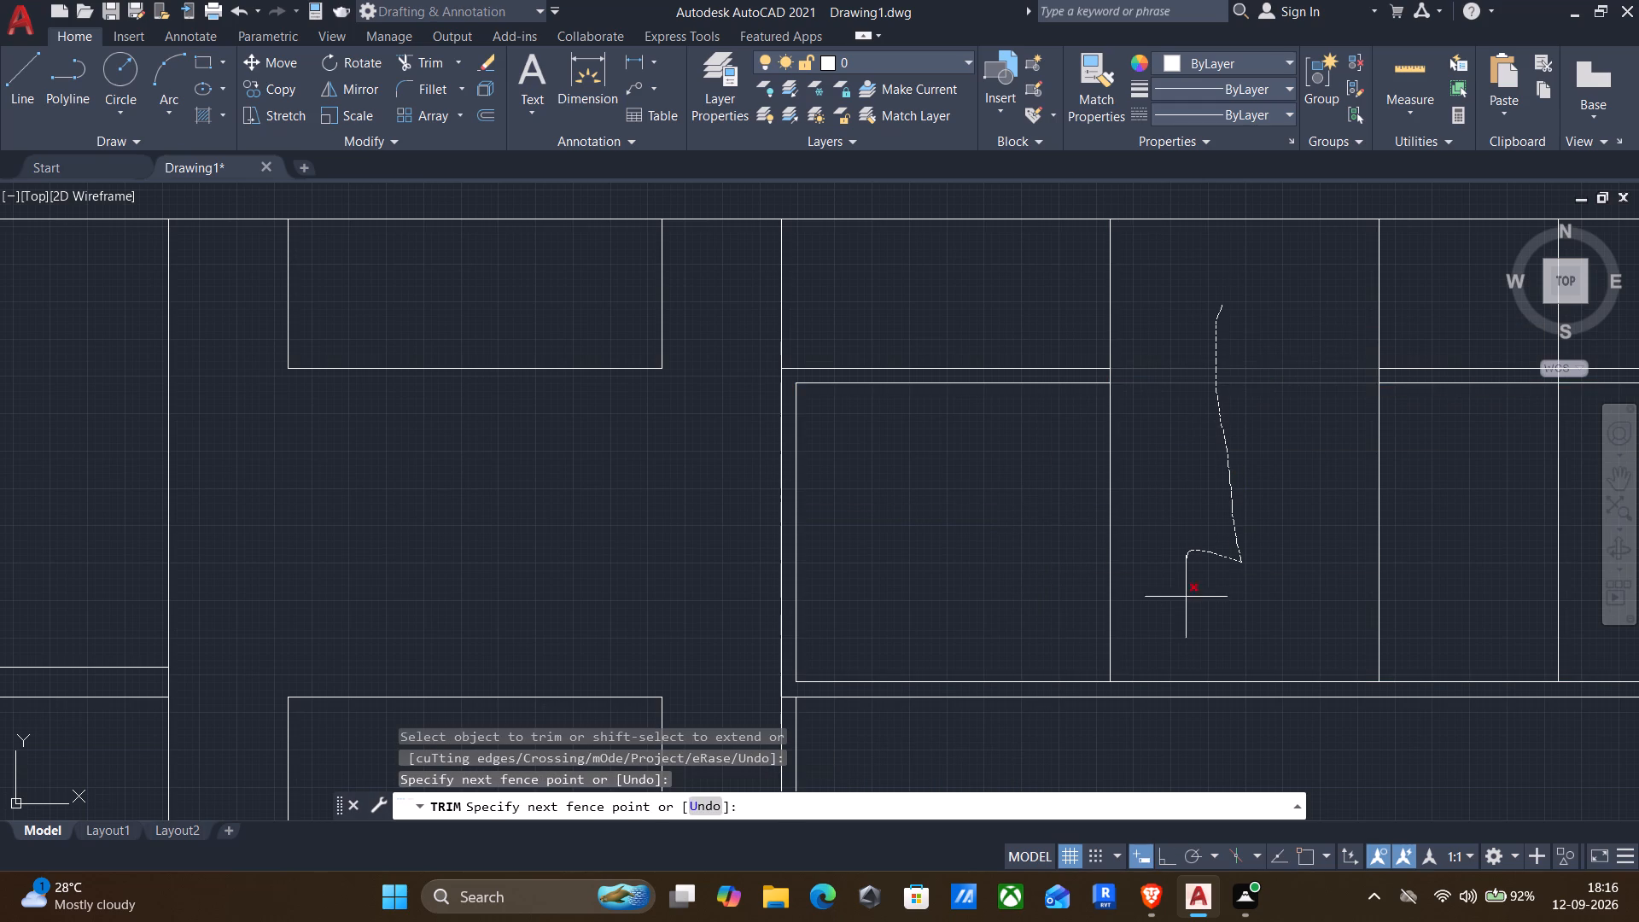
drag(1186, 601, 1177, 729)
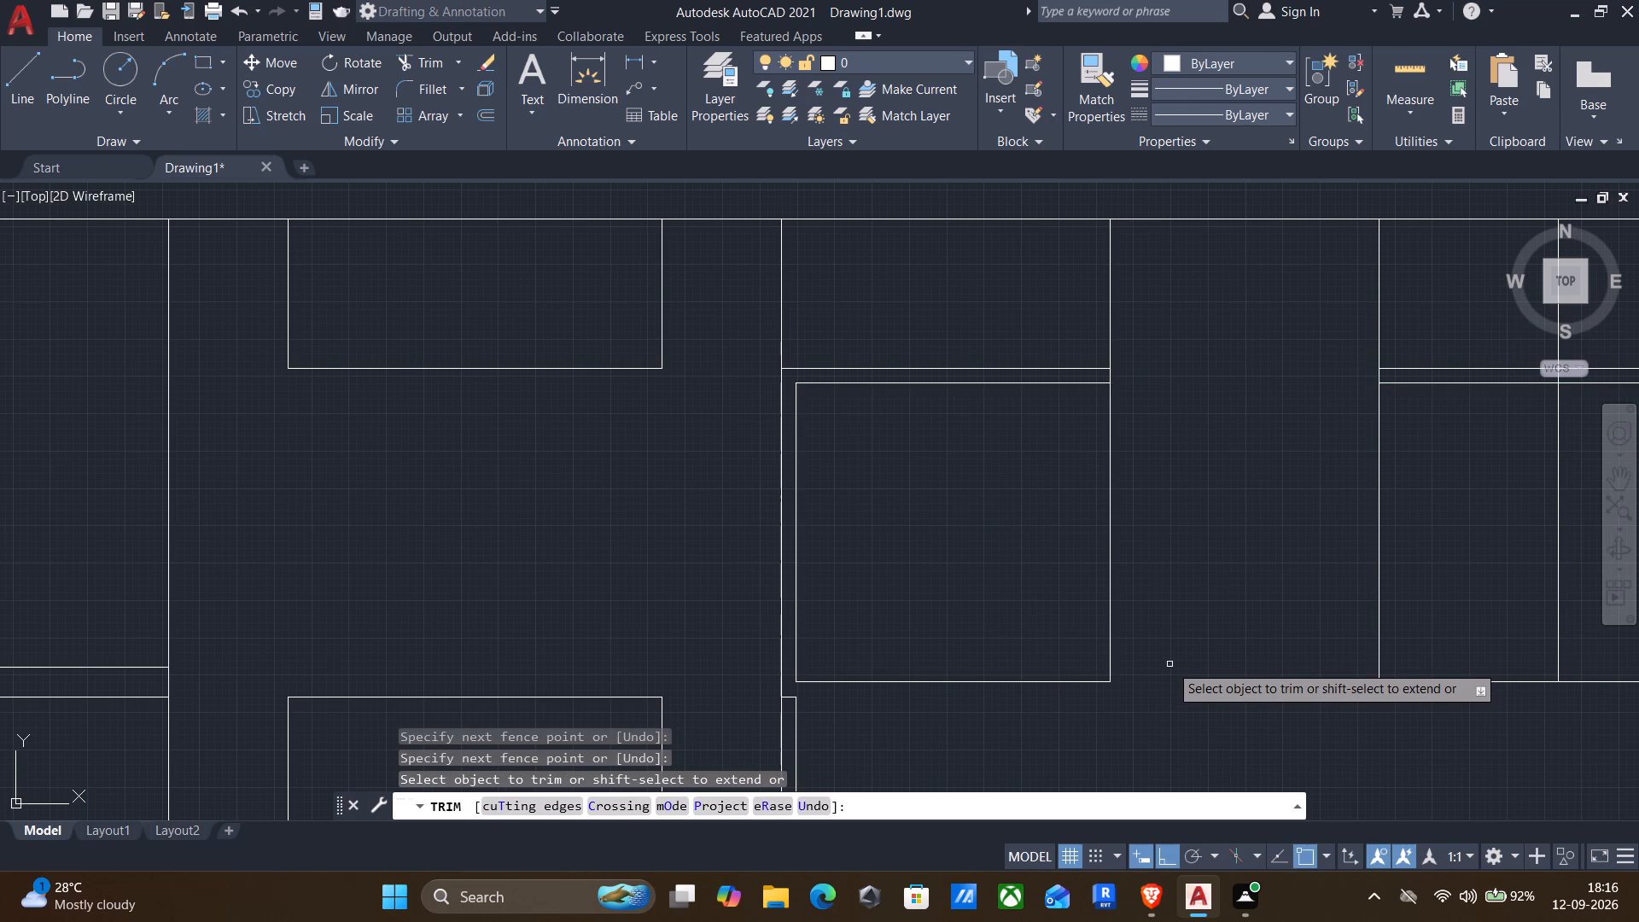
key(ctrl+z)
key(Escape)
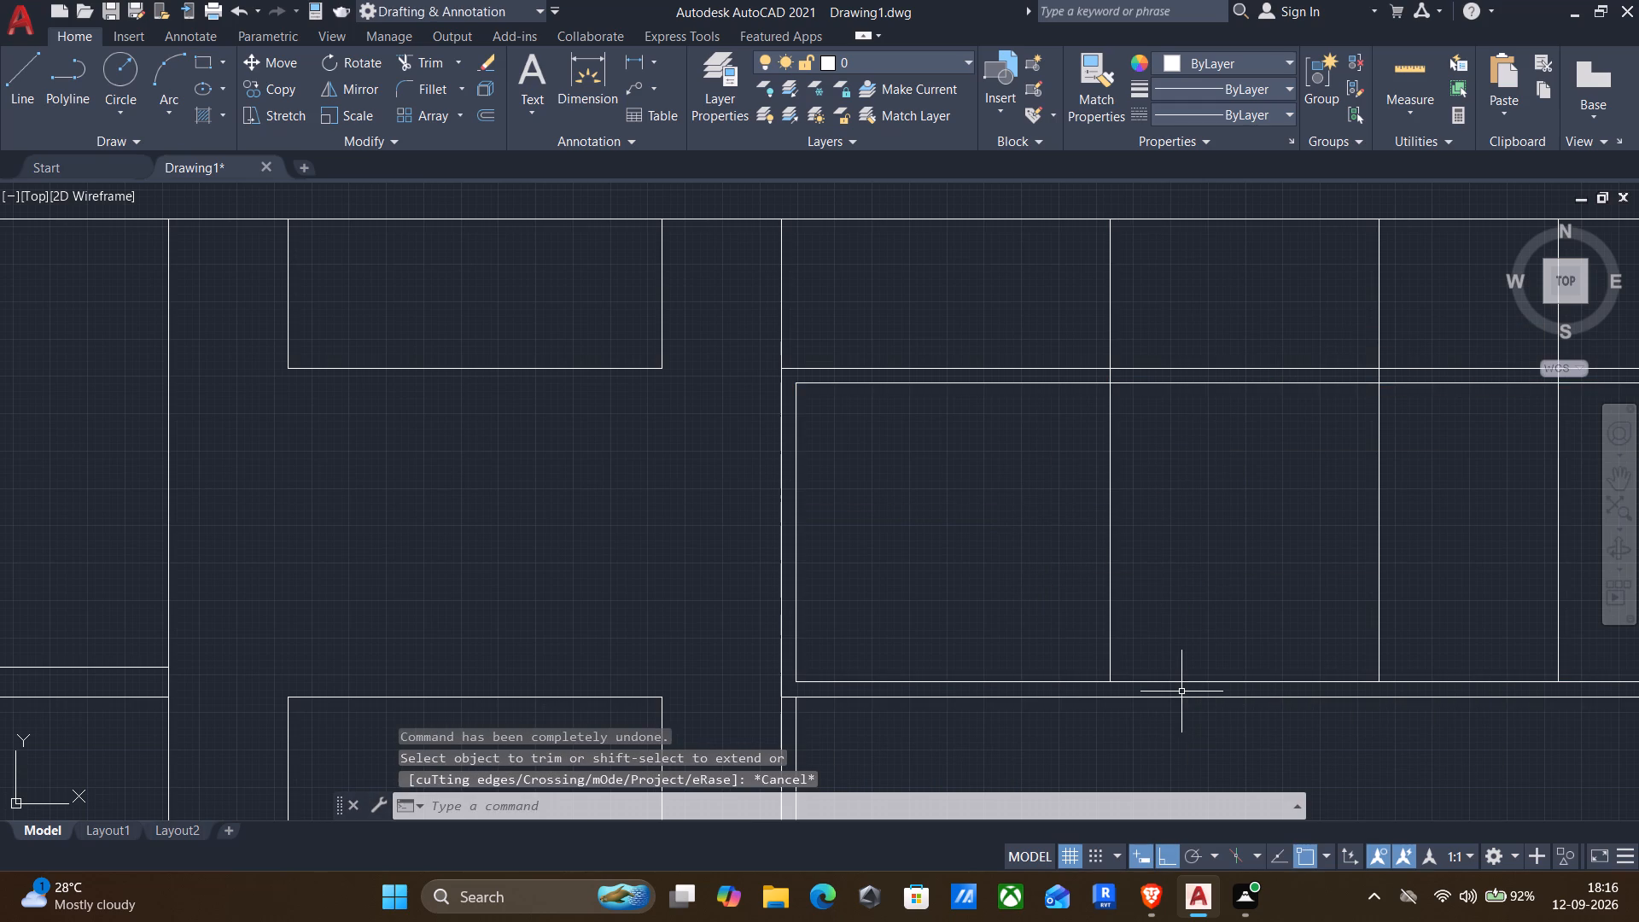
Extend the box's right vertical line down to the lower of the two horizontal lines beneath the box.
text(EX)
key(Return)
drag(1156, 625, 1047, 628)
key(Escape)
Trim the upper and lower pairs of horizontal lines between the box's right side and the next vertical line.
key(r)
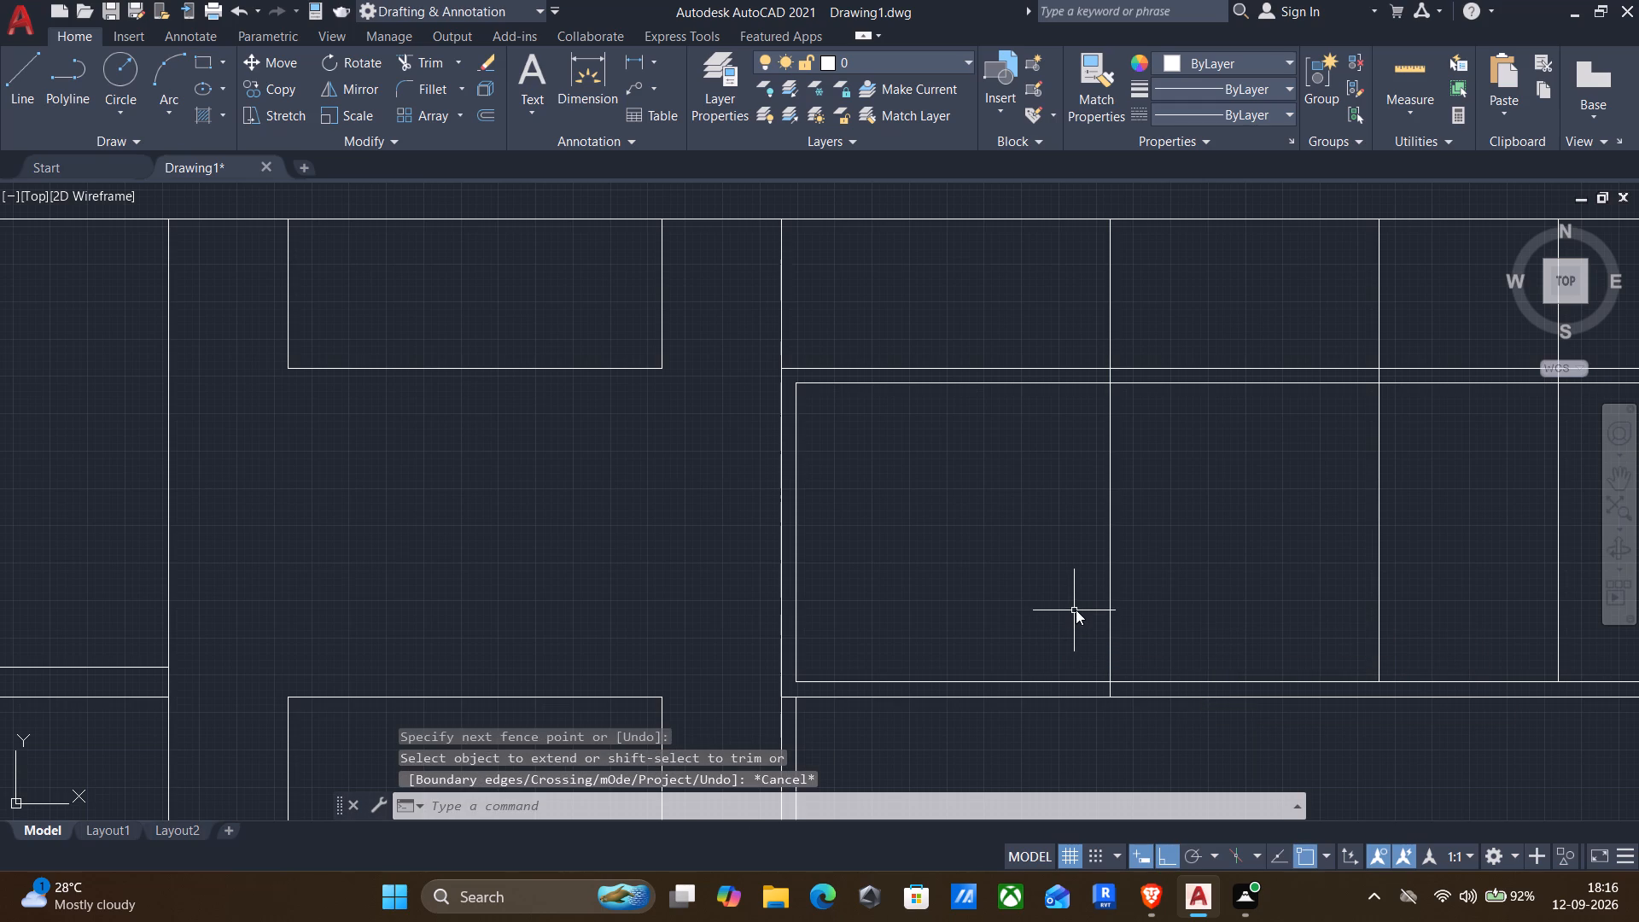
key(BackSpace)
key(BackSpace)
text(TR)
key(Return)
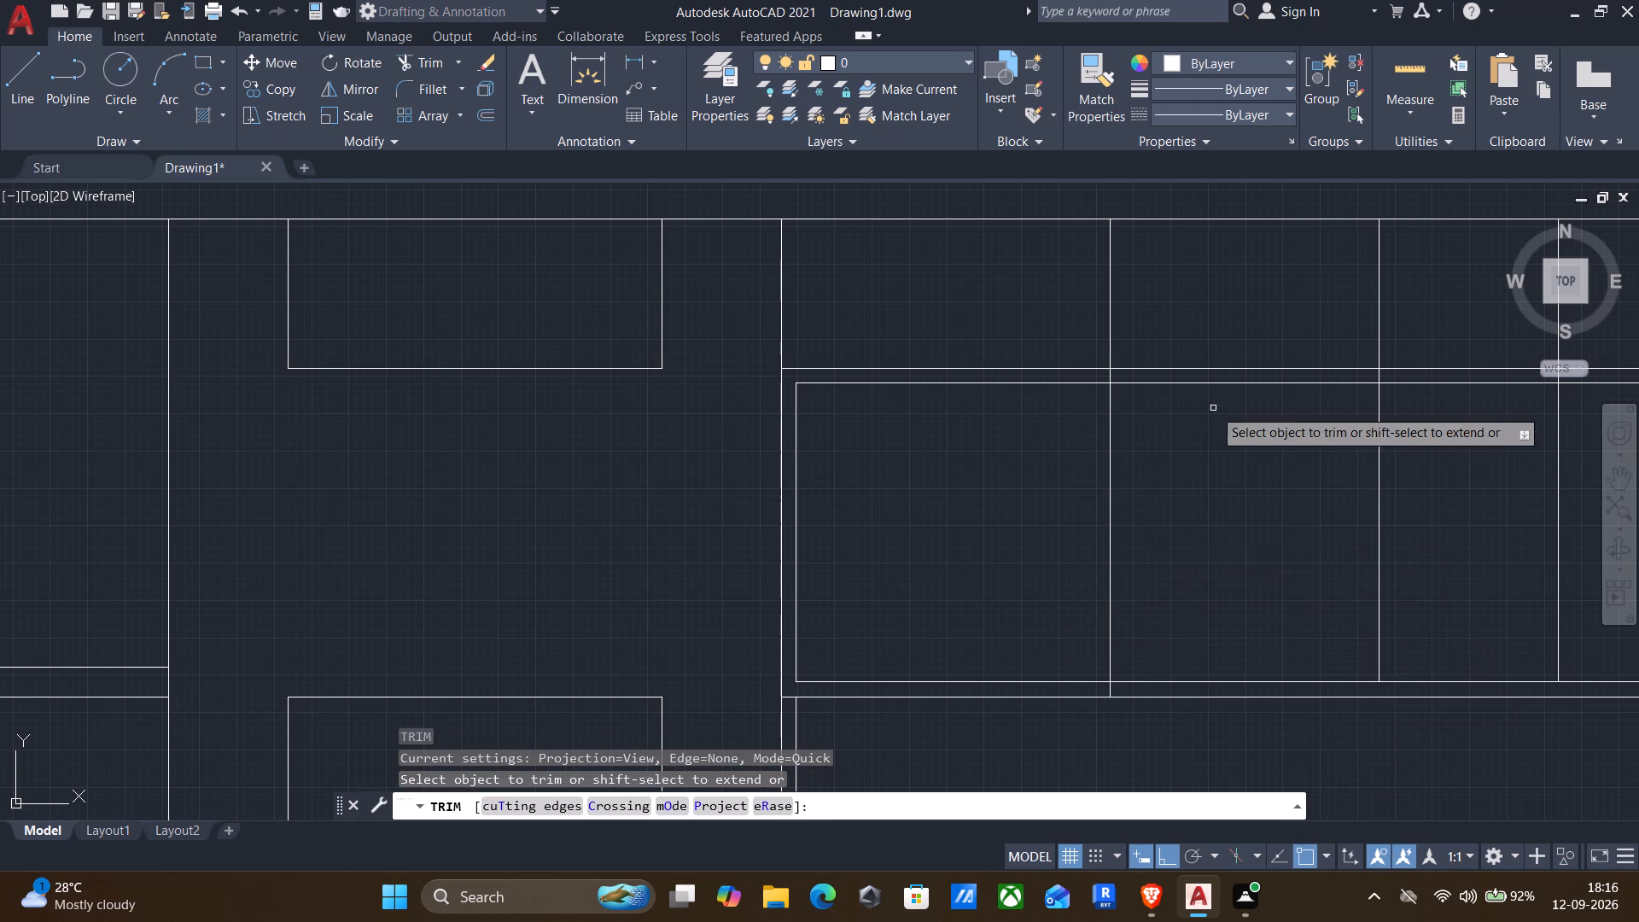
drag(1233, 303, 1269, 719)
Measure the width and height of the trimmed box.
middle_drag(1252, 502, 1190, 592)
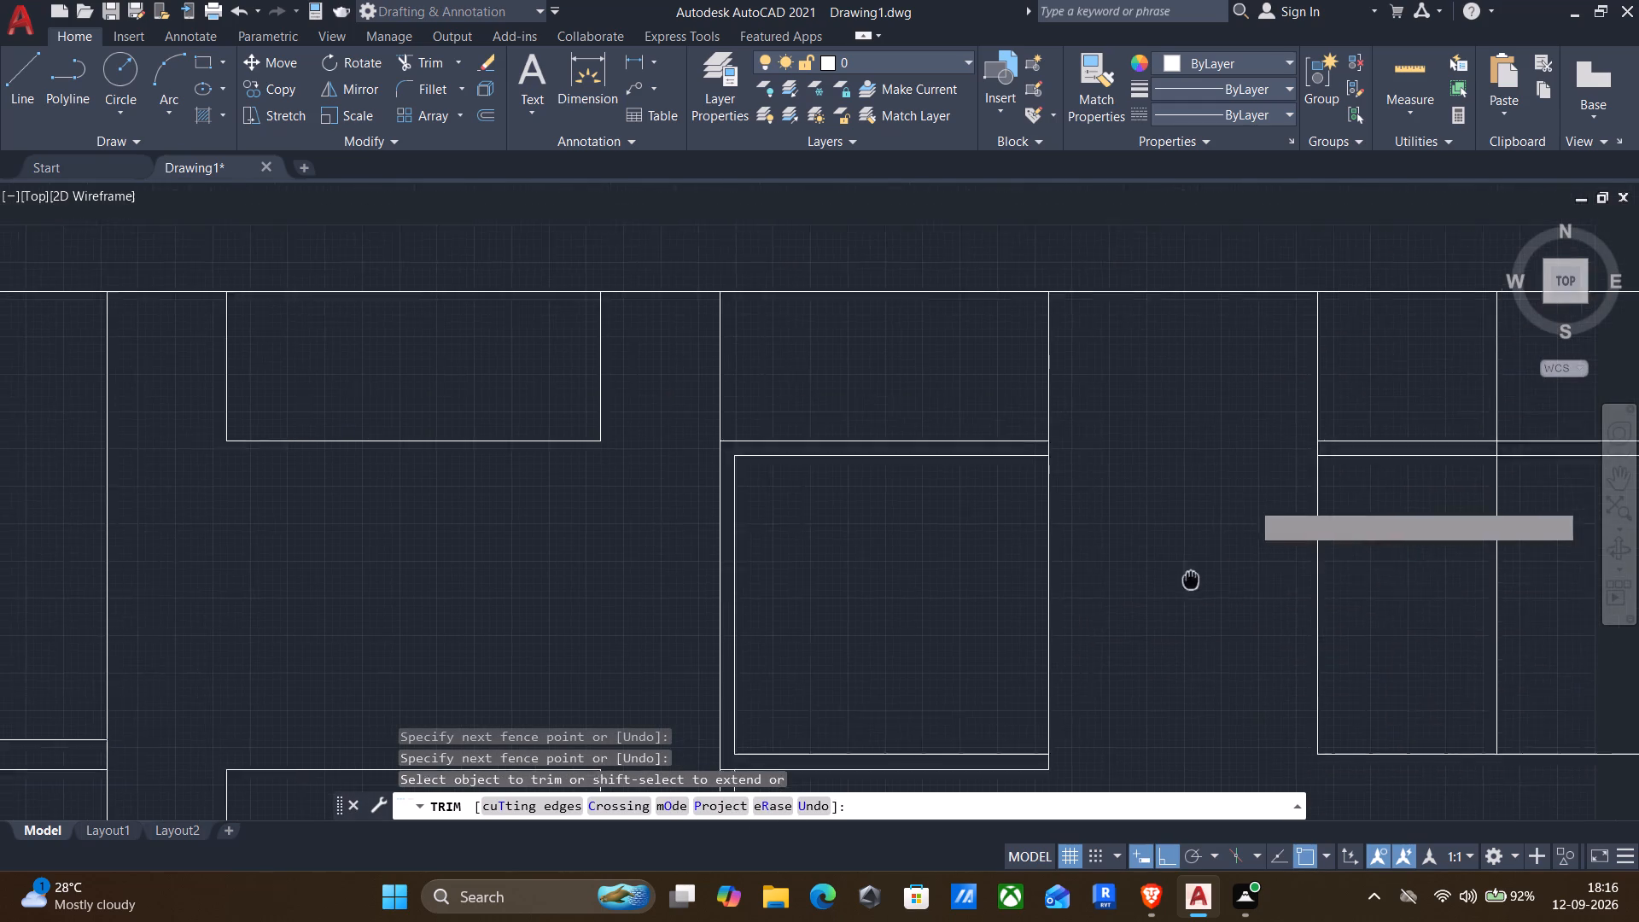
middle_drag(1190, 592, 1190, 609)
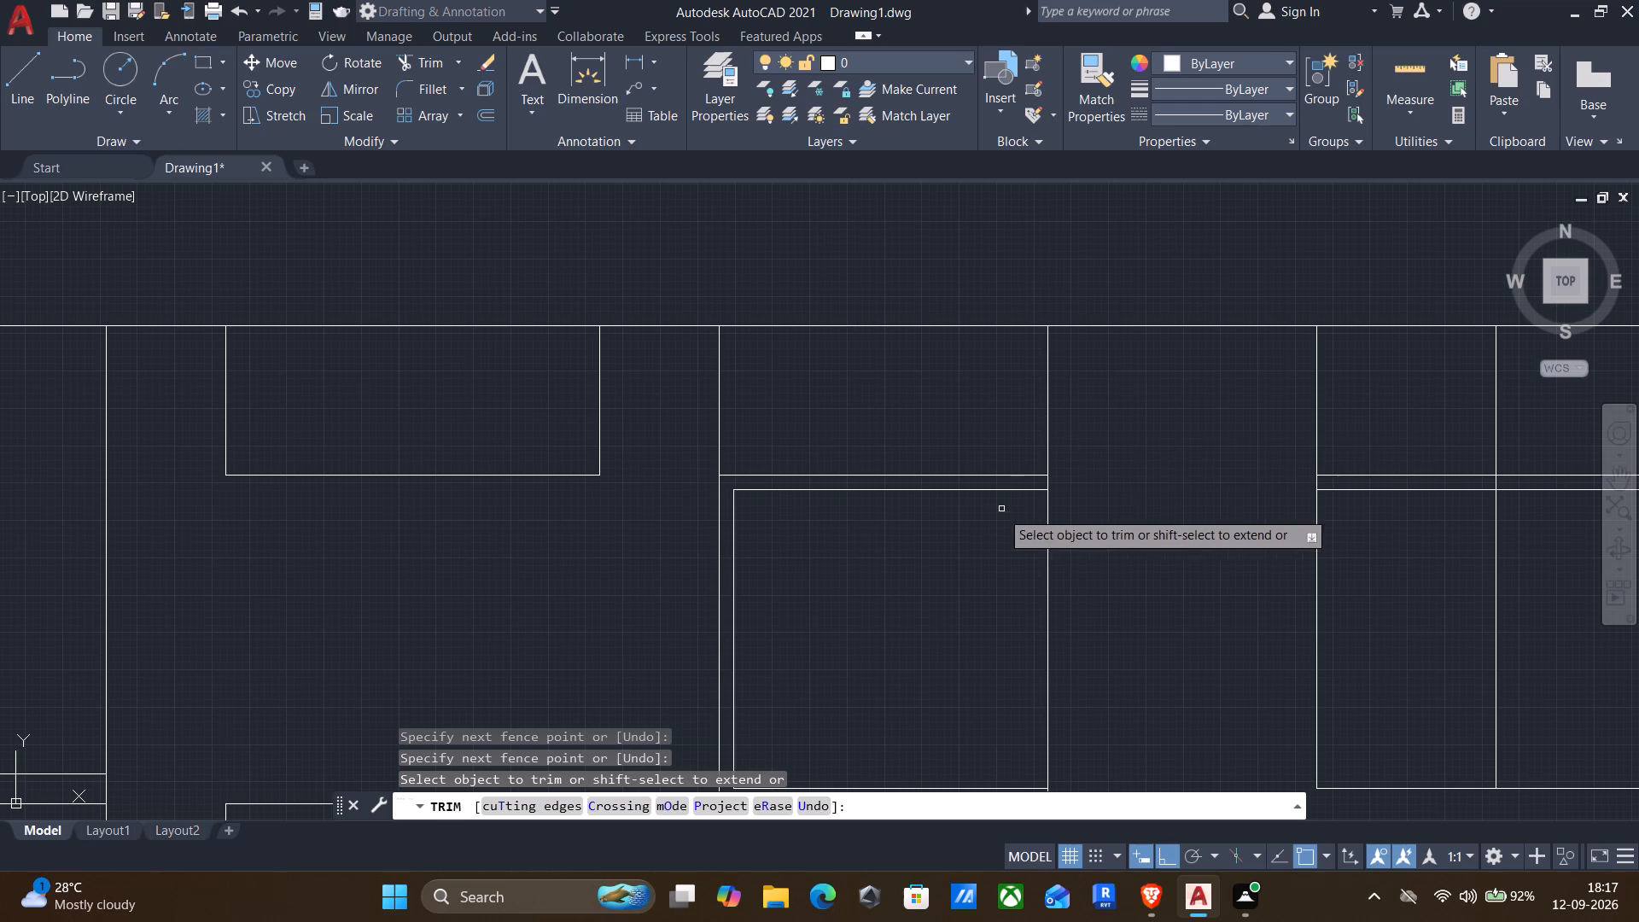
scroll(971, 559, down, 2)
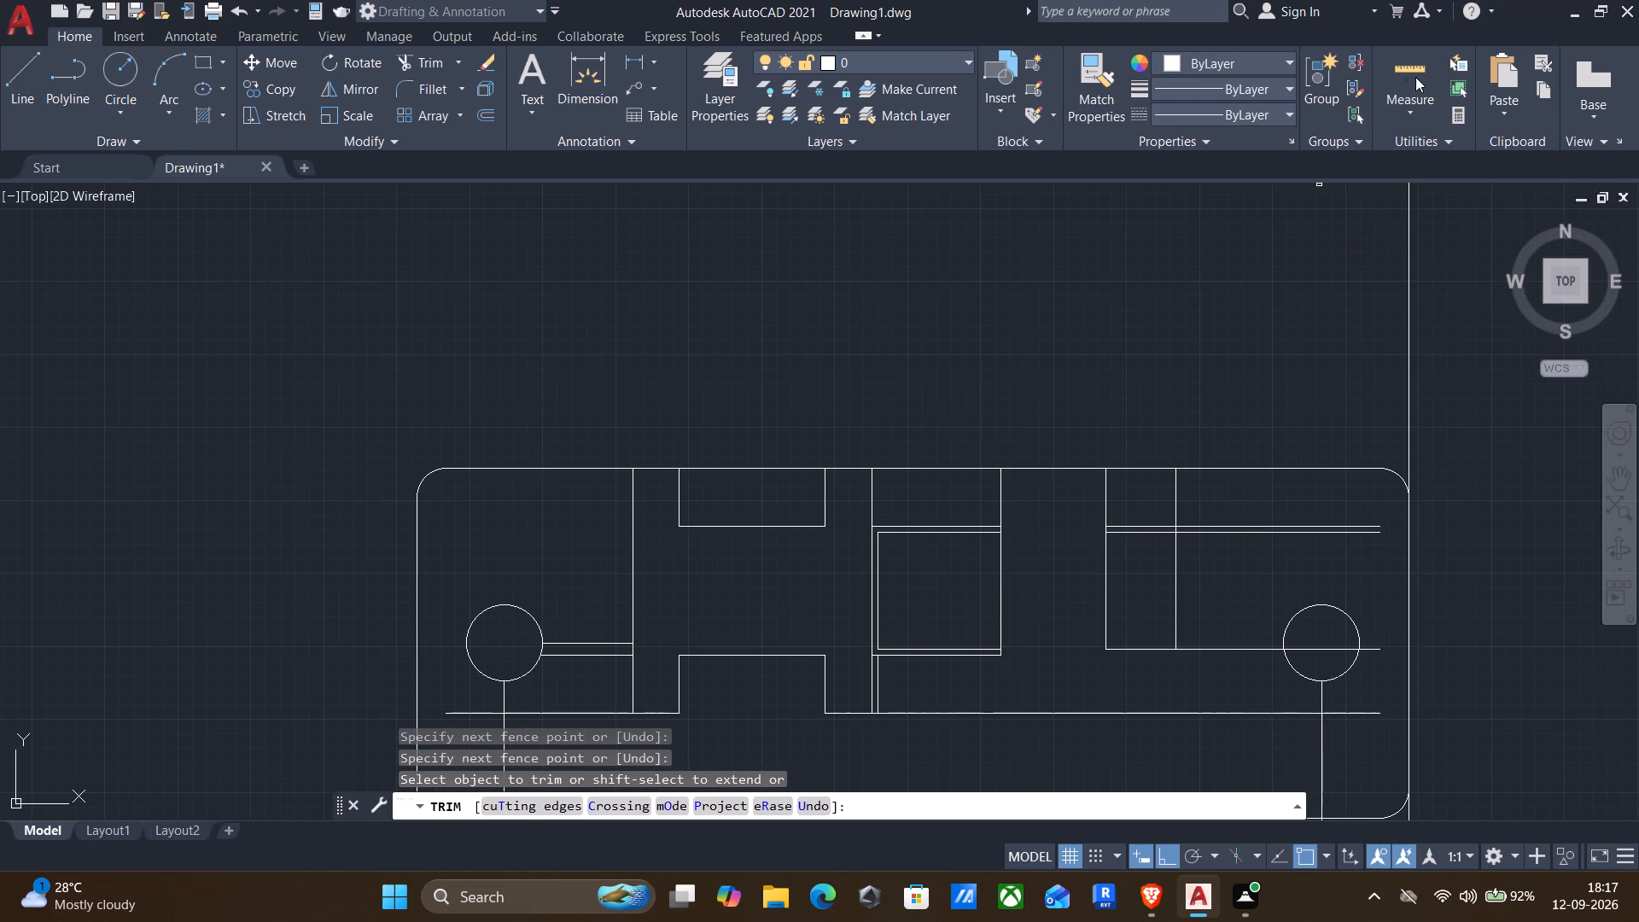
click(1412, 74)
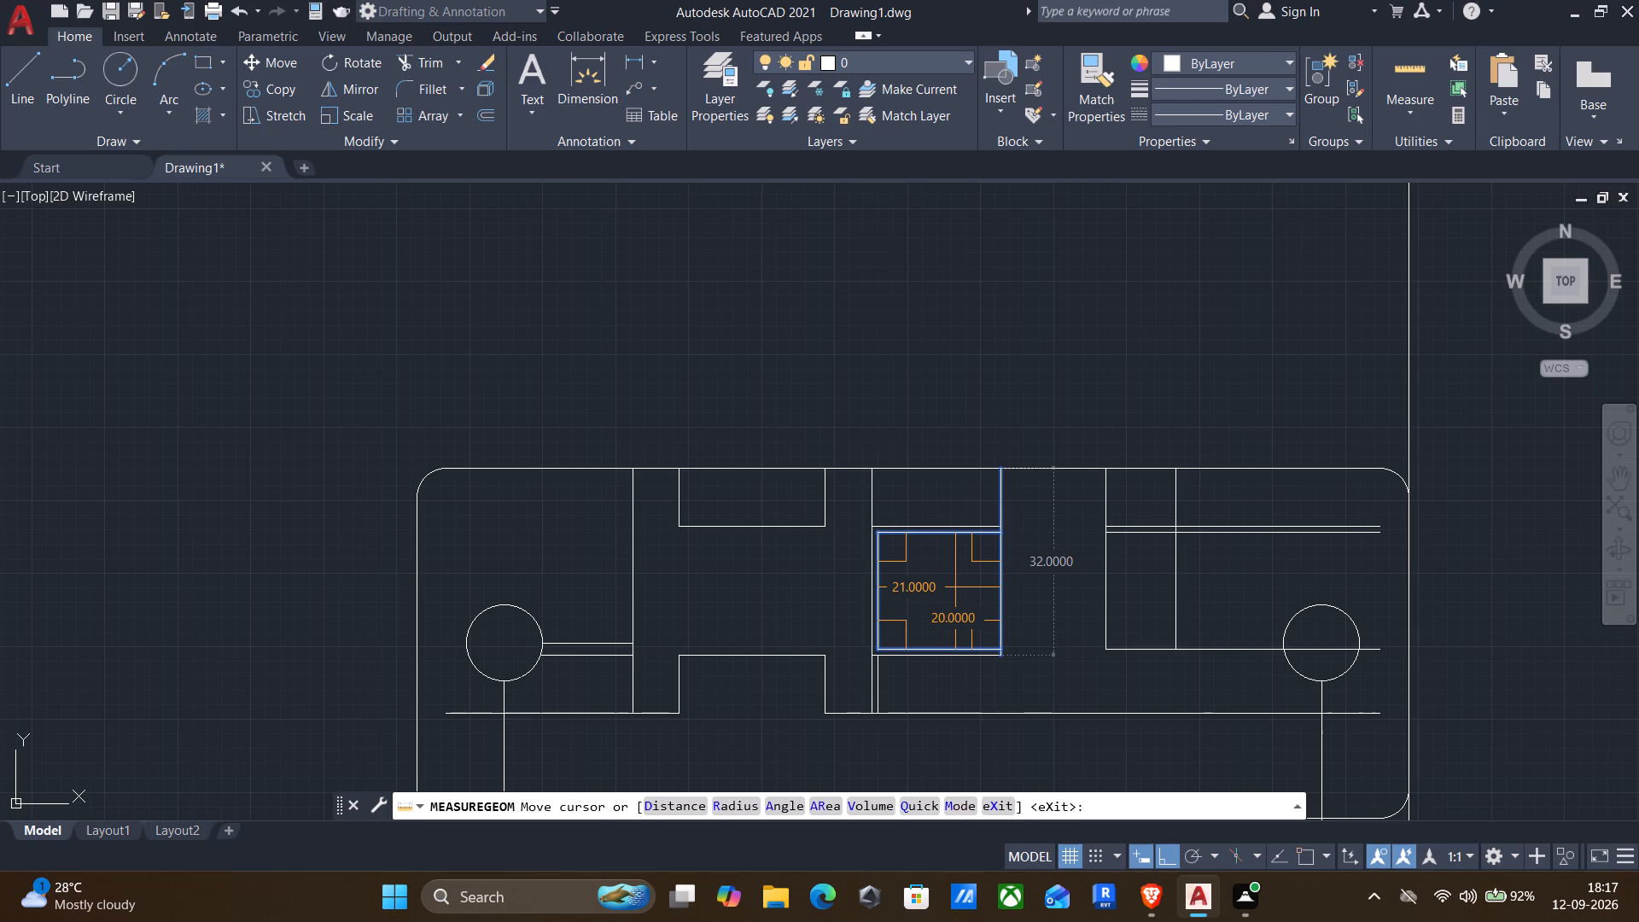
key(Escape)
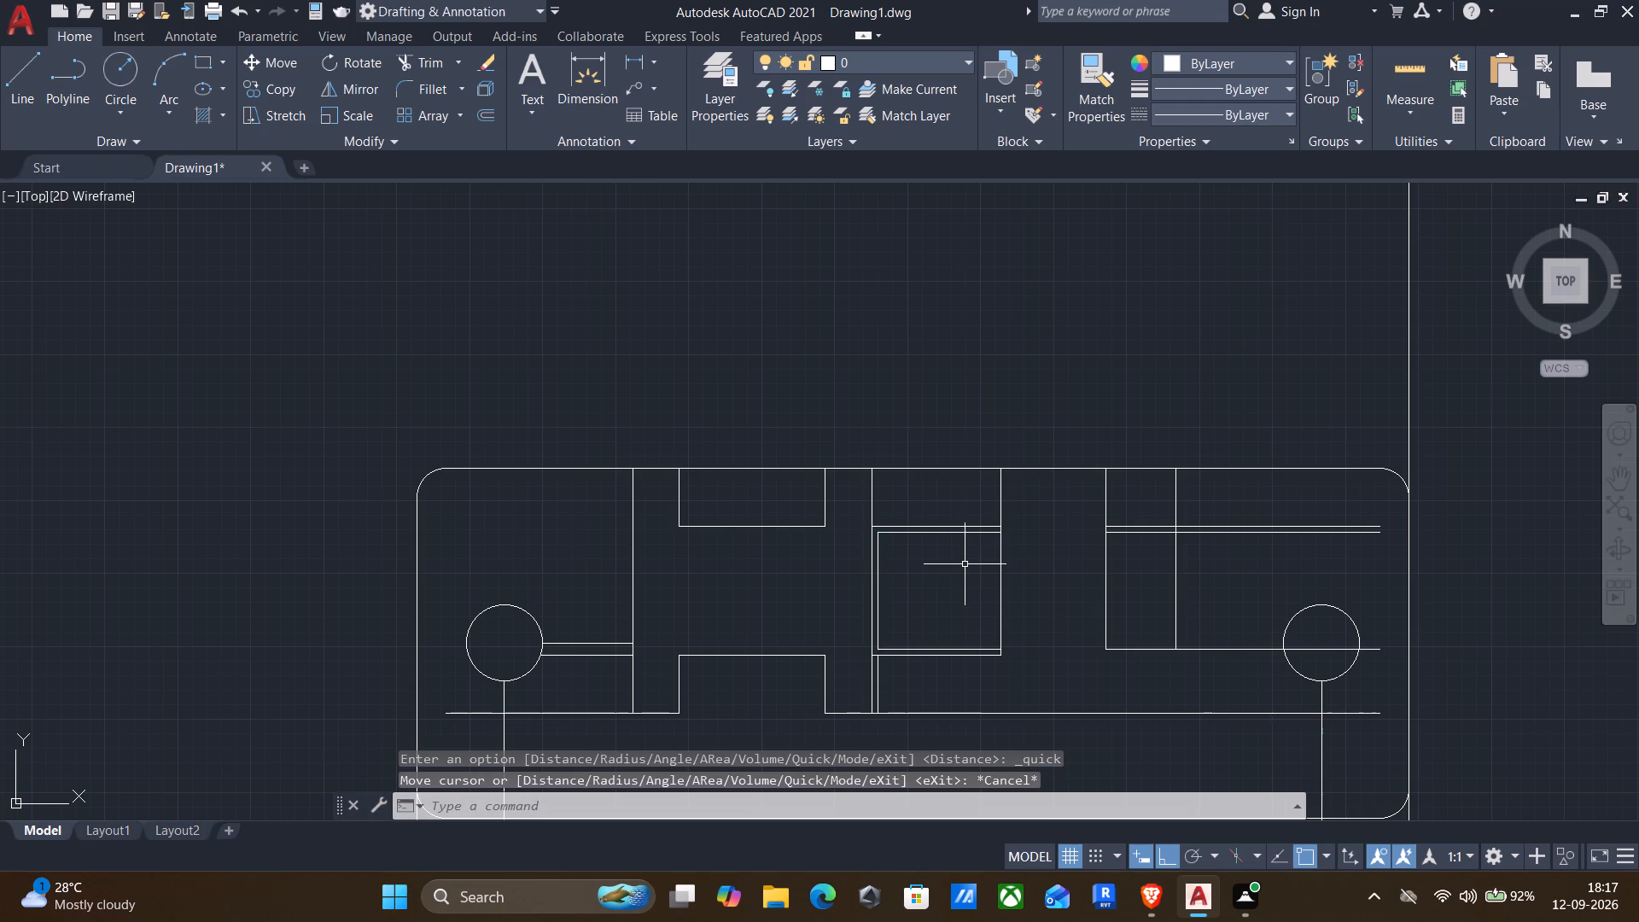
Draw a vertical line about 10 long from the midpoint of the horizontal line above the box up to the plate's top edge.
key(l)
key(Return)
click(941, 521)
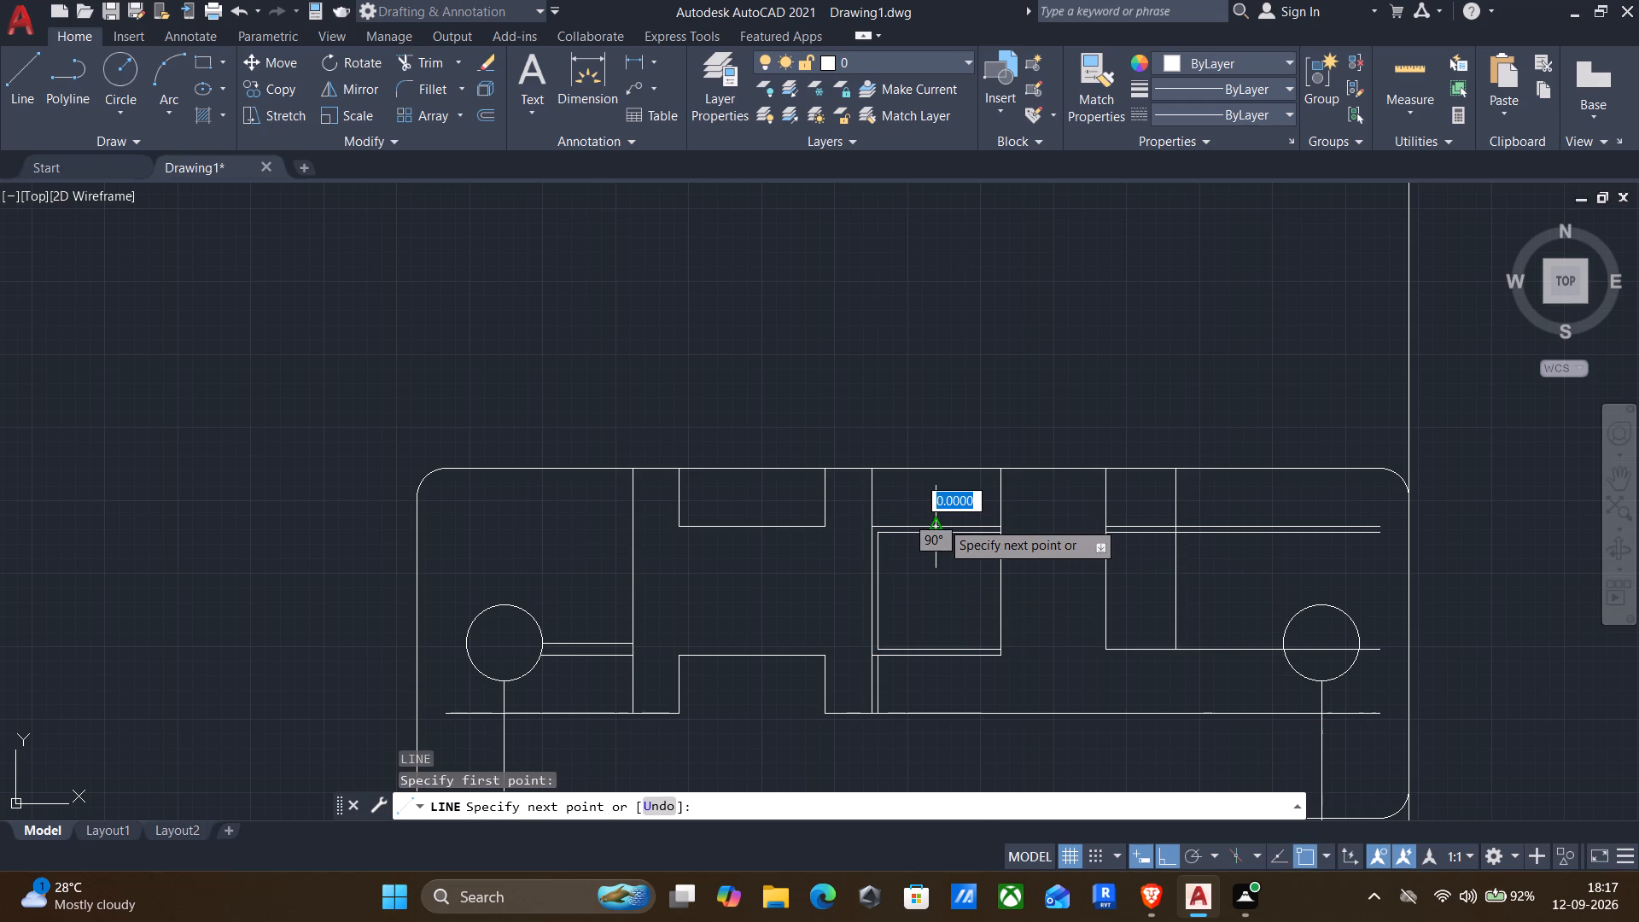
click(934, 465)
key(Return)
Draw a vertical line from the midpoint of the horizontal line beneath the box down to the long lower horizontal line.
key(Return)
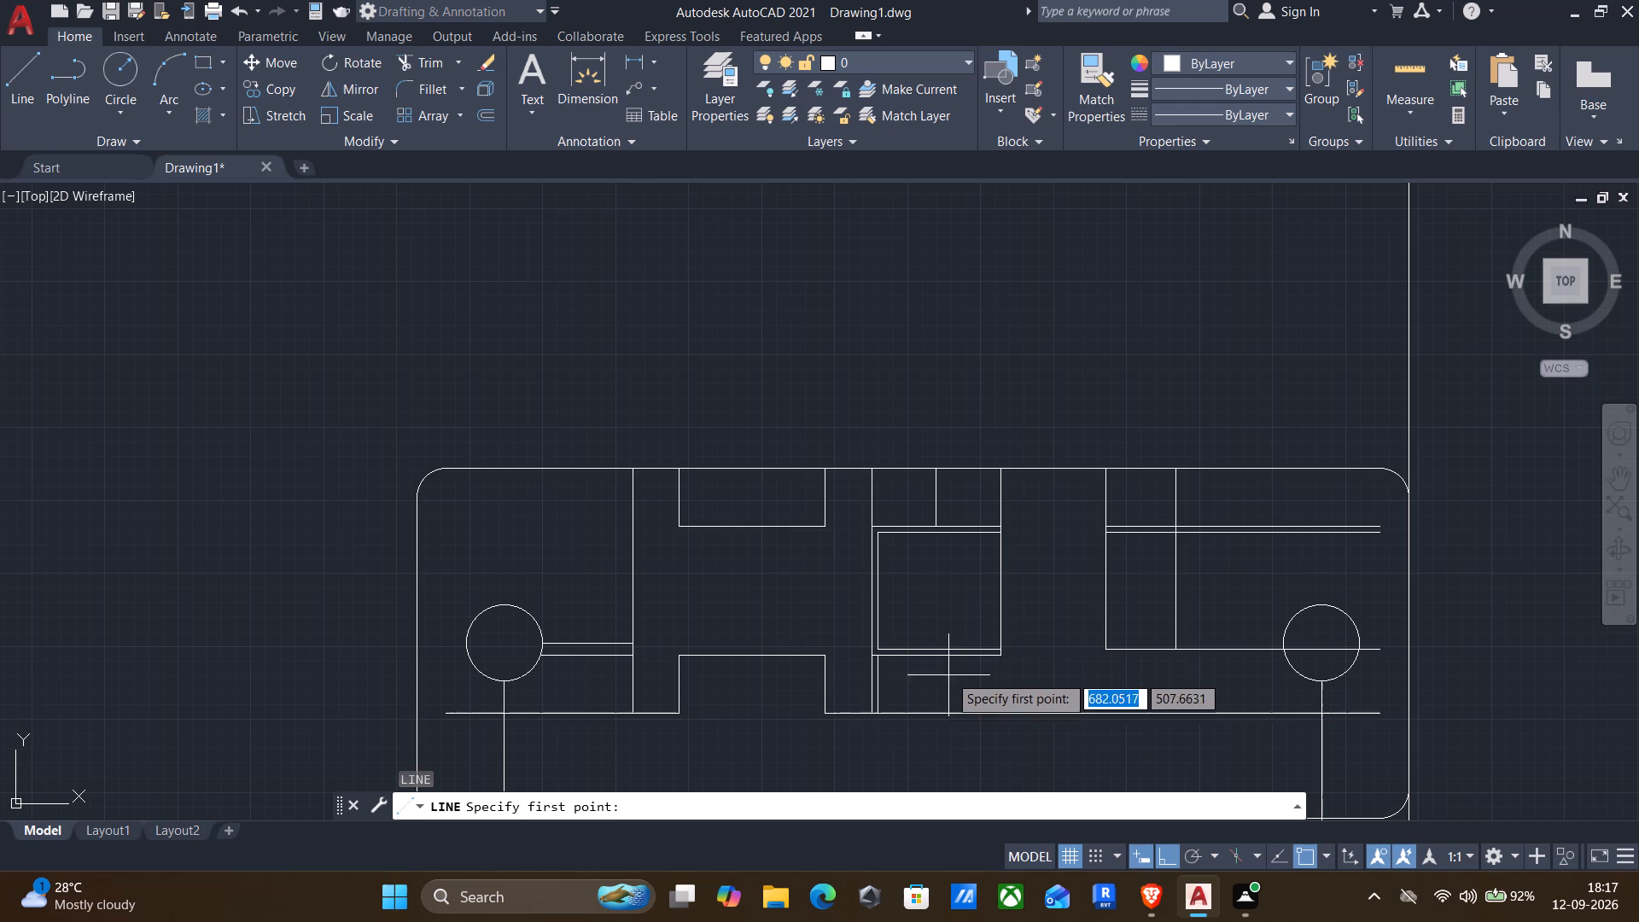
scroll(938, 649, up, 3)
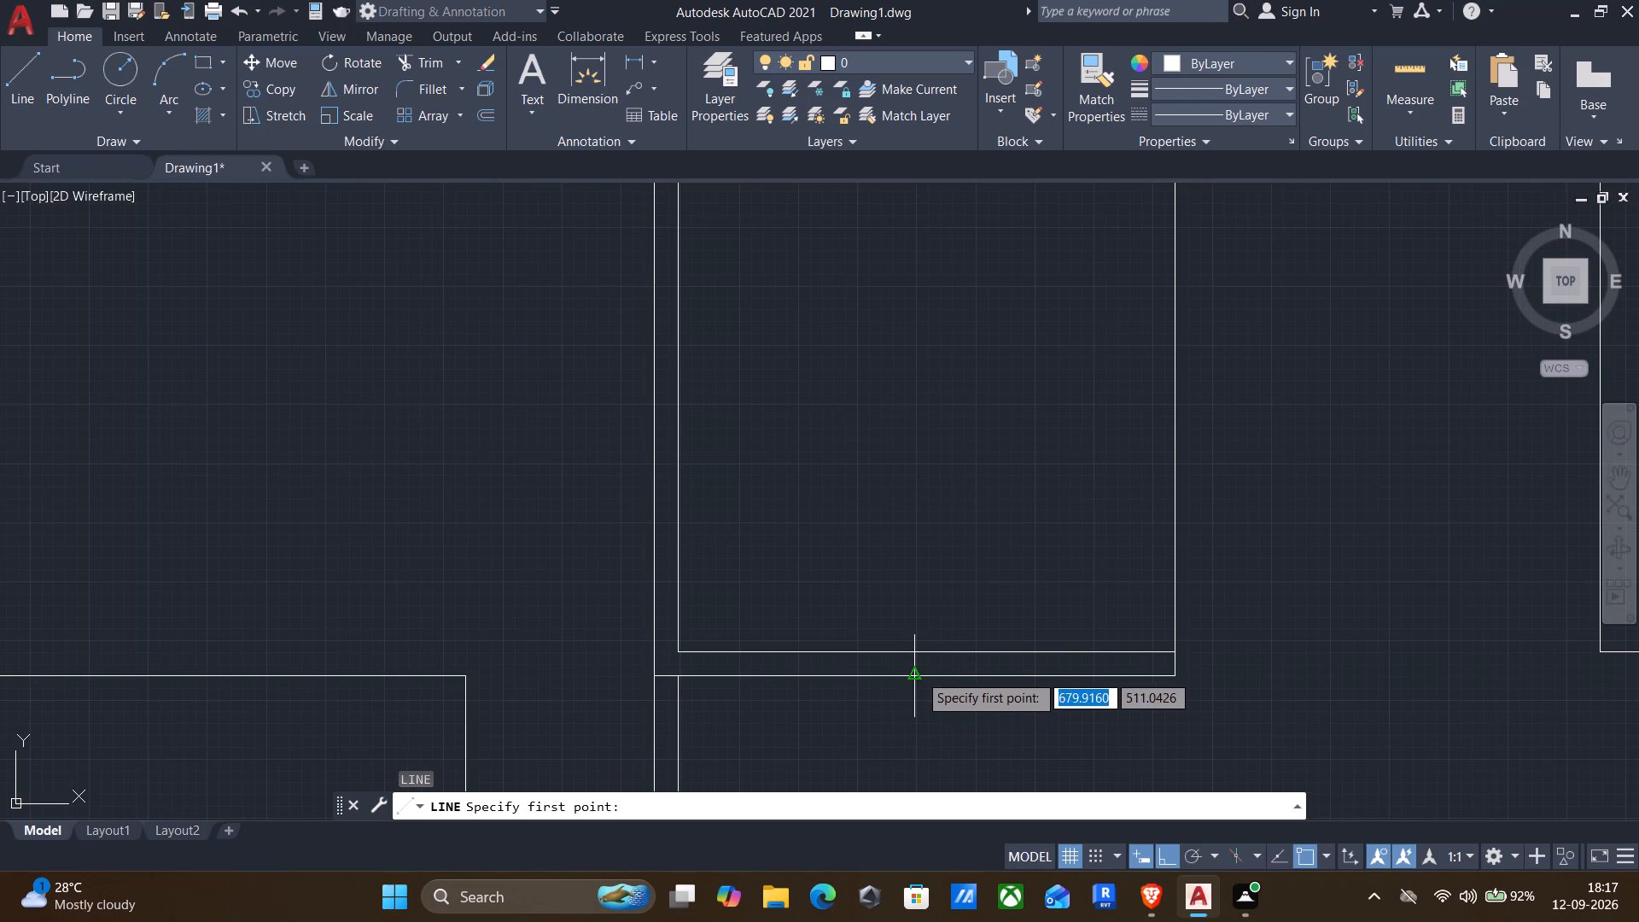
click(919, 674)
scroll(913, 715, down, 1)
middle_drag(913, 716, 933, 646)
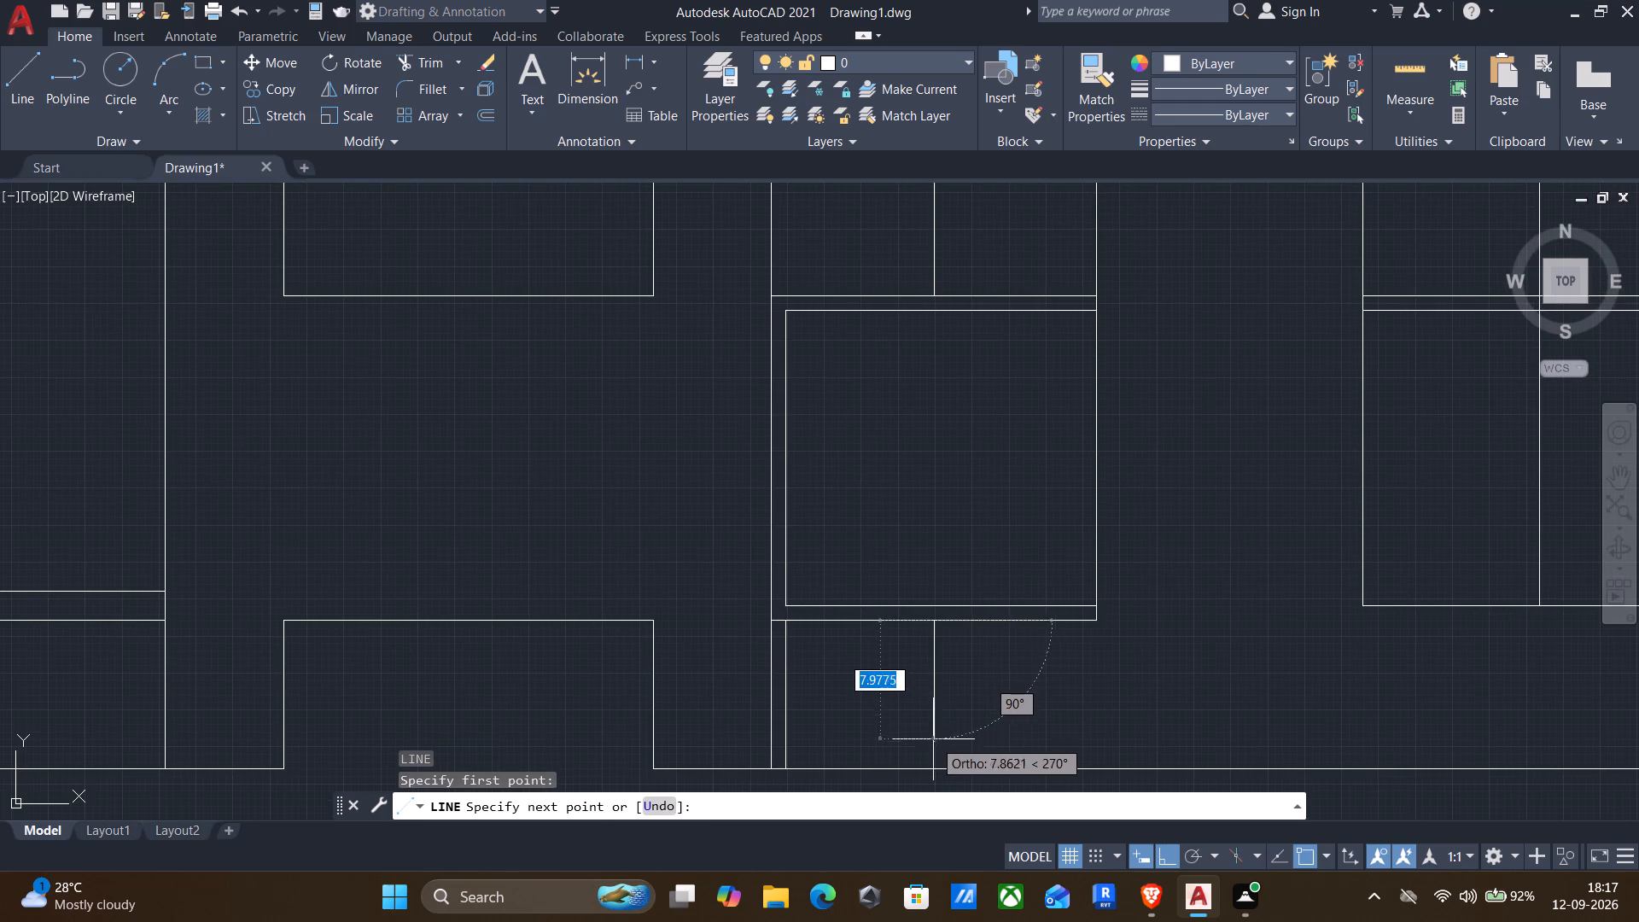
click(933, 766)
key(Return)
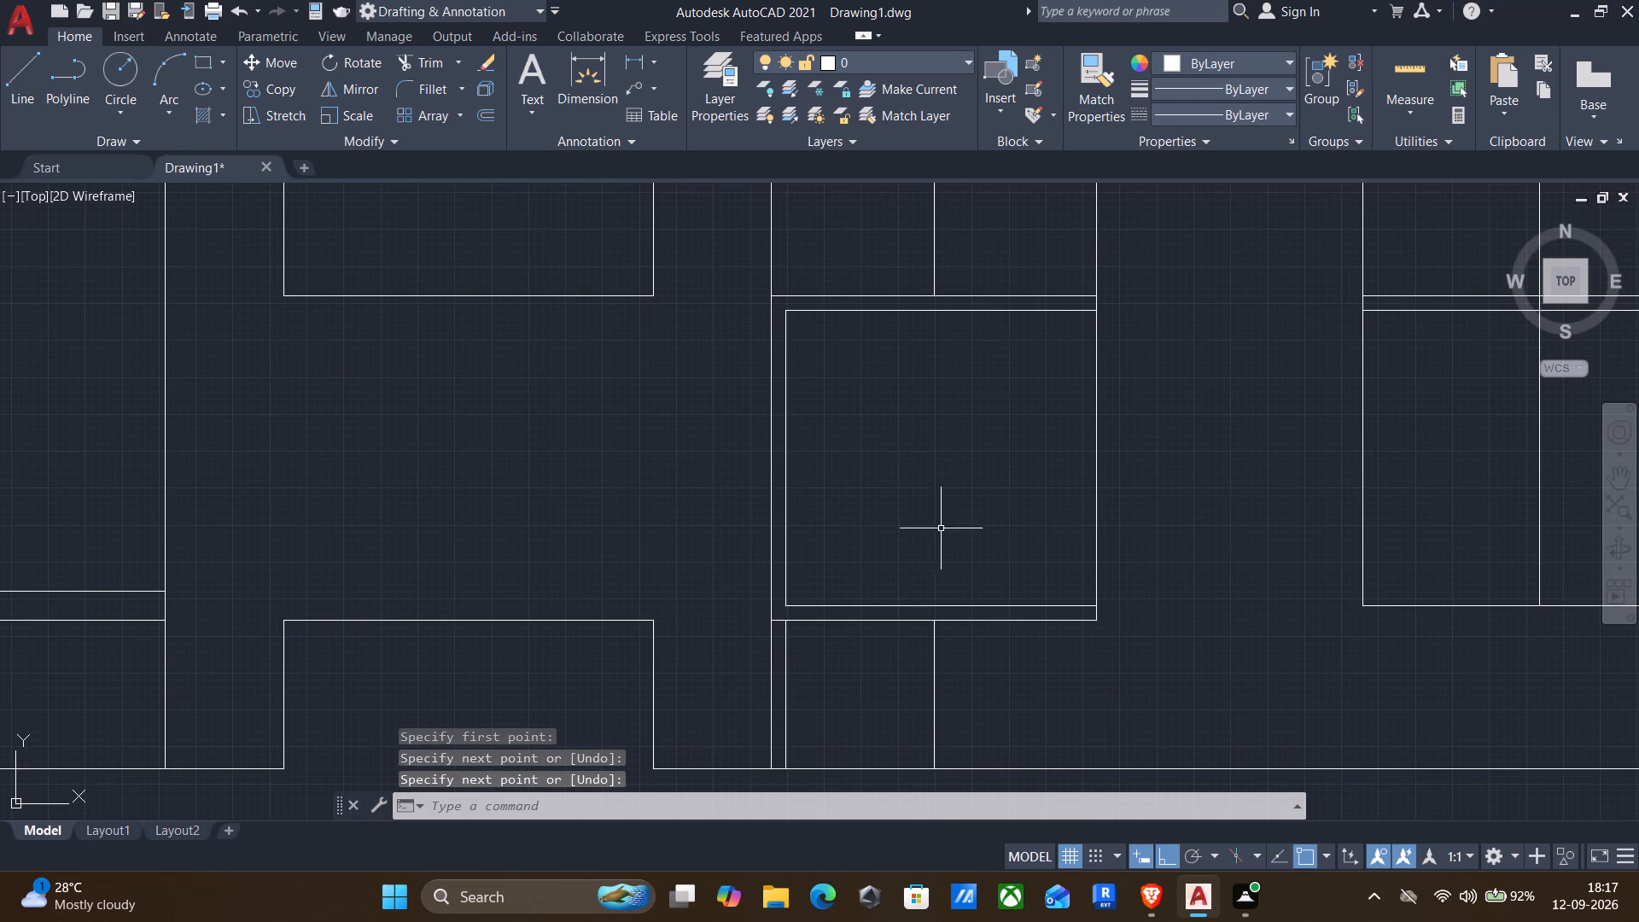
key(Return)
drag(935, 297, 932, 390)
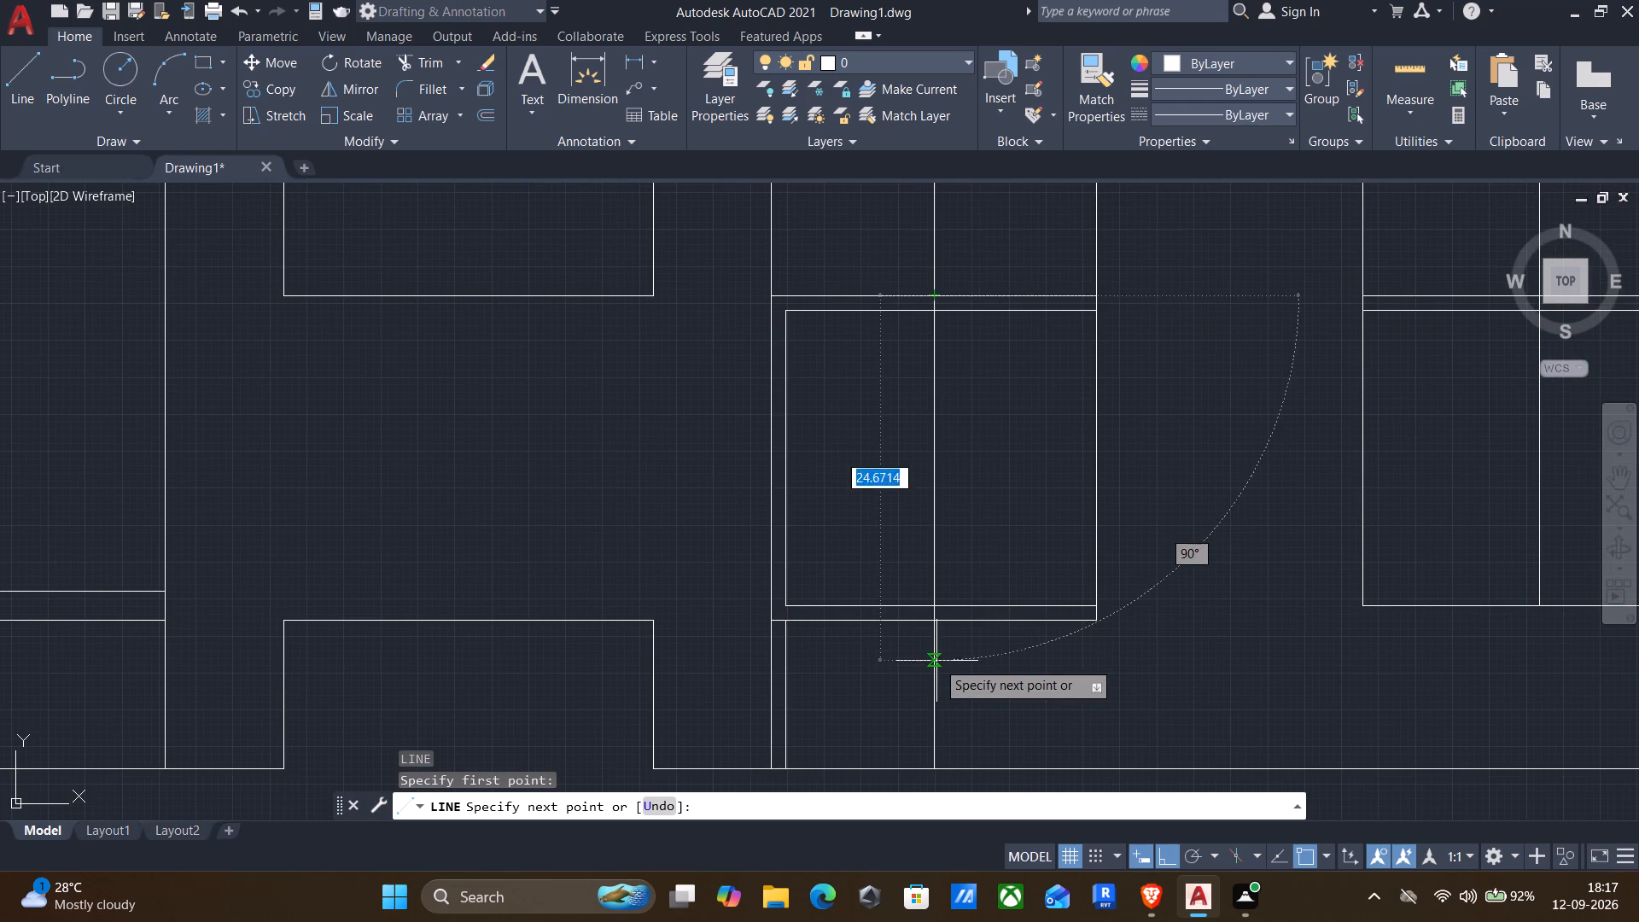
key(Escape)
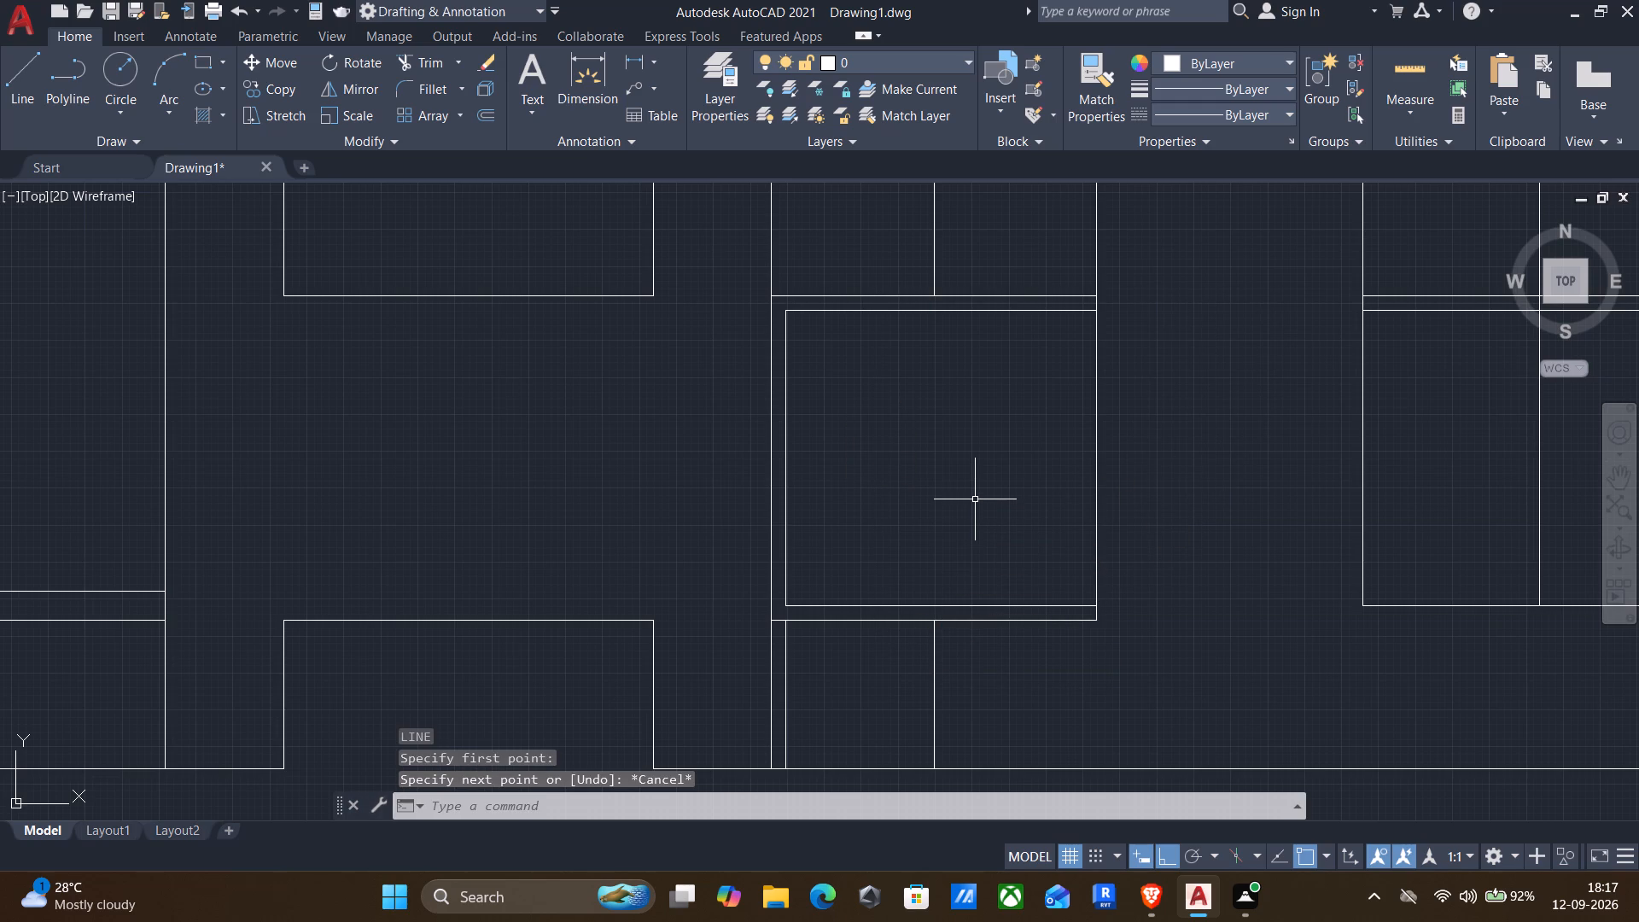
Check the horizontal distance from the lower notch's upper-right corner to the outer box's lower-right corner with a linear dimension preview.
middle_drag(985, 513, 948, 525)
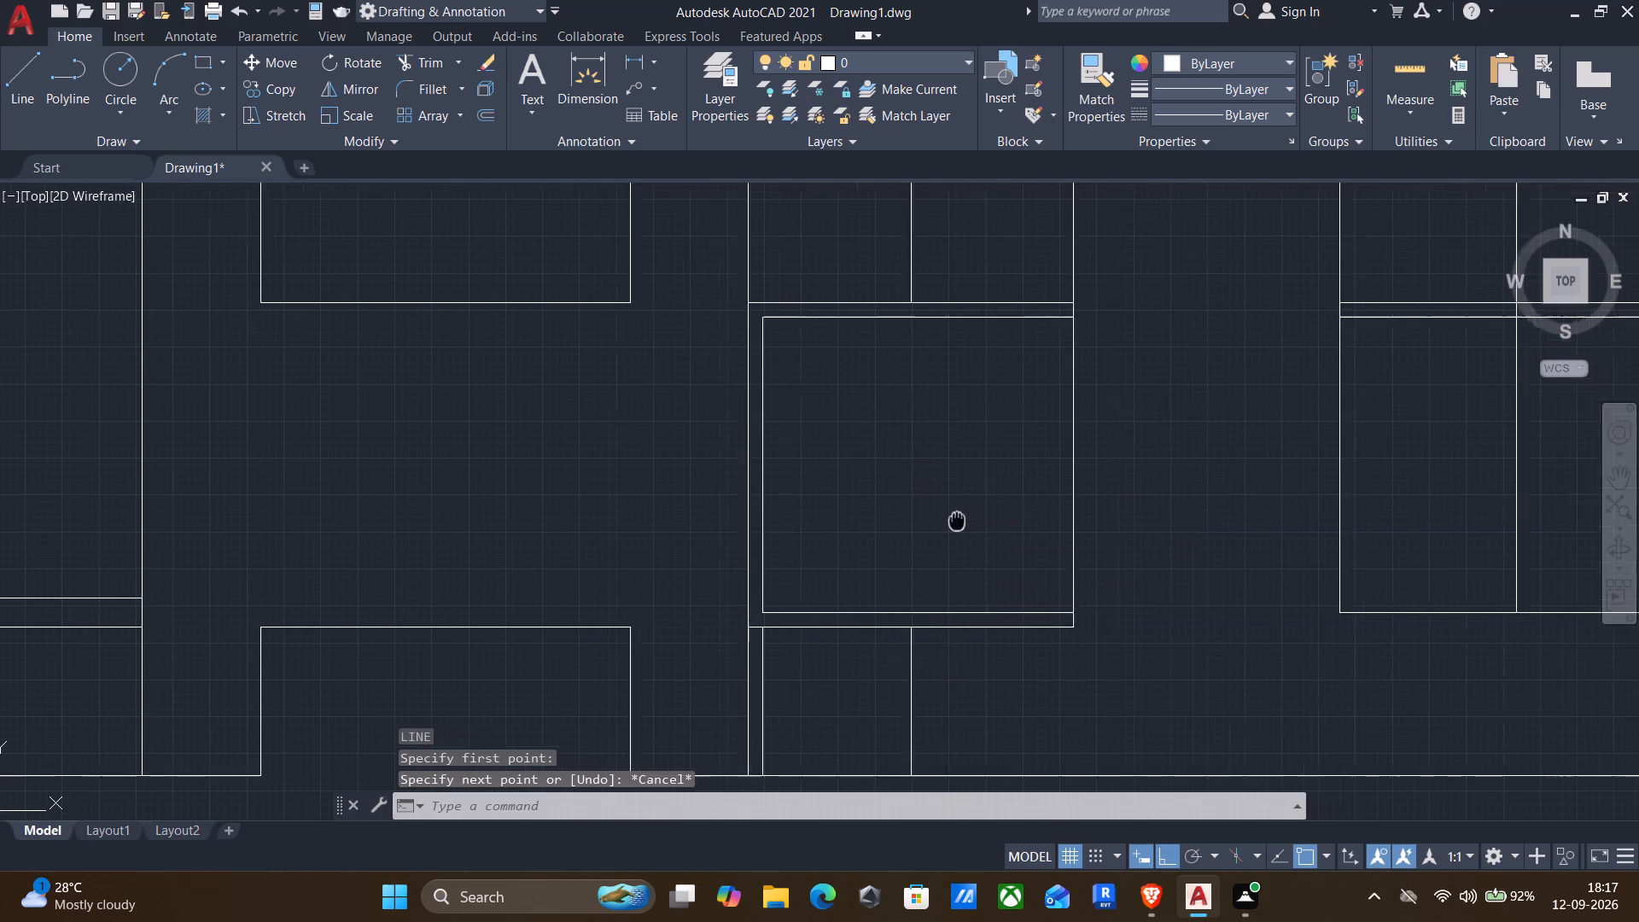
middle_drag(948, 525, 917, 544)
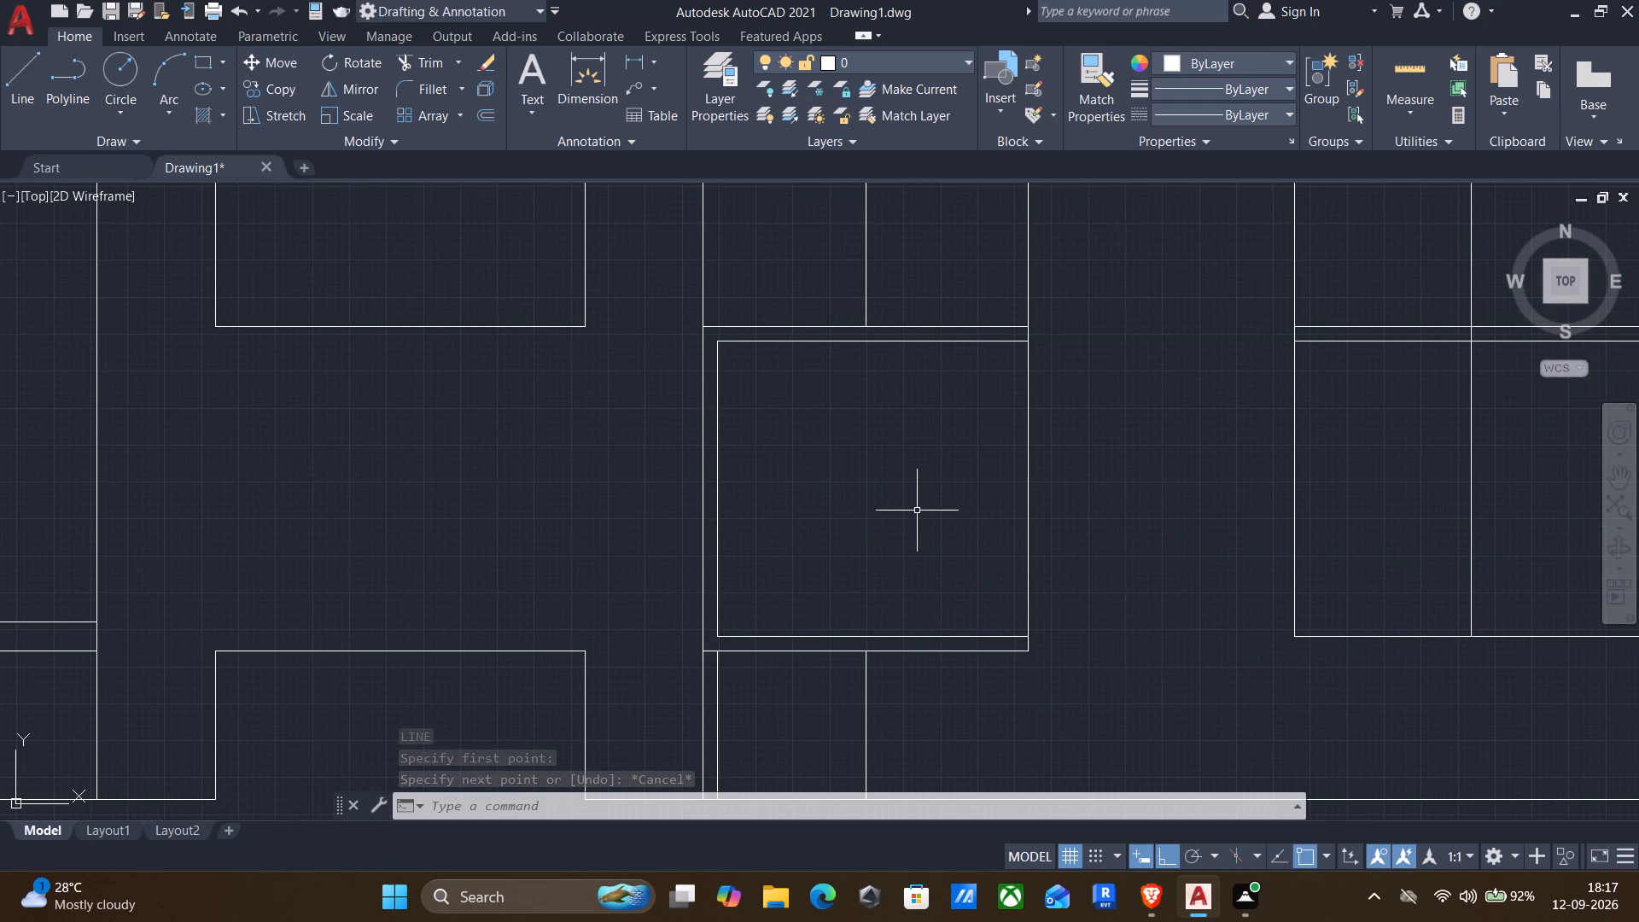
scroll(918, 509, down, 1)
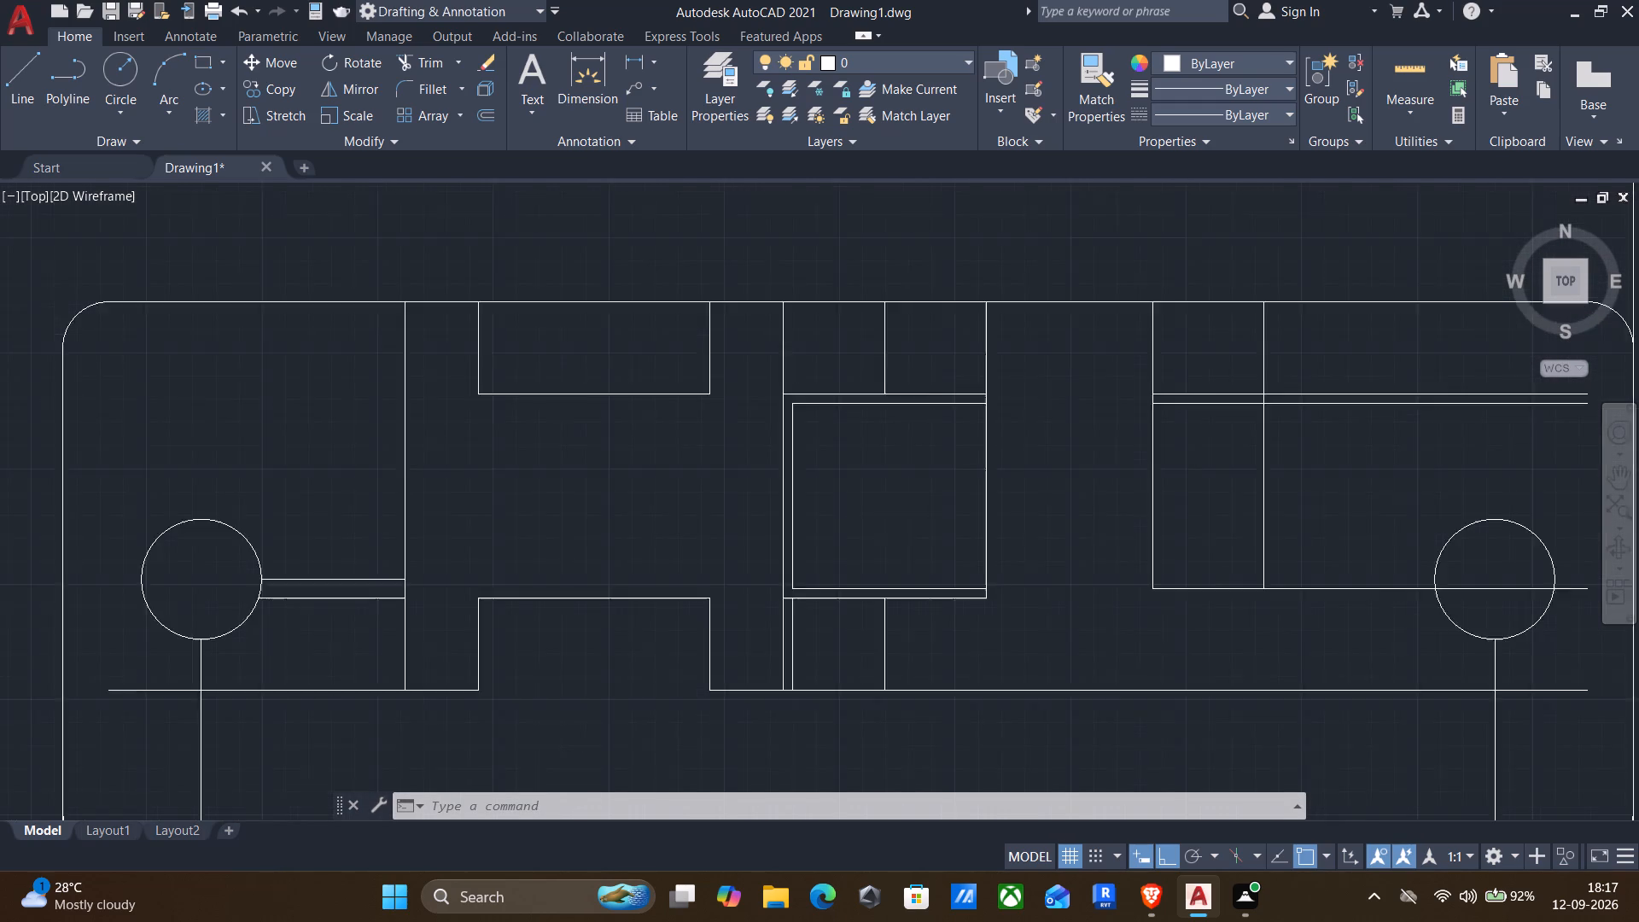
scroll(918, 509, down, 1)
middle_drag(948, 535, 971, 522)
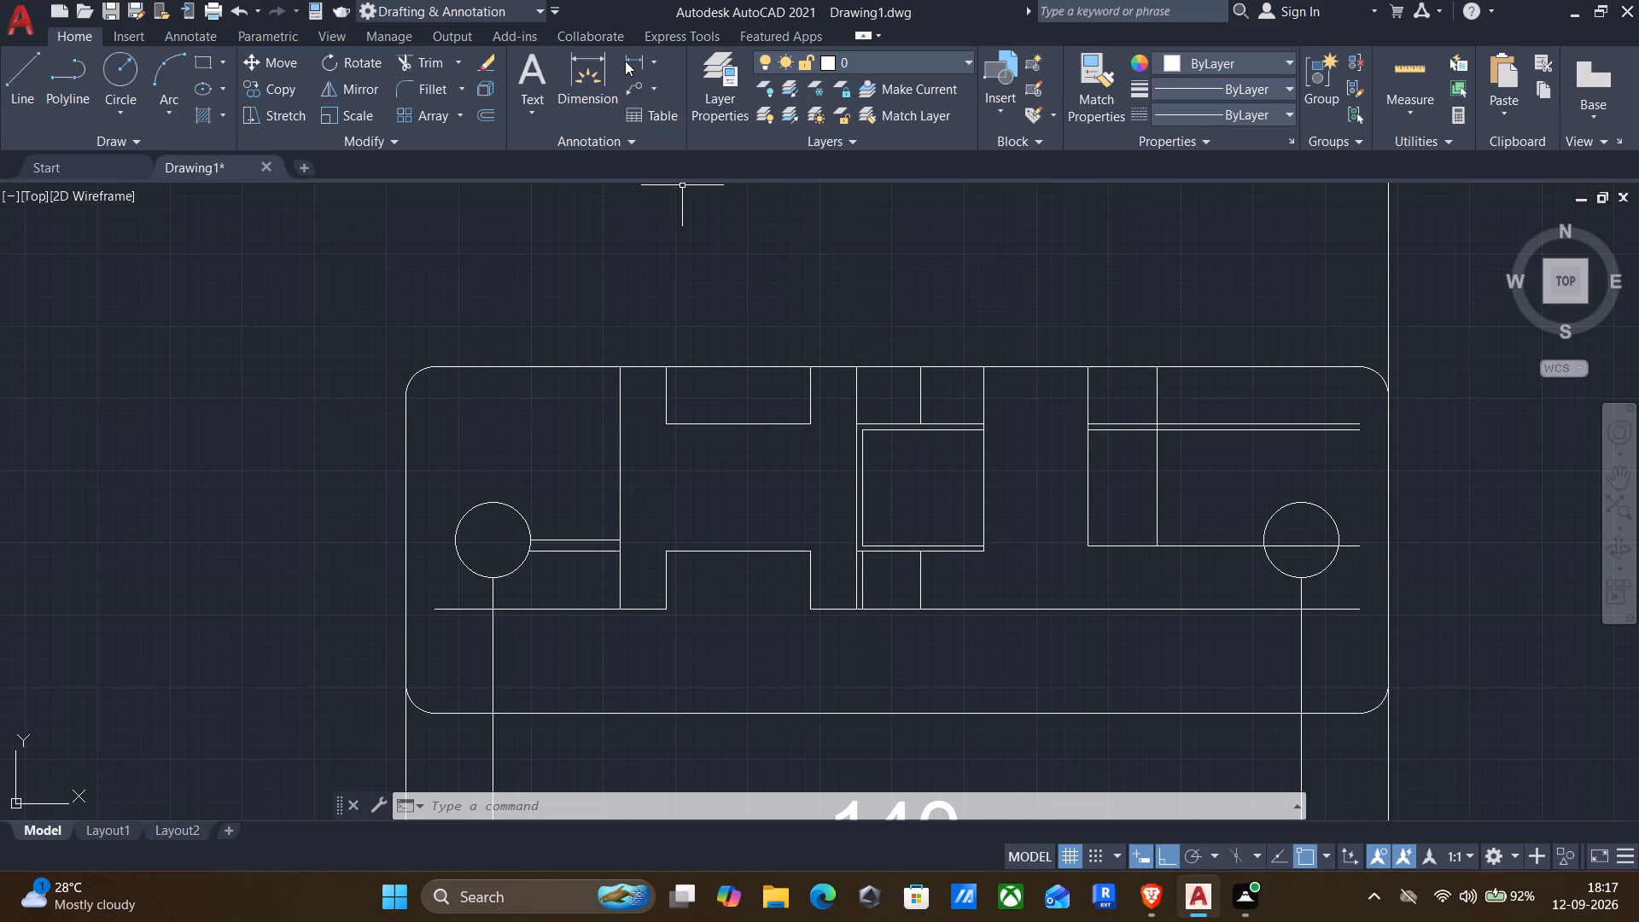
click(631, 57)
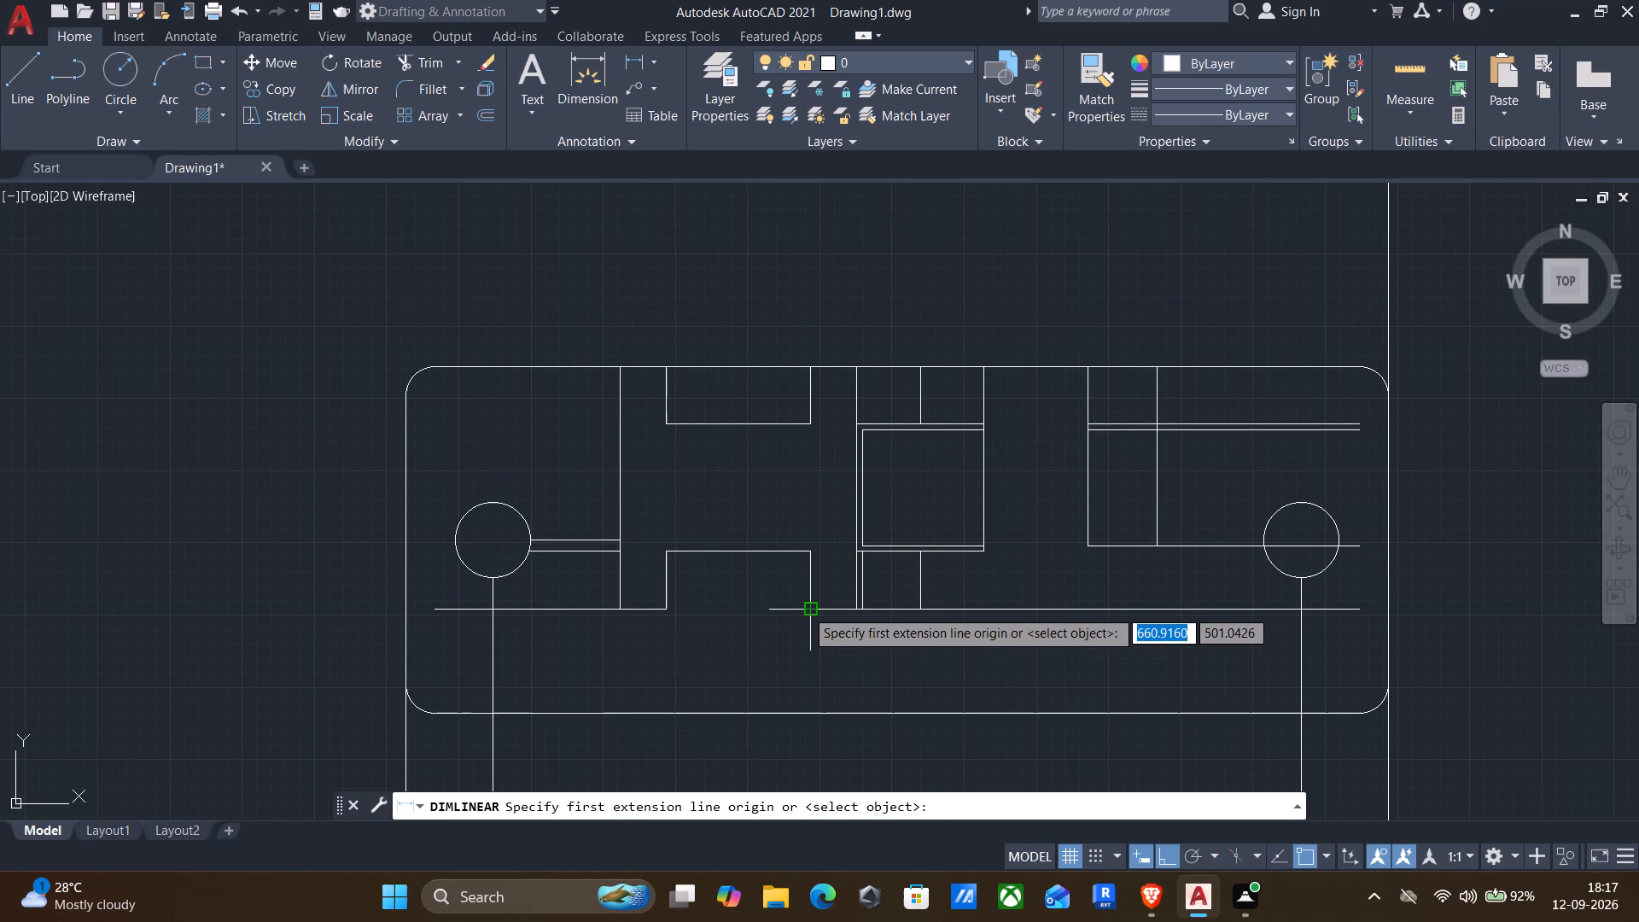
click(808, 557)
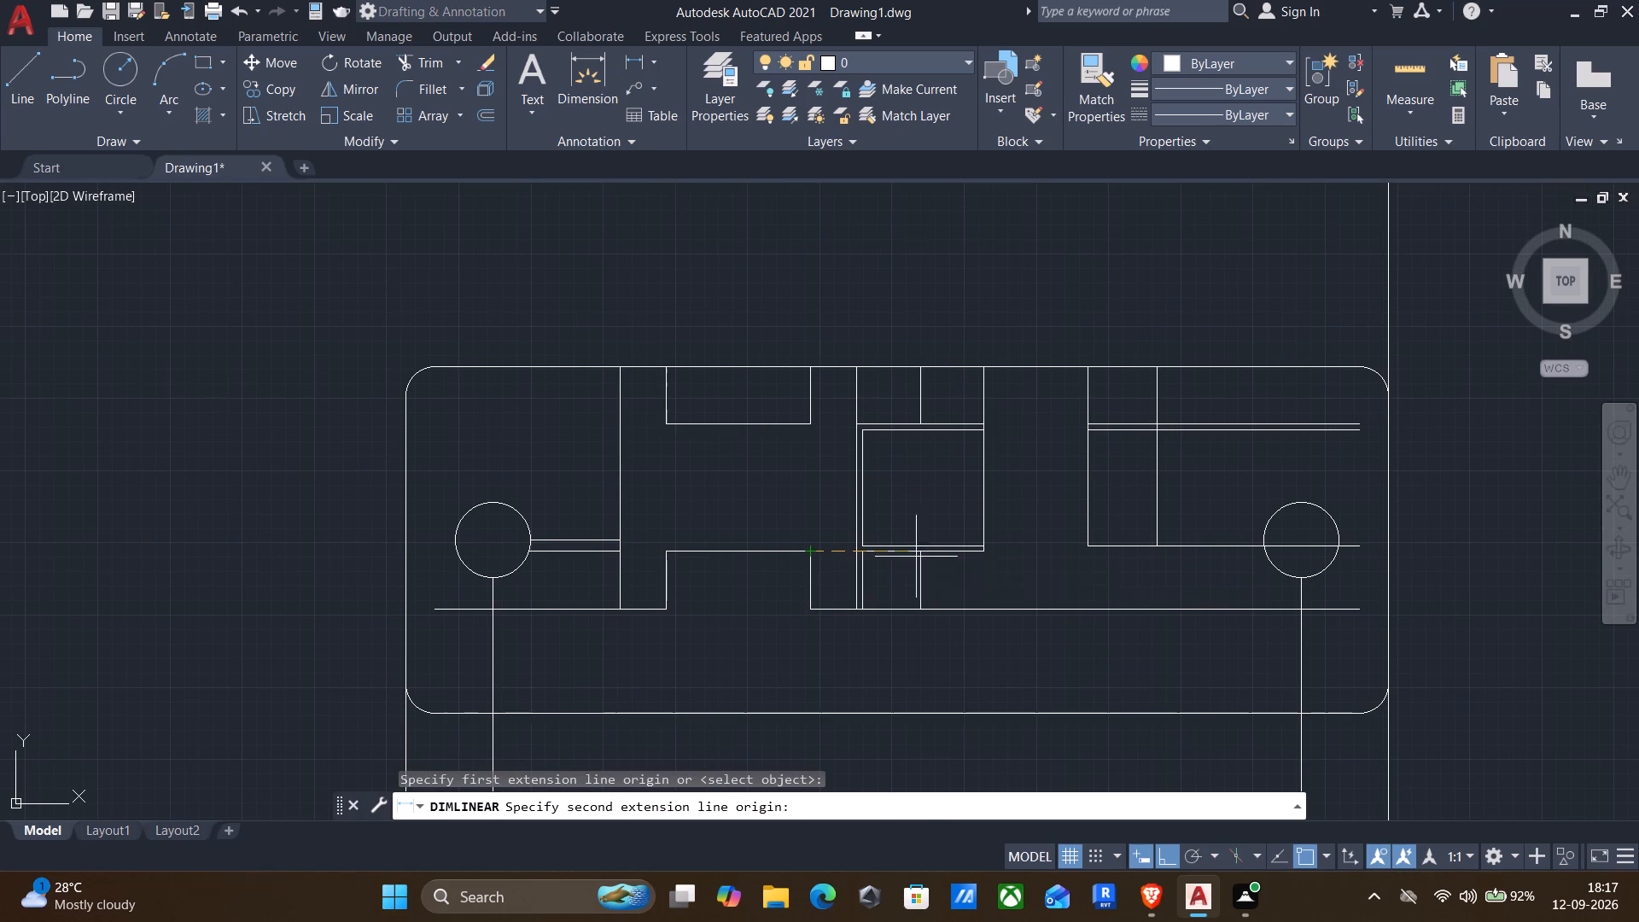
scroll(952, 557, up, 2)
click(1024, 545)
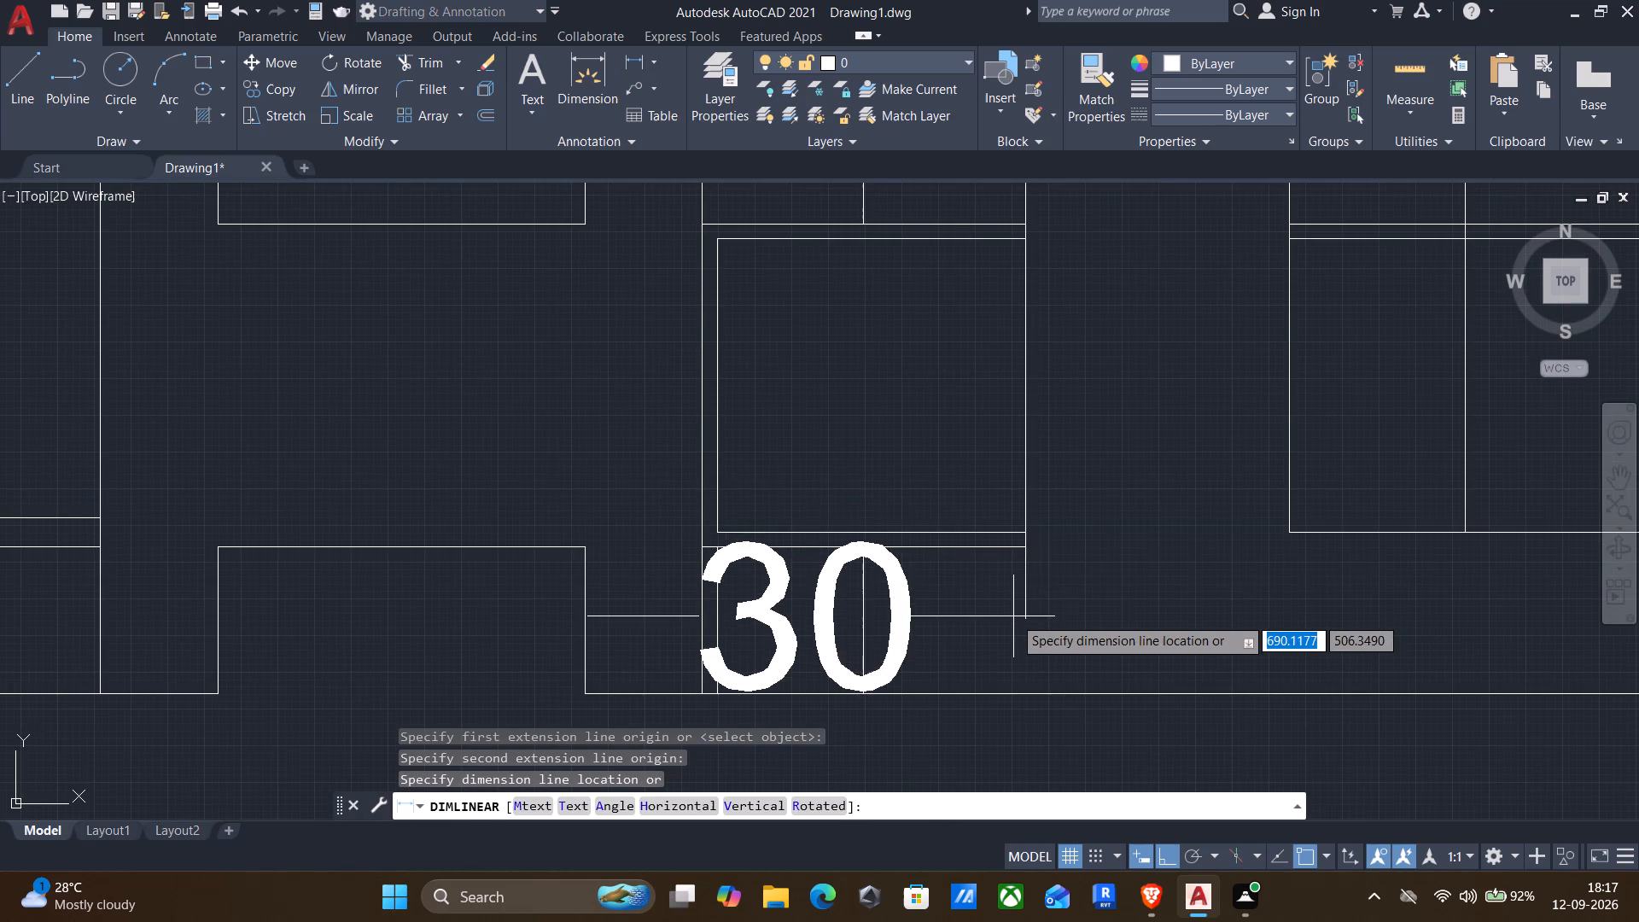
scroll(1013, 617, down, 1)
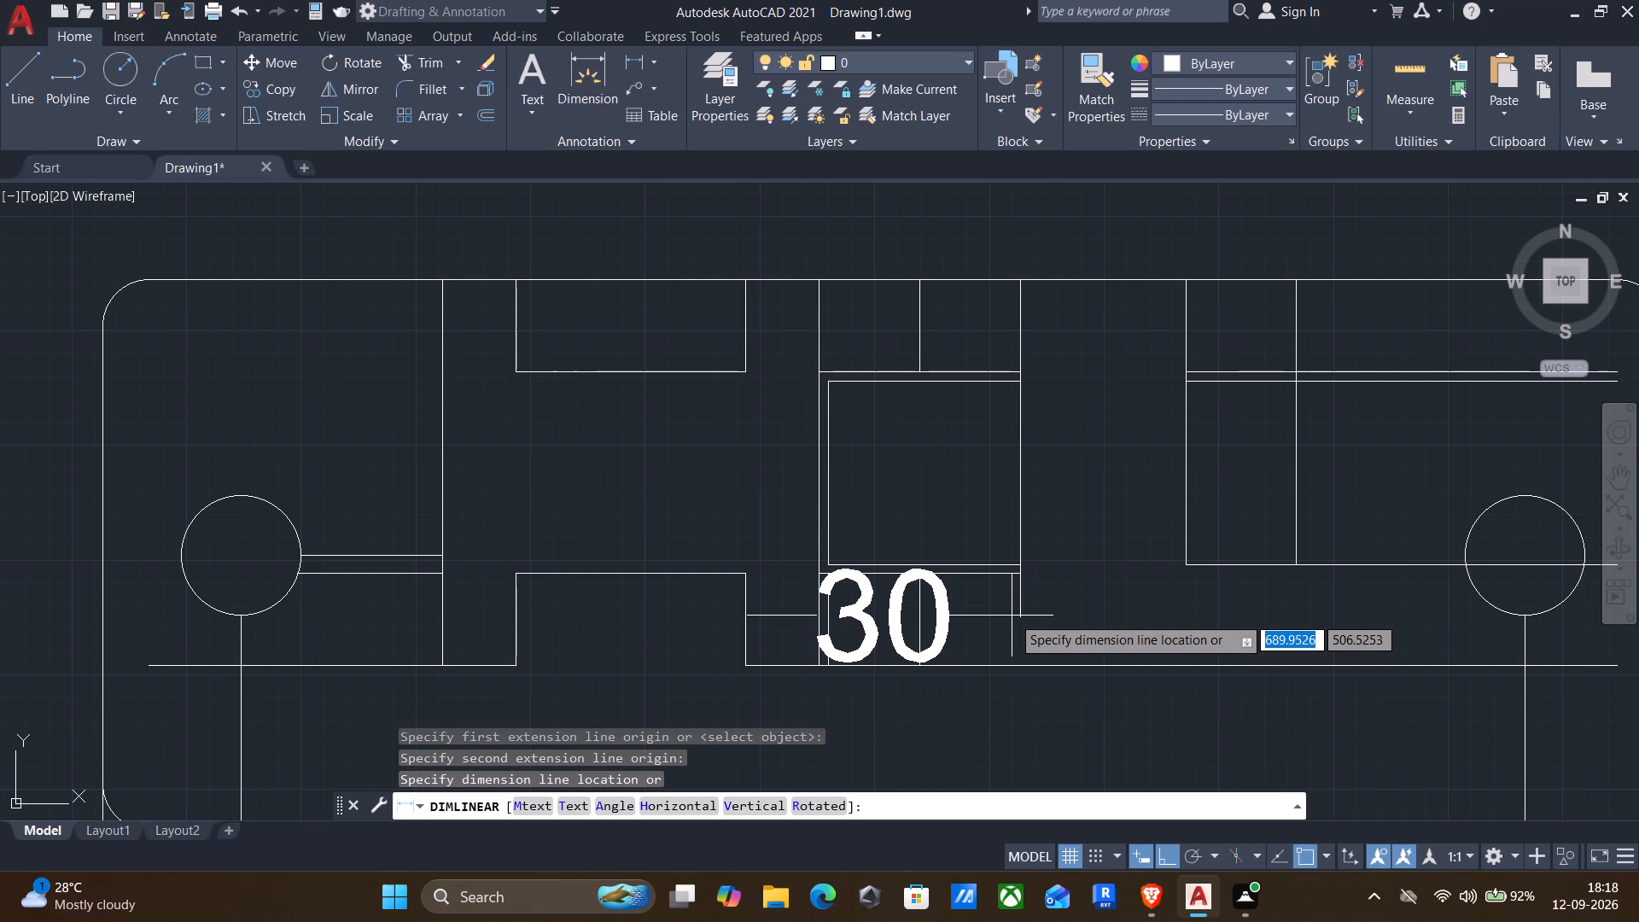
key(Escape)
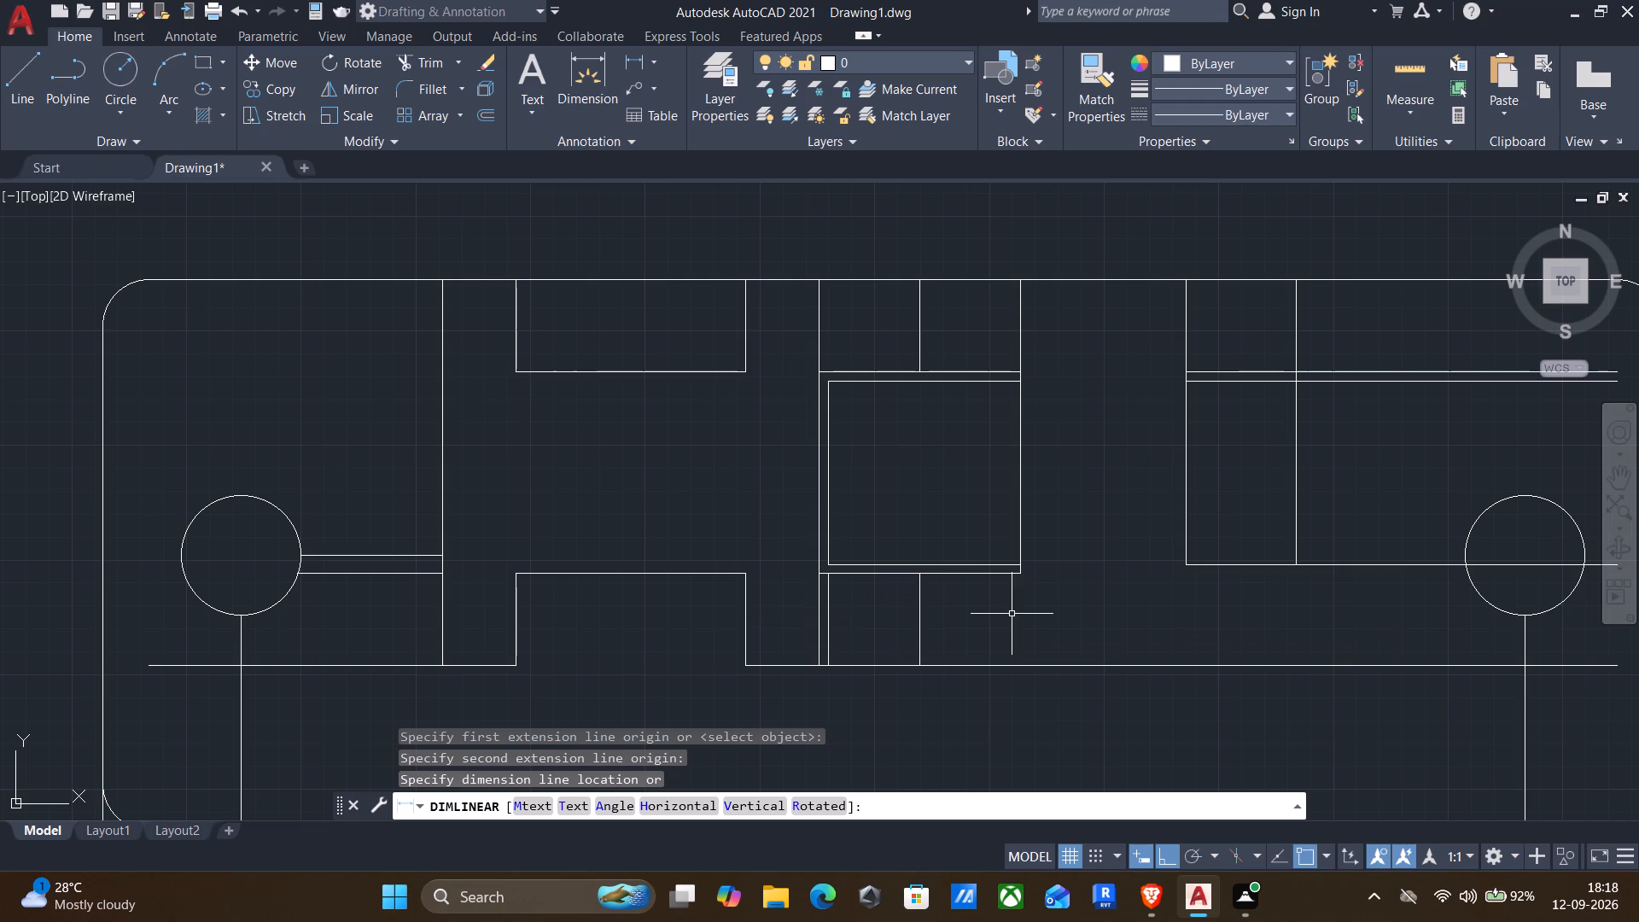
Measure the inner box's width and height with quick measurement.
click(1400, 62)
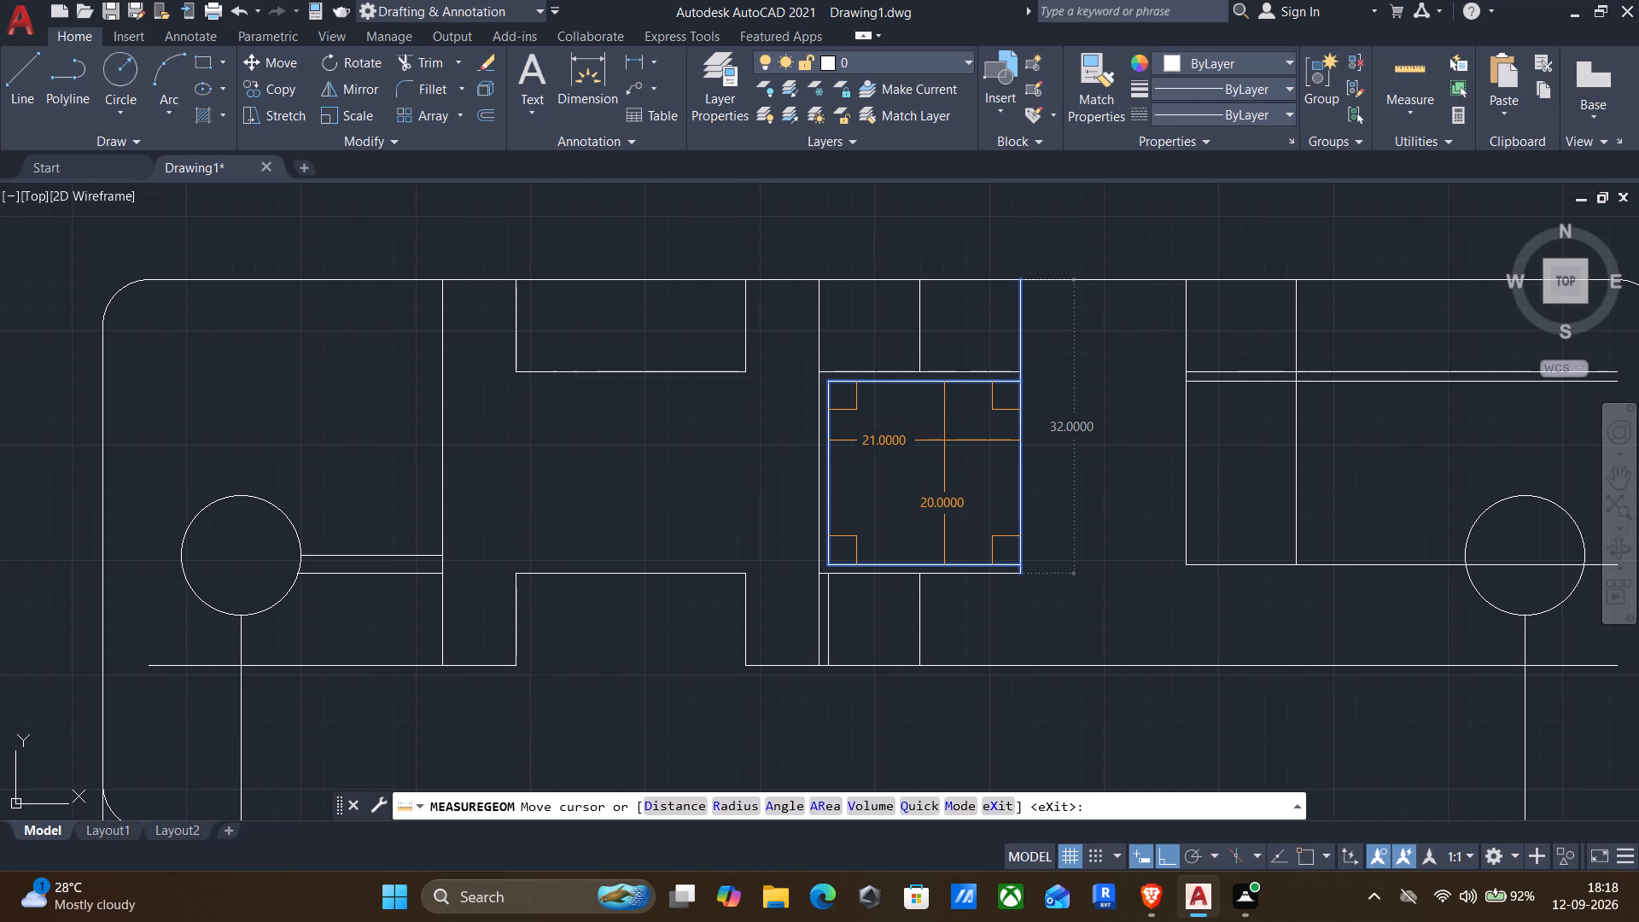
key(Escape)
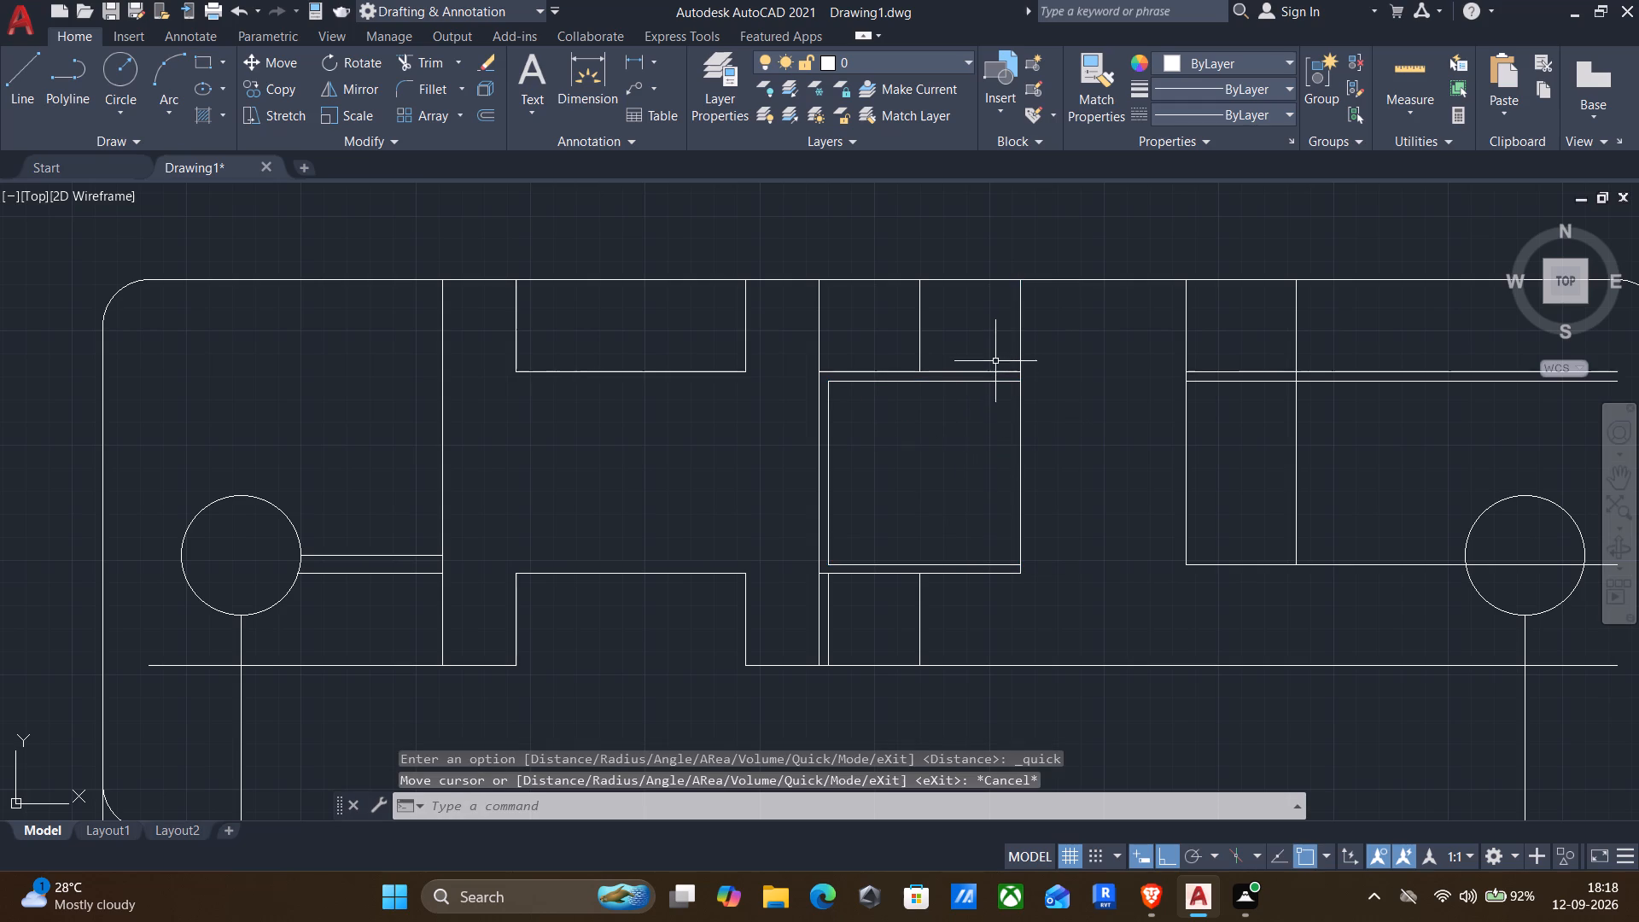
Mirror the inner box's outline and the outer box's top and bottom lines about the right-hand vertical line, keeping the originals.
click(796, 349)
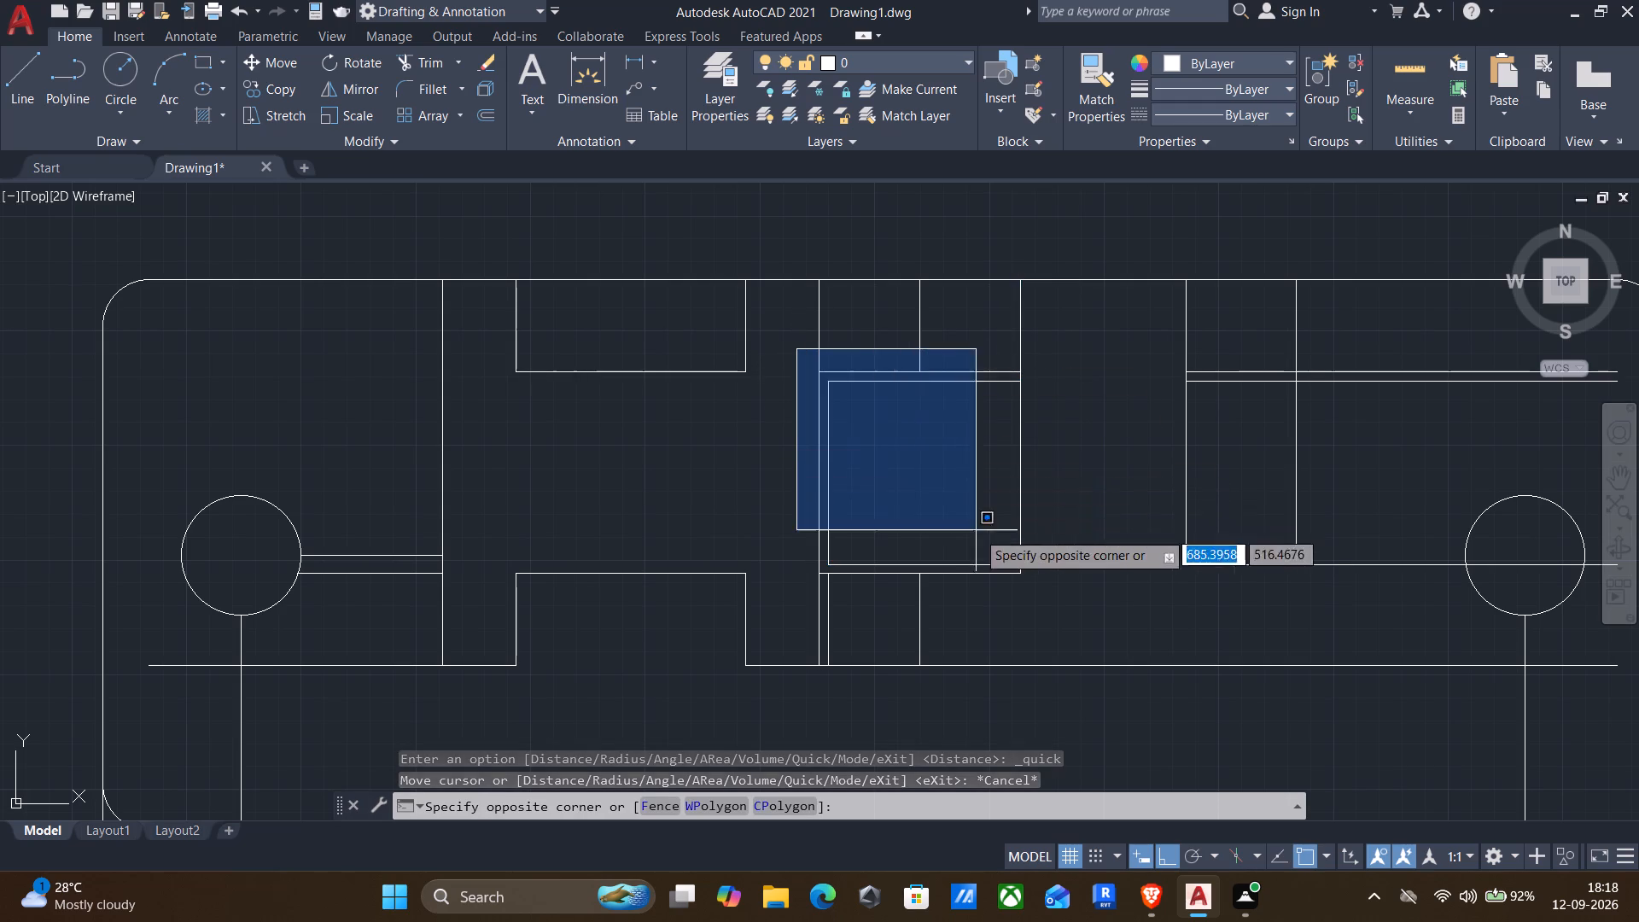
click(1039, 591)
text(MI)
key(Return)
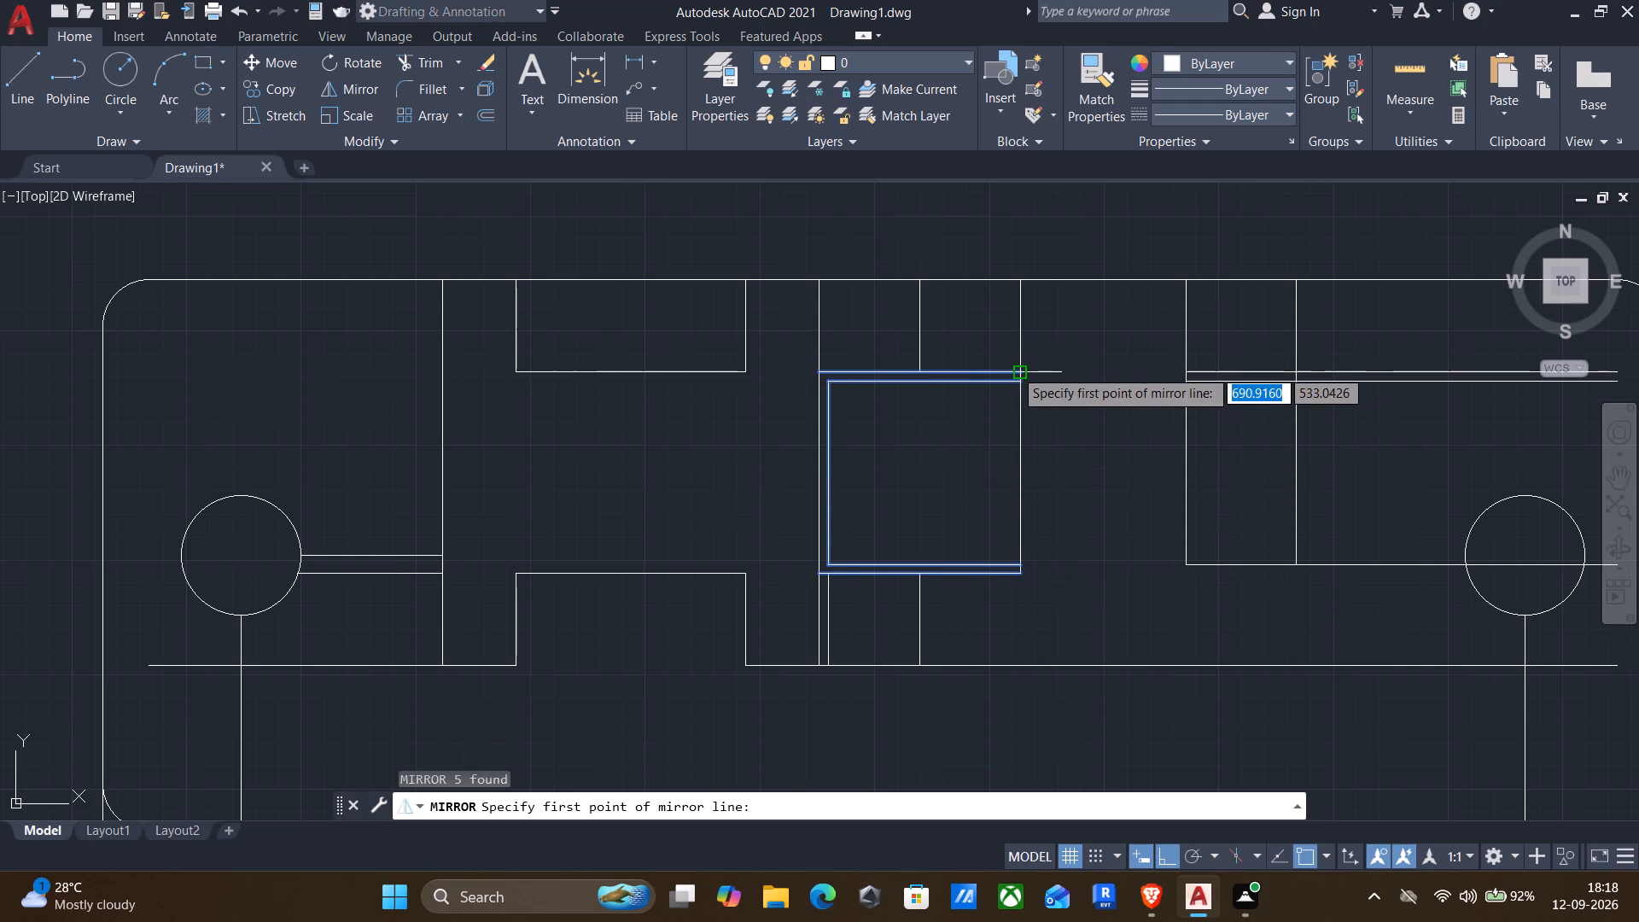
click(1014, 369)
click(1023, 576)
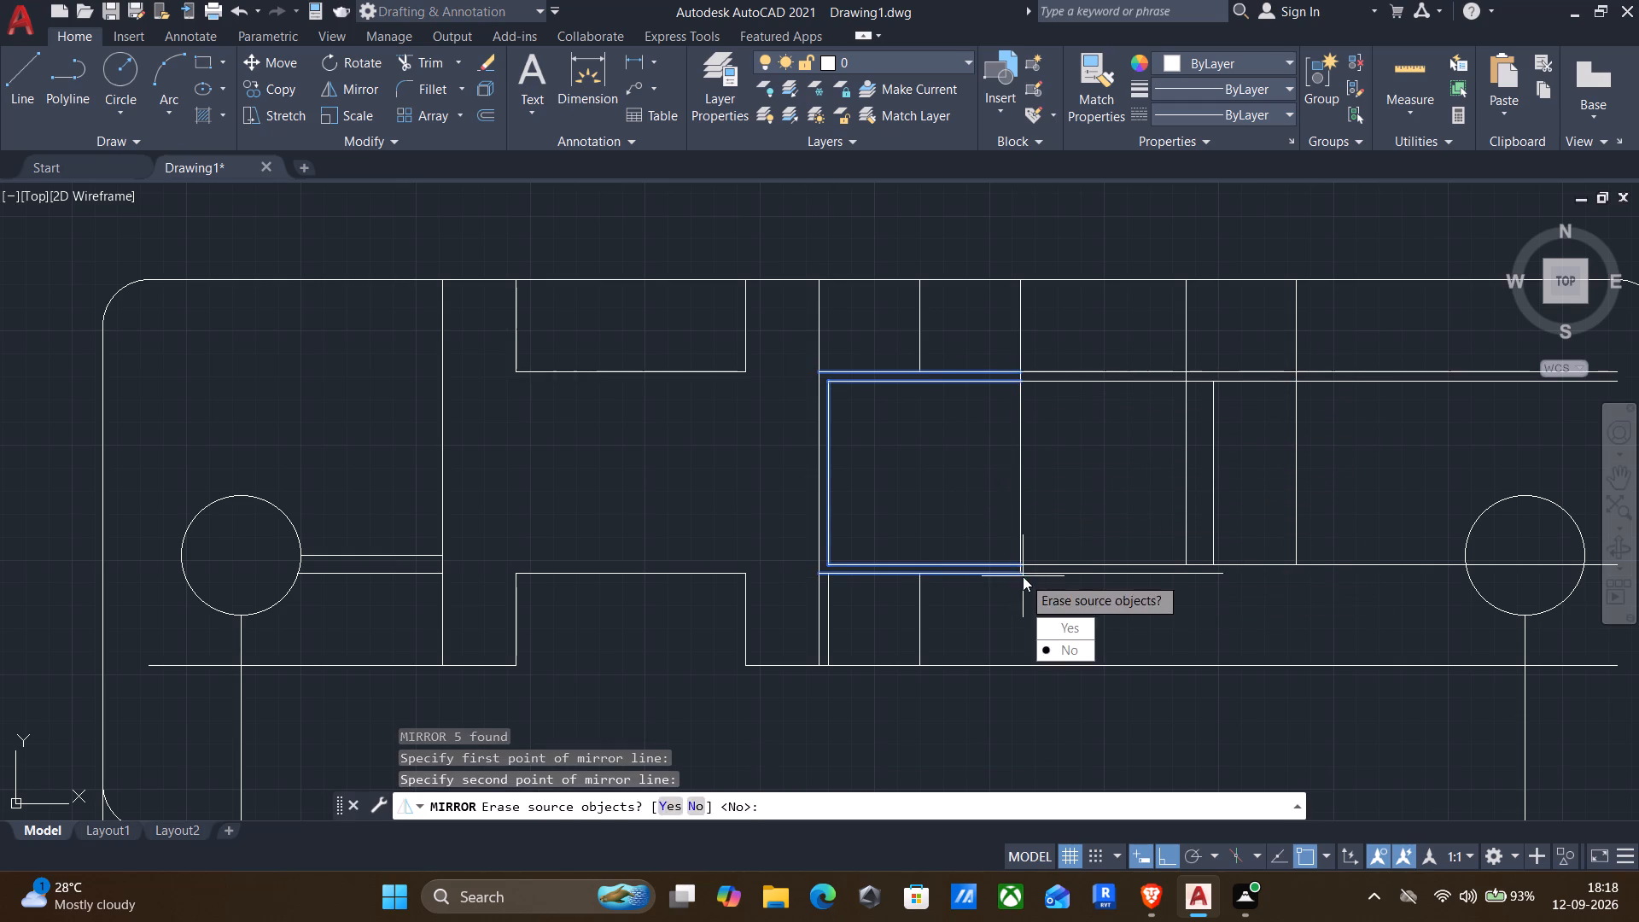
key(Return)
Delete the short vertical line between the top of the box and the plate's top edge.
drag(1041, 452, 1015, 448)
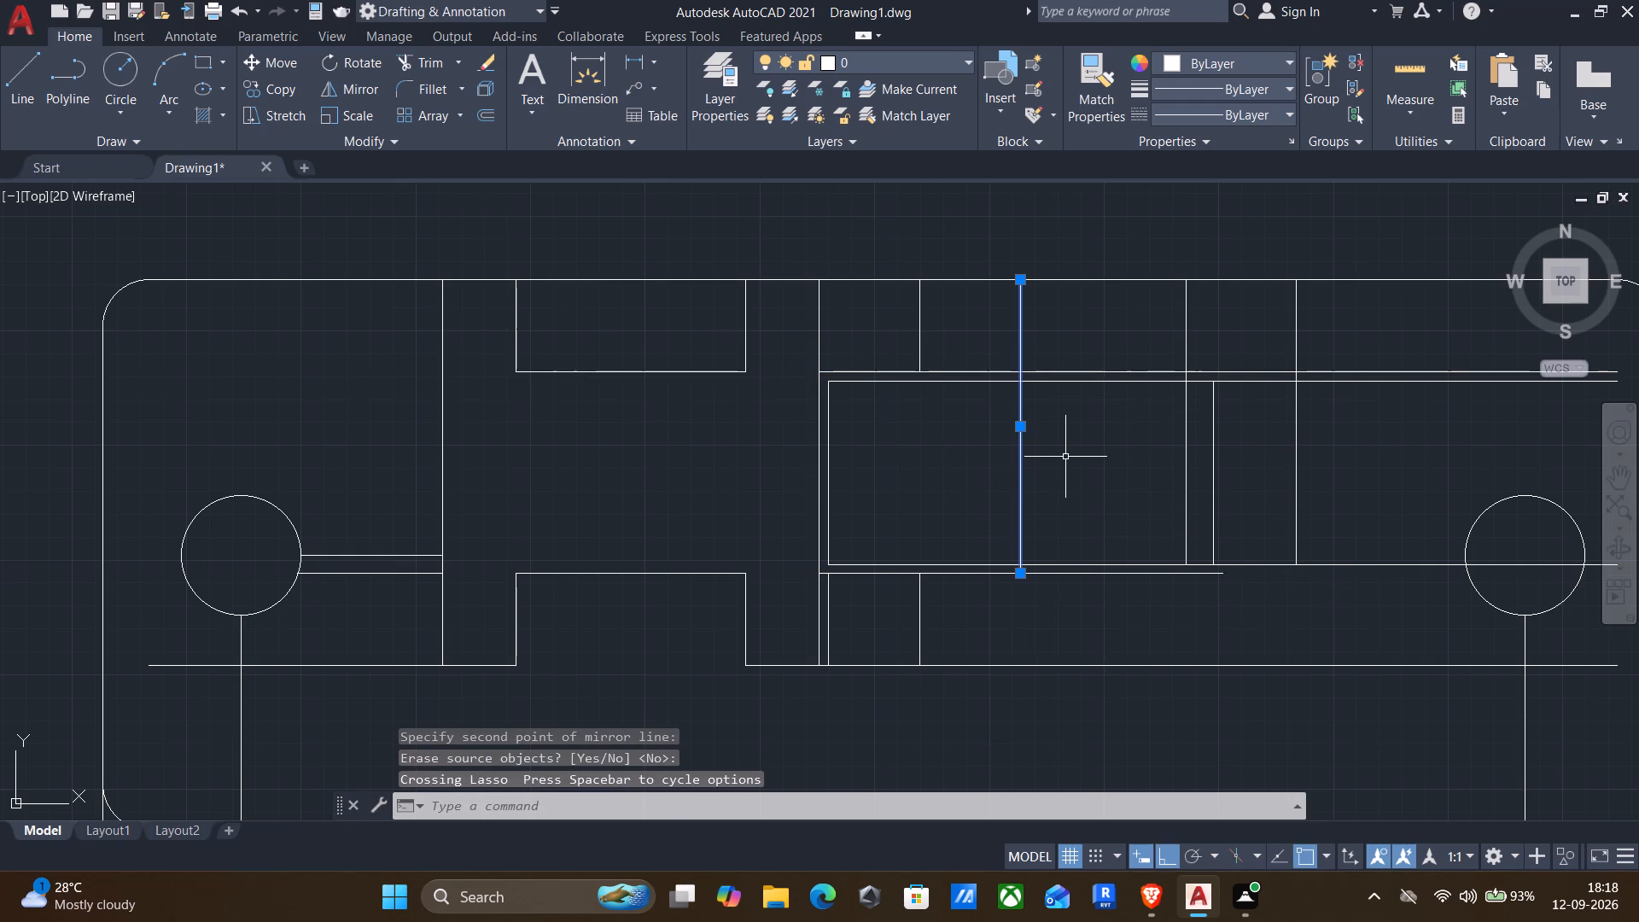
key(Escape)
click(951, 334)
click(878, 320)
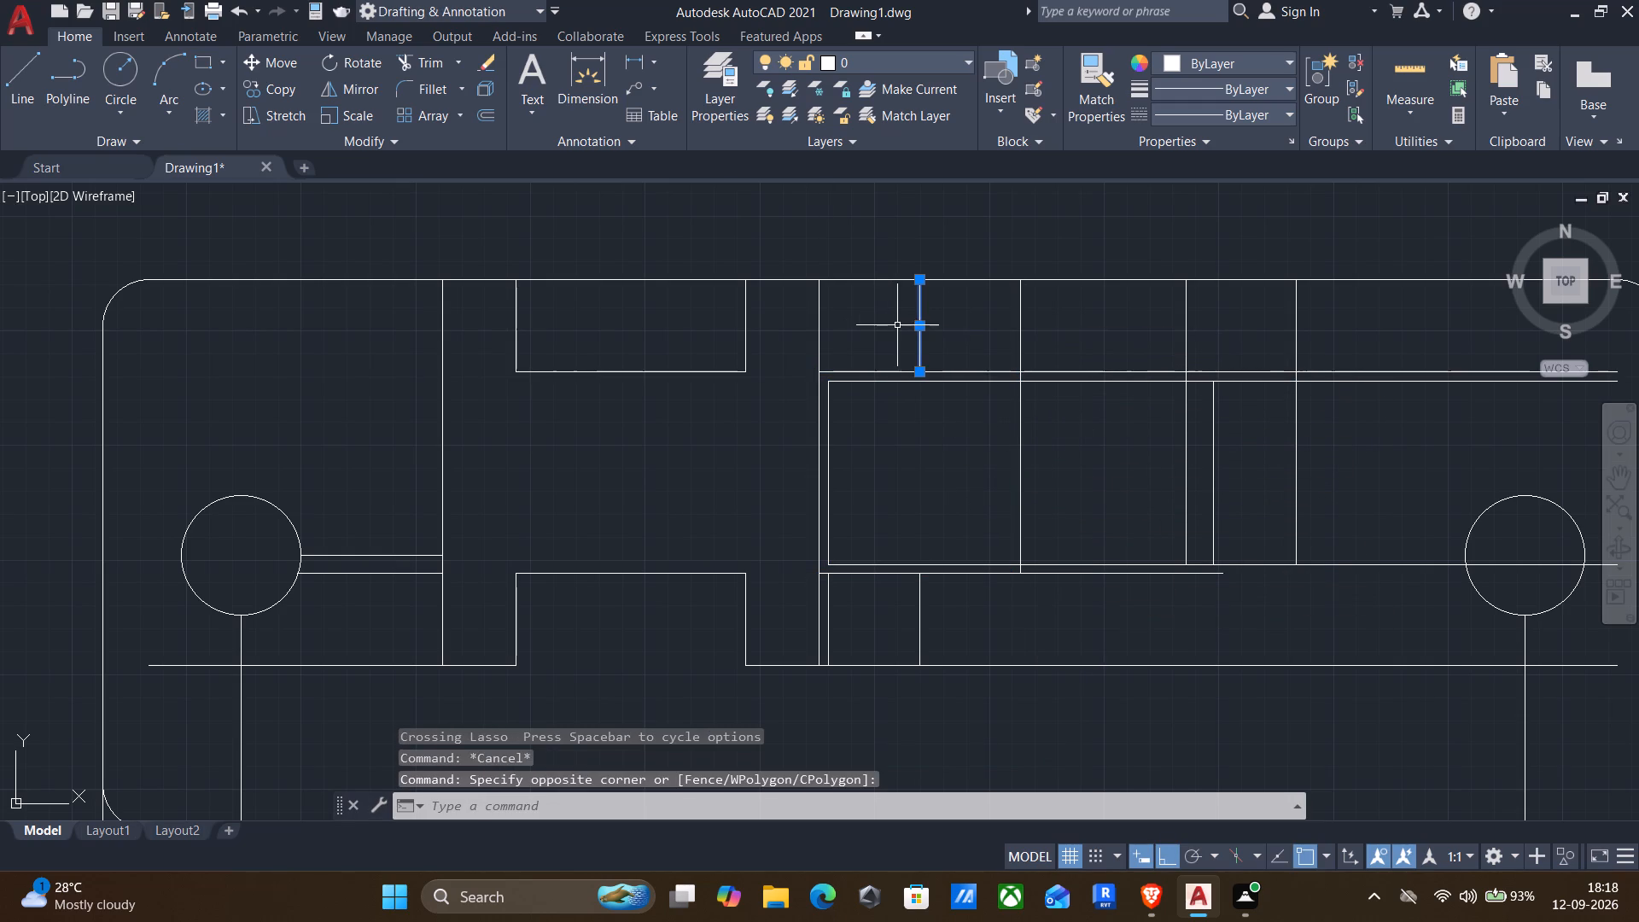
key(Delete)
Trim away the central vertical line's segments inside and just below the widened box, plus the two short verticals beneath it at mid-box and inner-left.
text(TR)
key(Return)
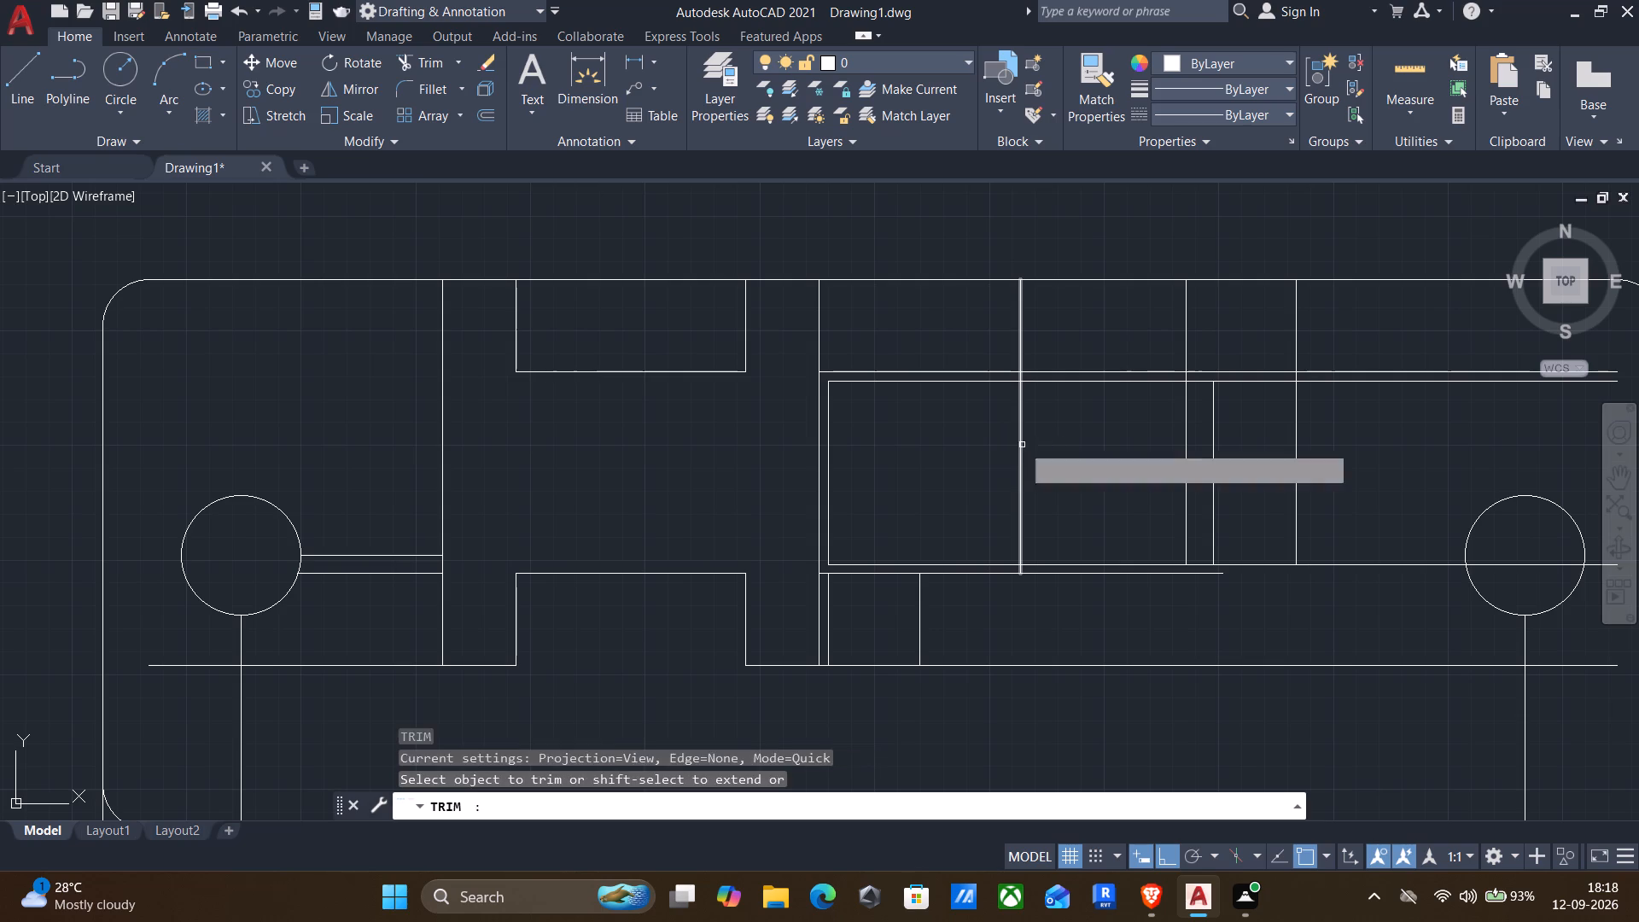
drag(1041, 444, 976, 484)
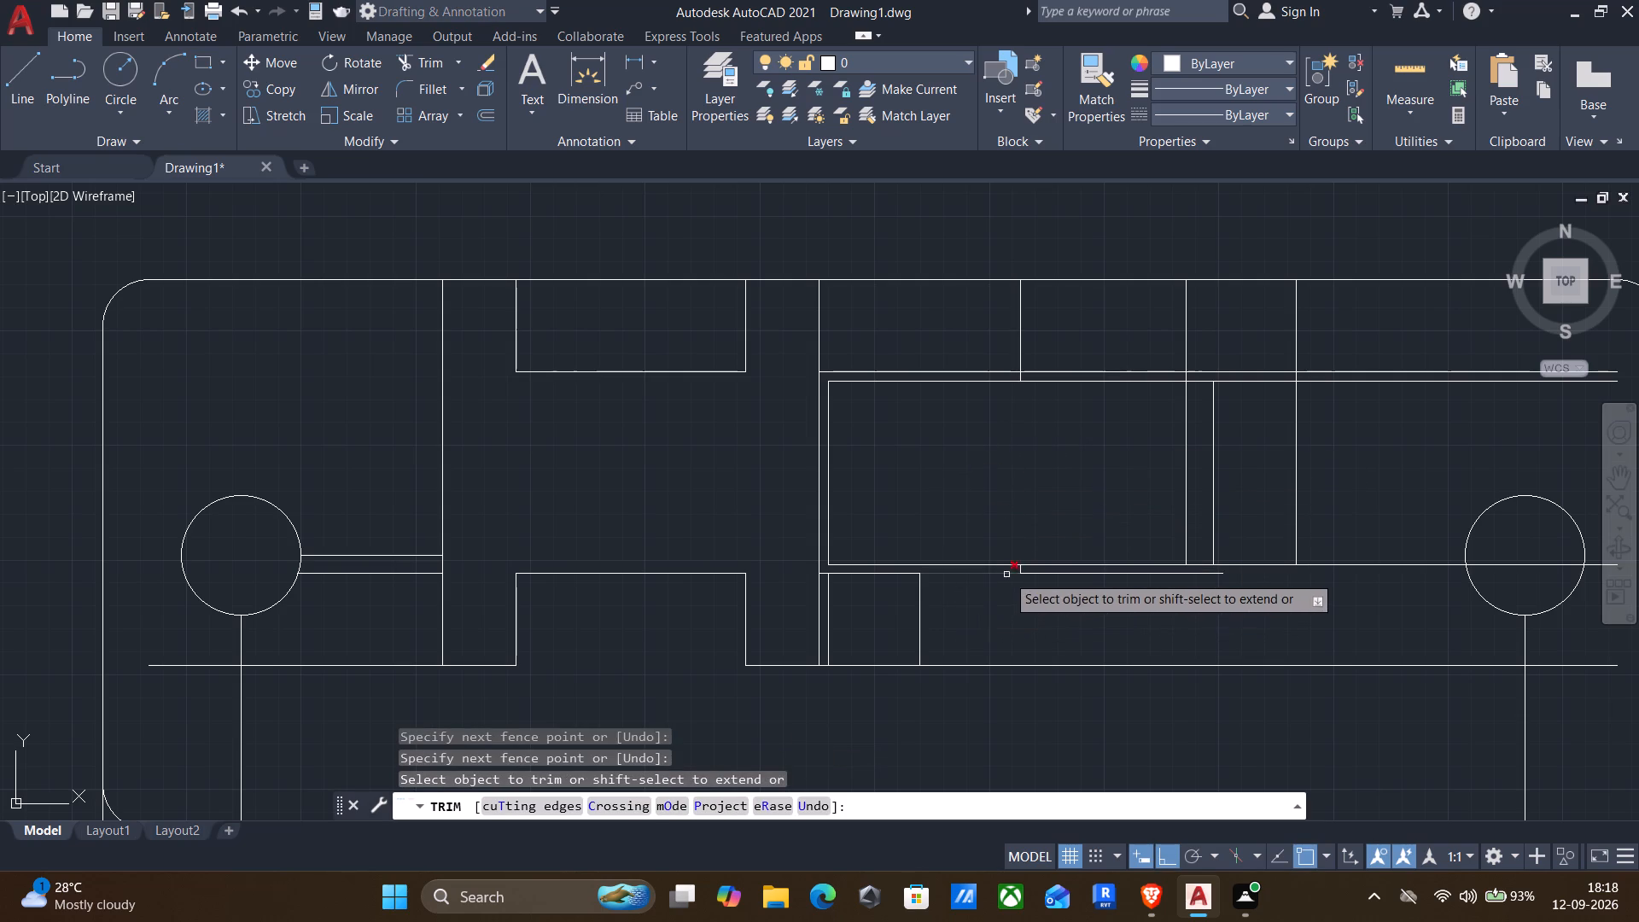
scroll(1013, 570, up, 2)
drag(1014, 568, 1039, 565)
scroll(1029, 569, down, 2)
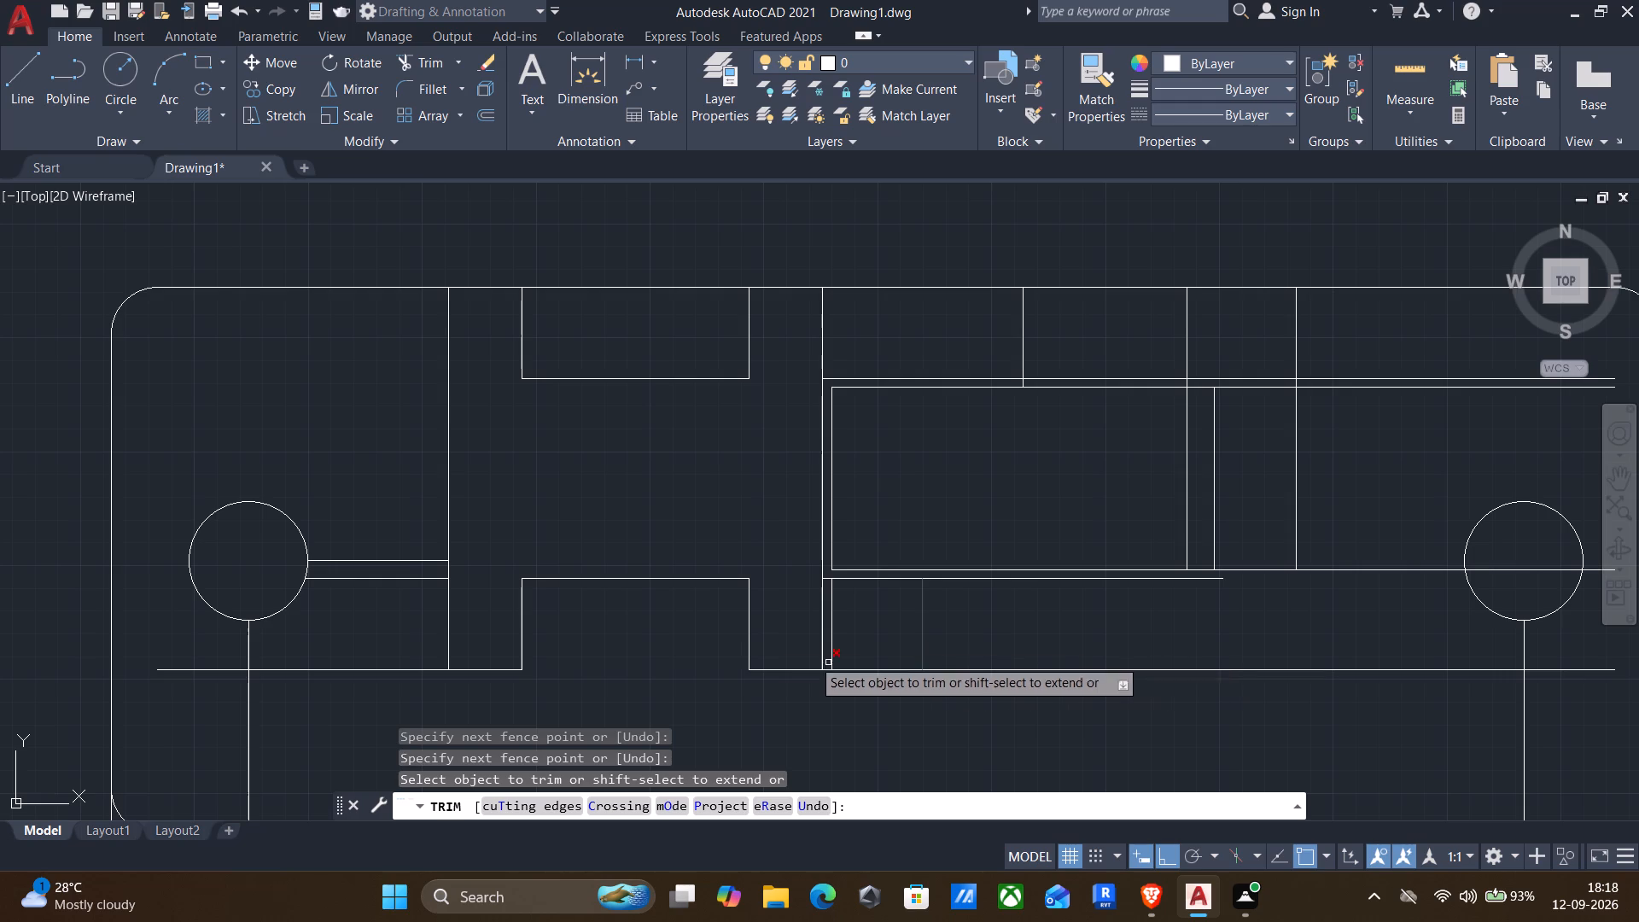
scroll(727, 629, up, 2)
drag(985, 634, 977, 634)
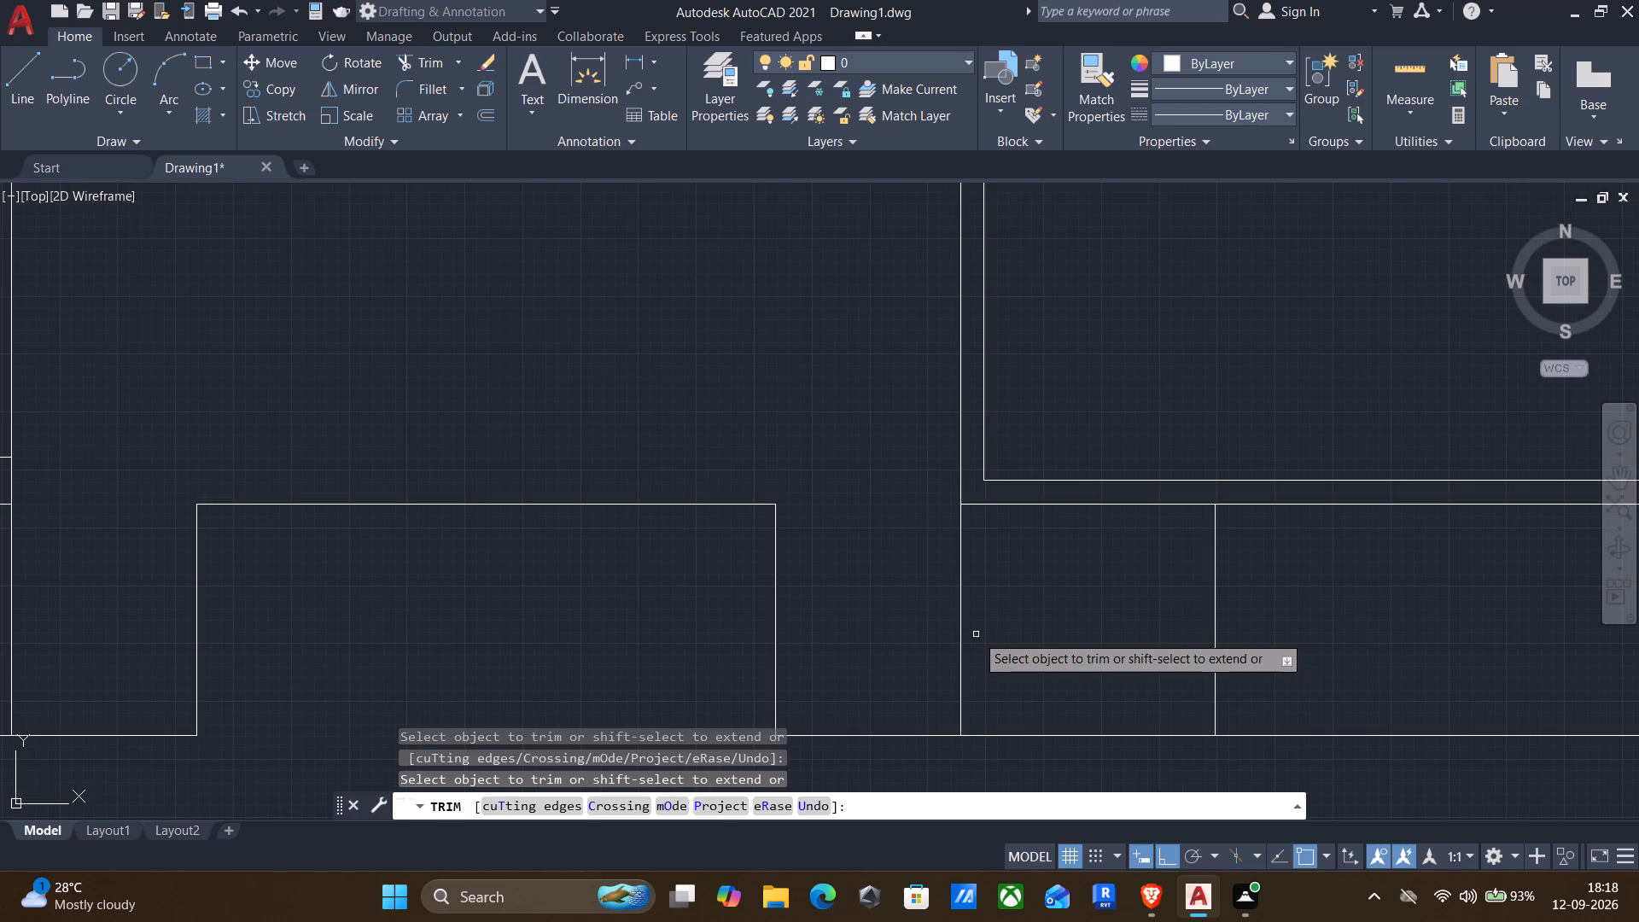
scroll(1042, 621, down, 2)
drag(1060, 619, 1135, 616)
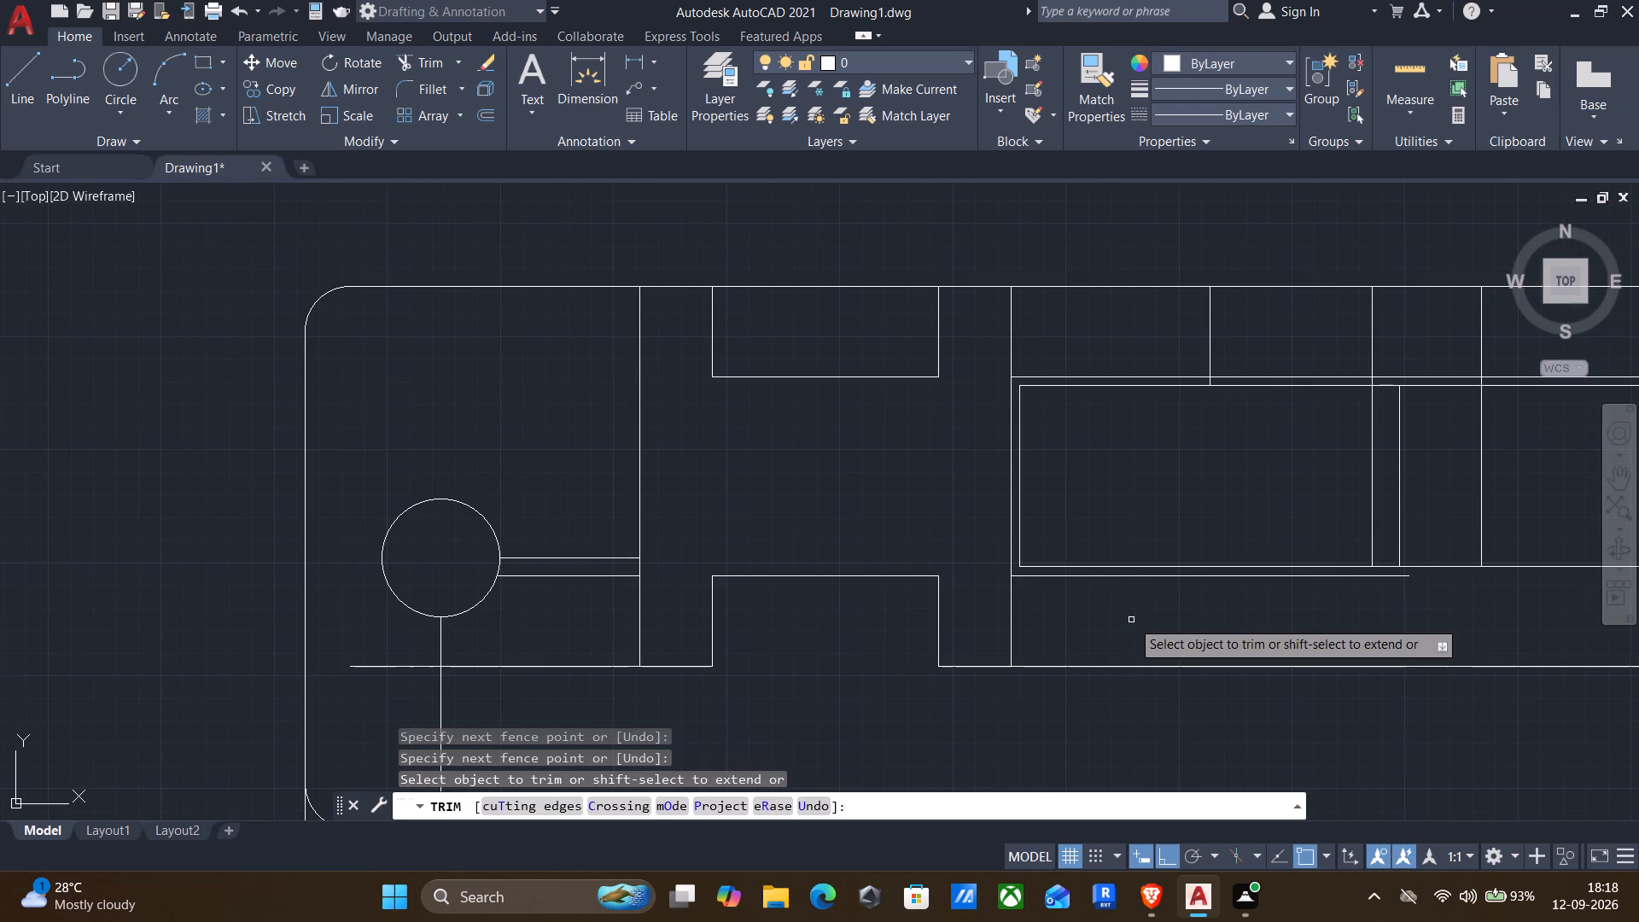
key(Escape)
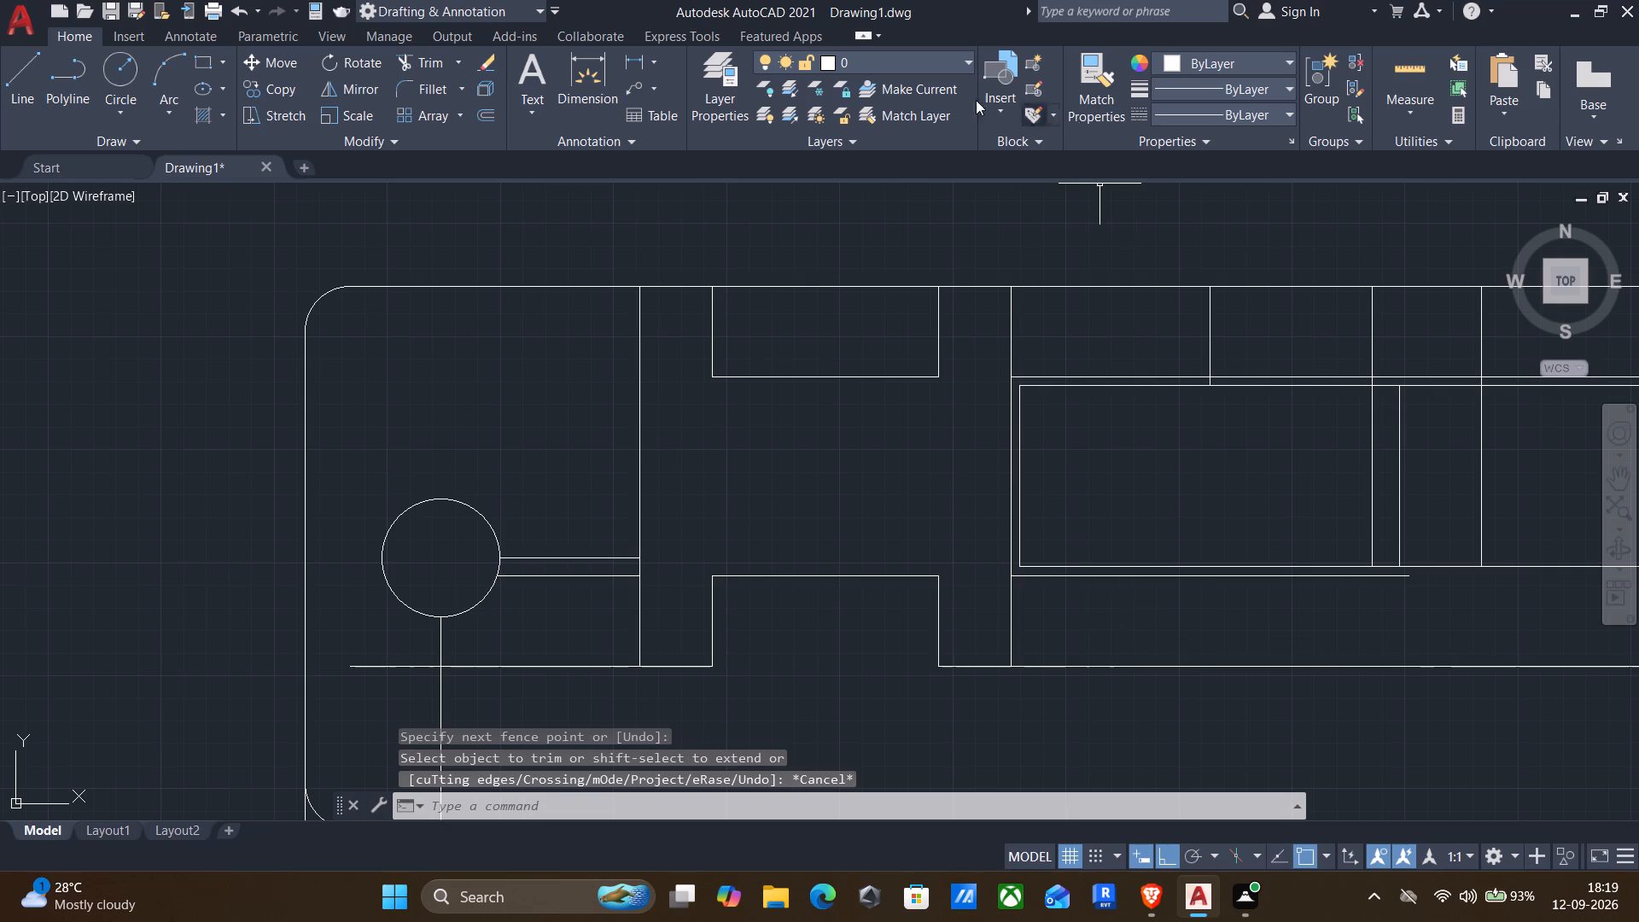
Add a 40 horizontal linear dimension running right from the lower notch's upper-right corner, placed between the long lower line and the plate's bottom edge.
drag(628, 61, 629, 69)
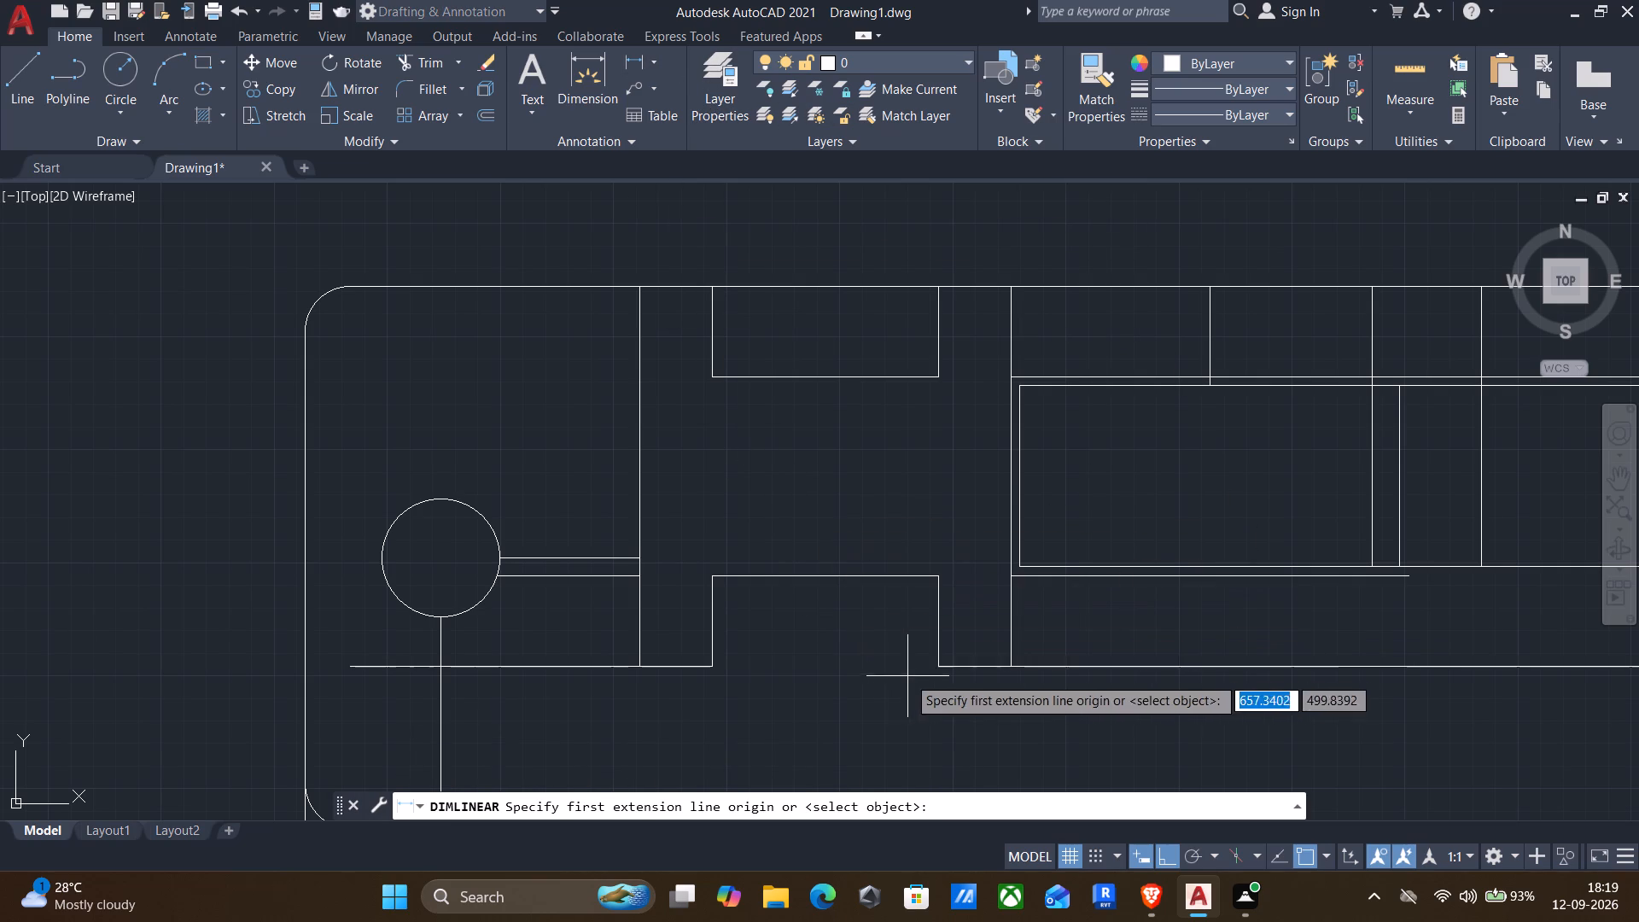
click(936, 578)
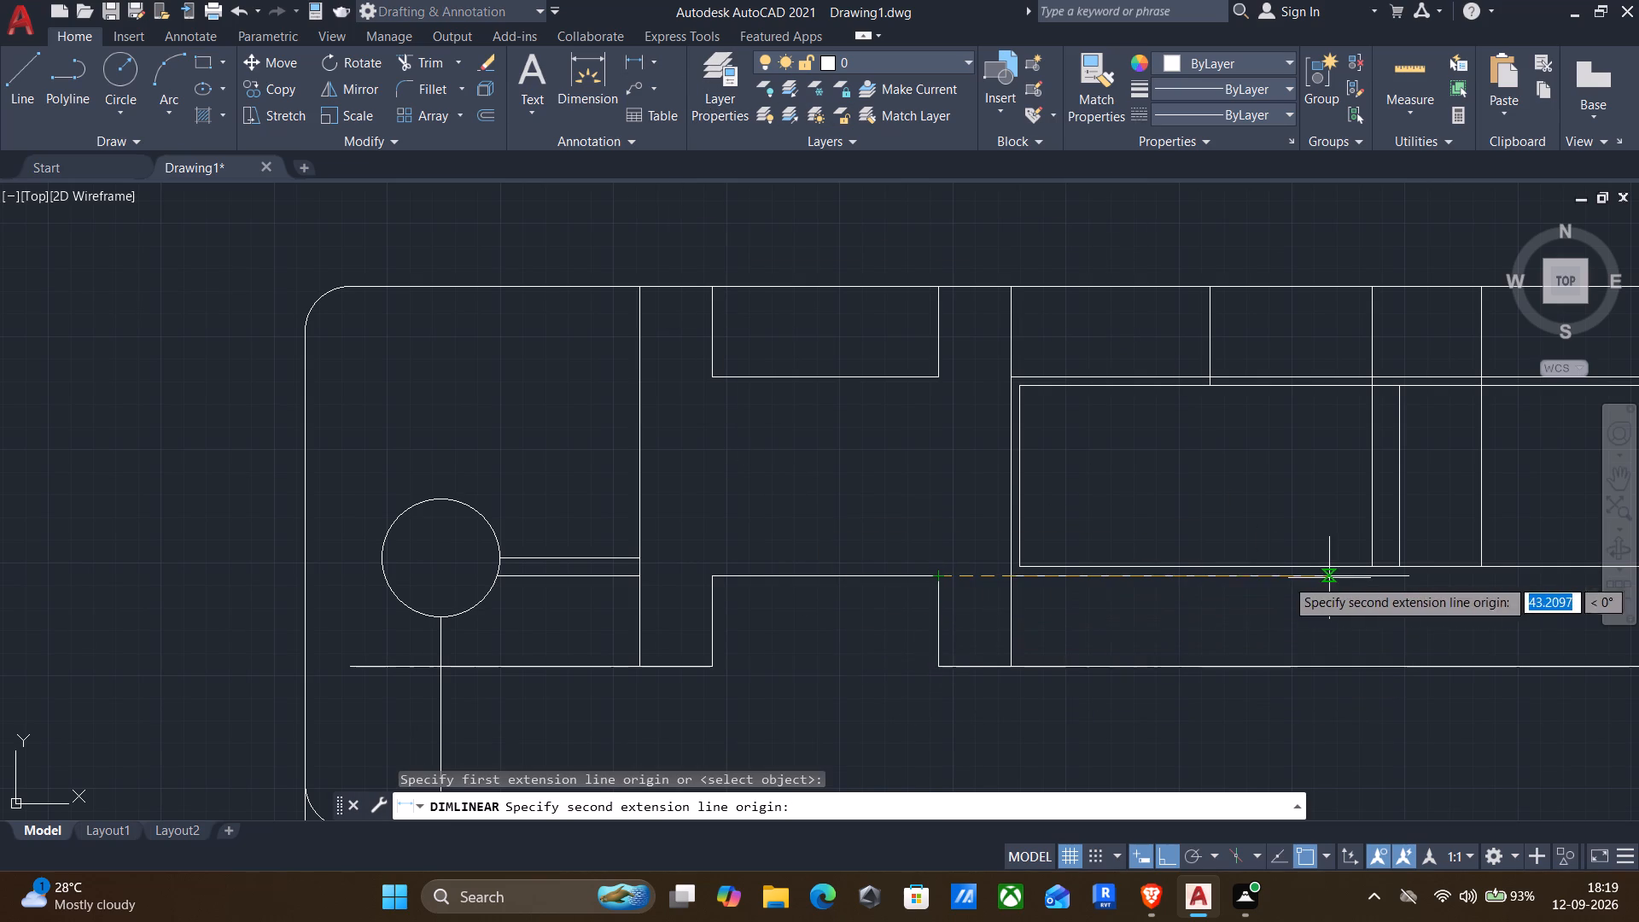
middle_drag(1328, 581, 1102, 657)
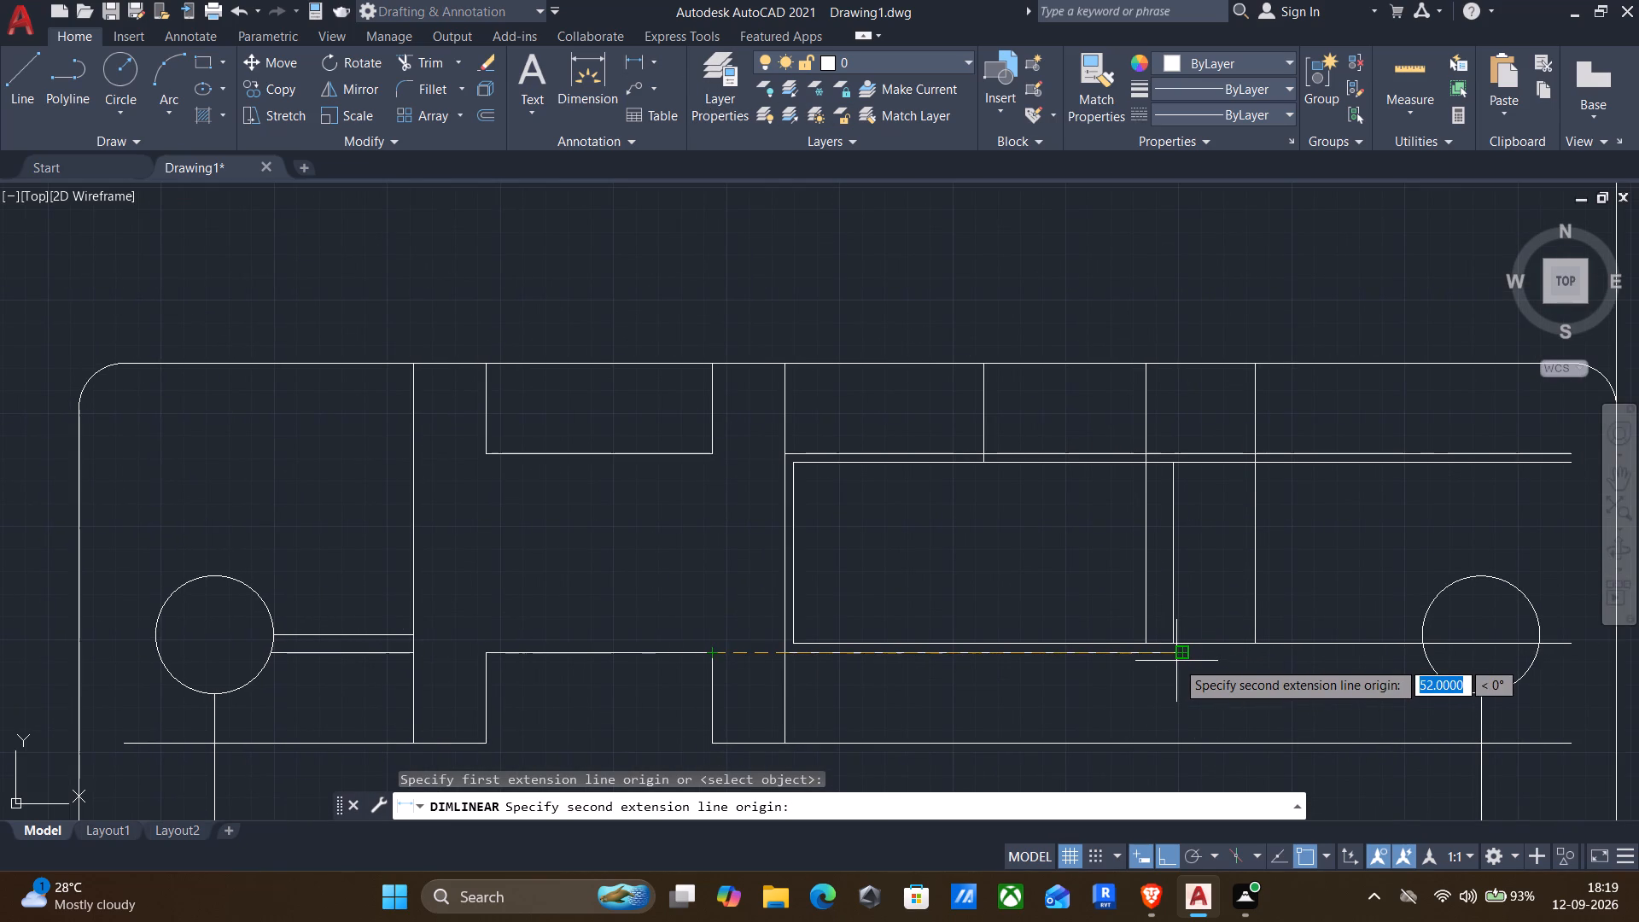
text(40)
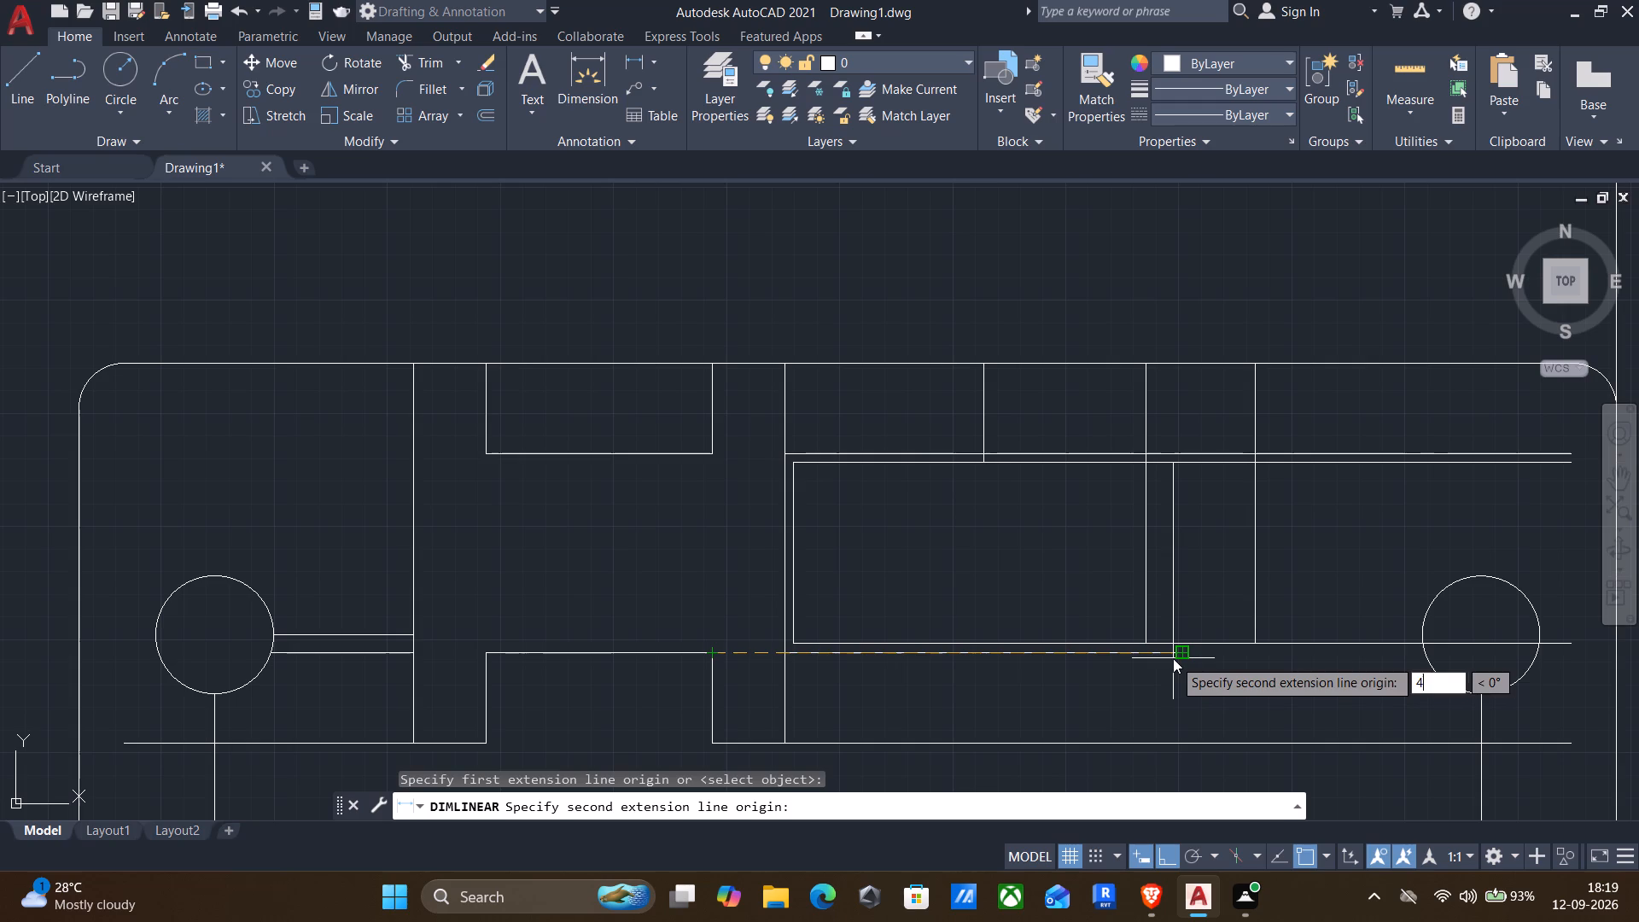
key(Return)
middle_drag(1151, 712, 1242, 423)
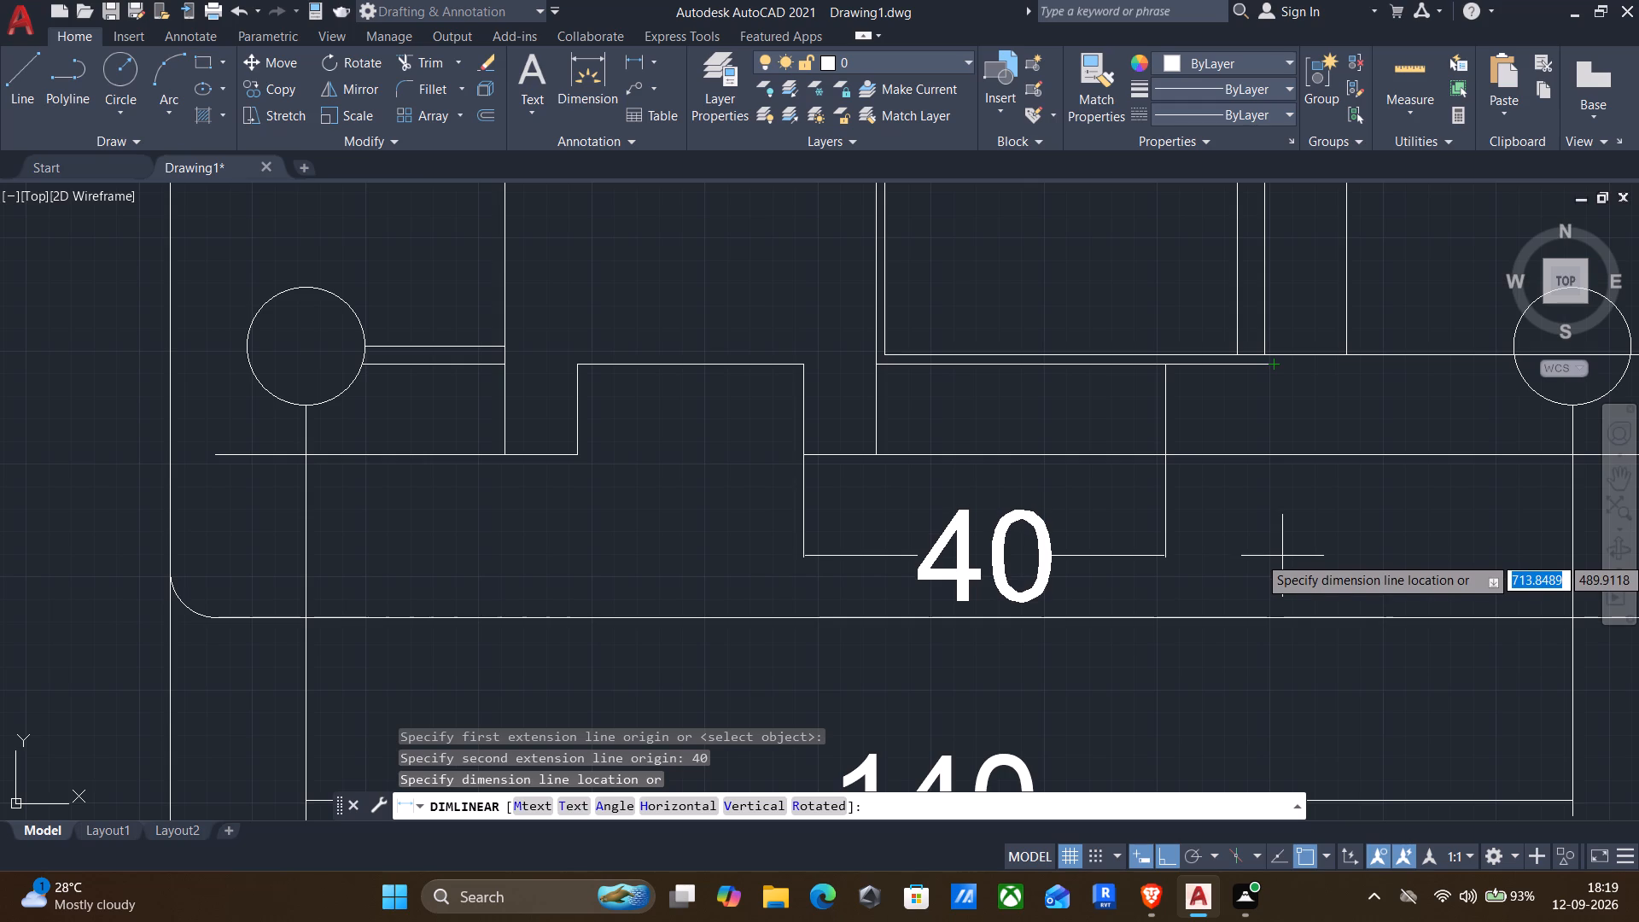
middle_drag(1281, 557, 1236, 614)
scroll(1235, 614, down, 2)
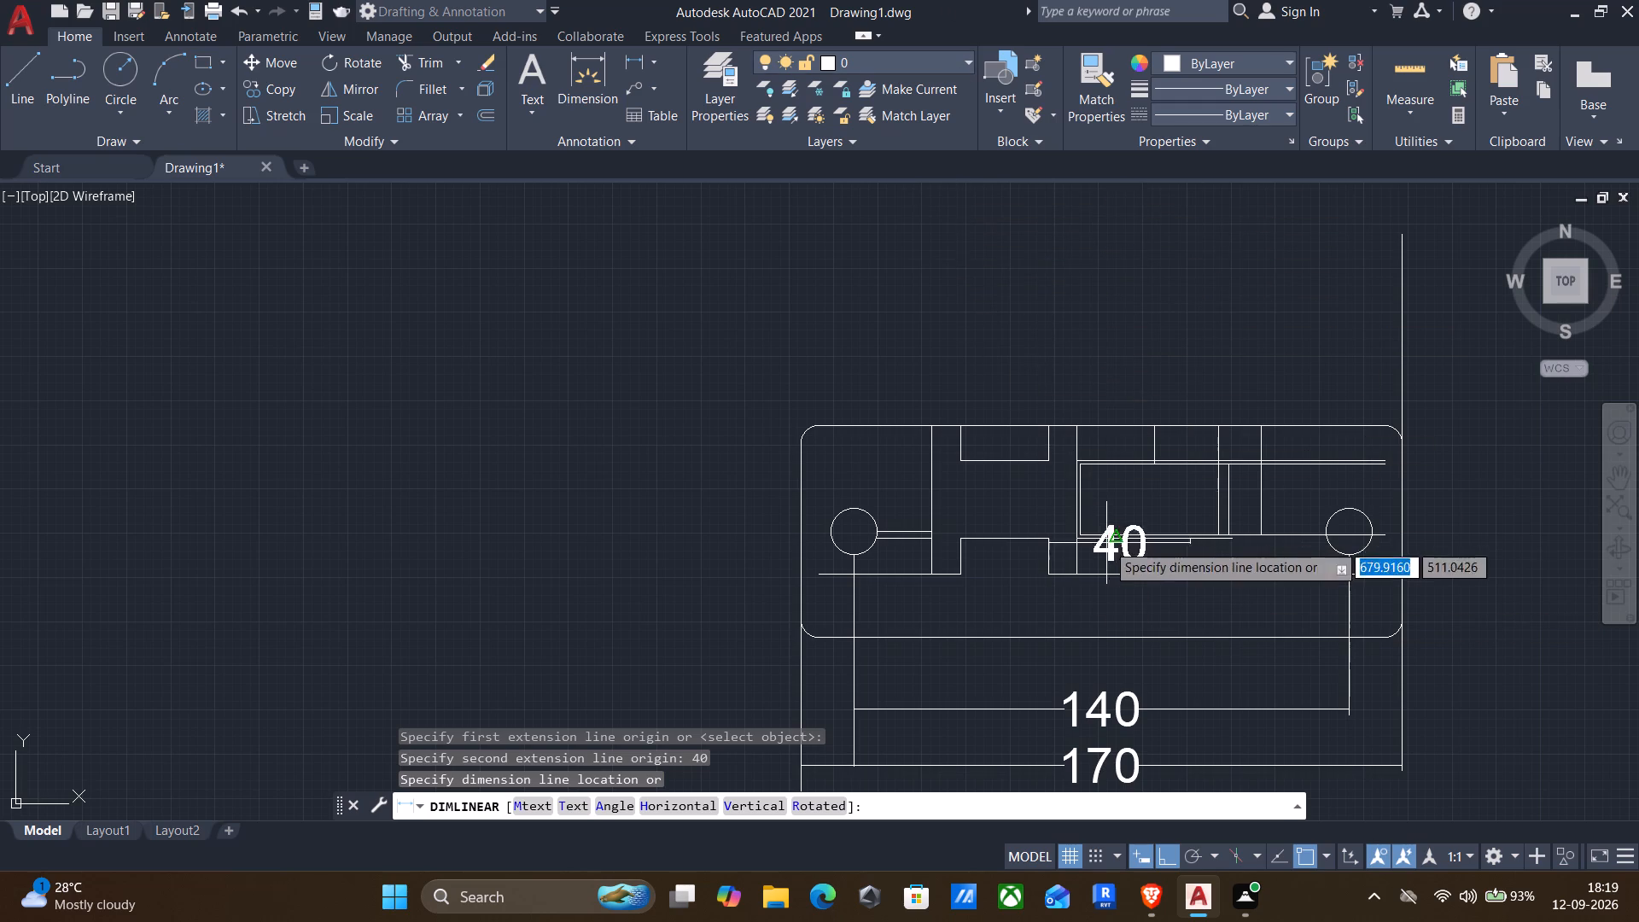
scroll(1119, 644, up, 3)
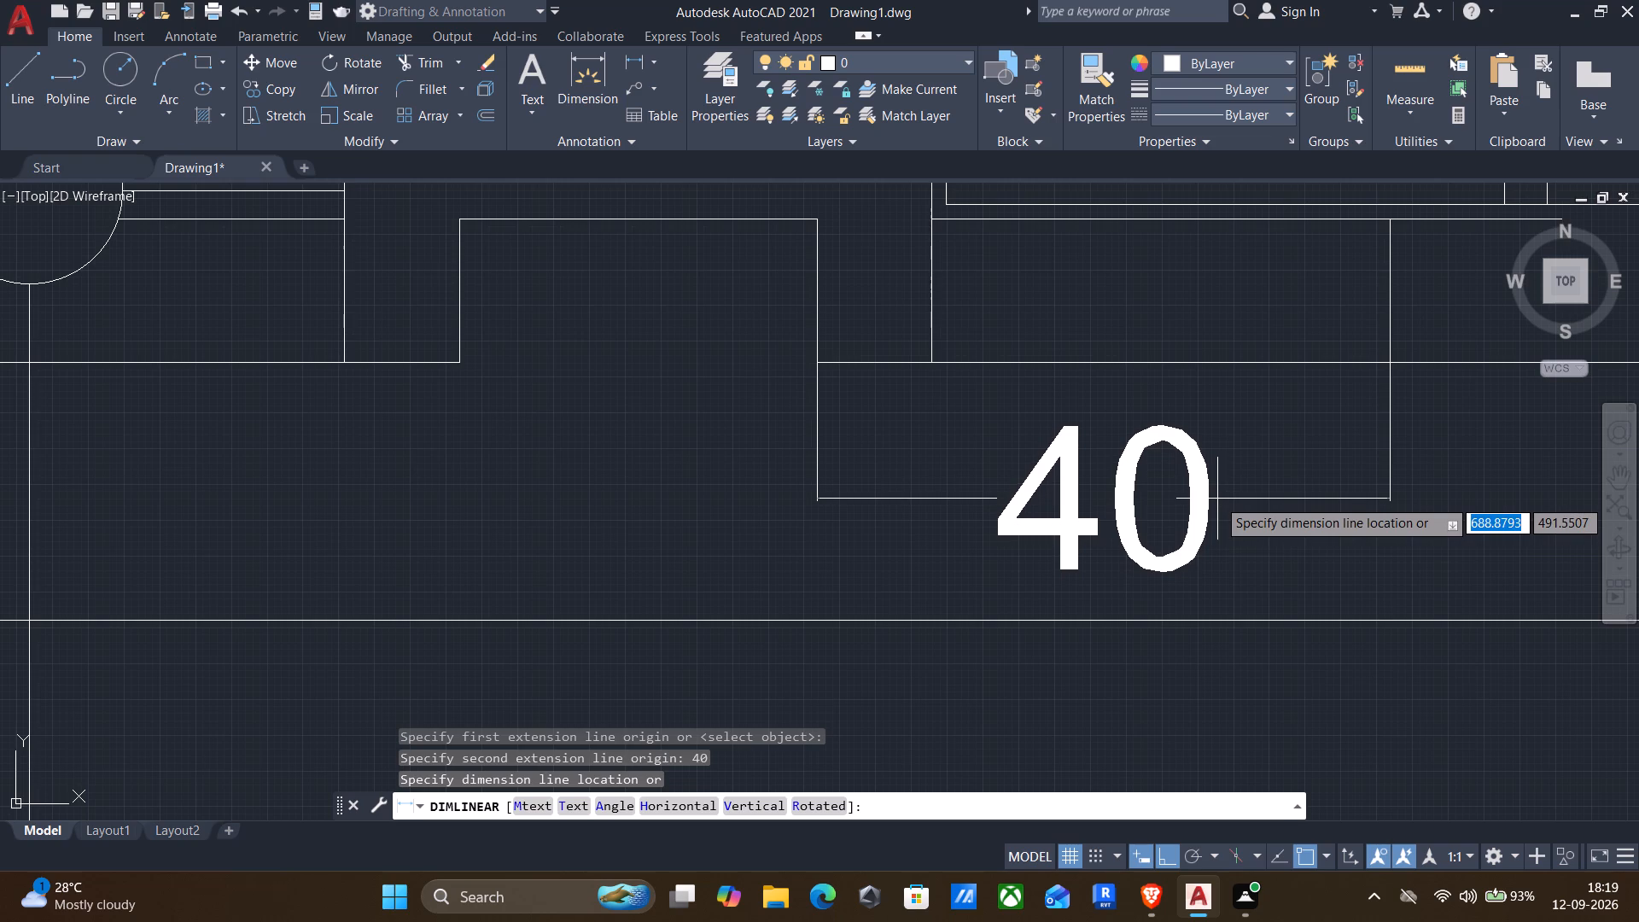
click(1217, 499)
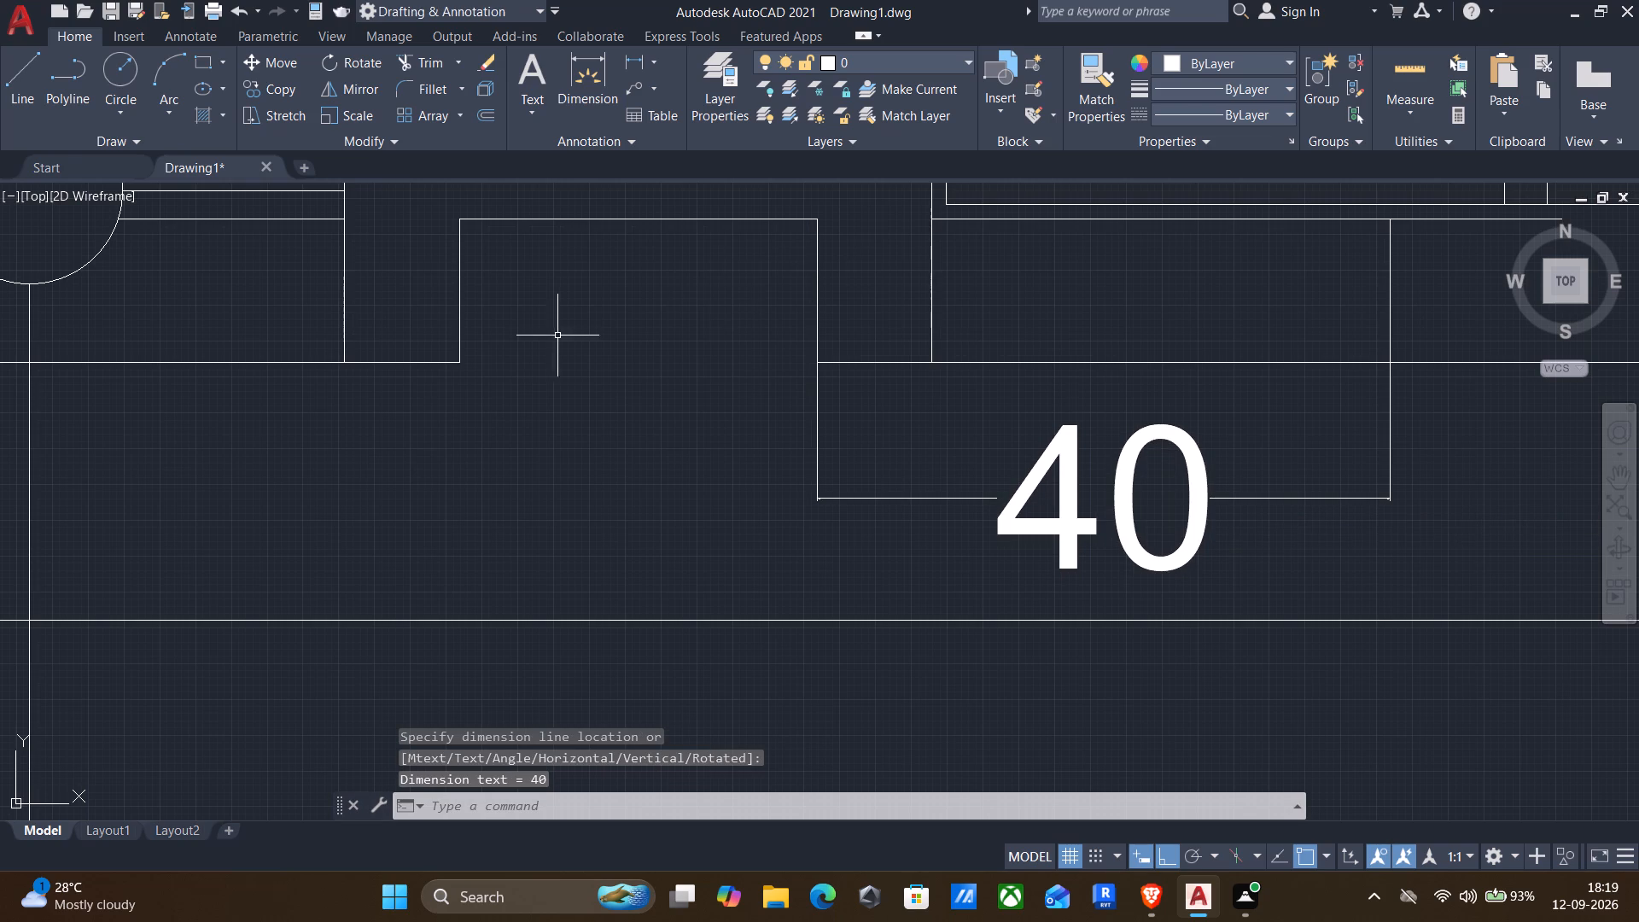
Dimension the lower notch's width between its two upper corners, with the dimension line beside the 40 dimension.
key(Return)
click(459, 227)
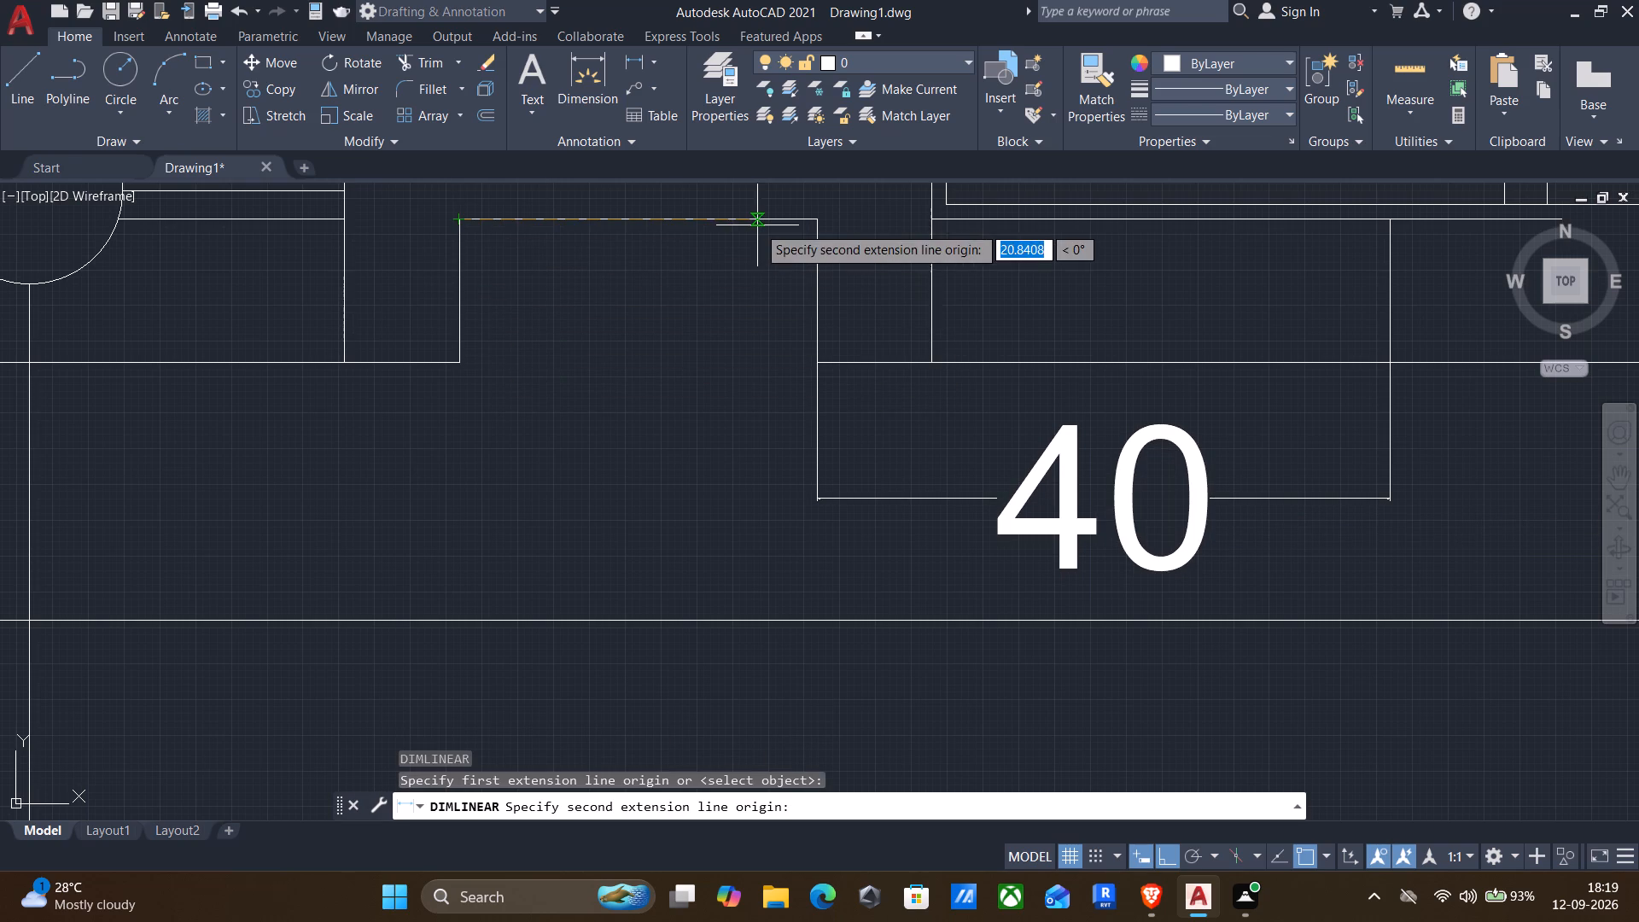
click(817, 220)
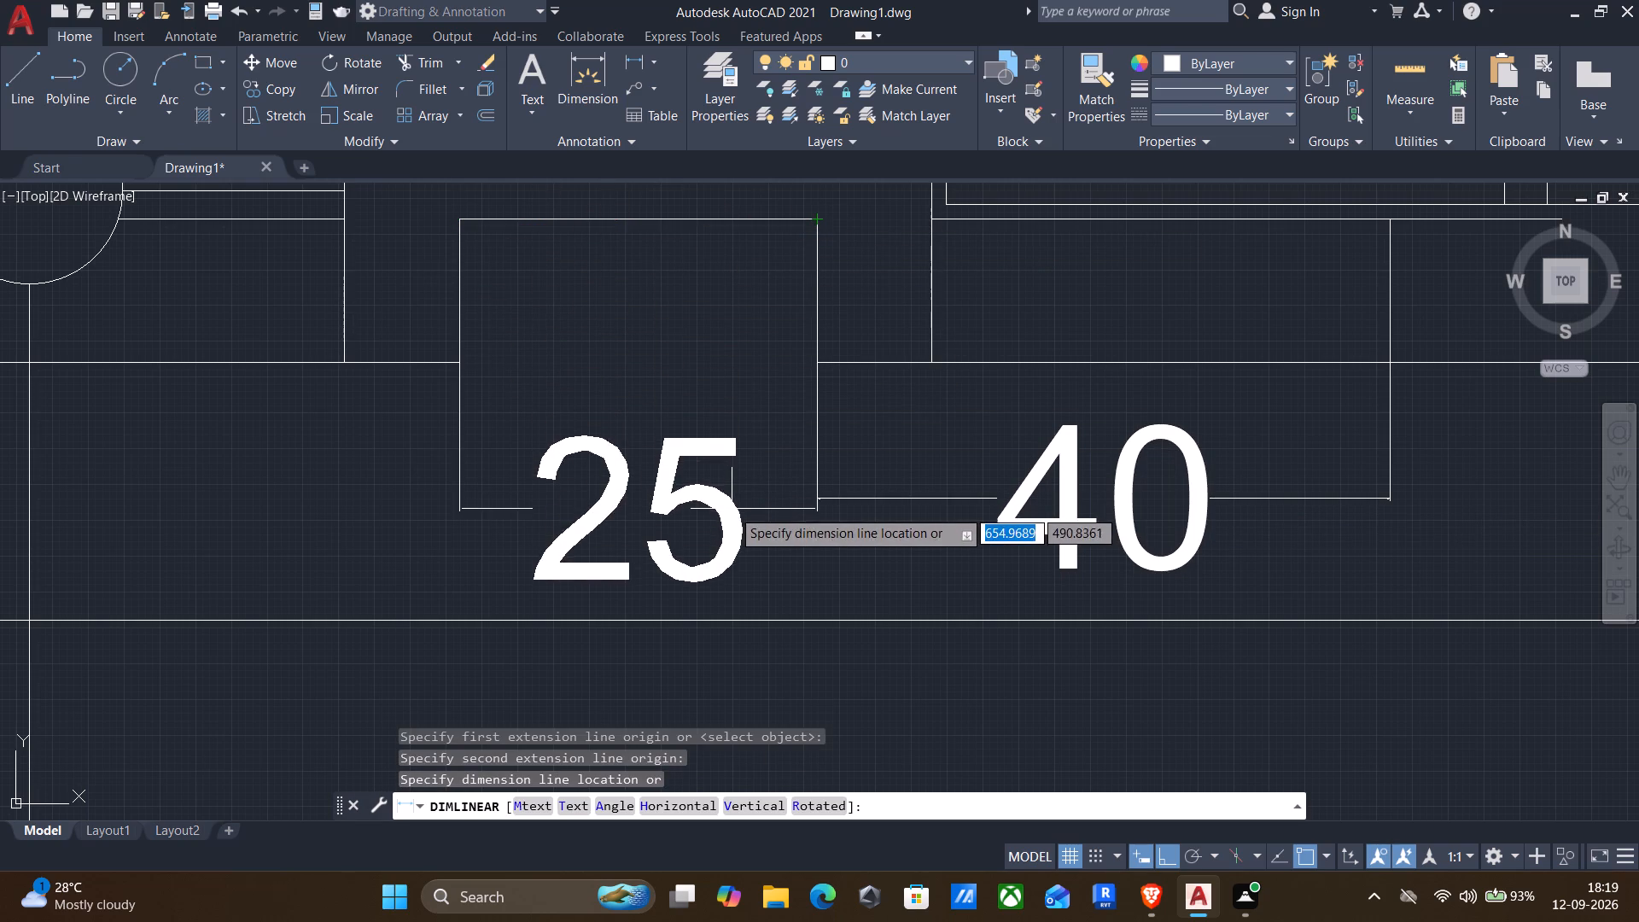
click(732, 509)
Dimension the horizontal distance along the plate's top edge from the outer box's left vertical to the adjacent vertical line, placed above the plate.
scroll(866, 417, down, 2)
middle_drag(898, 380, 839, 649)
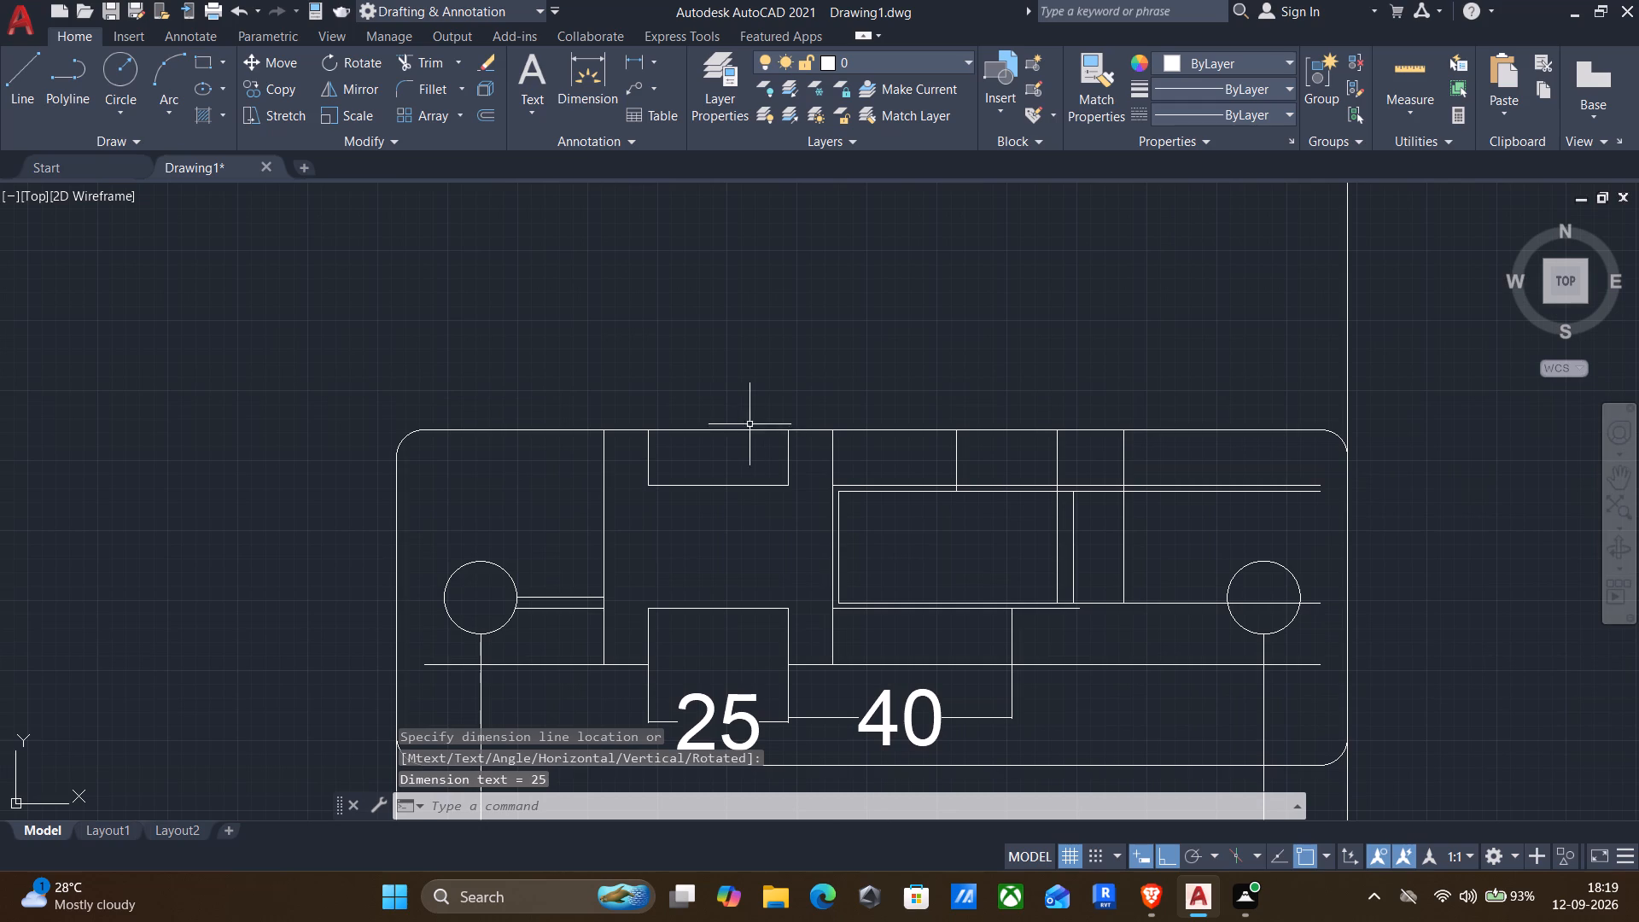
scroll(783, 446, up, 1)
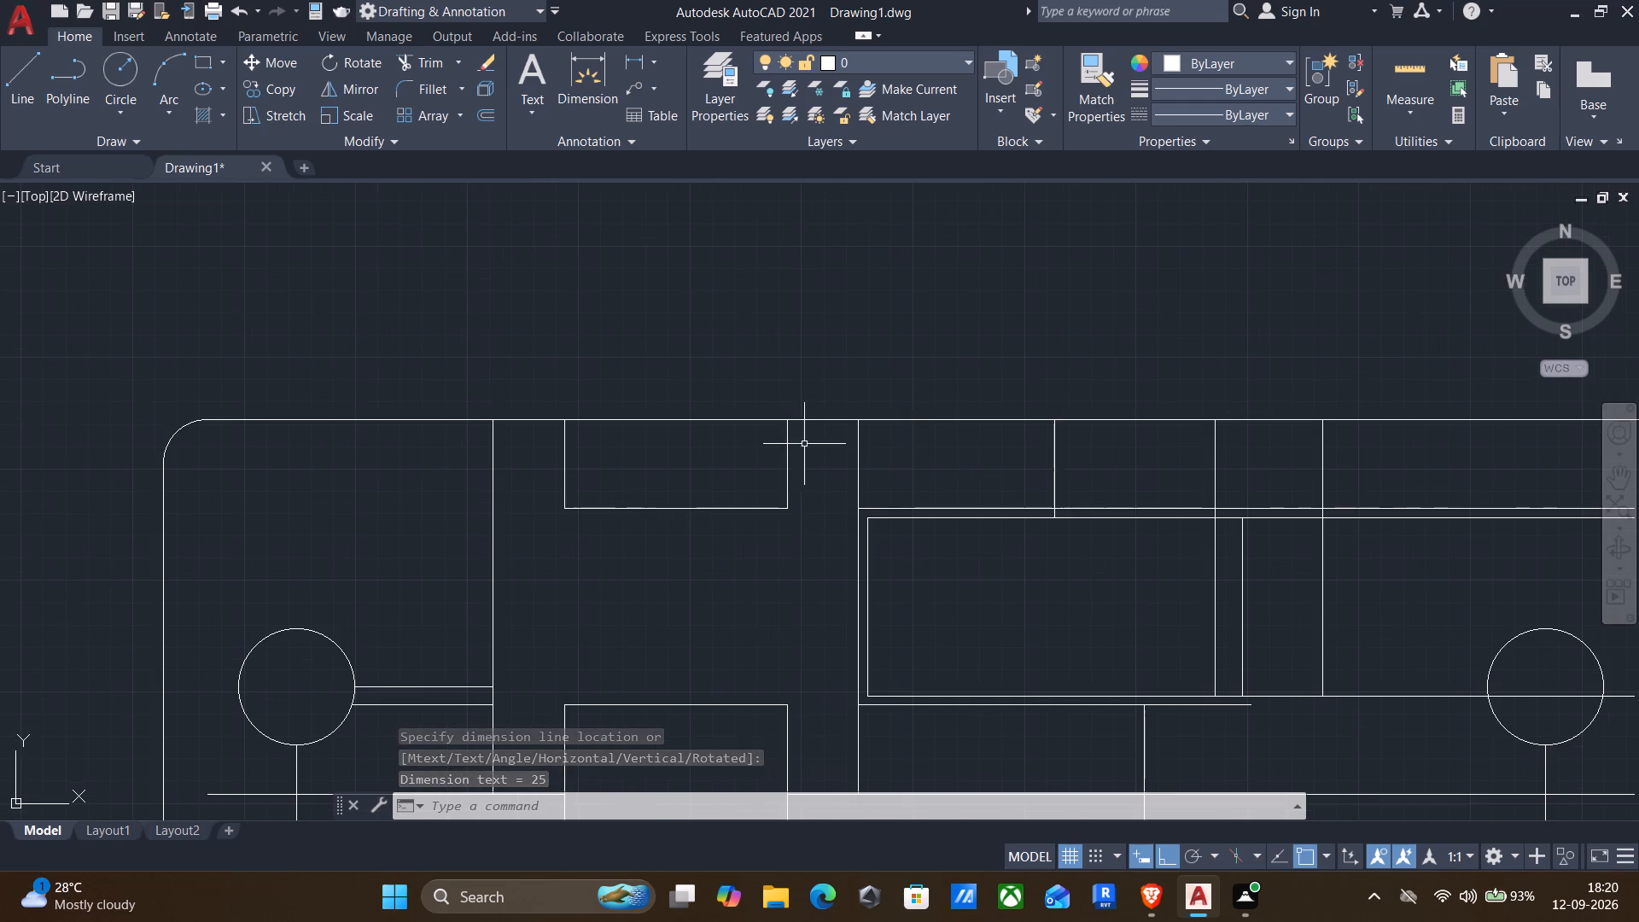
key(Return)
click(861, 419)
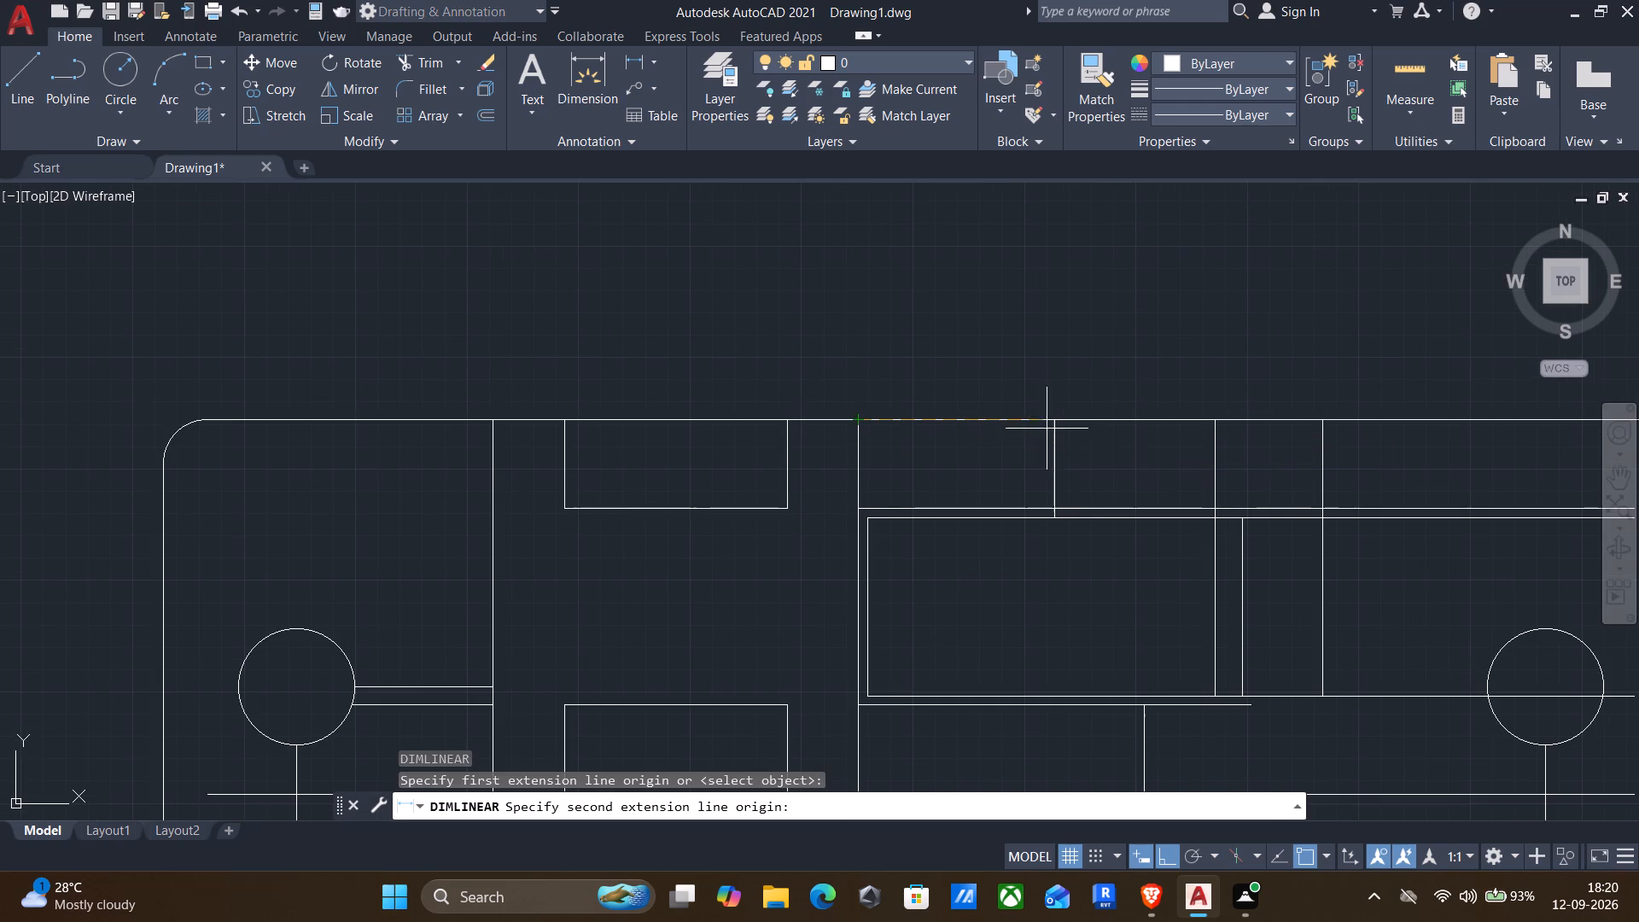
click(1050, 421)
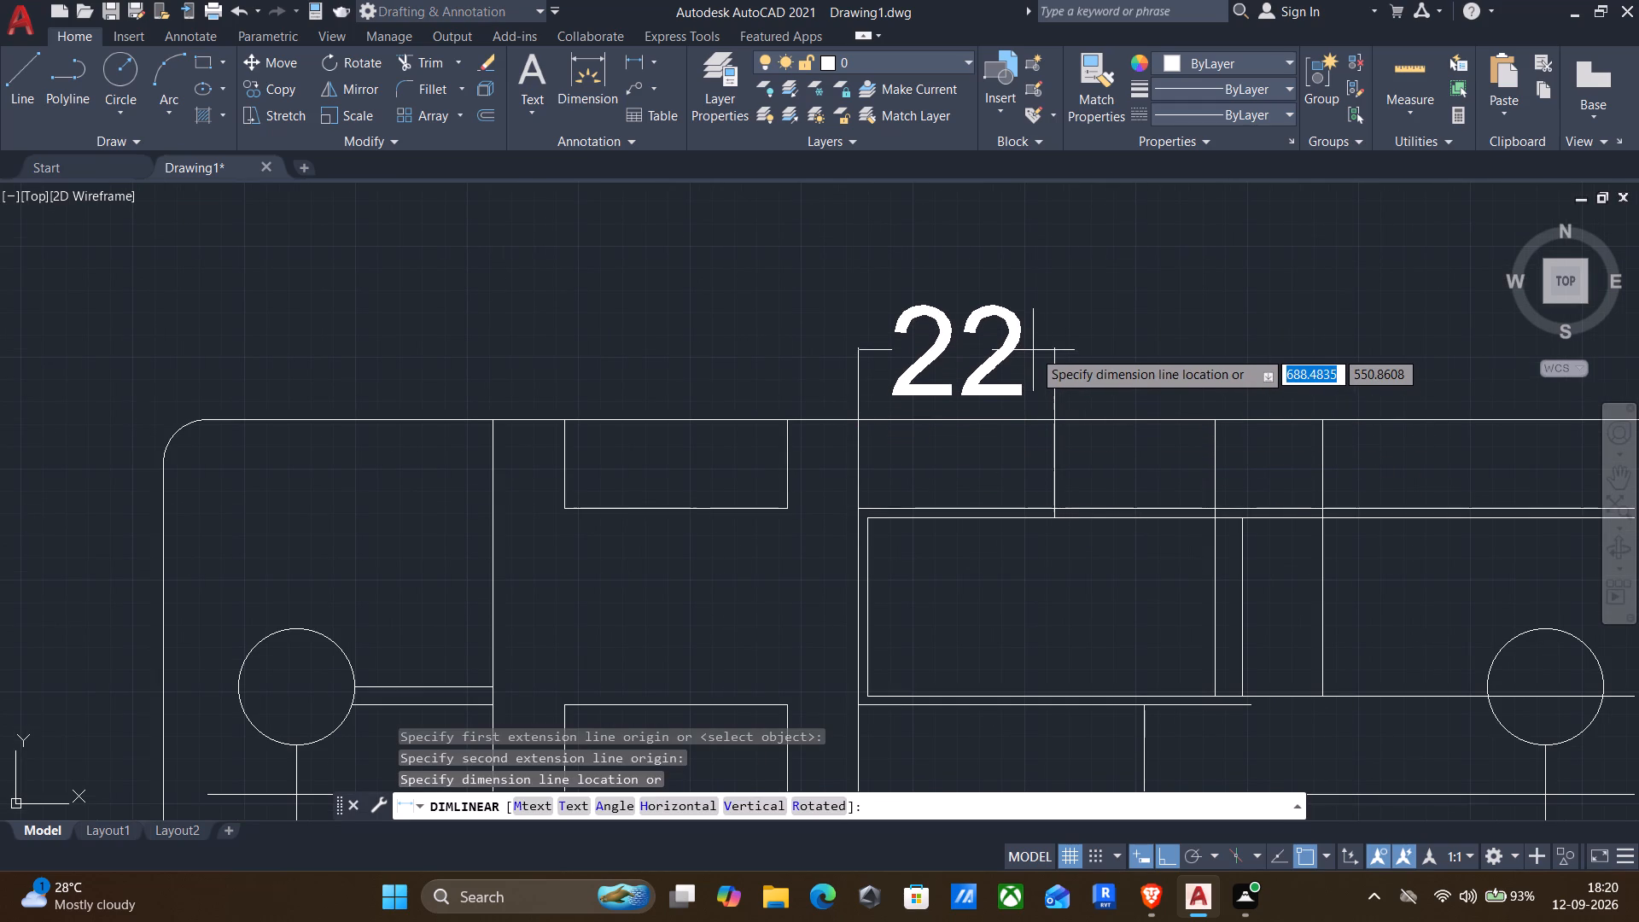
click(1033, 350)
Add a 60 horizontal linear dimension running right from the upper notch's top-right corner, placed above the 22 dimension.
key(Return)
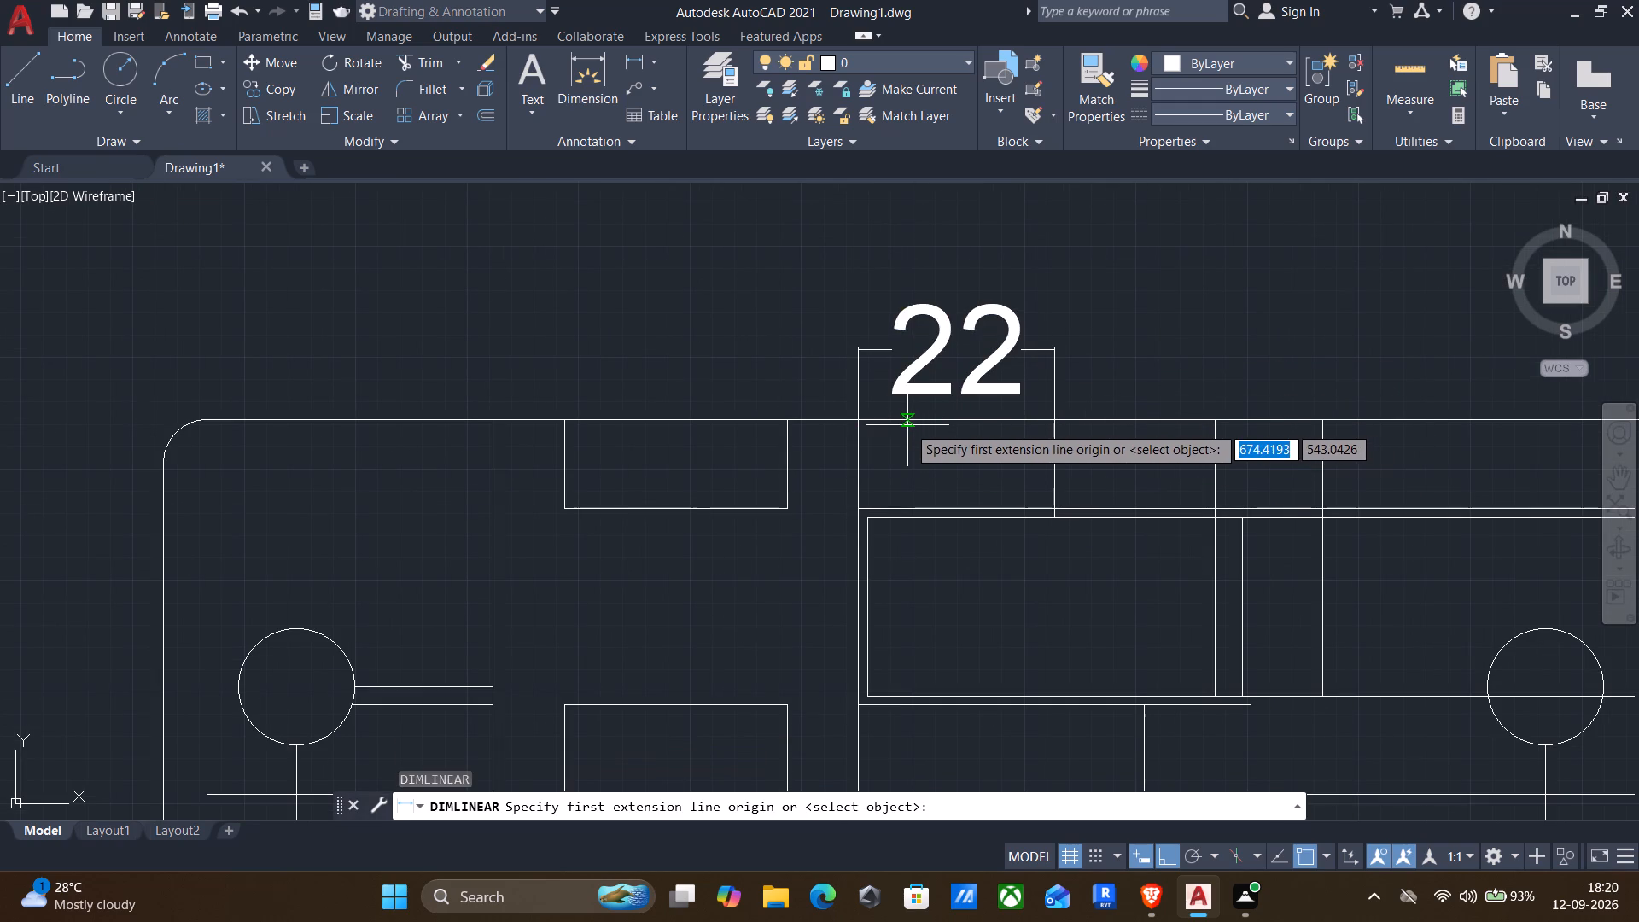
click(785, 422)
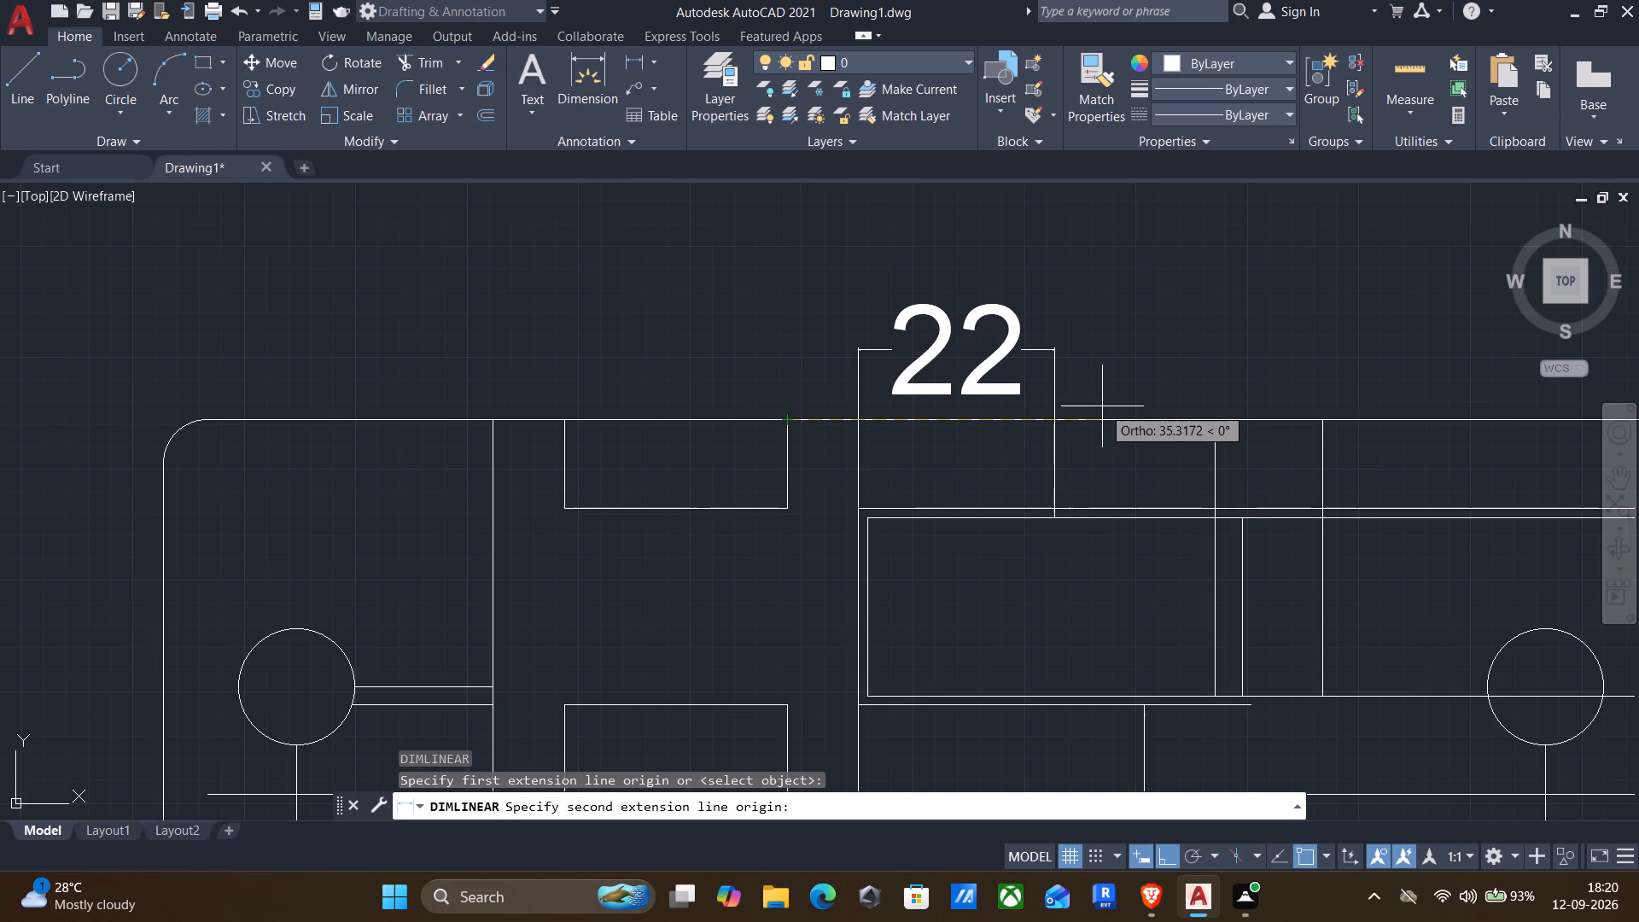
text(60)
key(Return)
middle_drag(1200, 326, 1156, 385)
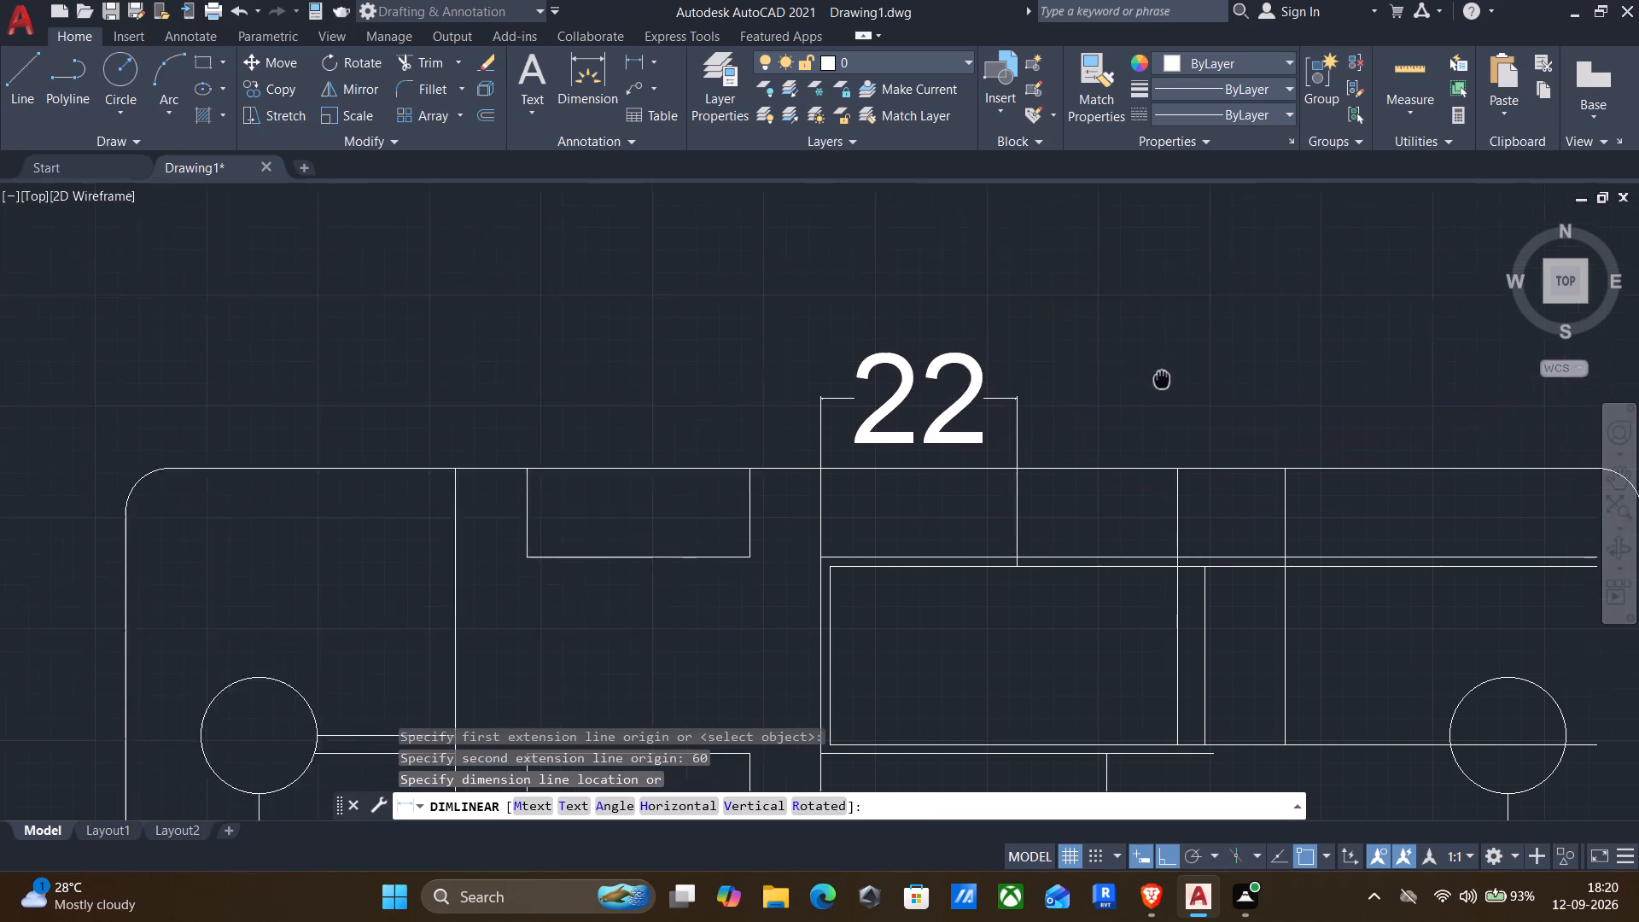
middle_drag(1156, 385, 1143, 456)
scroll(1160, 403, down, 1)
click(1153, 359)
Dimension the horizontal distance from the right end of the 22 dimension to the plate's right edge, placed above the 60 dimension.
scroll(1212, 458, down, 1)
middle_drag(1212, 459, 1212, 458)
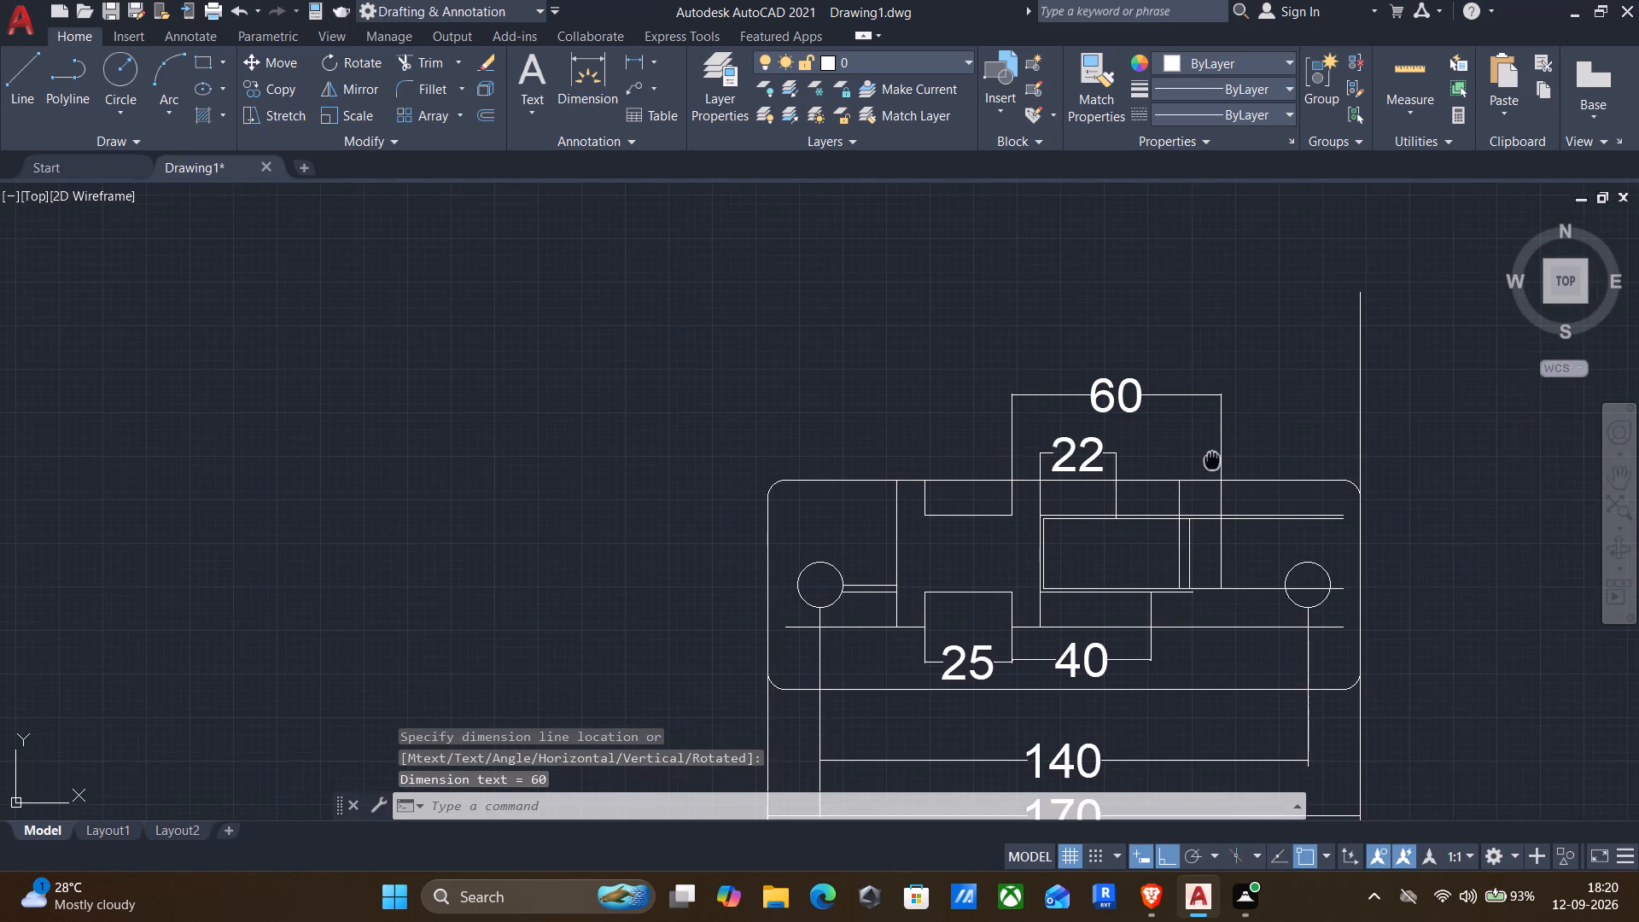
middle_drag(1212, 458, 1229, 405)
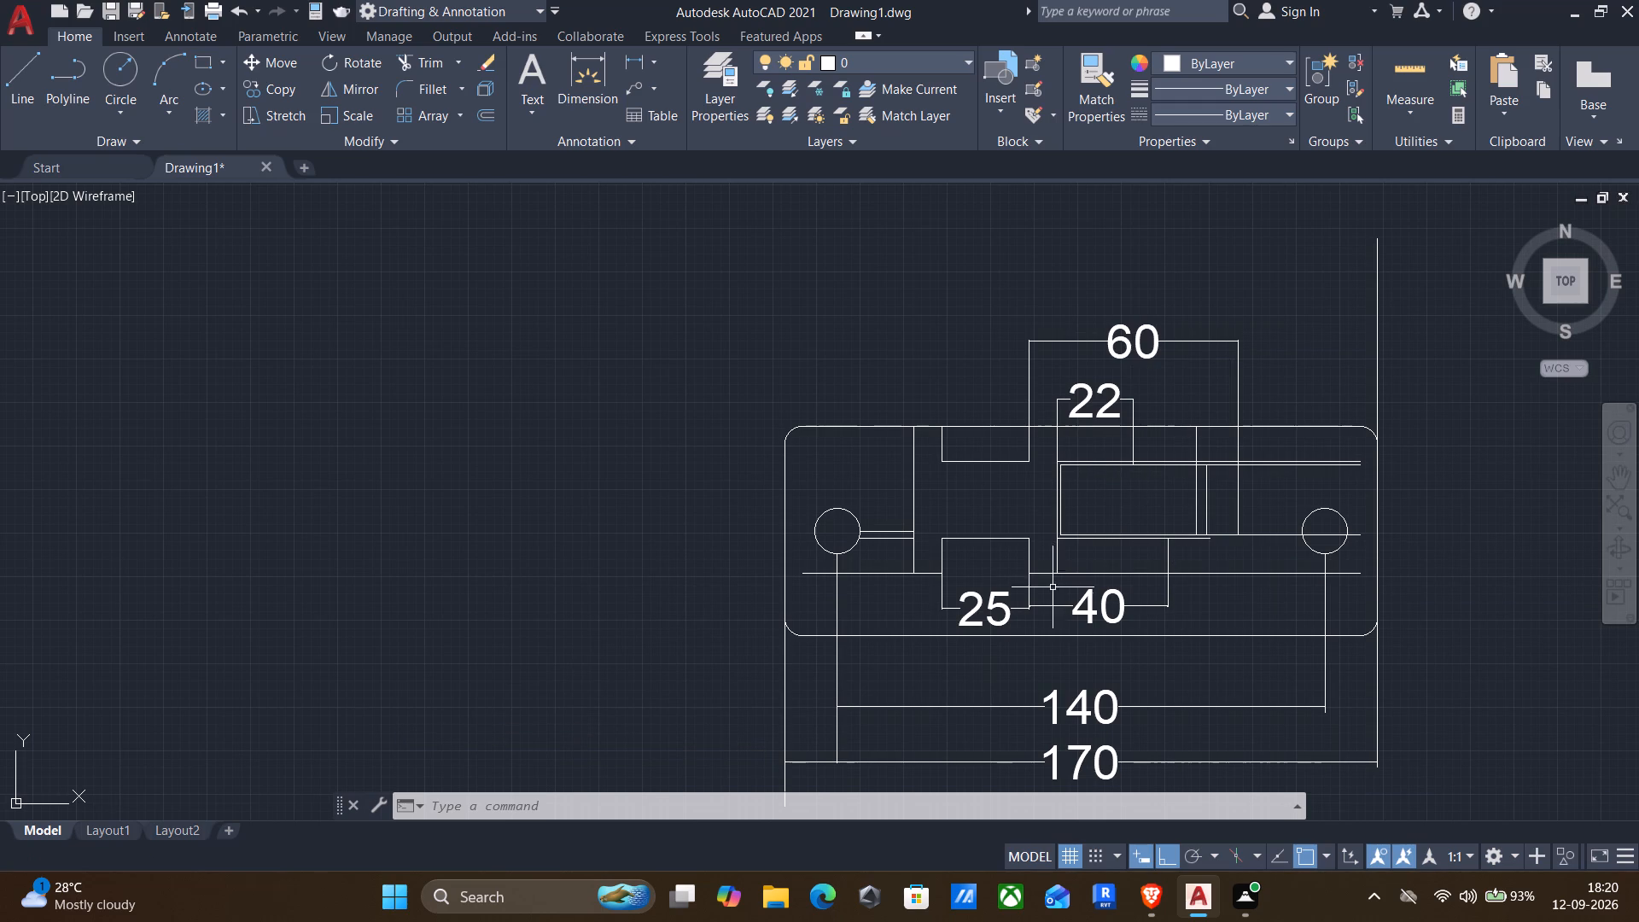
key(Return)
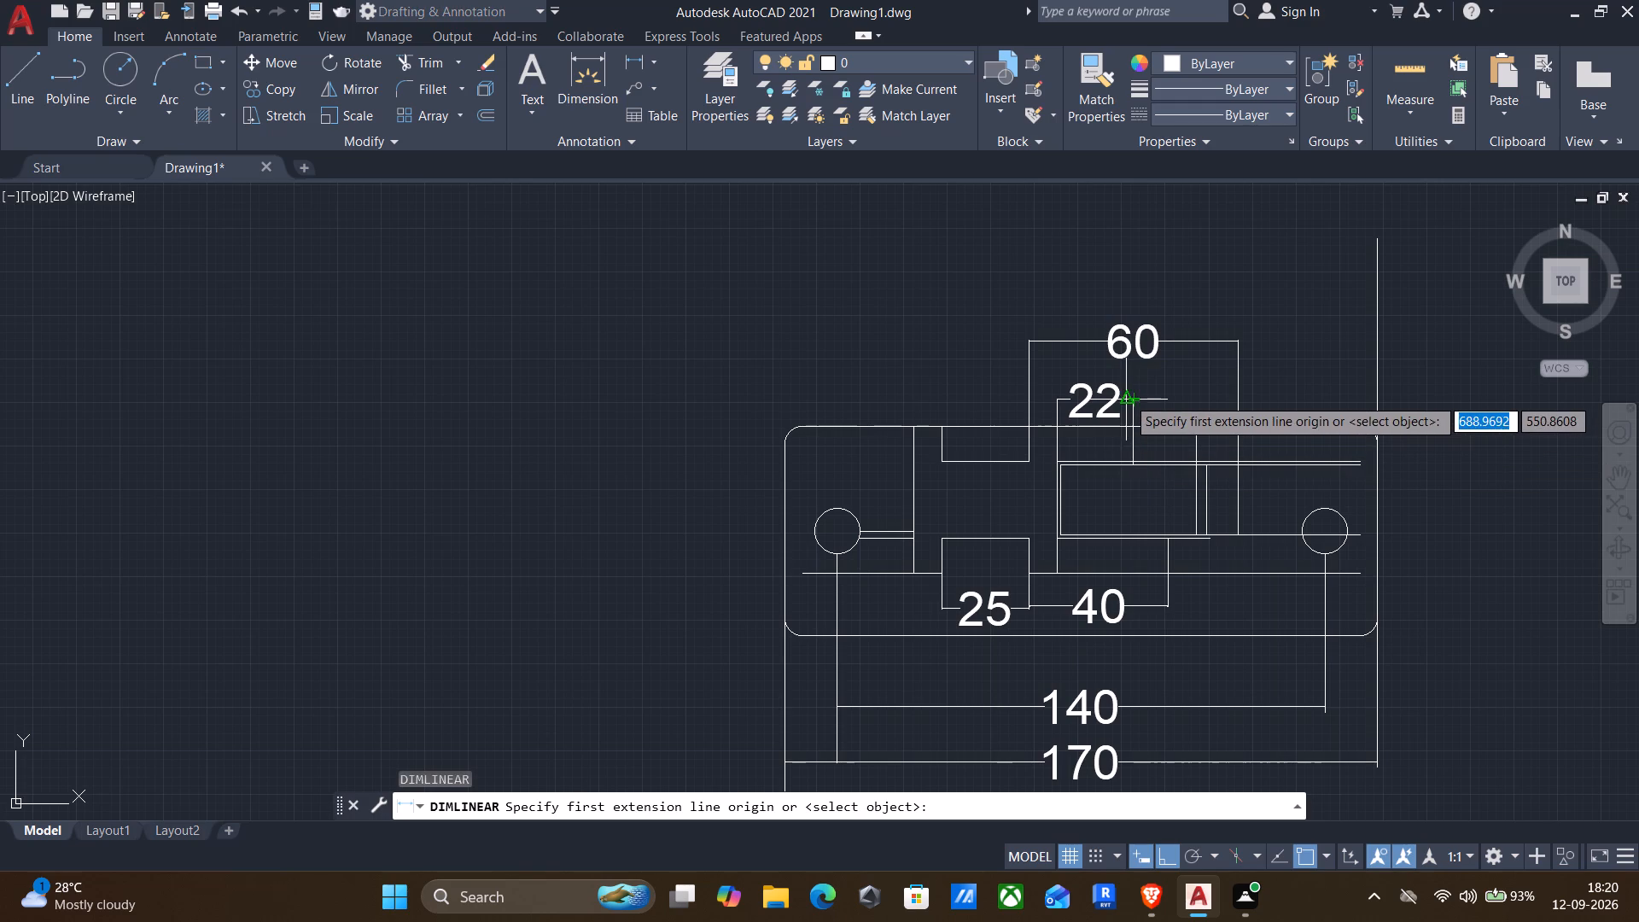
click(1136, 394)
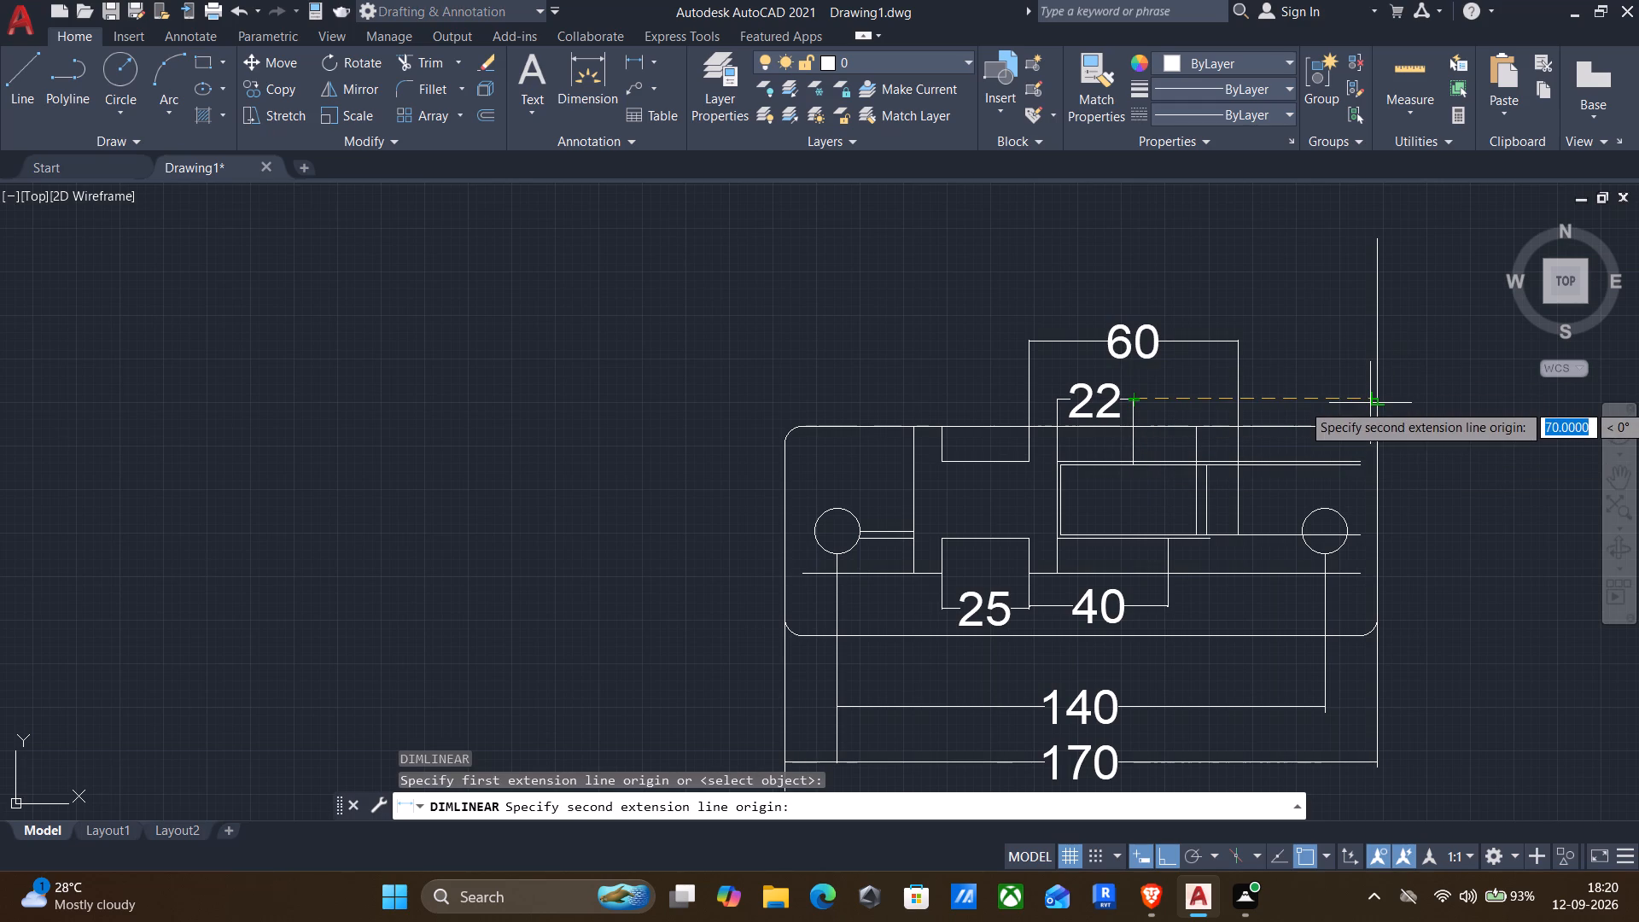
click(1375, 400)
click(1329, 297)
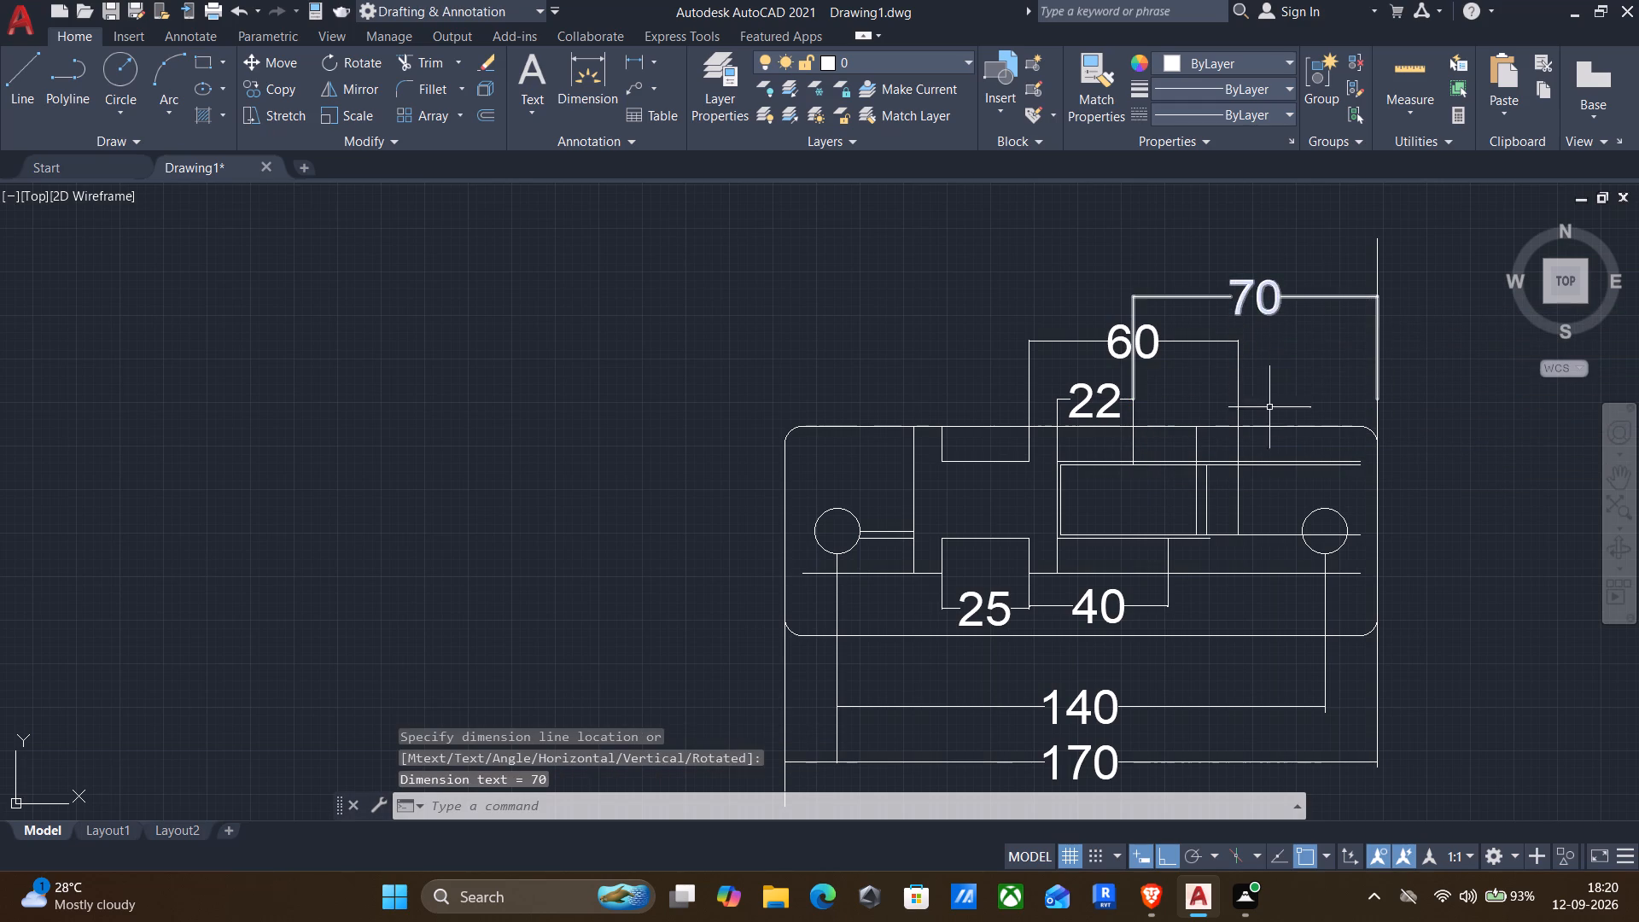
middle_drag(1253, 483, 1275, 422)
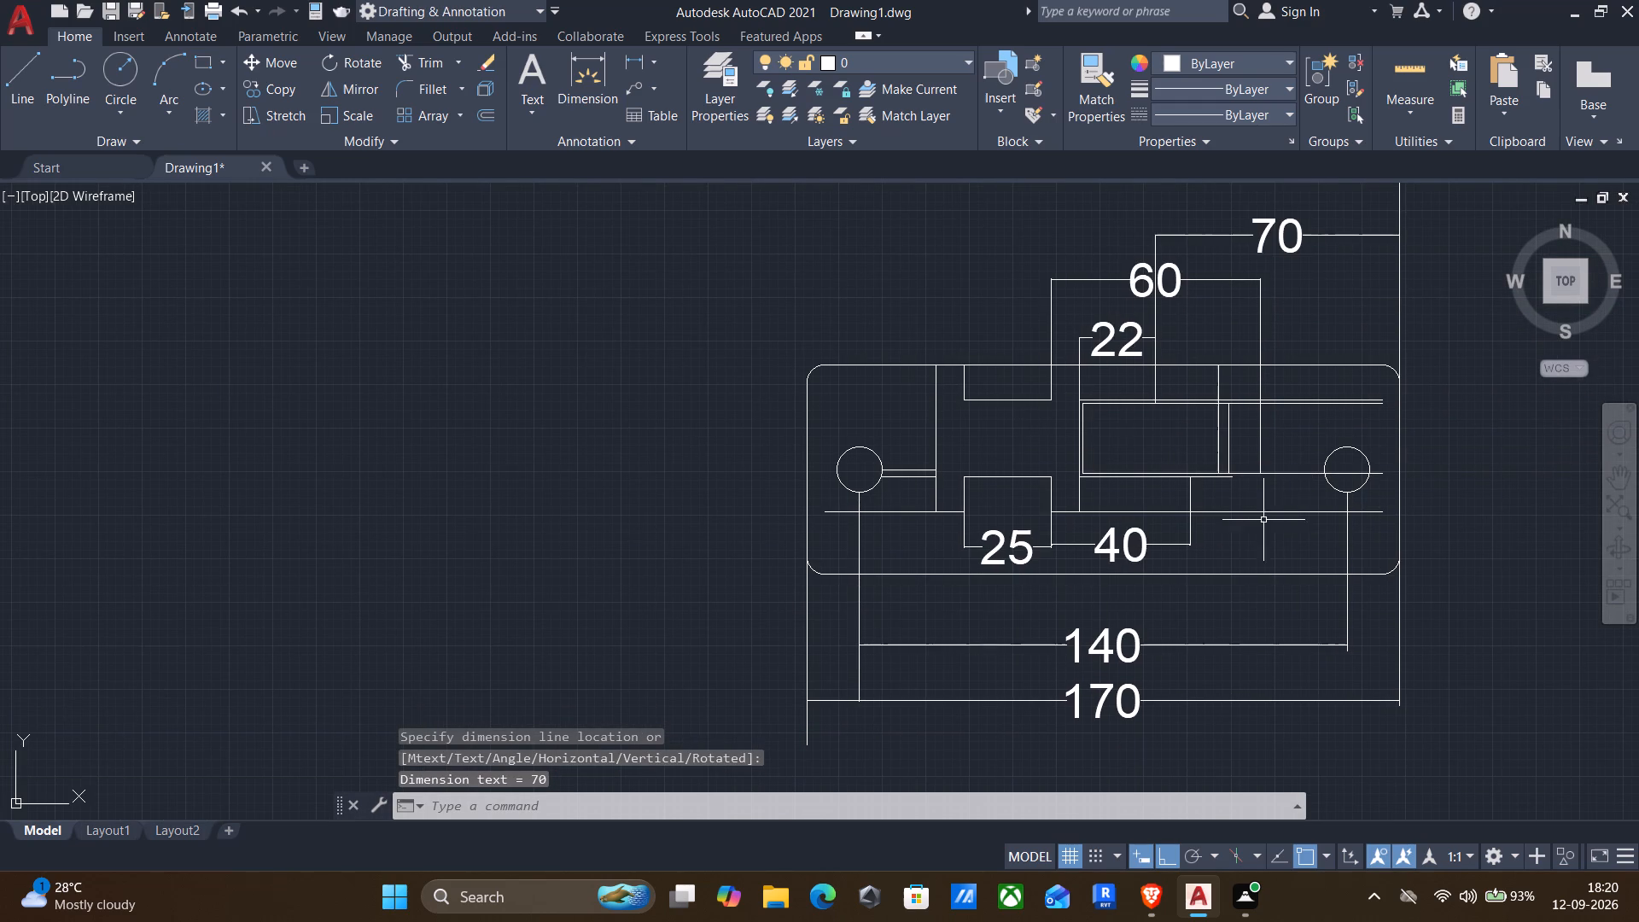
middle_drag(1329, 503, 1239, 522)
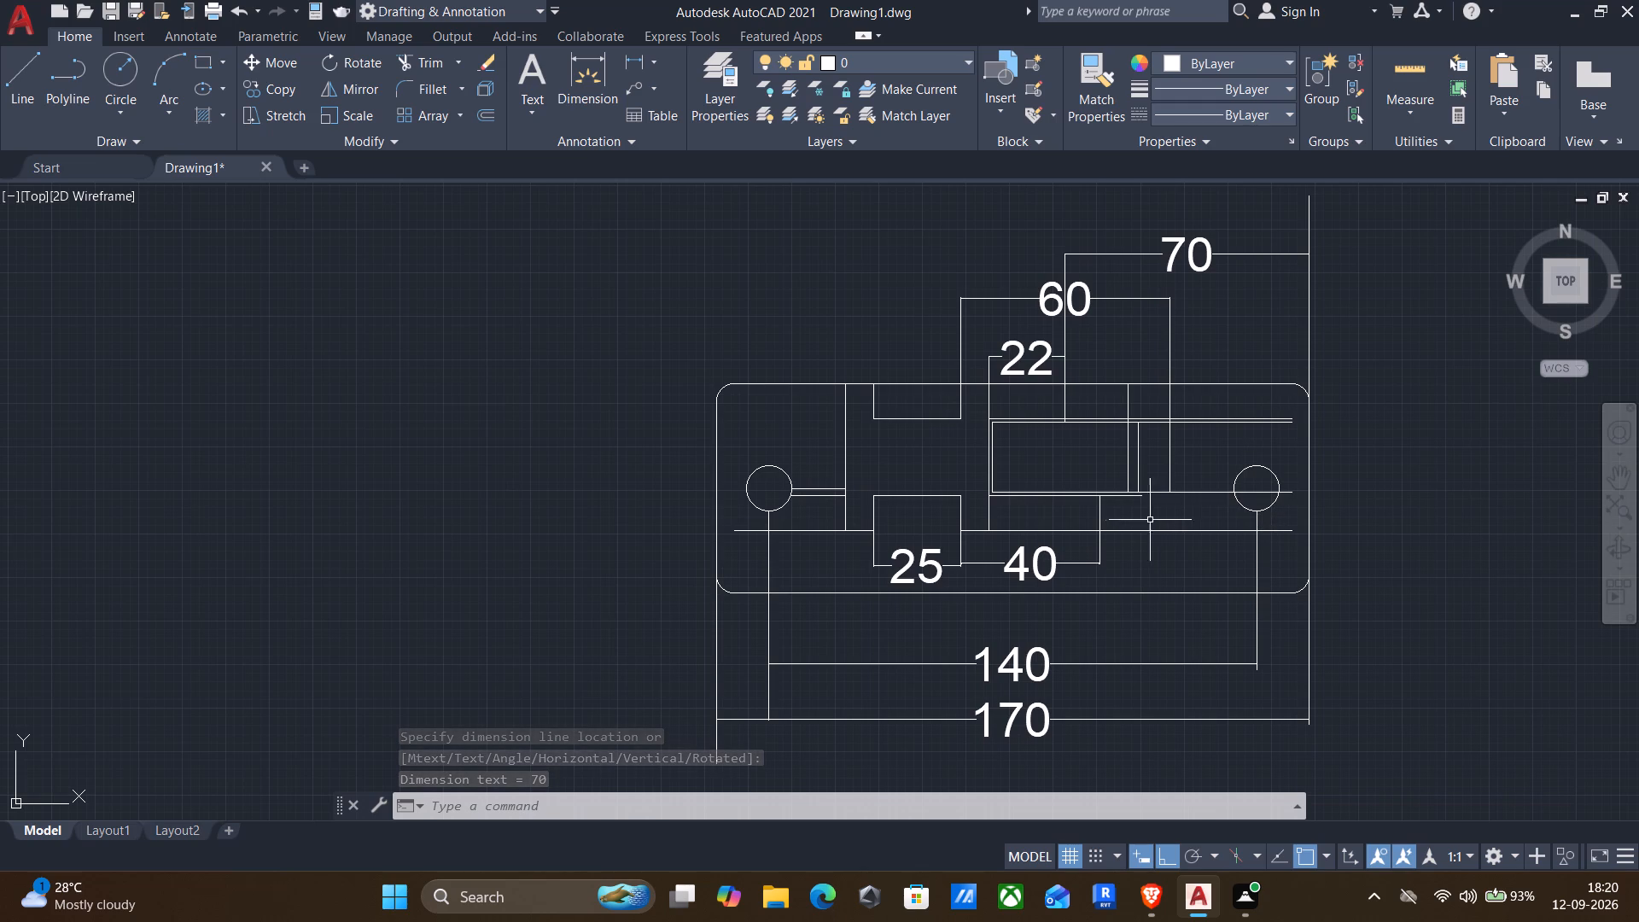
Draw a vertical line from the inner box's bottom edge, in line with the 22 dimension's right end, down to the long lower horizontal line.
scroll(1150, 445, up, 1)
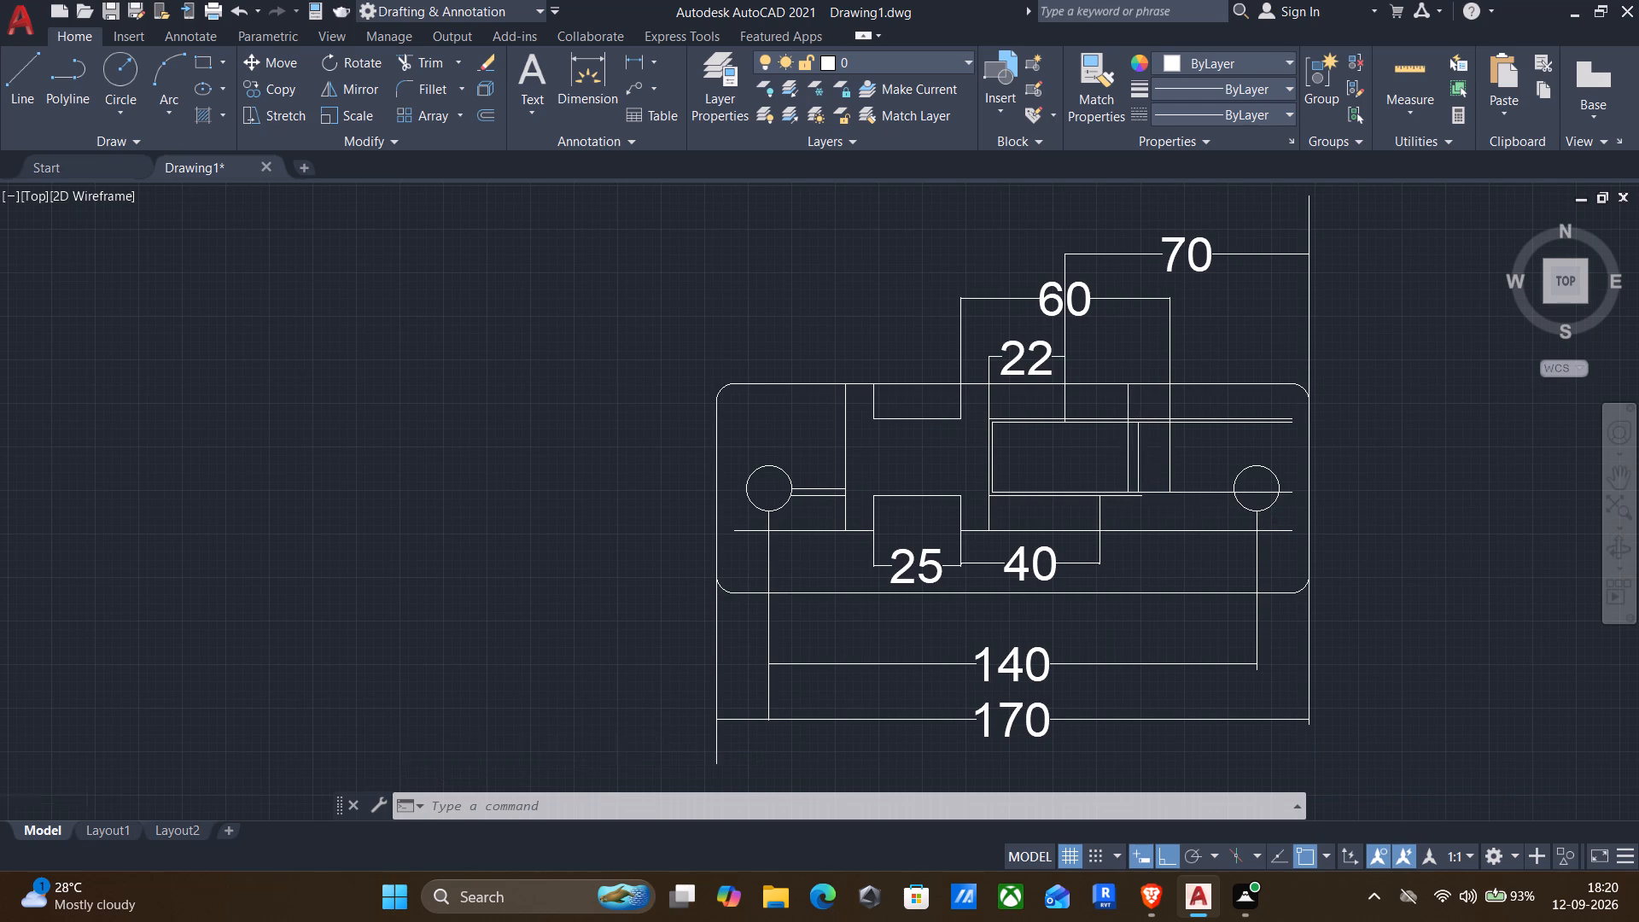
scroll(1150, 445, up, 1)
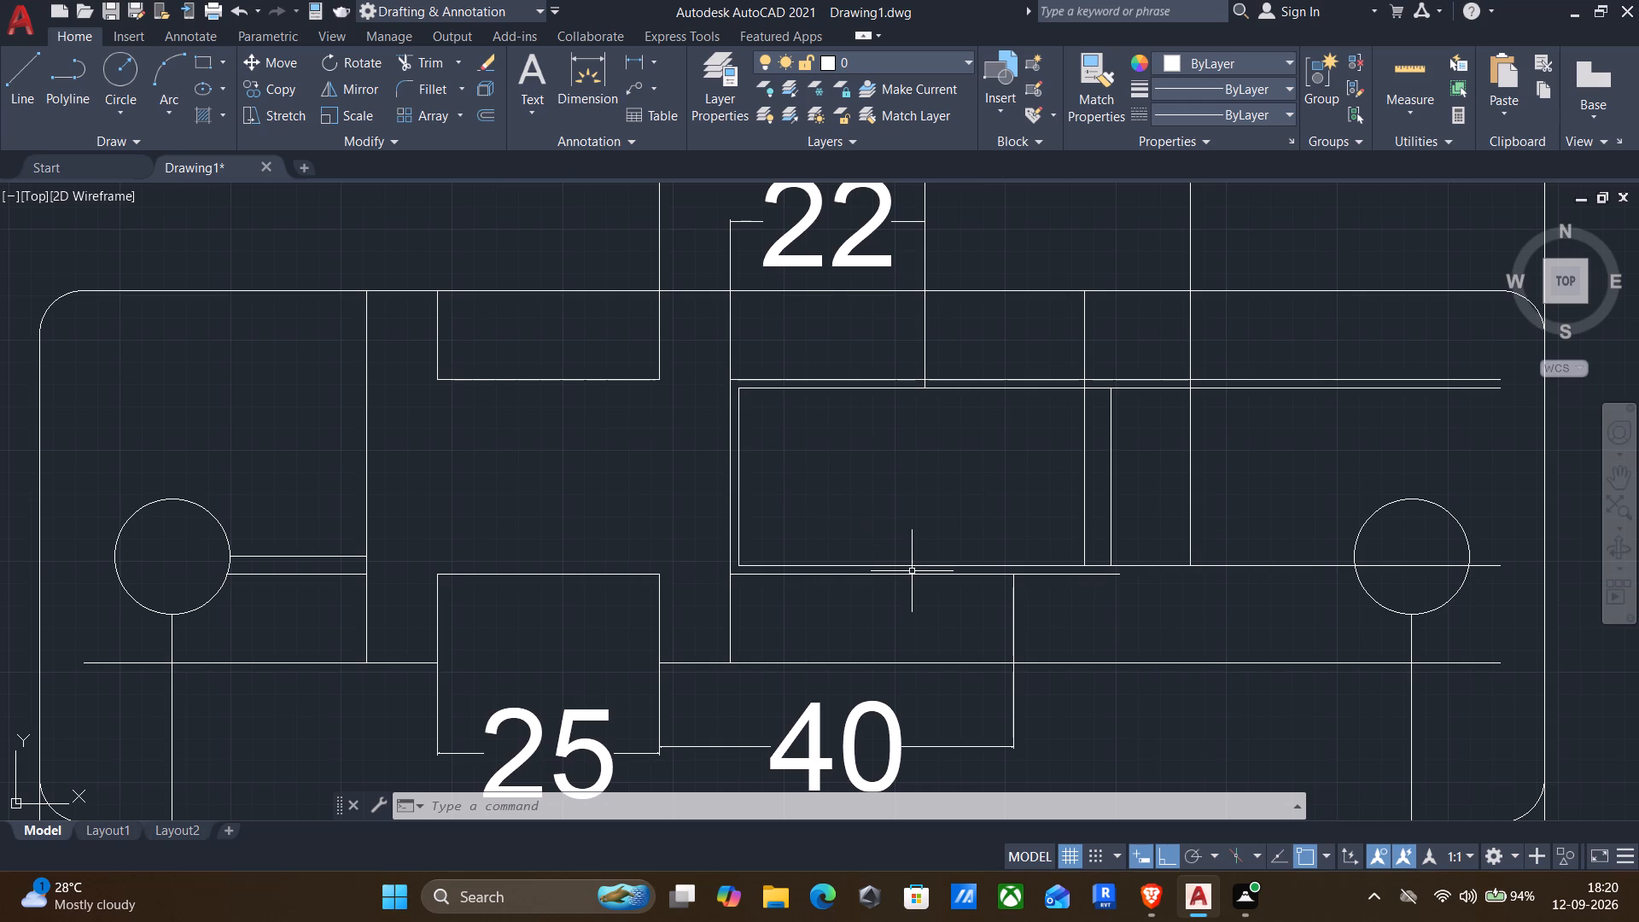
scroll(907, 610, down, 1)
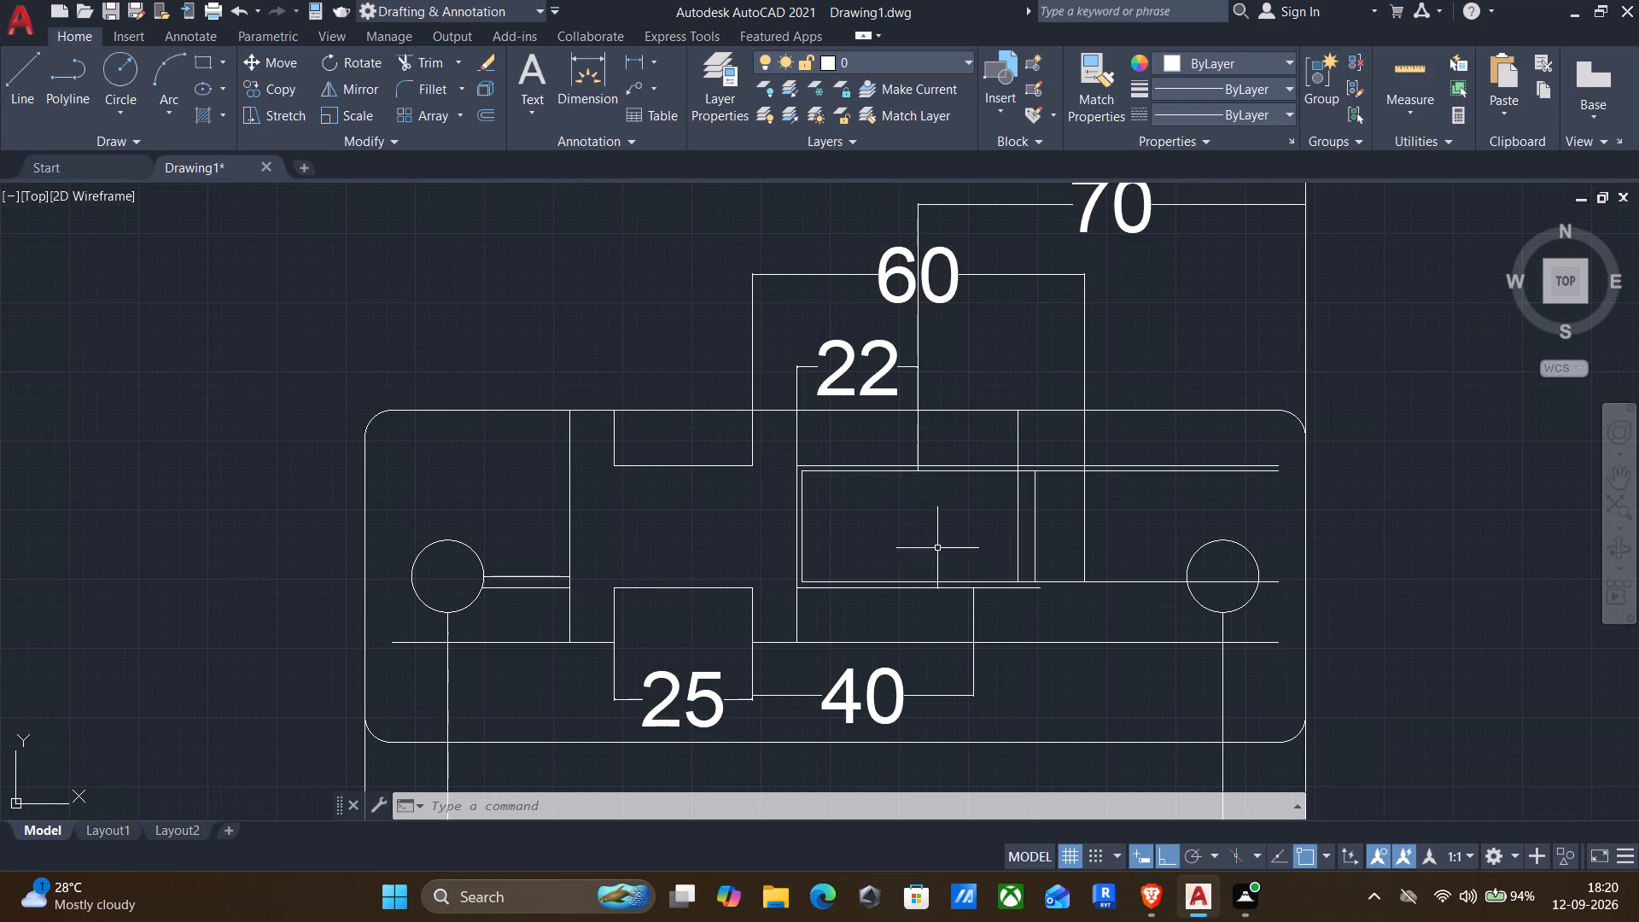
key(l)
key(Return)
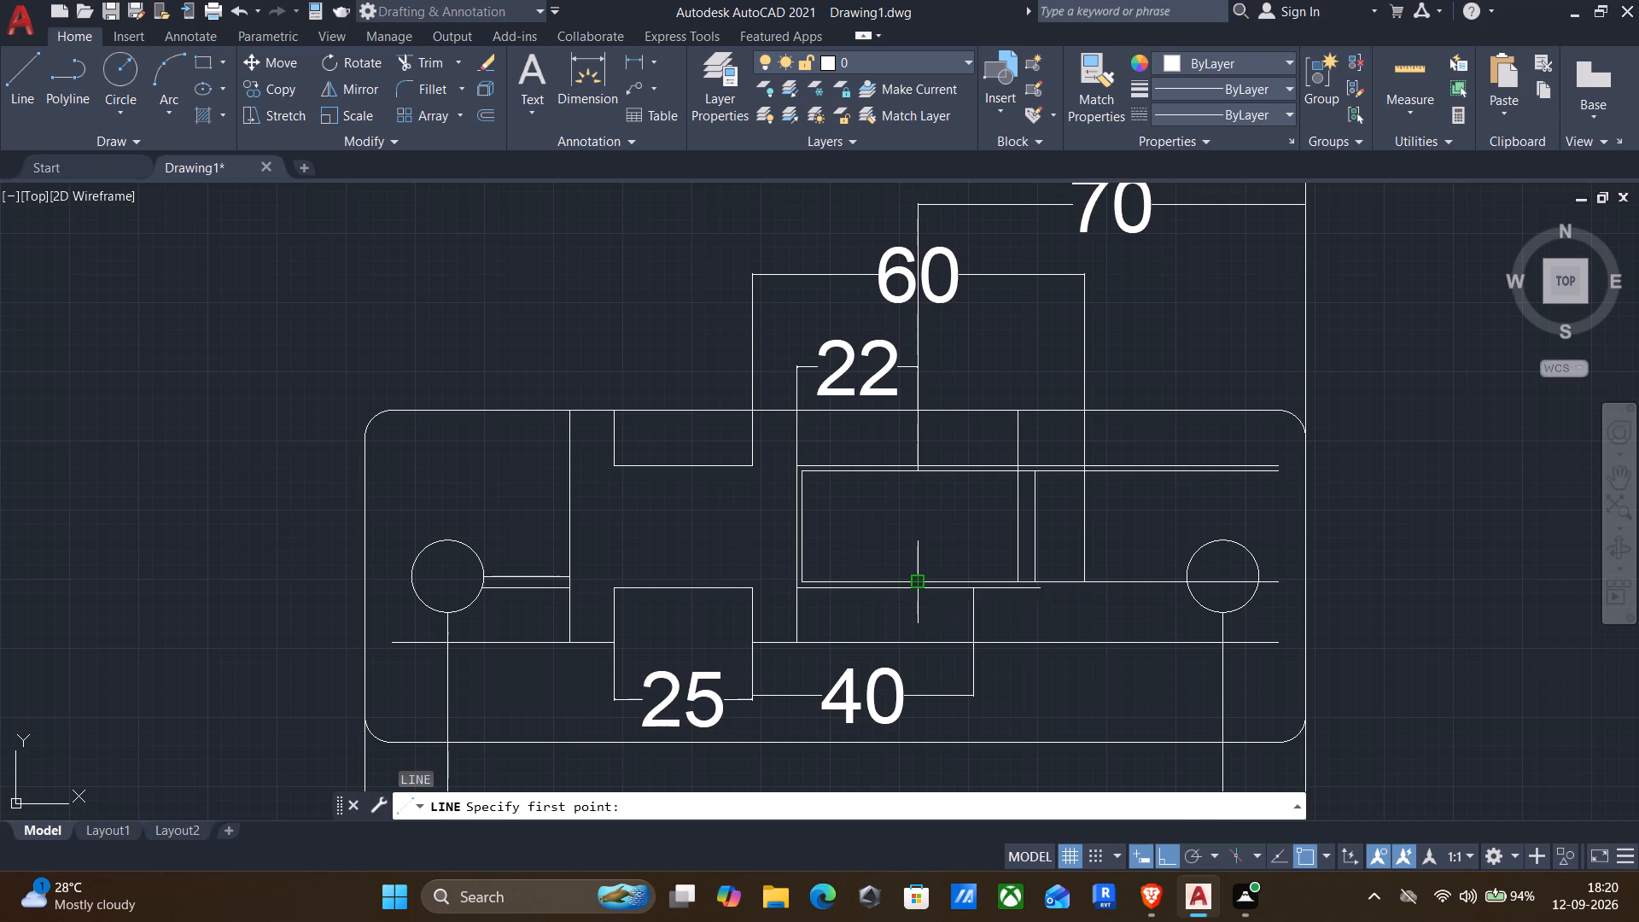
click(919, 579)
click(917, 639)
key(Return)
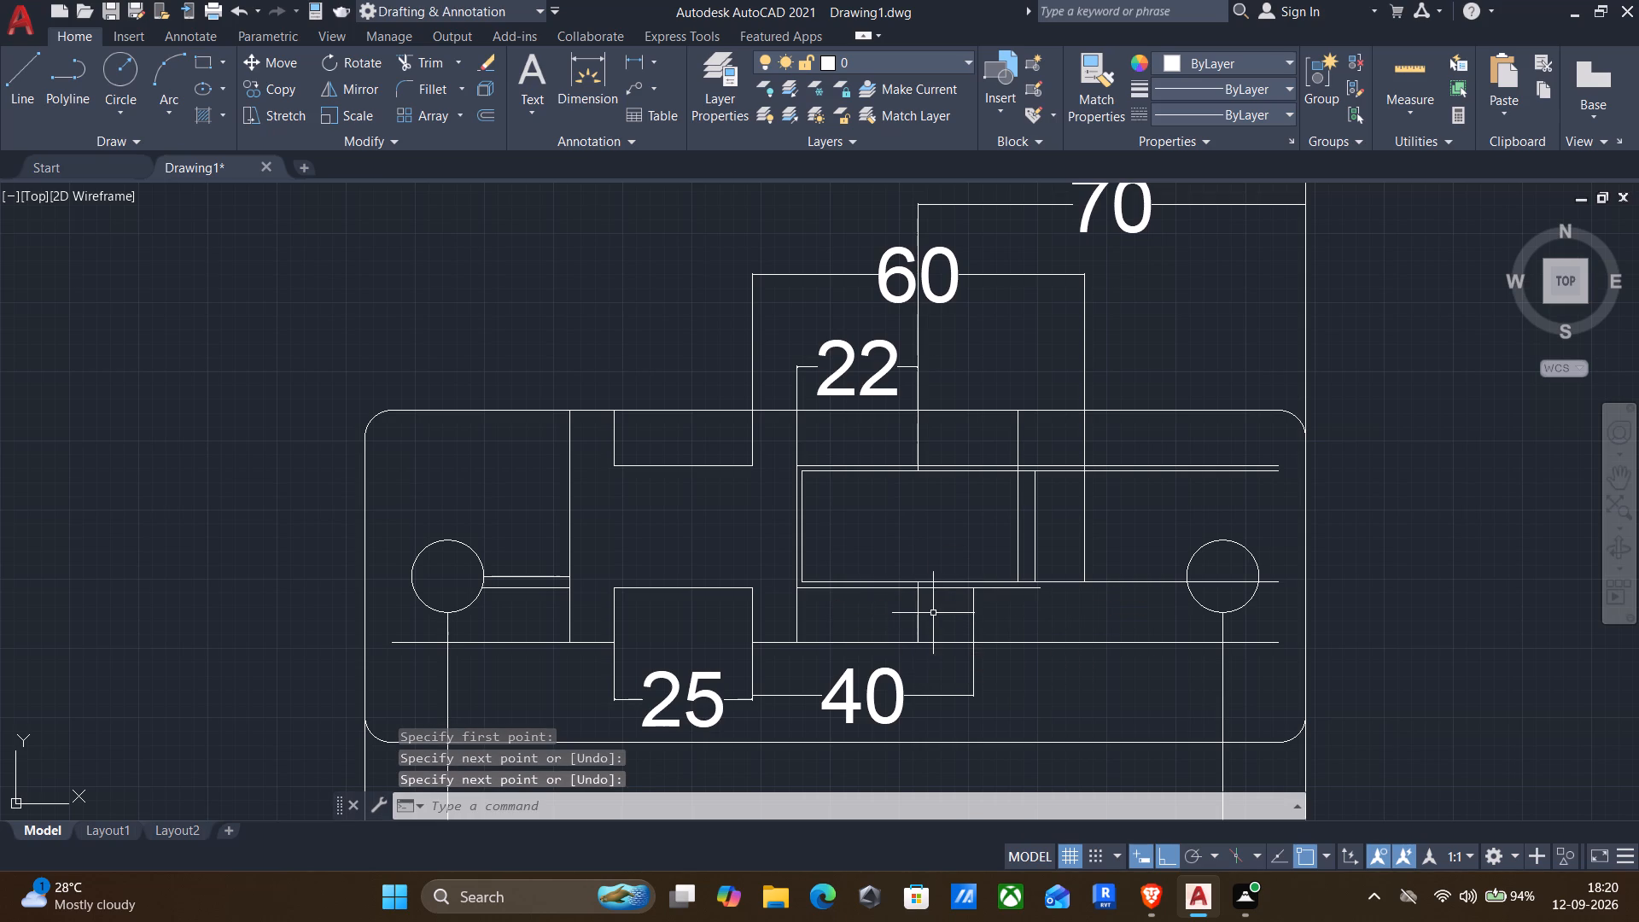
Trim the vertical lines below and above the inner box where they cross the narrow gap between the inner and outer box edges.
text(TR)
key(Return)
scroll(933, 610, up, 3)
scroll(888, 542, up, 3)
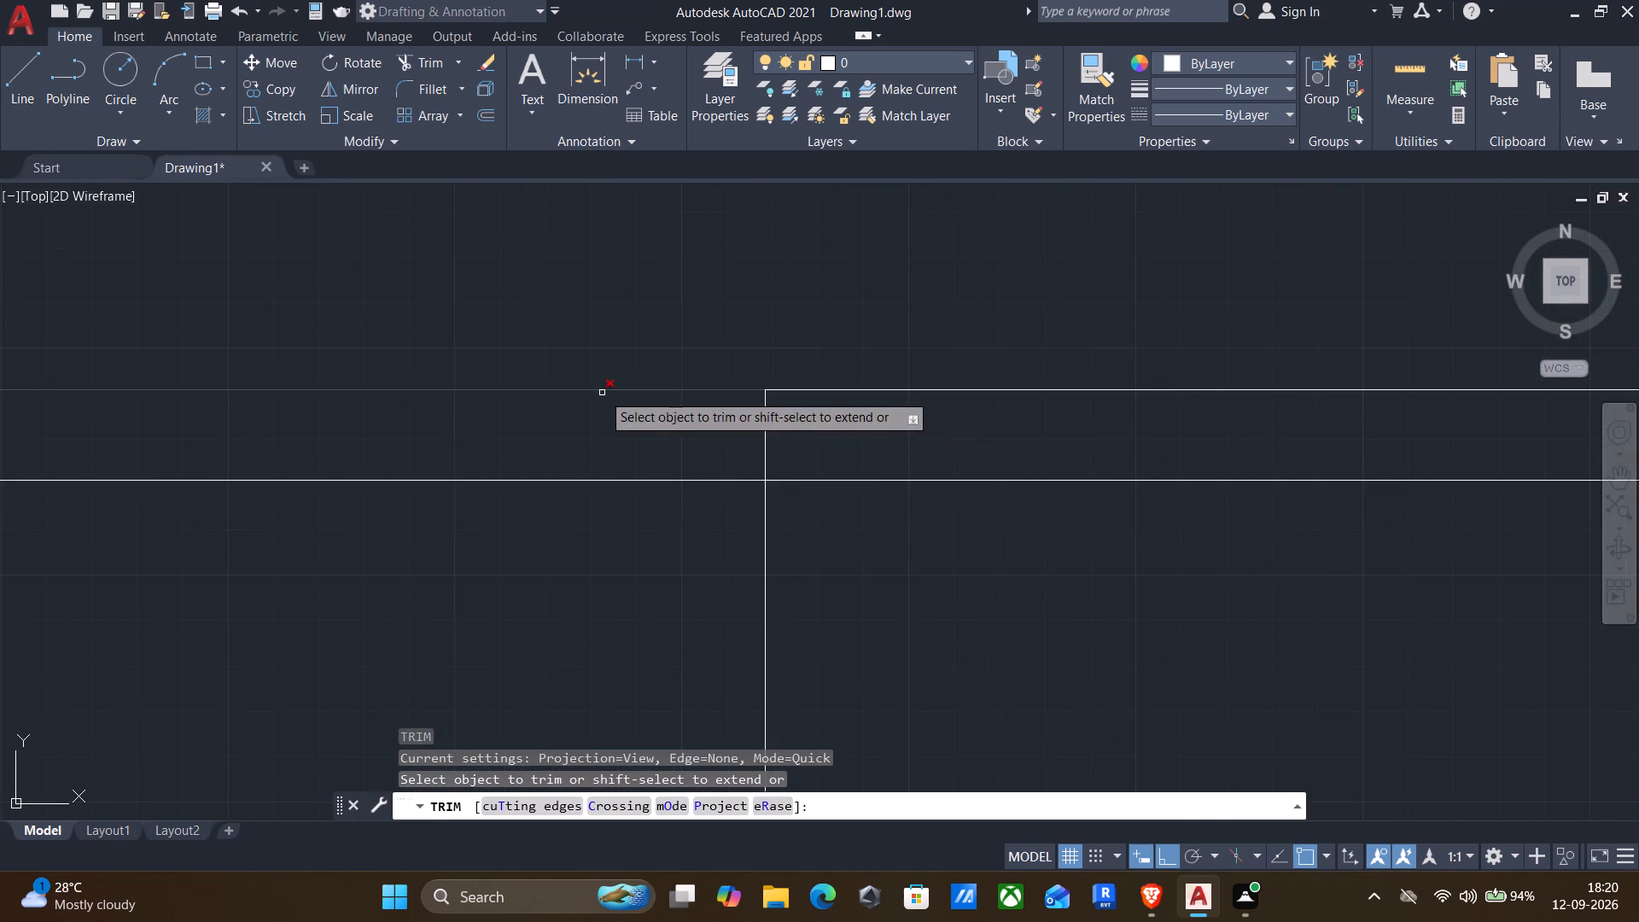
drag(676, 454, 830, 412)
scroll(822, 418, down, 3)
middle_drag(826, 305, 846, 866)
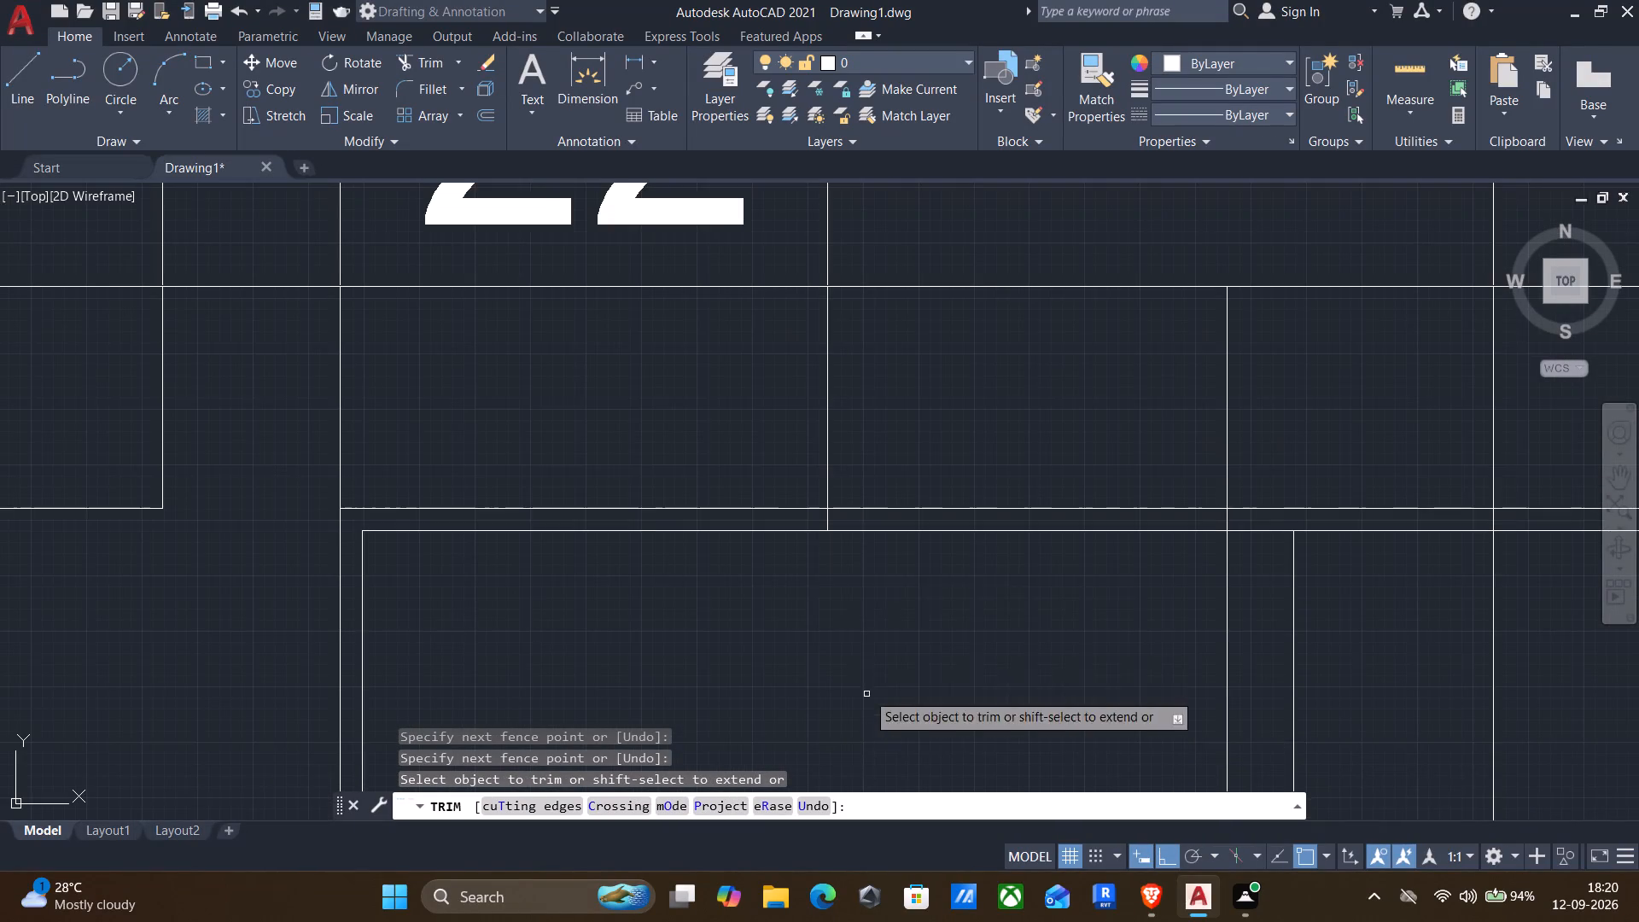
scroll(807, 546, up, 3)
click(872, 419)
scroll(891, 444, down, 3)
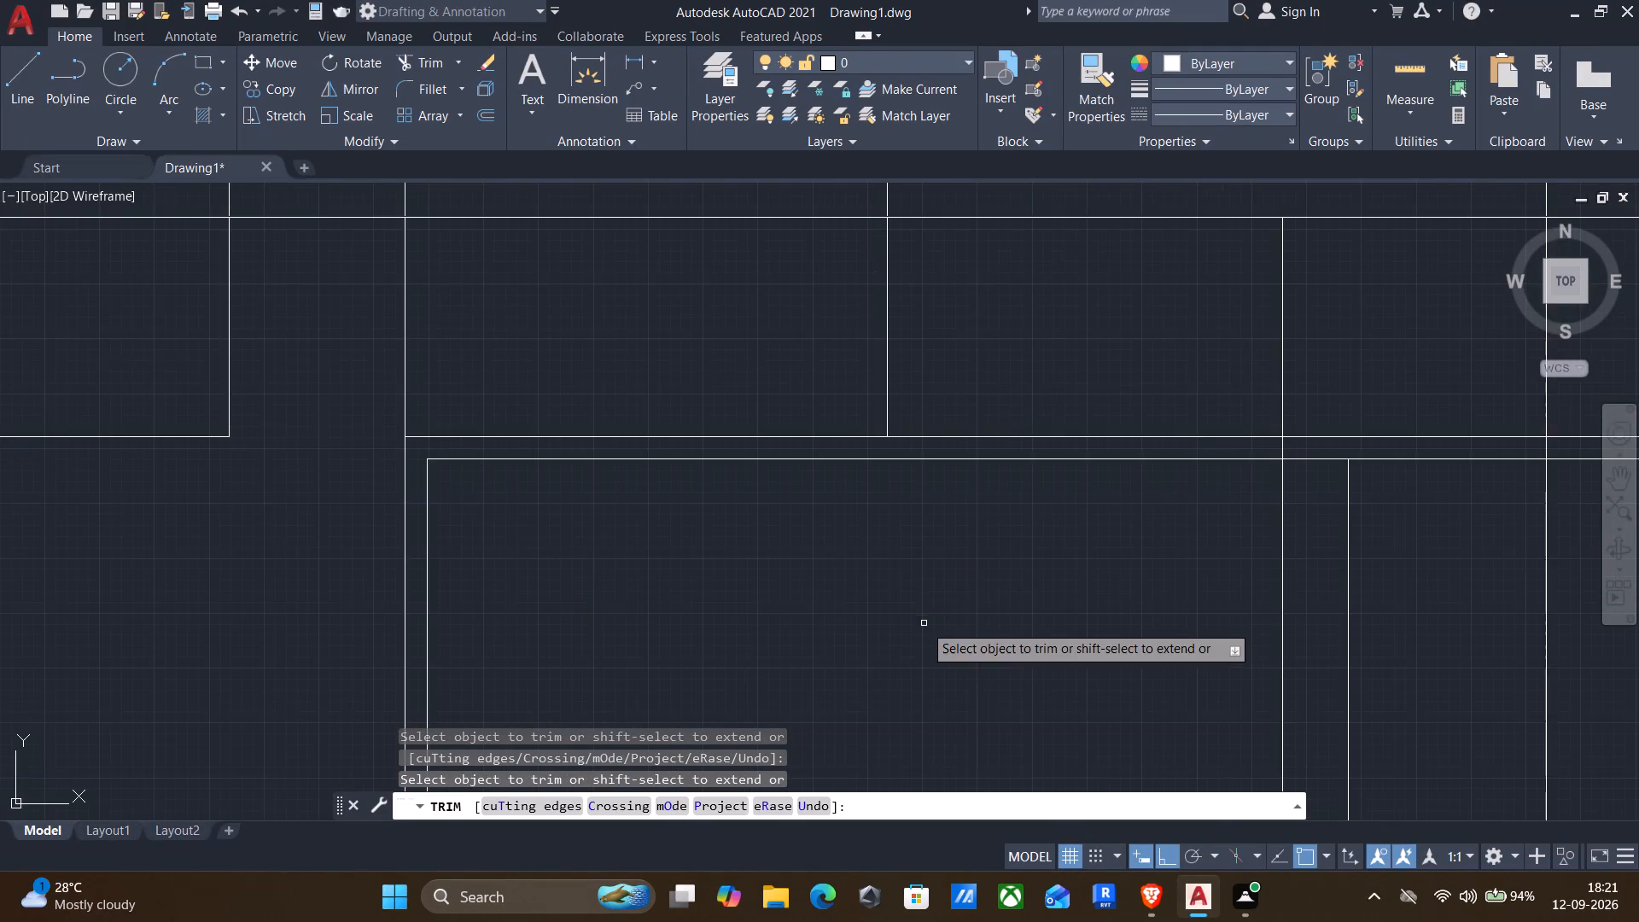
scroll(924, 627, down, 1)
middle_drag(924, 627, 970, 507)
scroll(978, 464, down, 1)
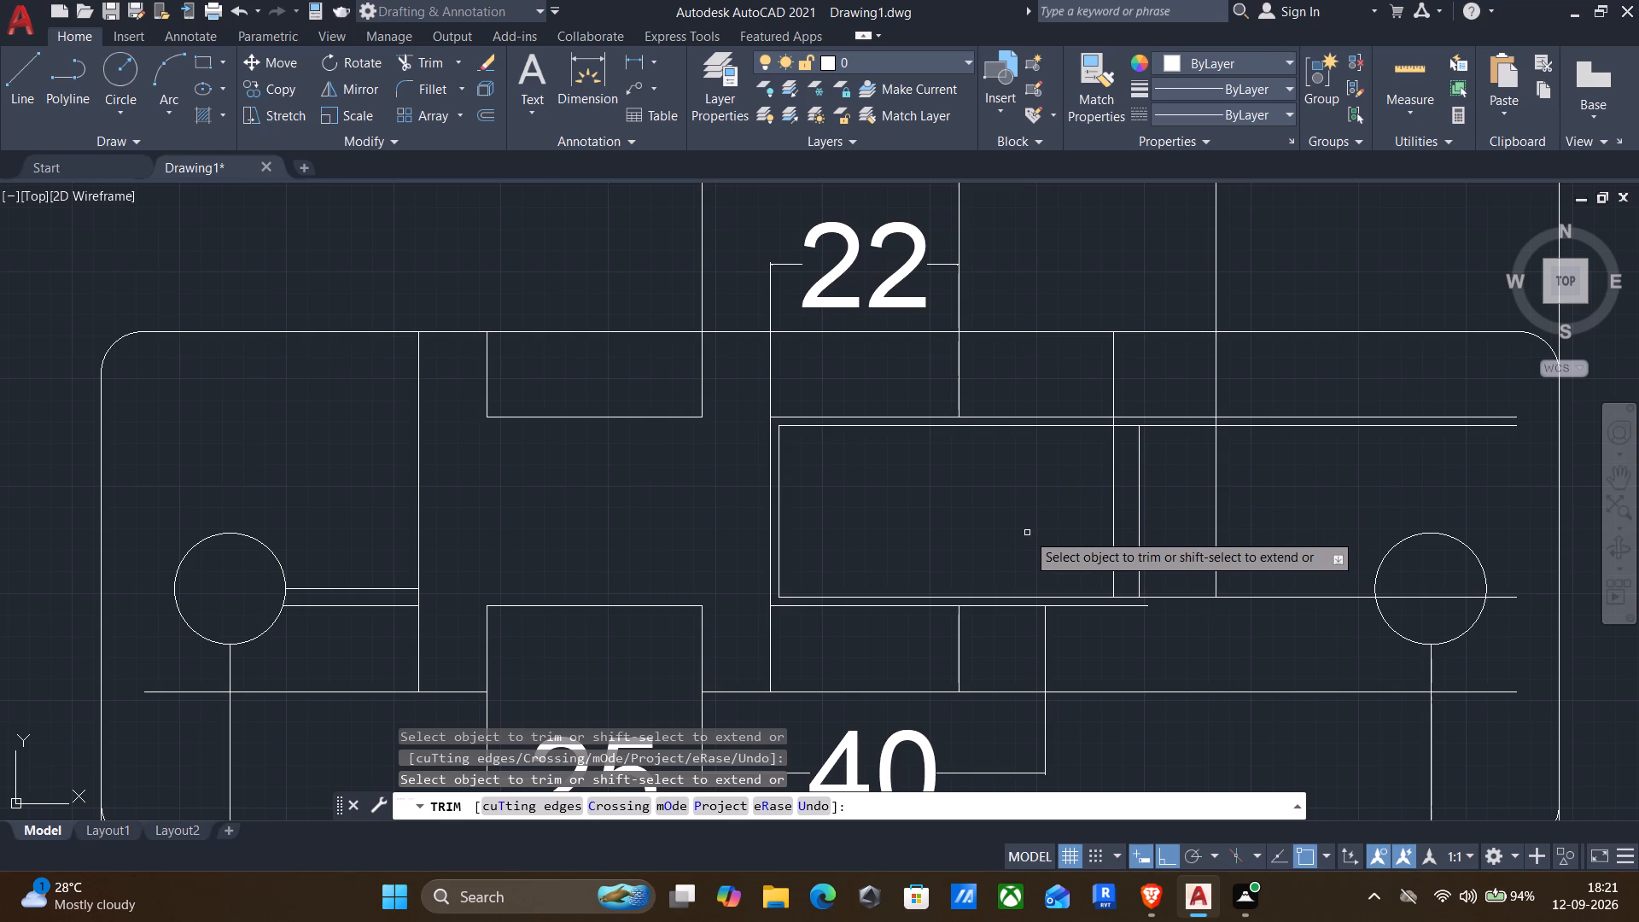
middle_drag(1027, 535, 1042, 499)
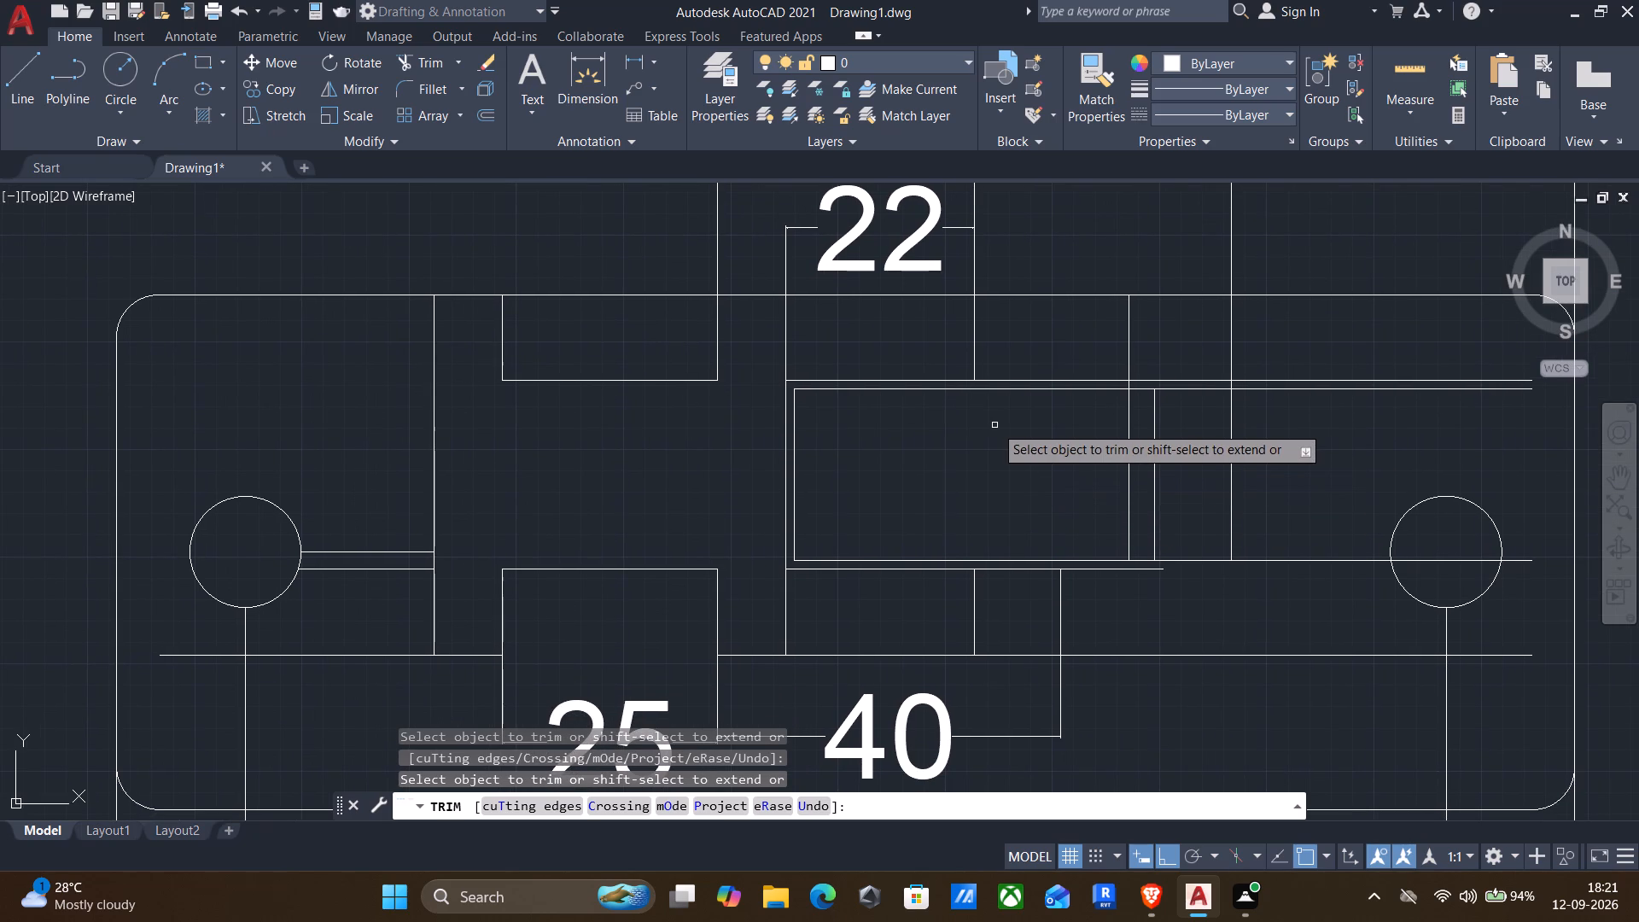
scroll(994, 427, down, 3)
key(Escape)
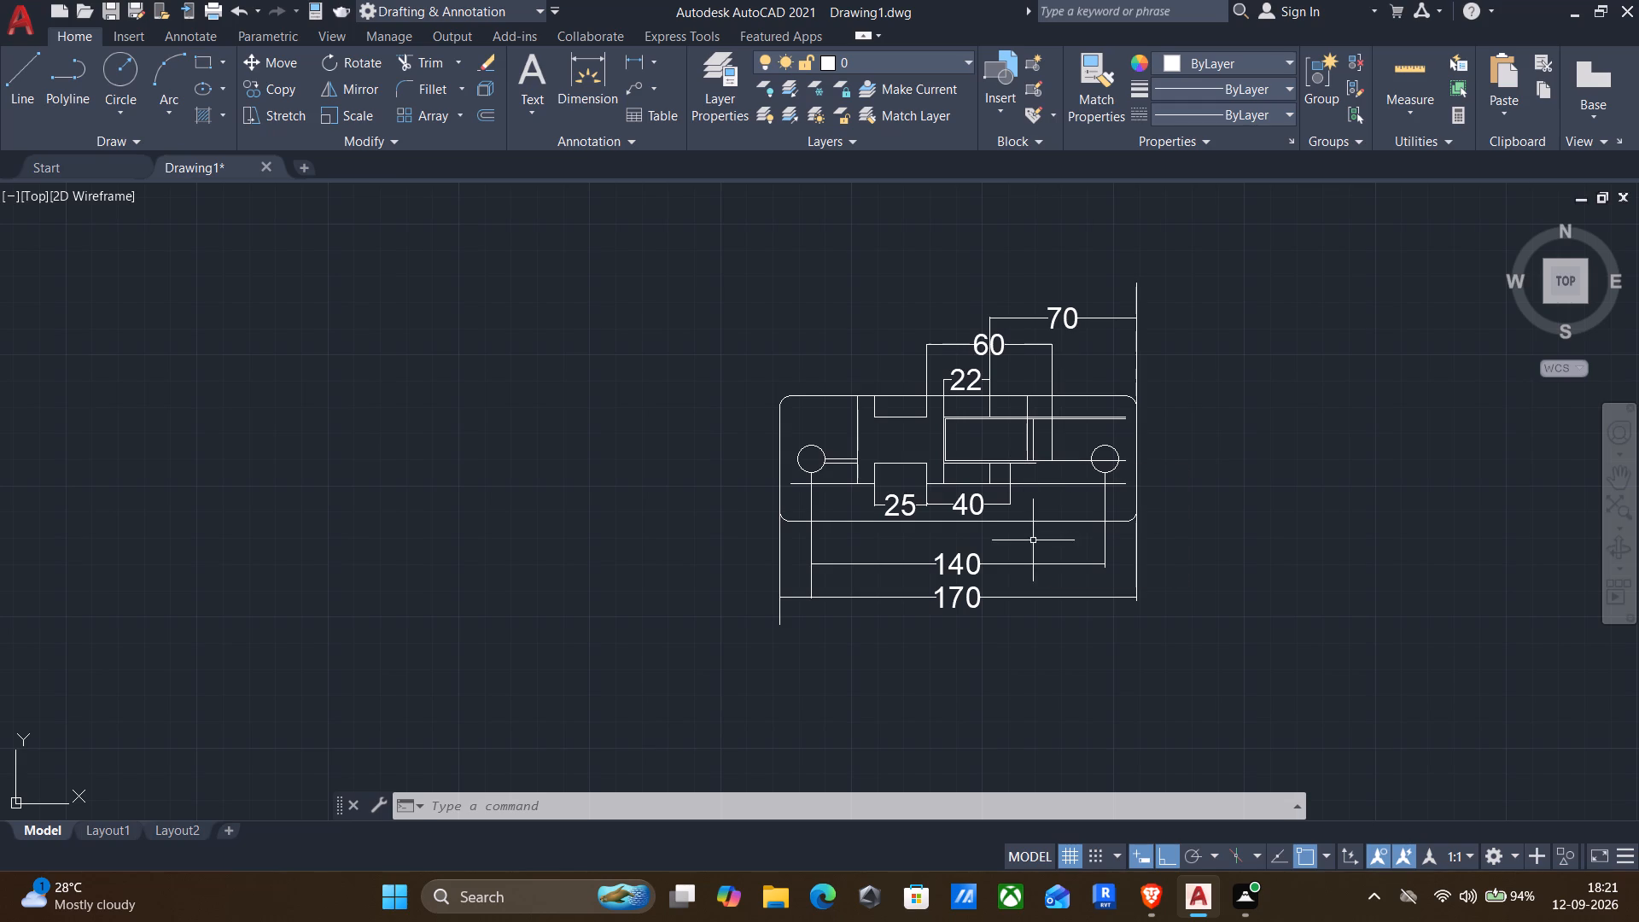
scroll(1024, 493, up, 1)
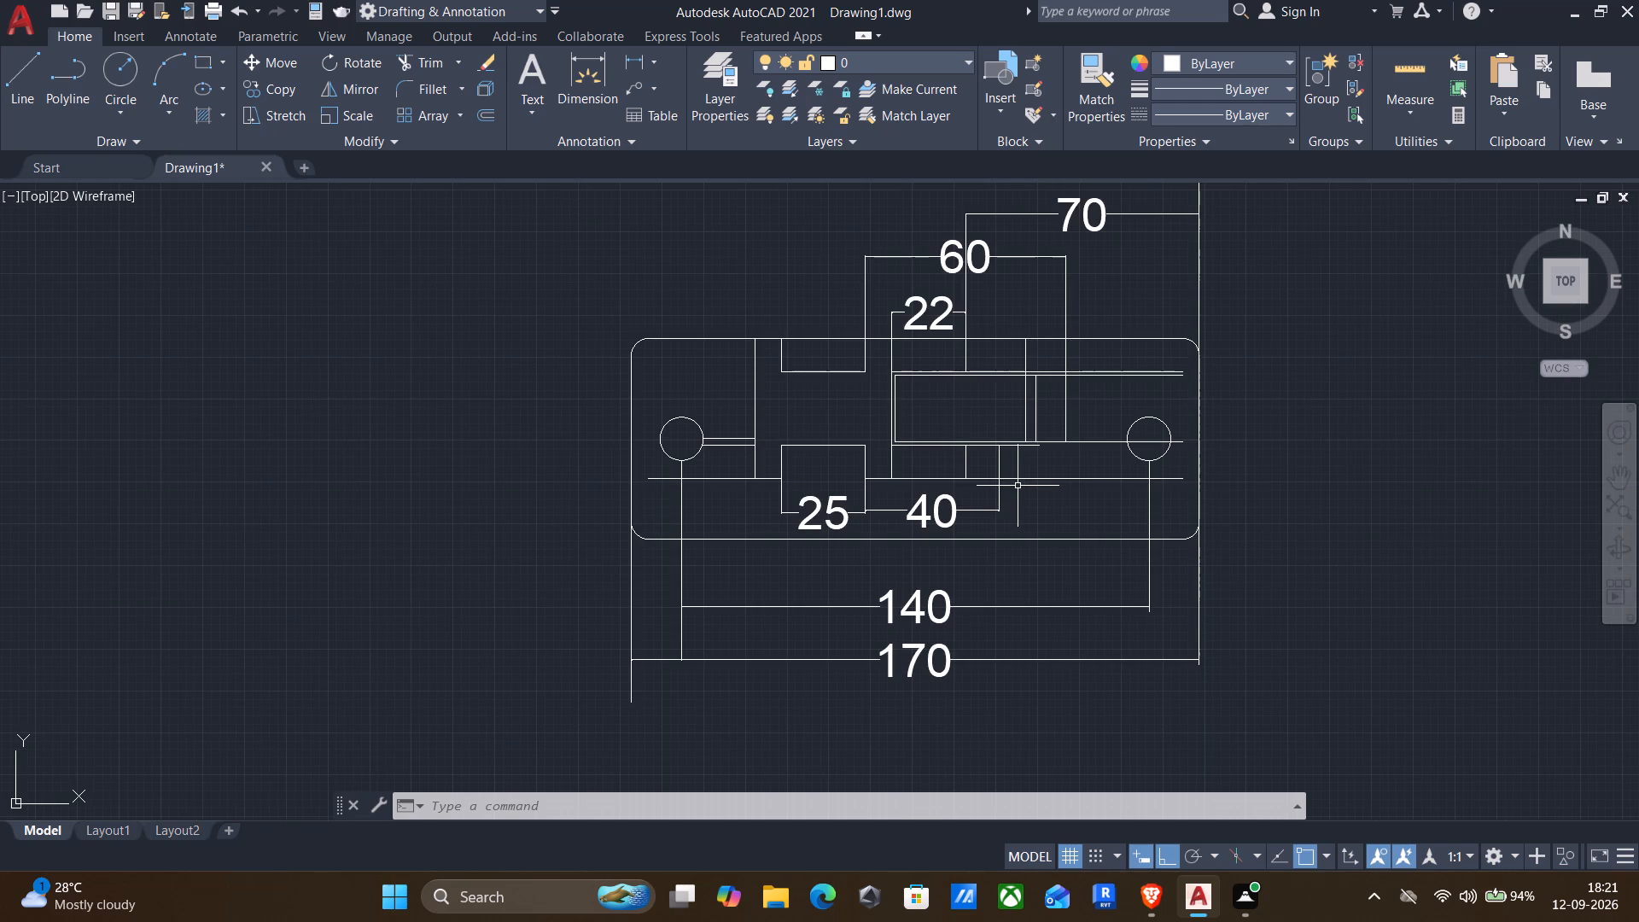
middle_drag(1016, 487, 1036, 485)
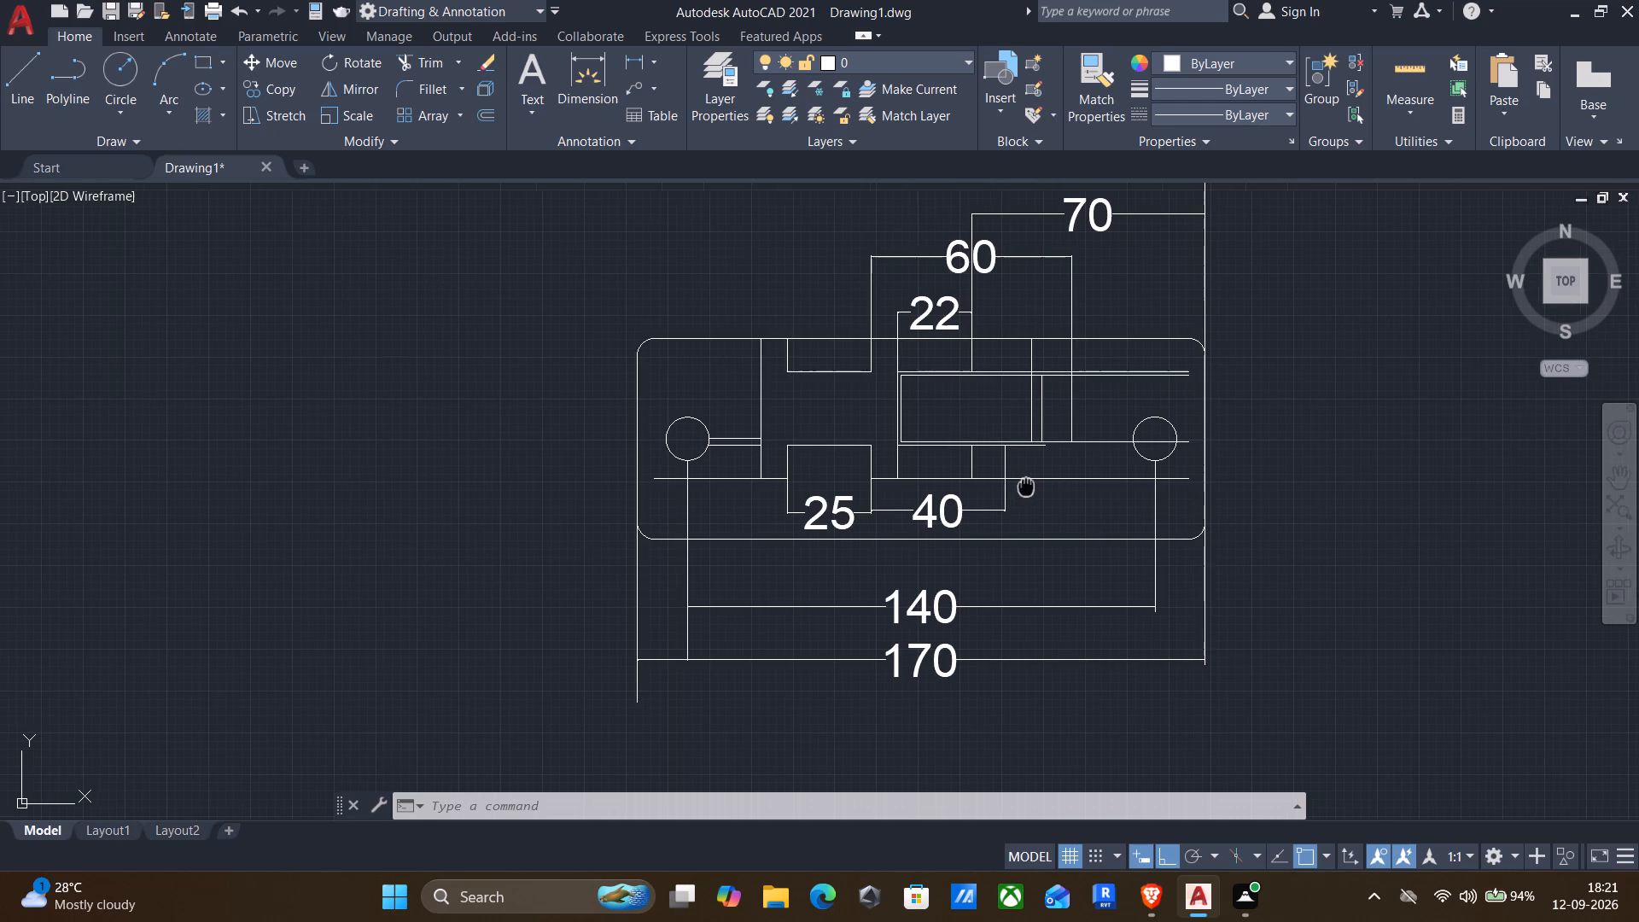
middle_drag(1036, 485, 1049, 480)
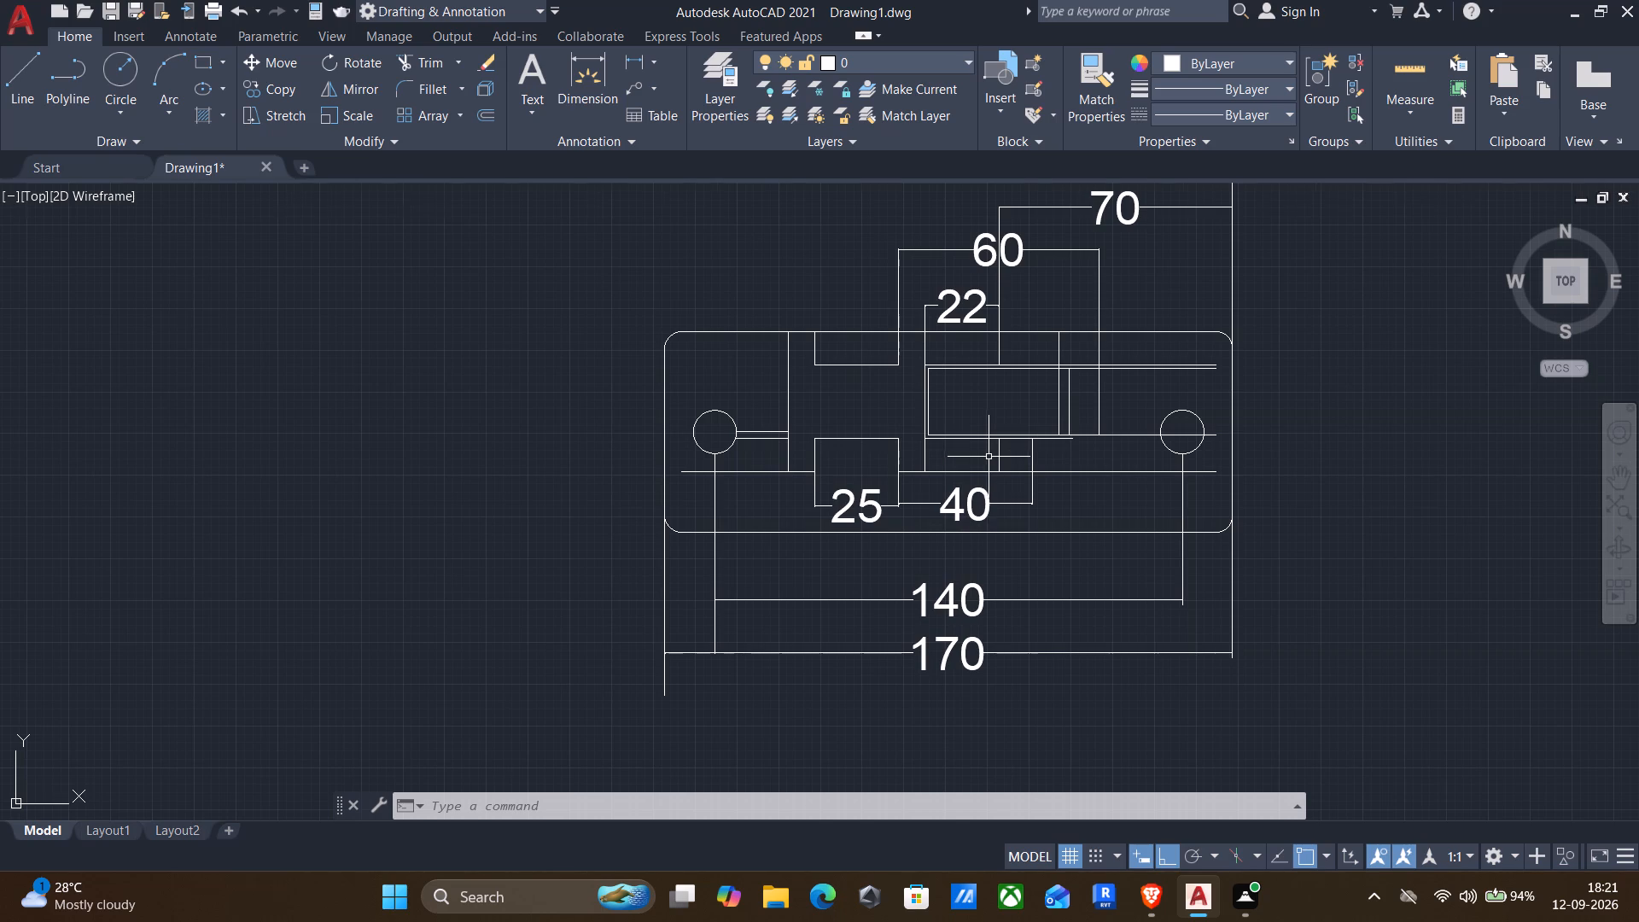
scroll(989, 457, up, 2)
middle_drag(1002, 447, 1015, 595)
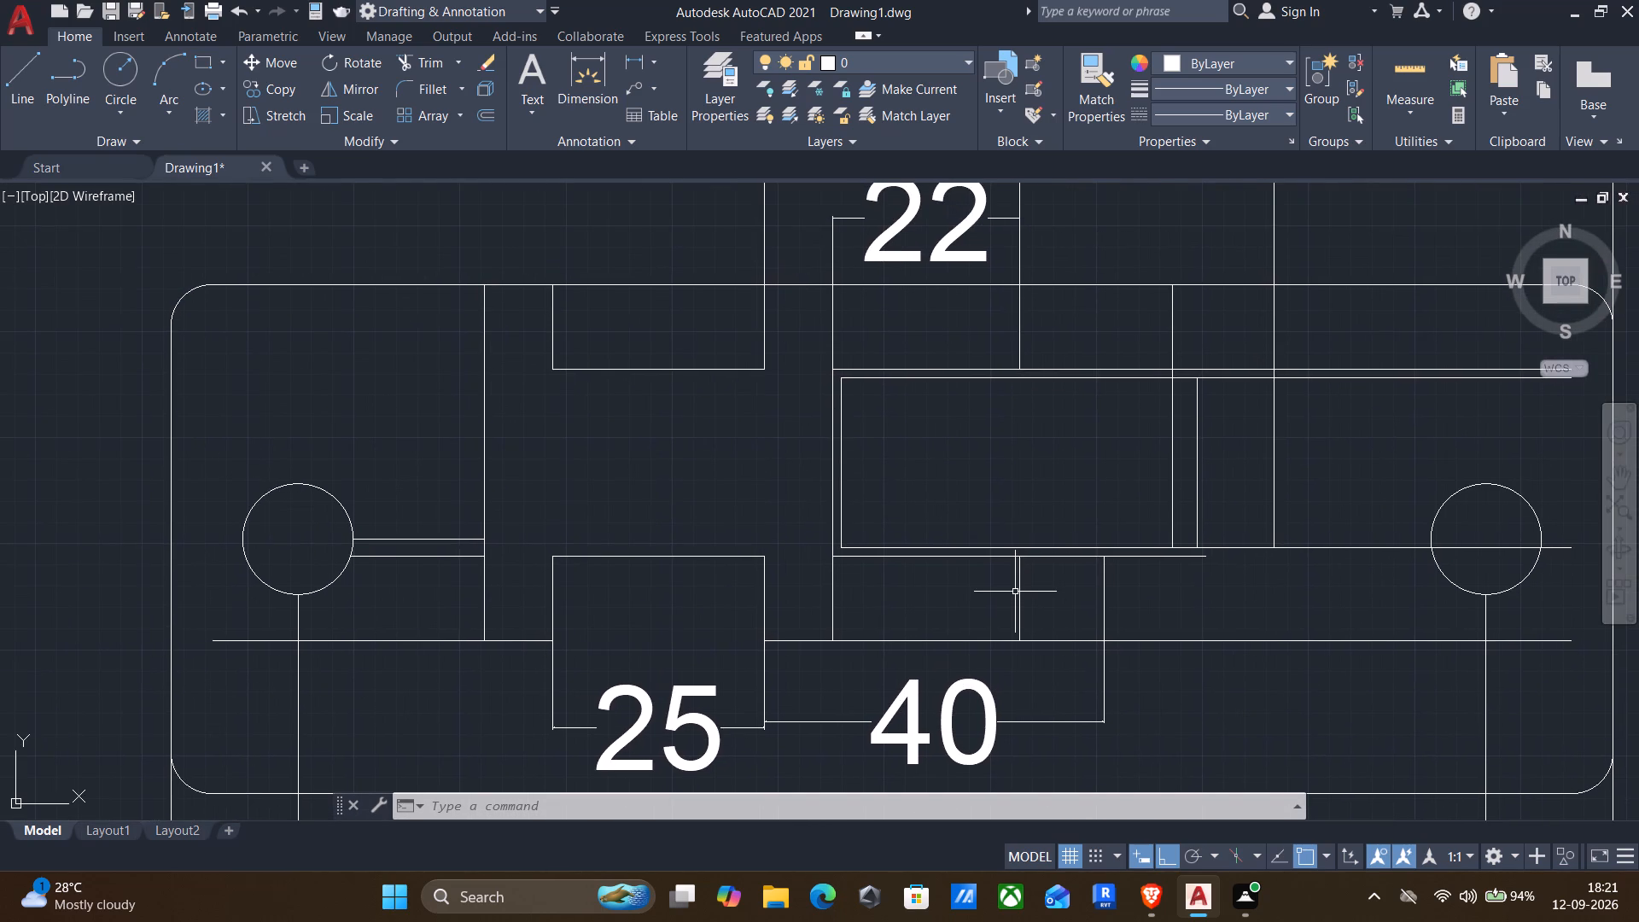
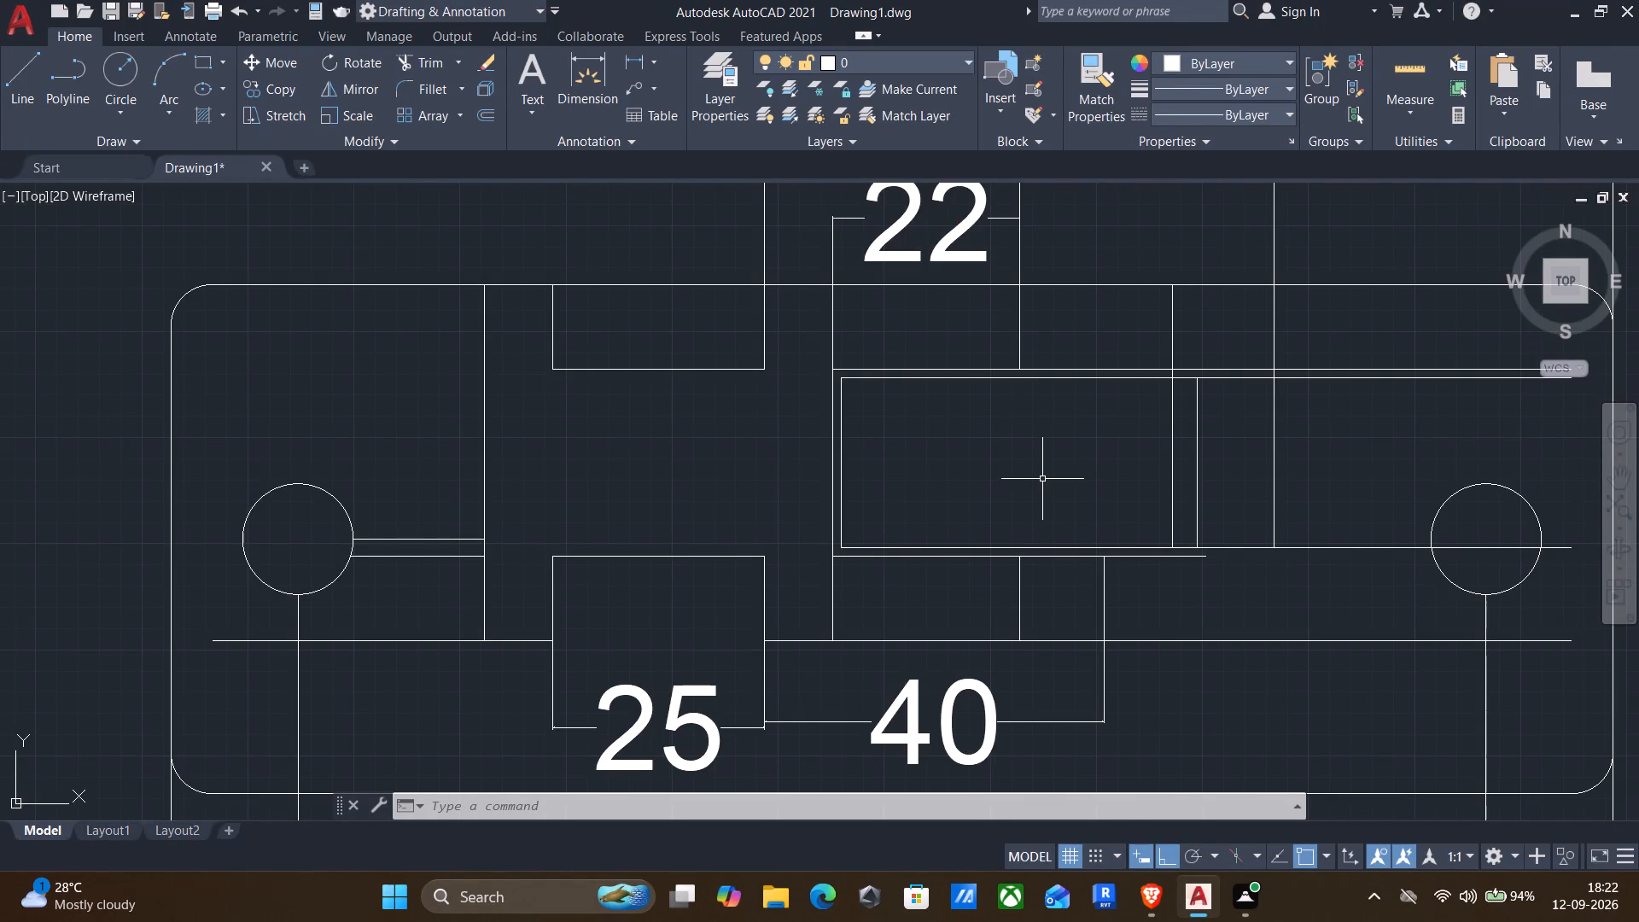
Measure the horizontal distance from the 60 dimension's right extension line to the plate's right edge.
scroll(1079, 435, down, 1)
middle_drag(1068, 441, 1006, 481)
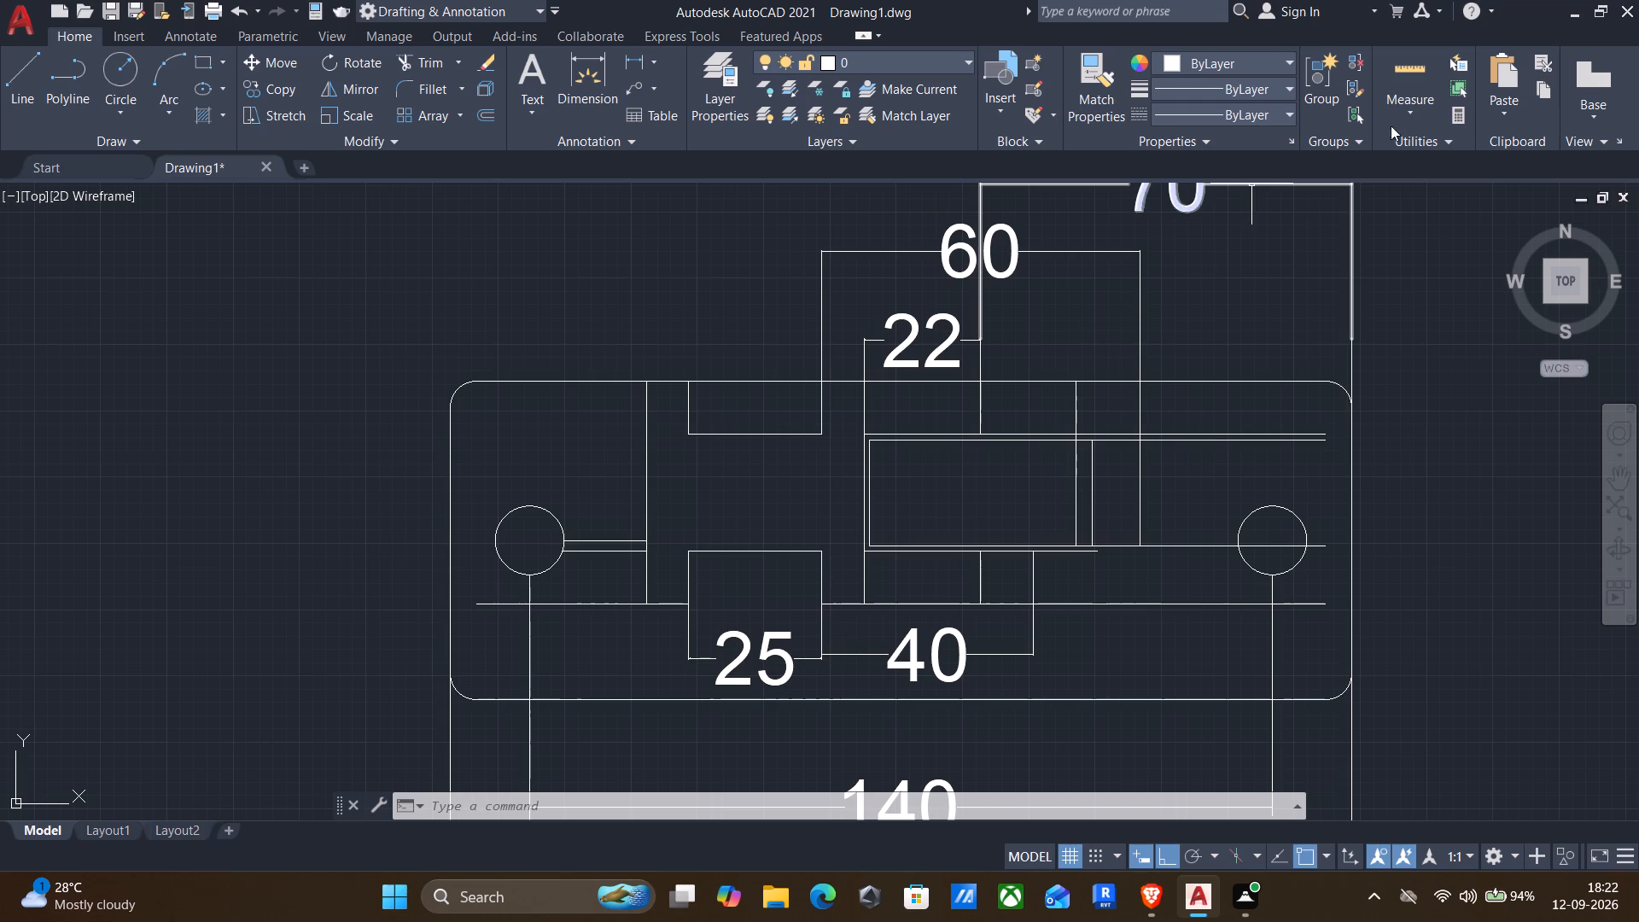
click(1398, 71)
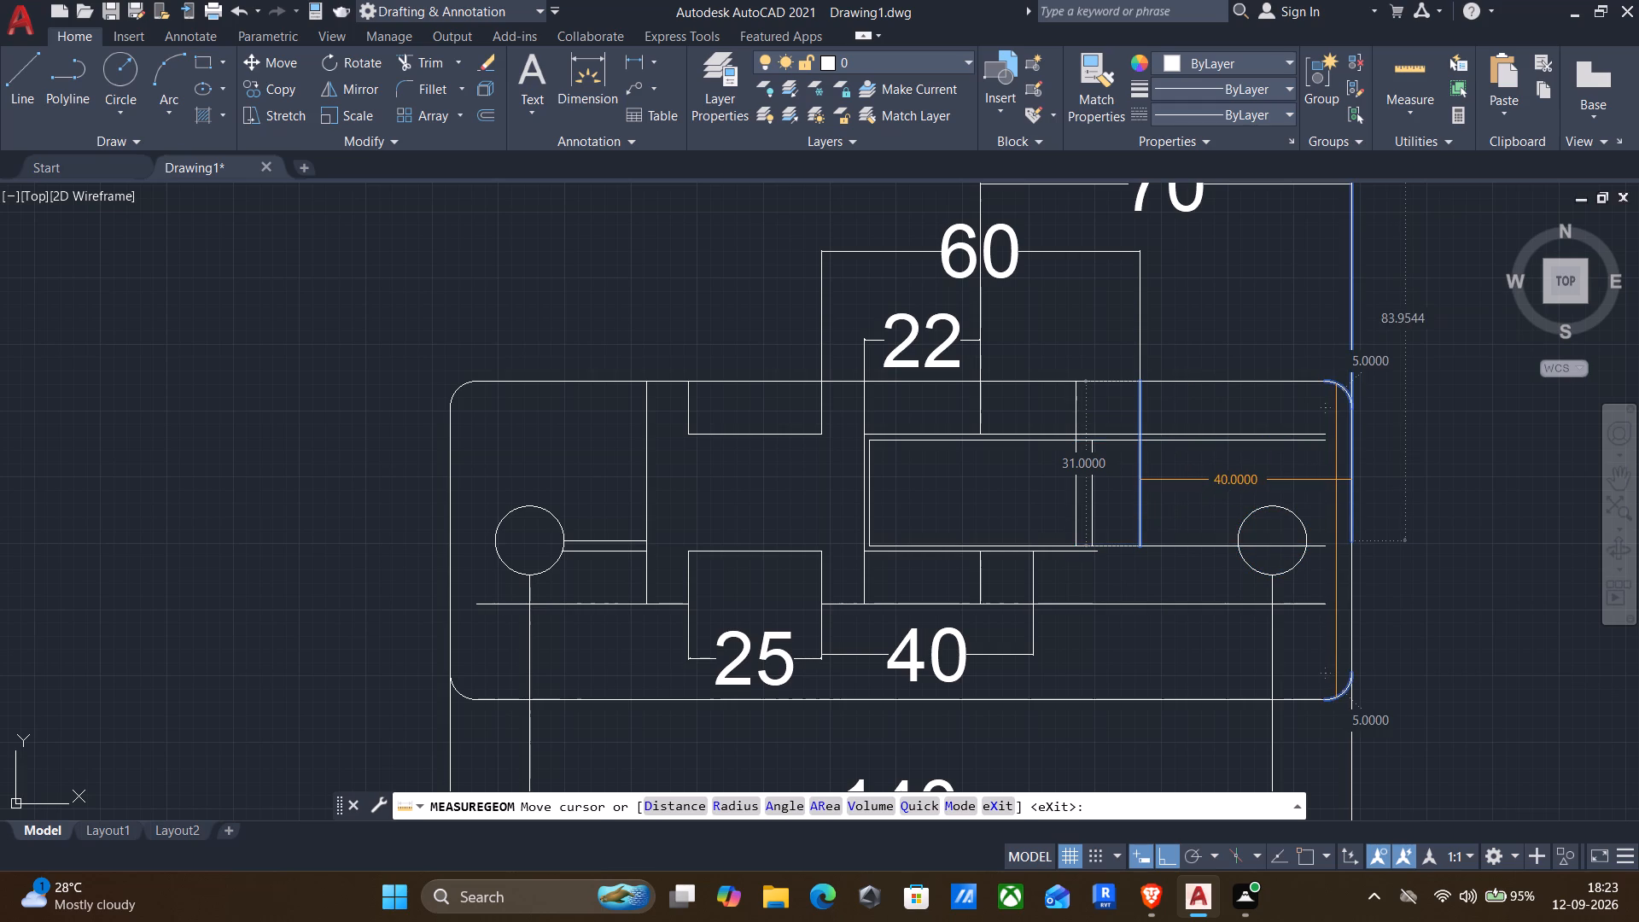
key(Escape)
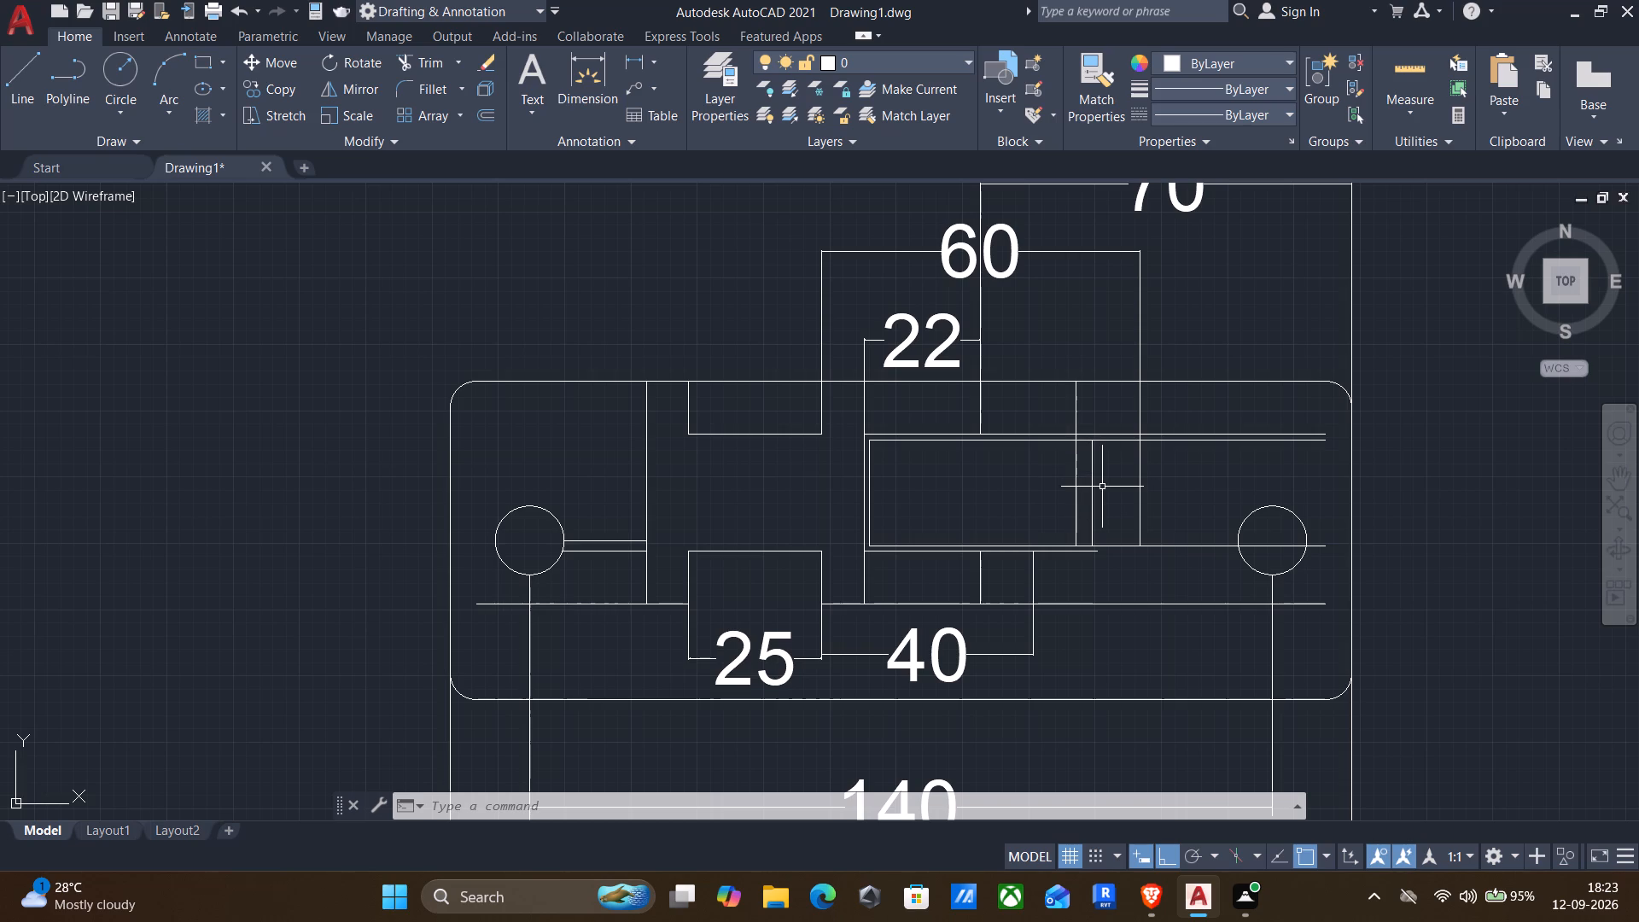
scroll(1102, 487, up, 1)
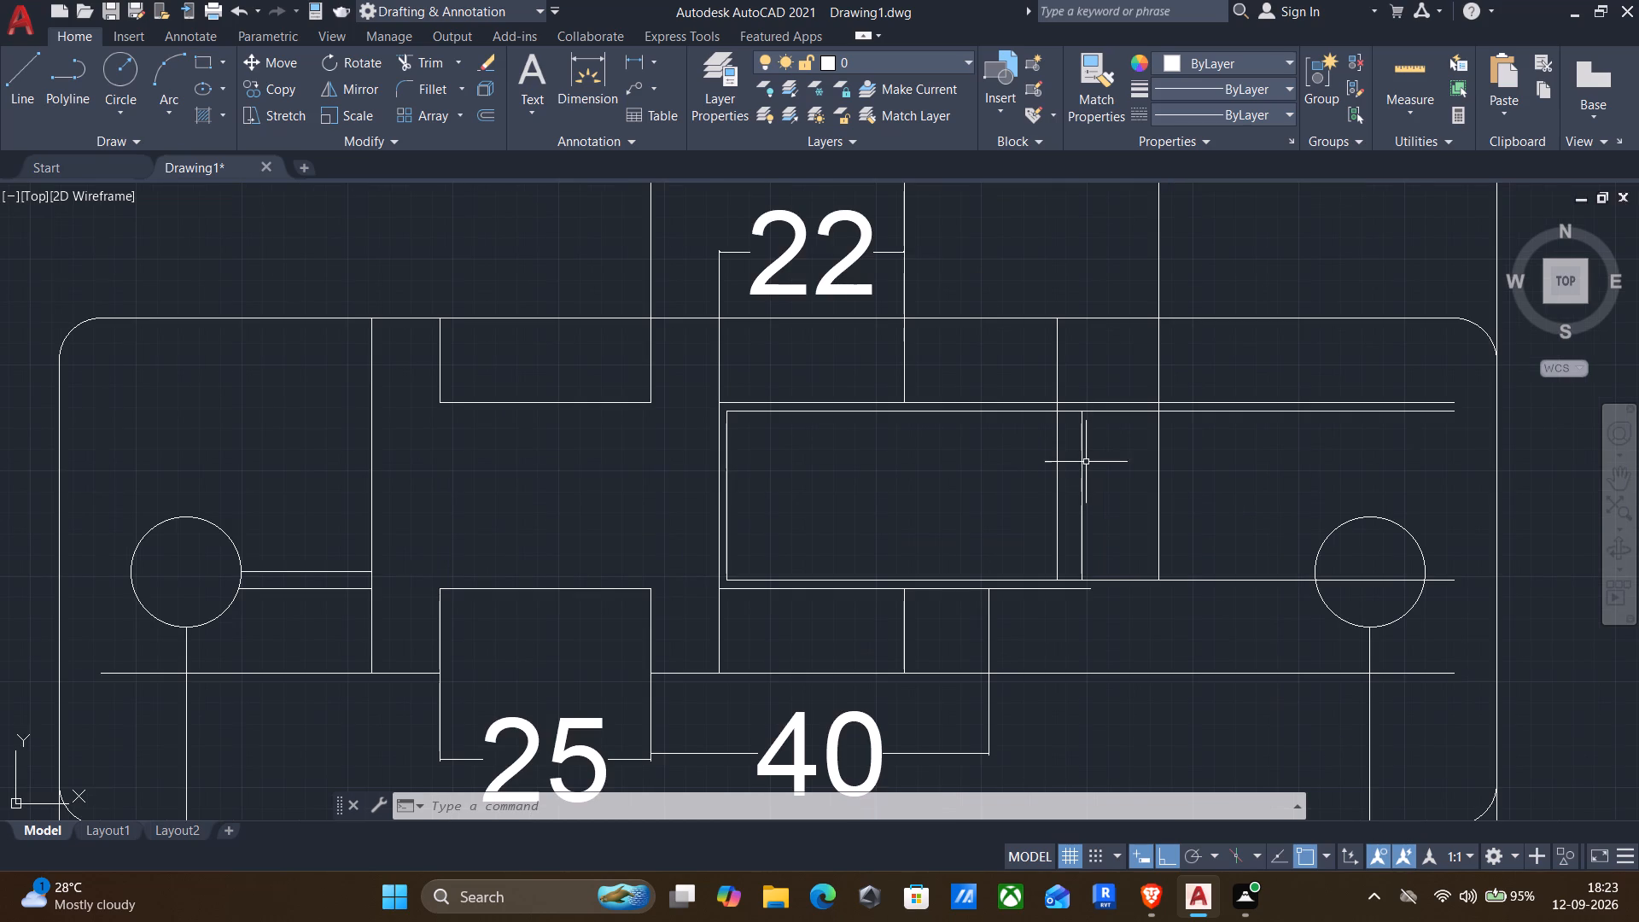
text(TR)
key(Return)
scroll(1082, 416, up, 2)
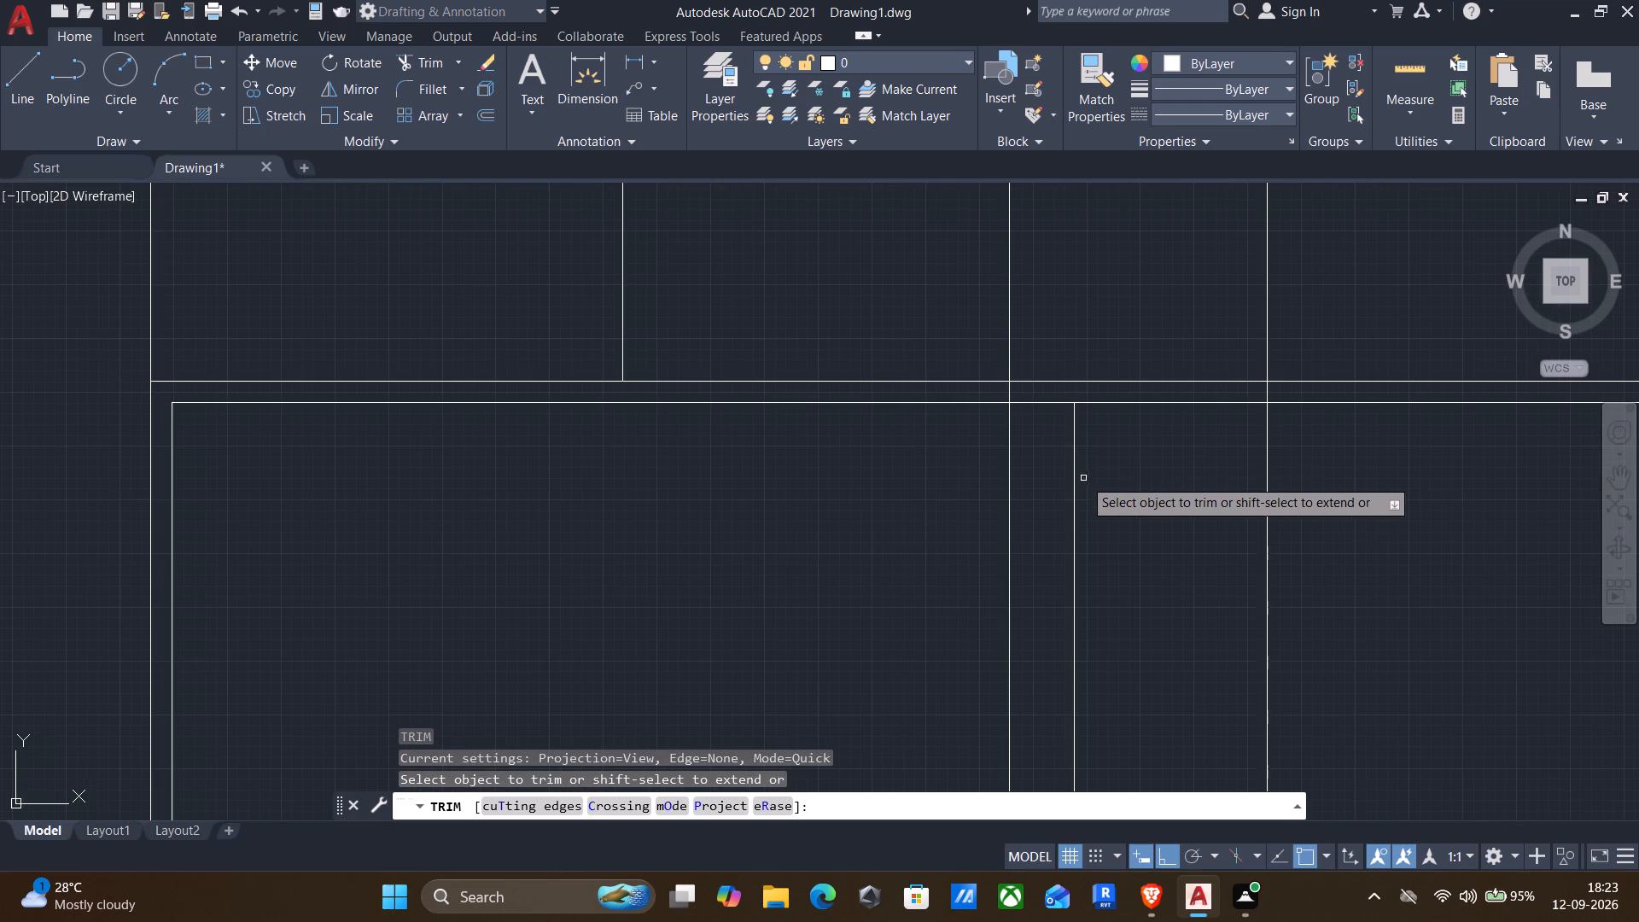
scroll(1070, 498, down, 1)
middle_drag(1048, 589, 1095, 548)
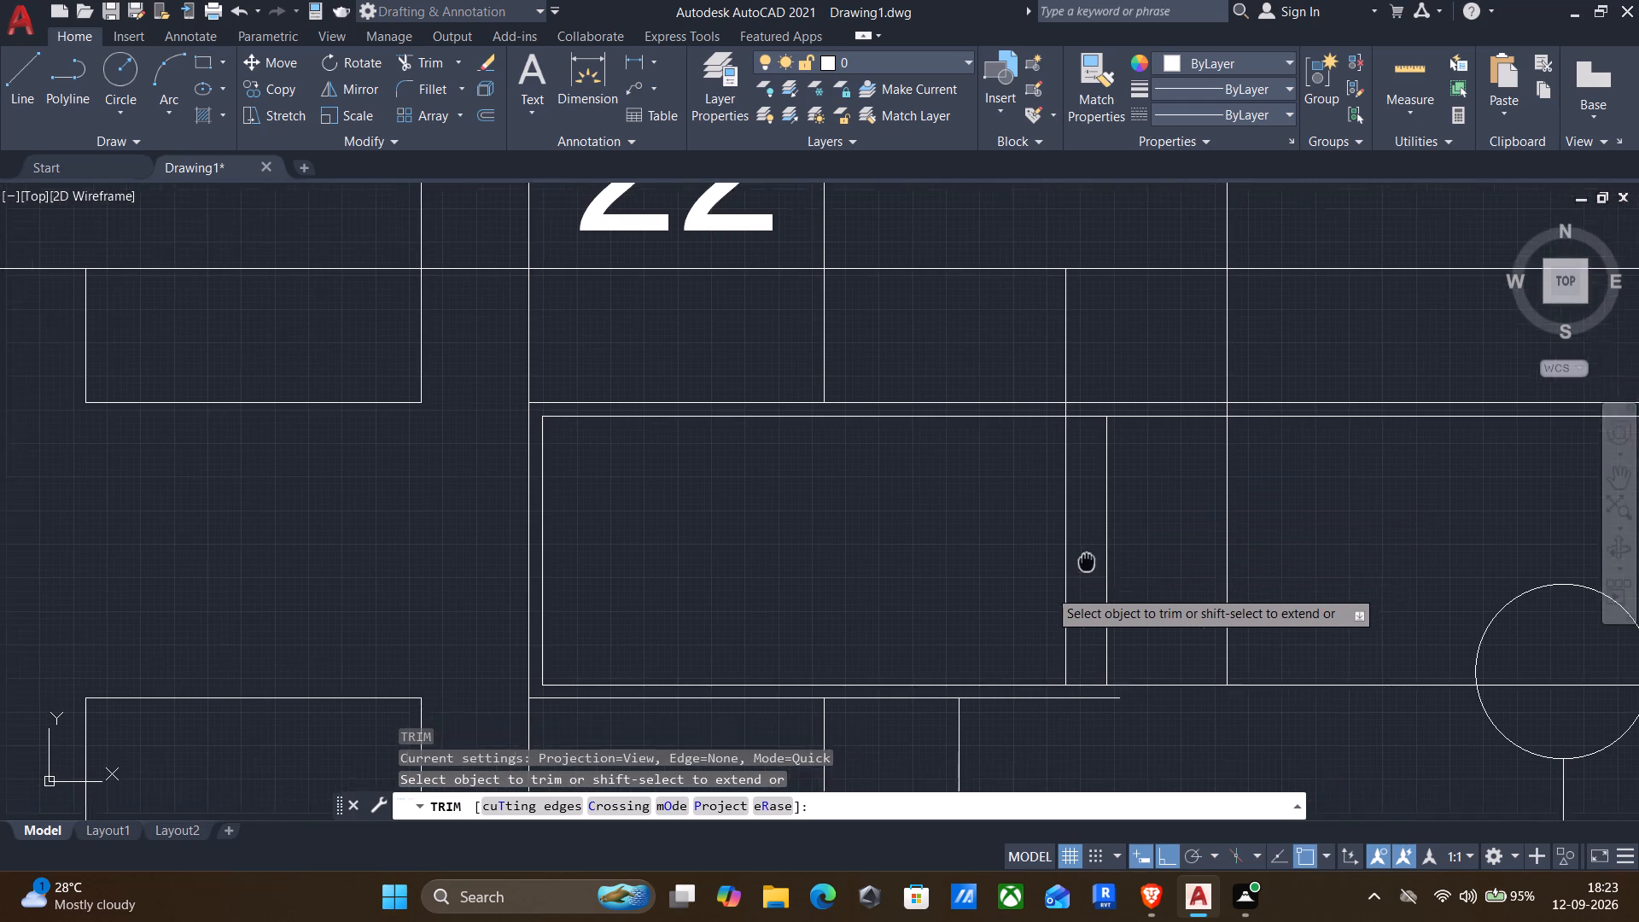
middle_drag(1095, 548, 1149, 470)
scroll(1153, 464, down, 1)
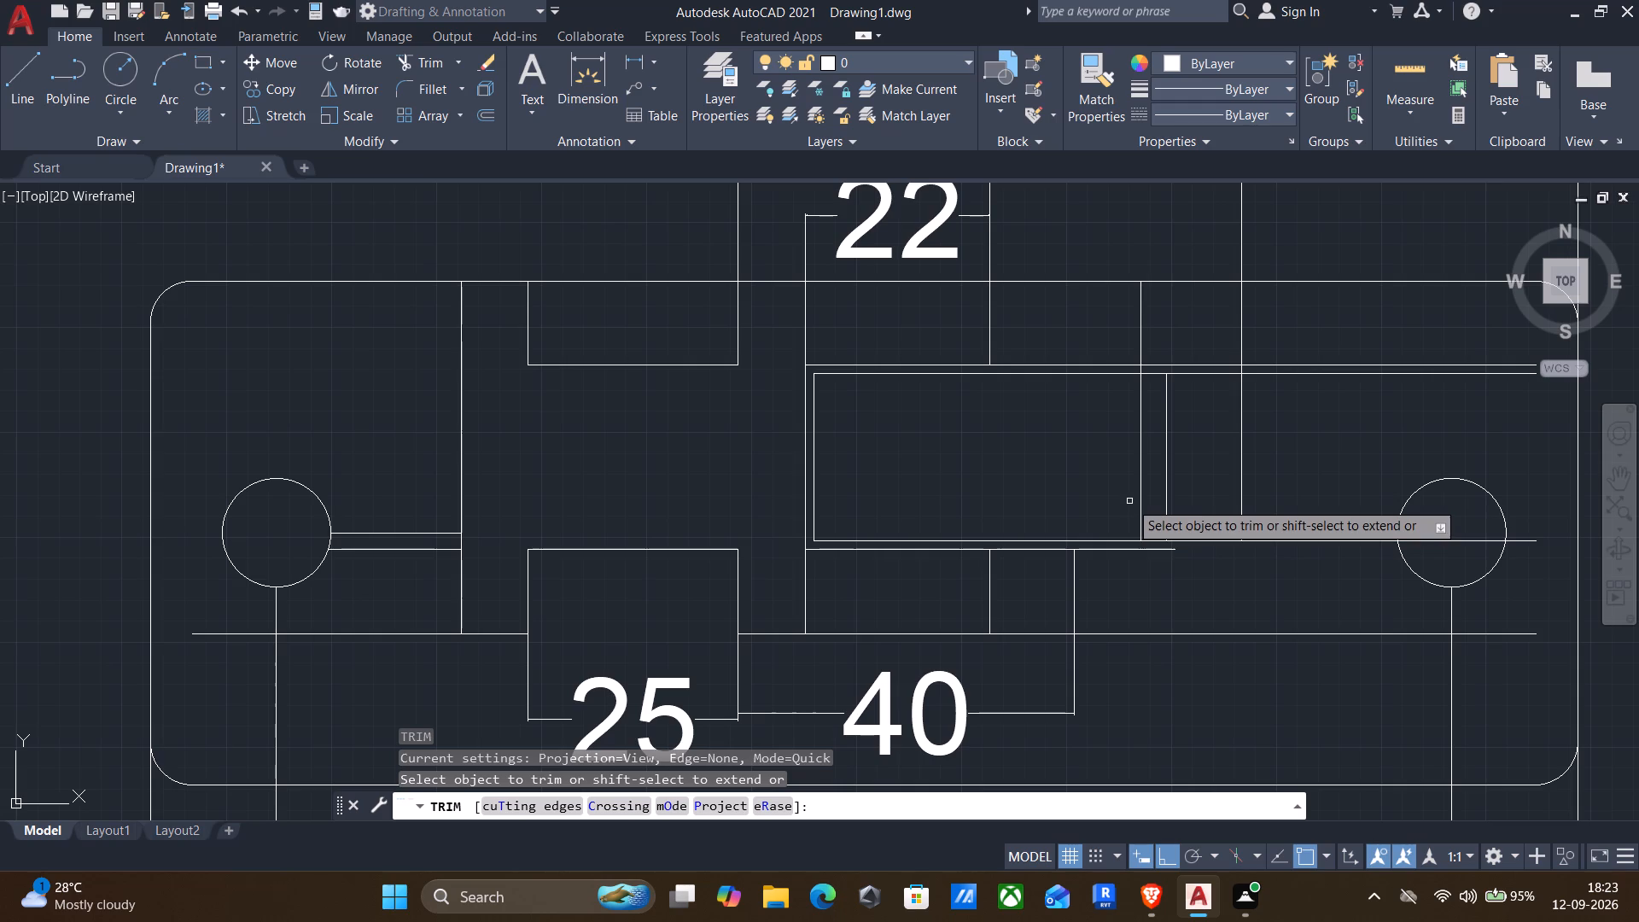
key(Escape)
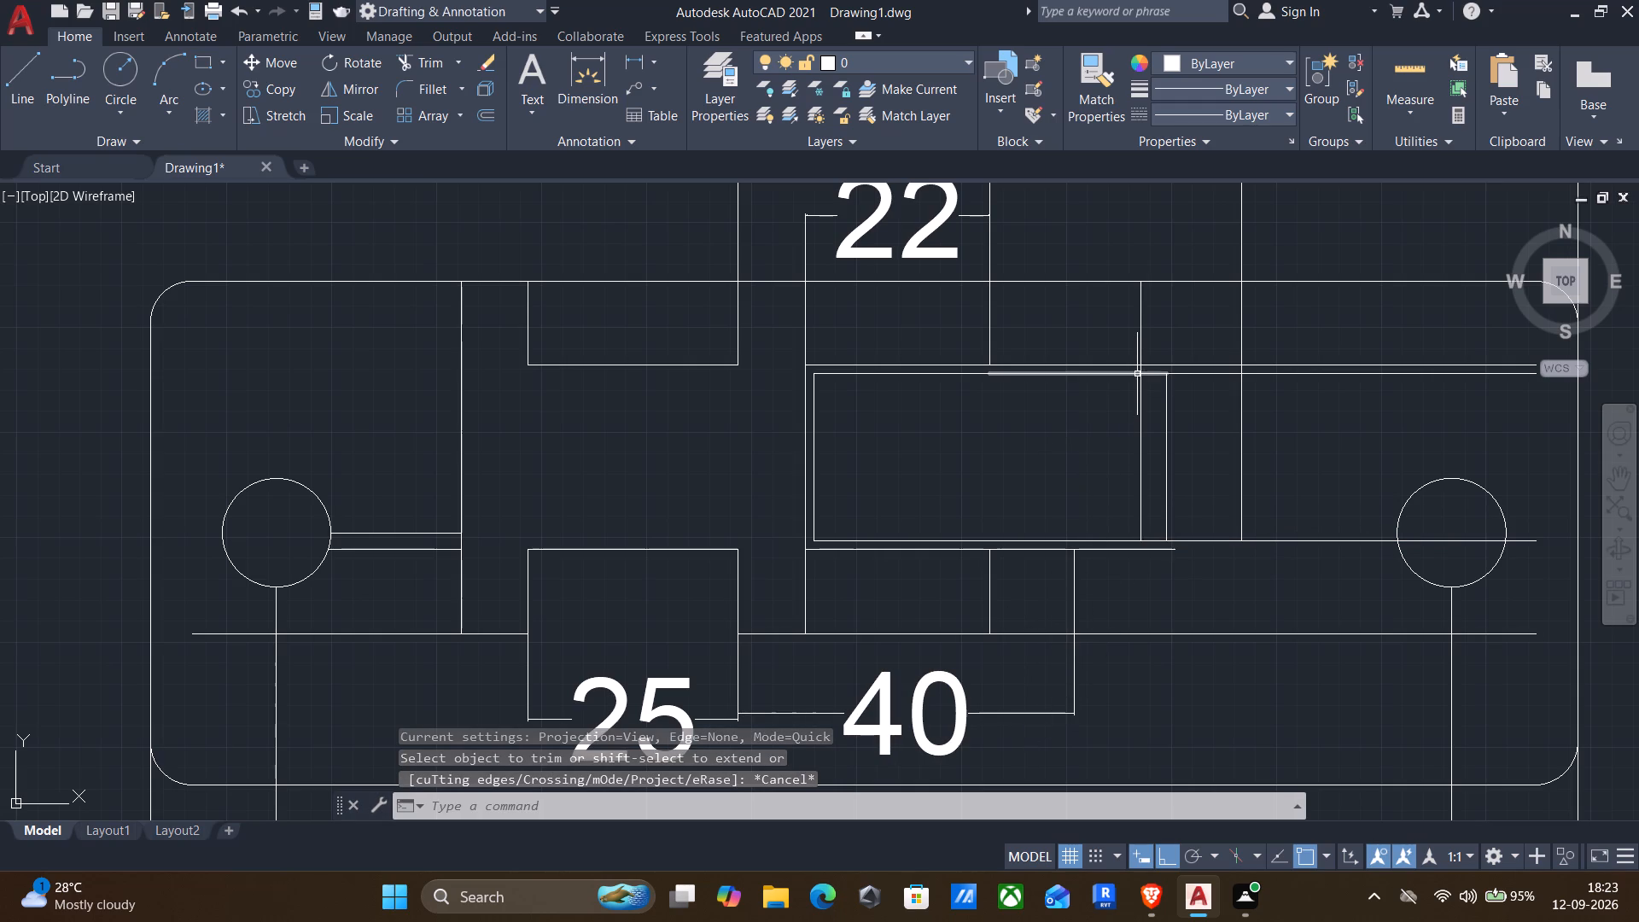
Trim the inner box's right vertical line above the box, from the inner top edge up to the plate's top edge.
key(t)
key(r)
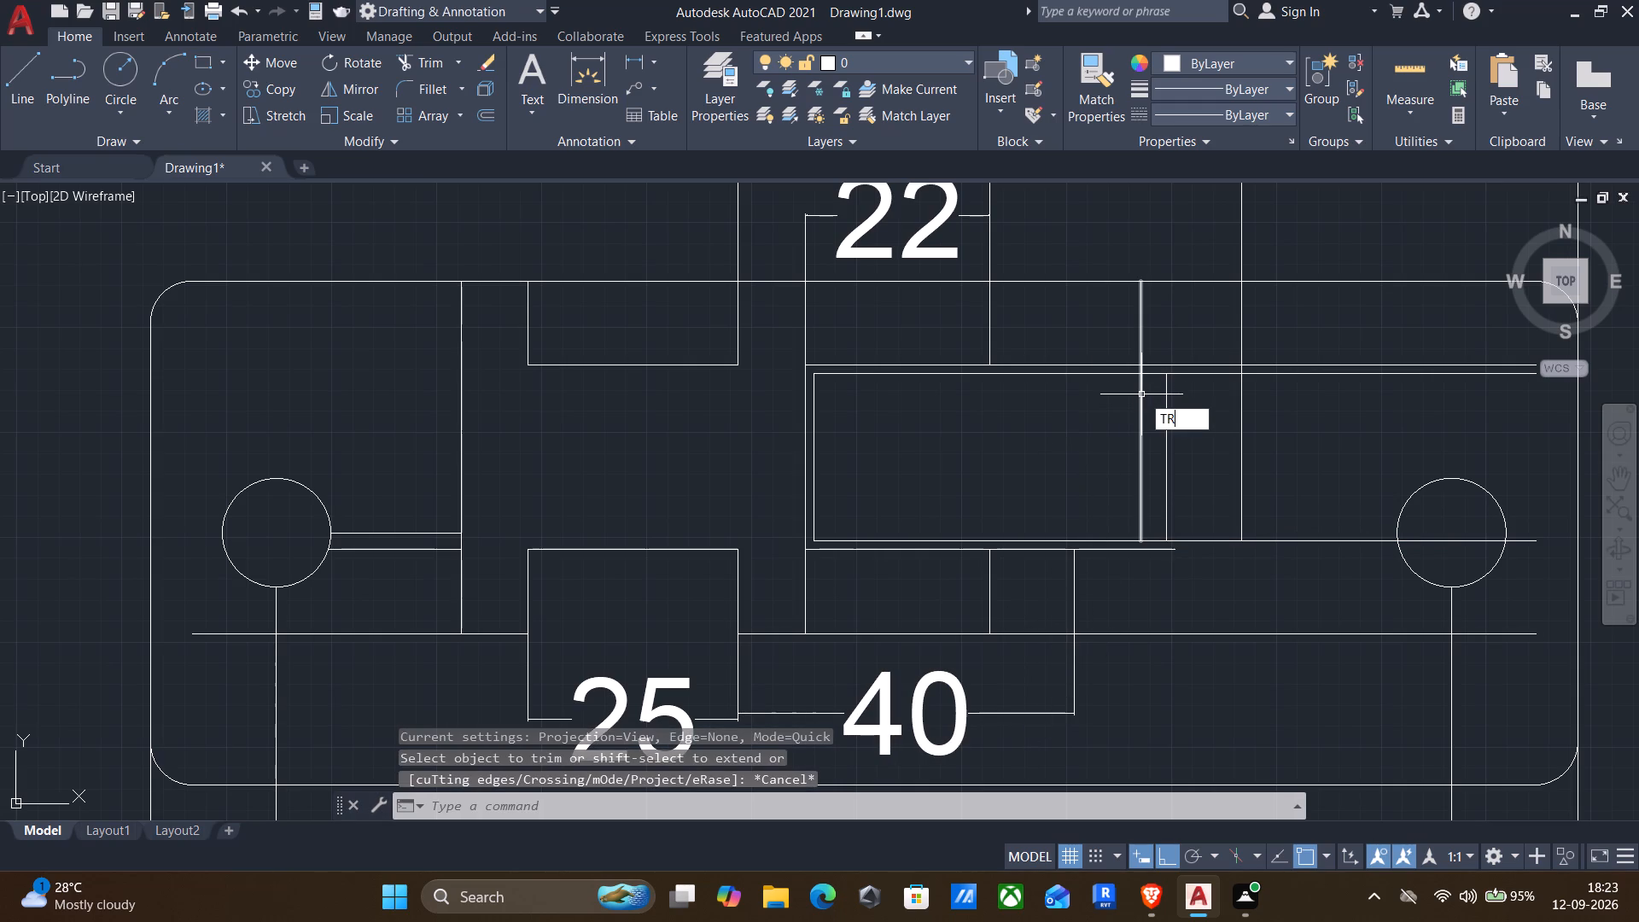
key(plus)
scroll(1144, 393, up, 1)
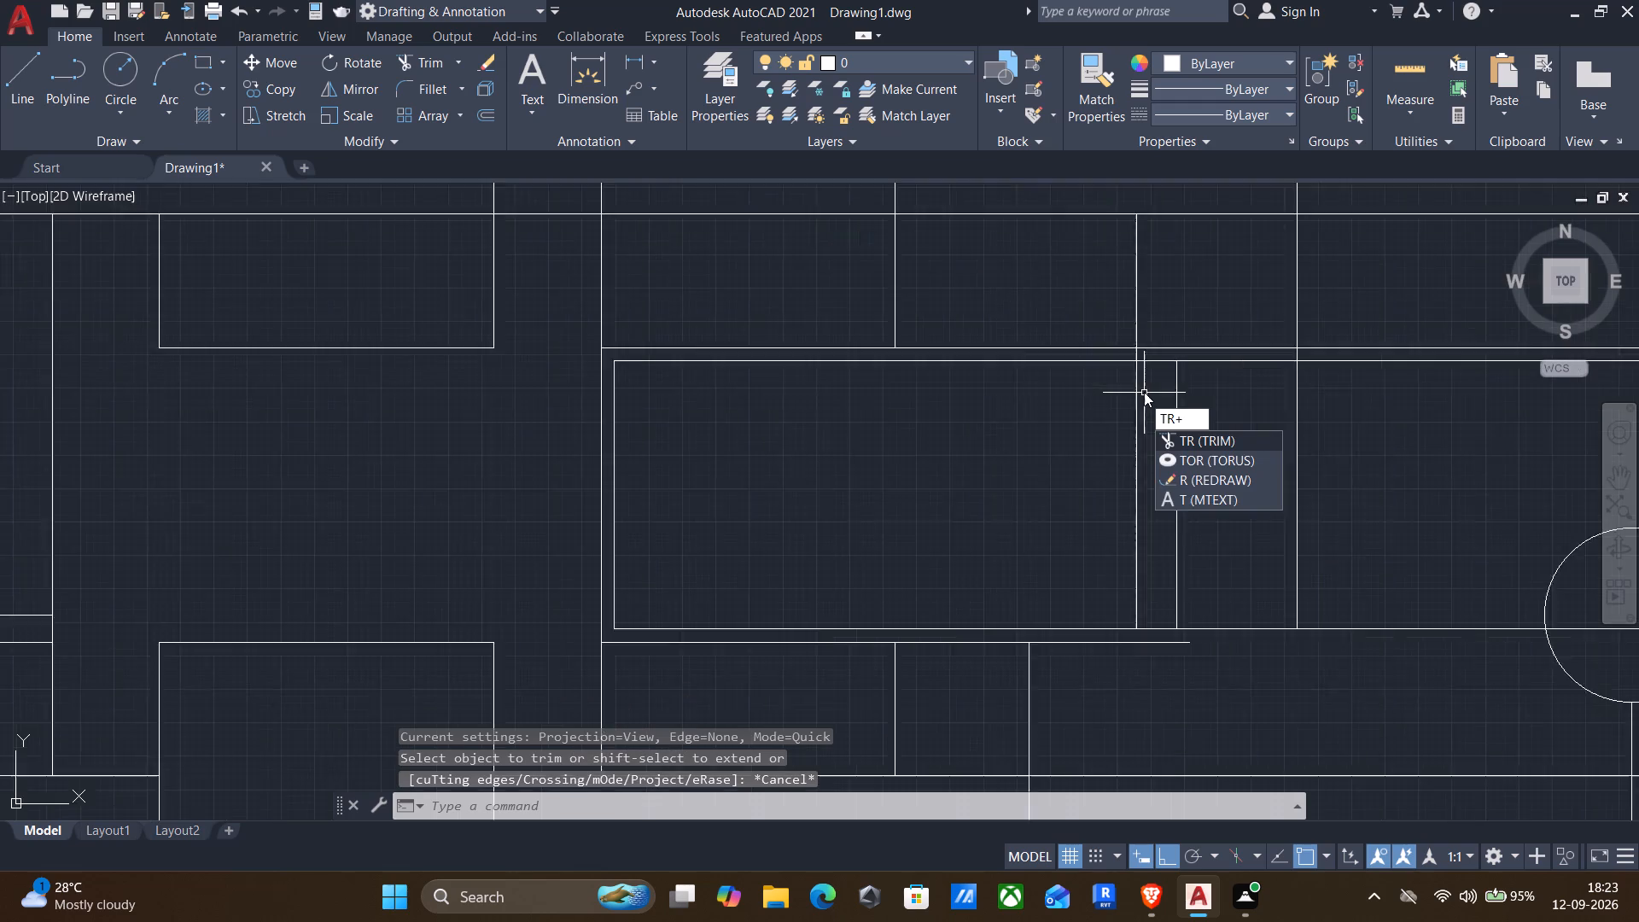
scroll(1144, 392, up, 2)
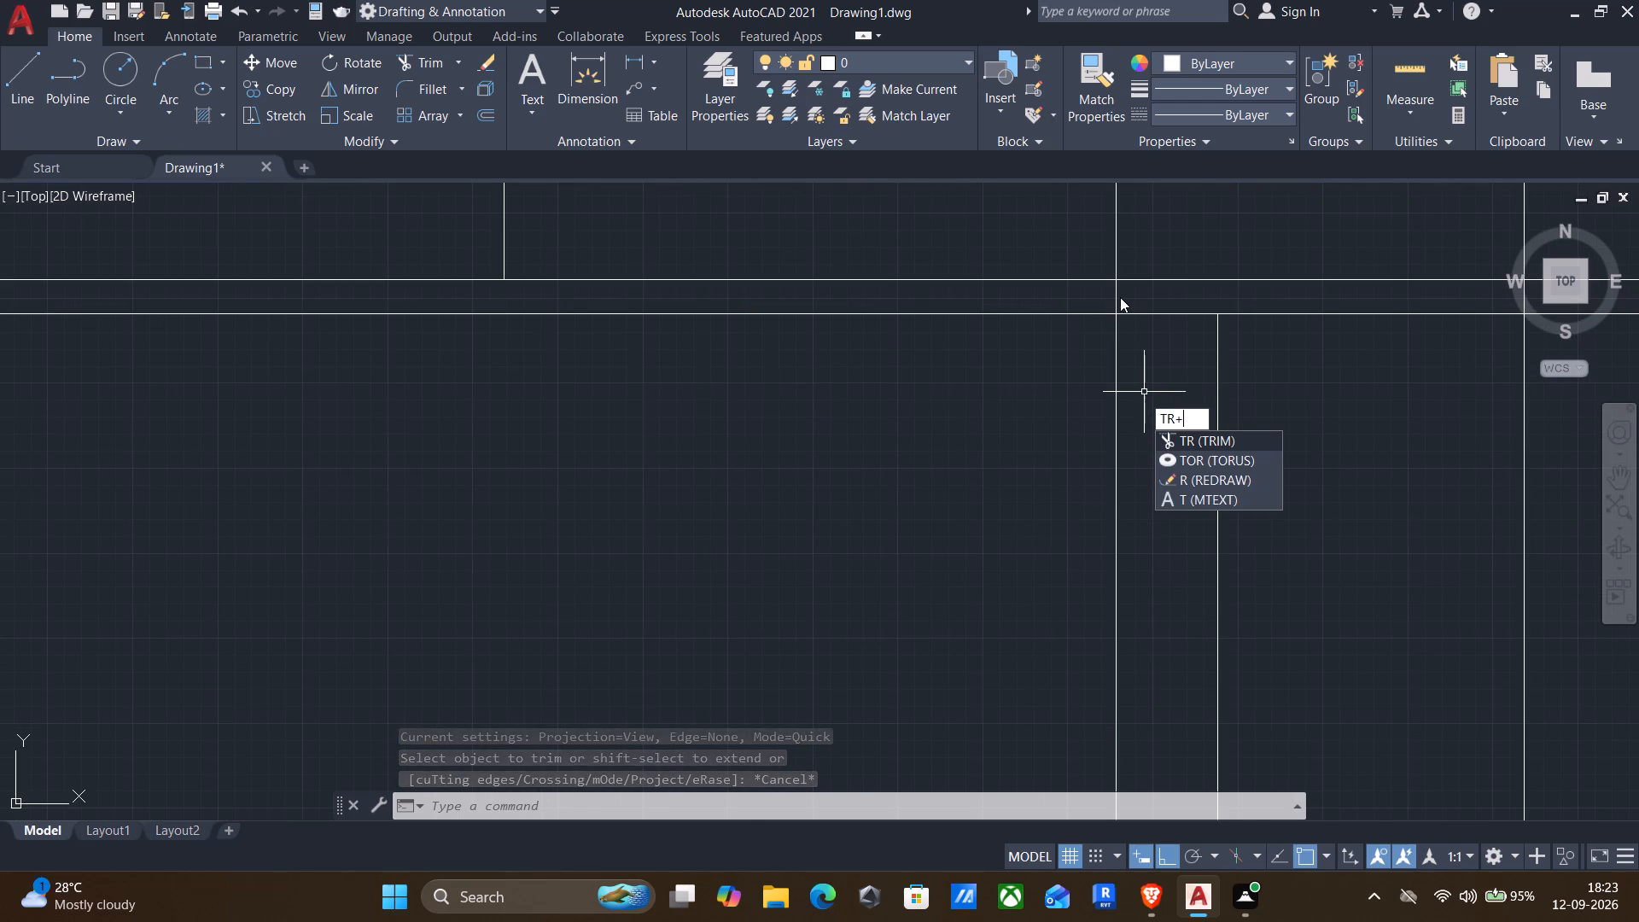
key(BackSpace)
key(Return)
click(1115, 297)
drag(1122, 241, 1123, 241)
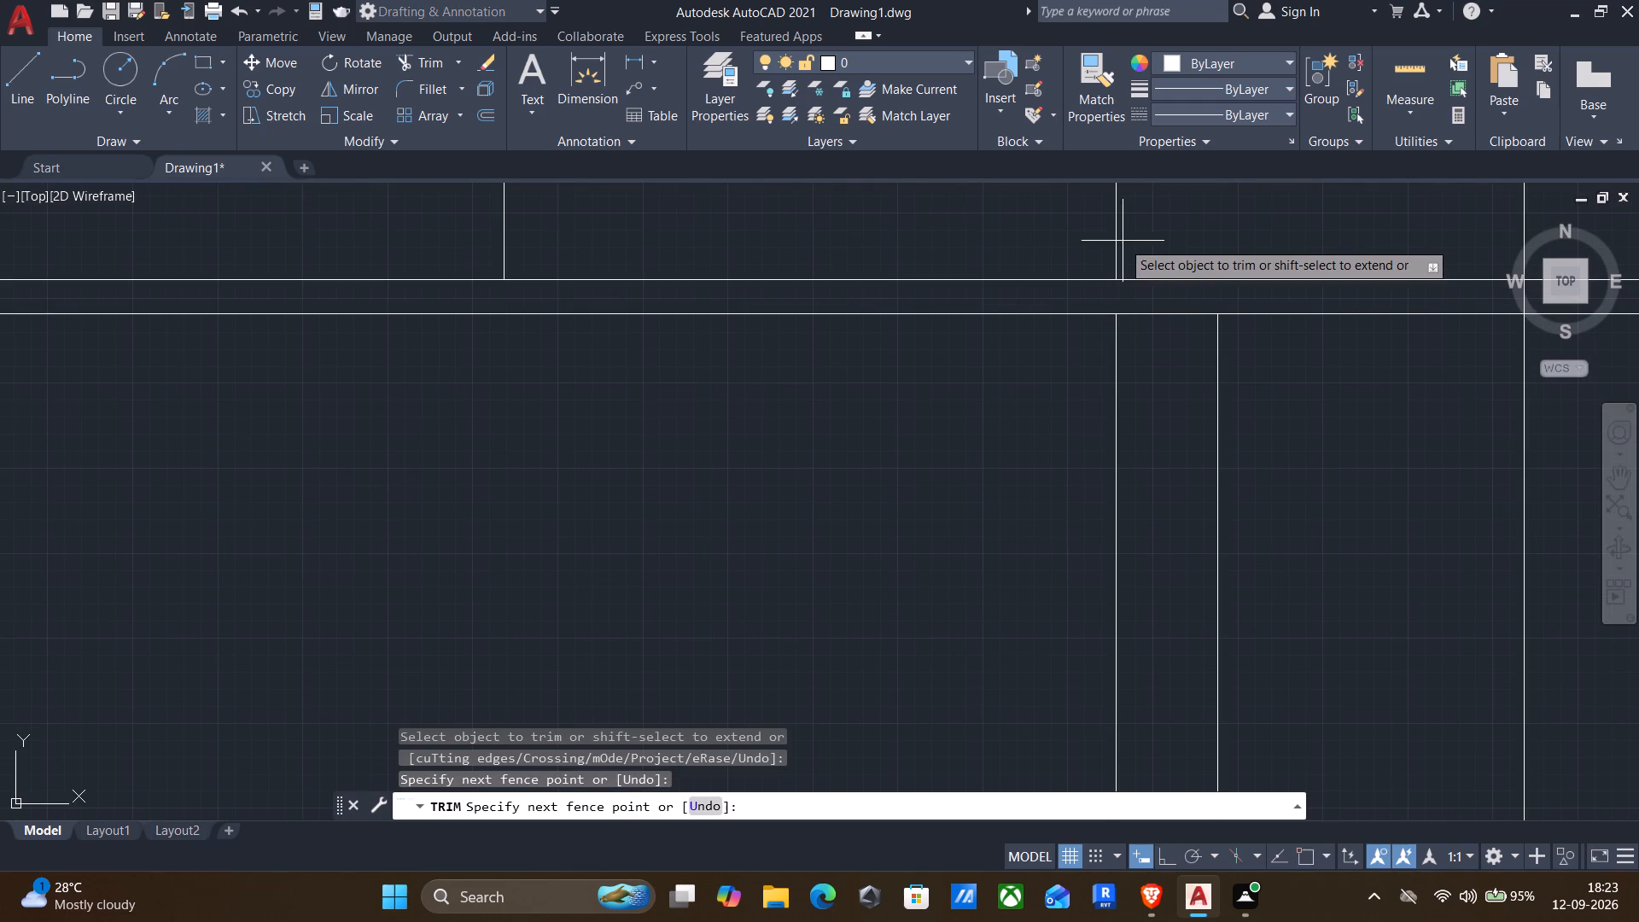
drag(1123, 241, 1072, 248)
scroll(1099, 285, down, 1)
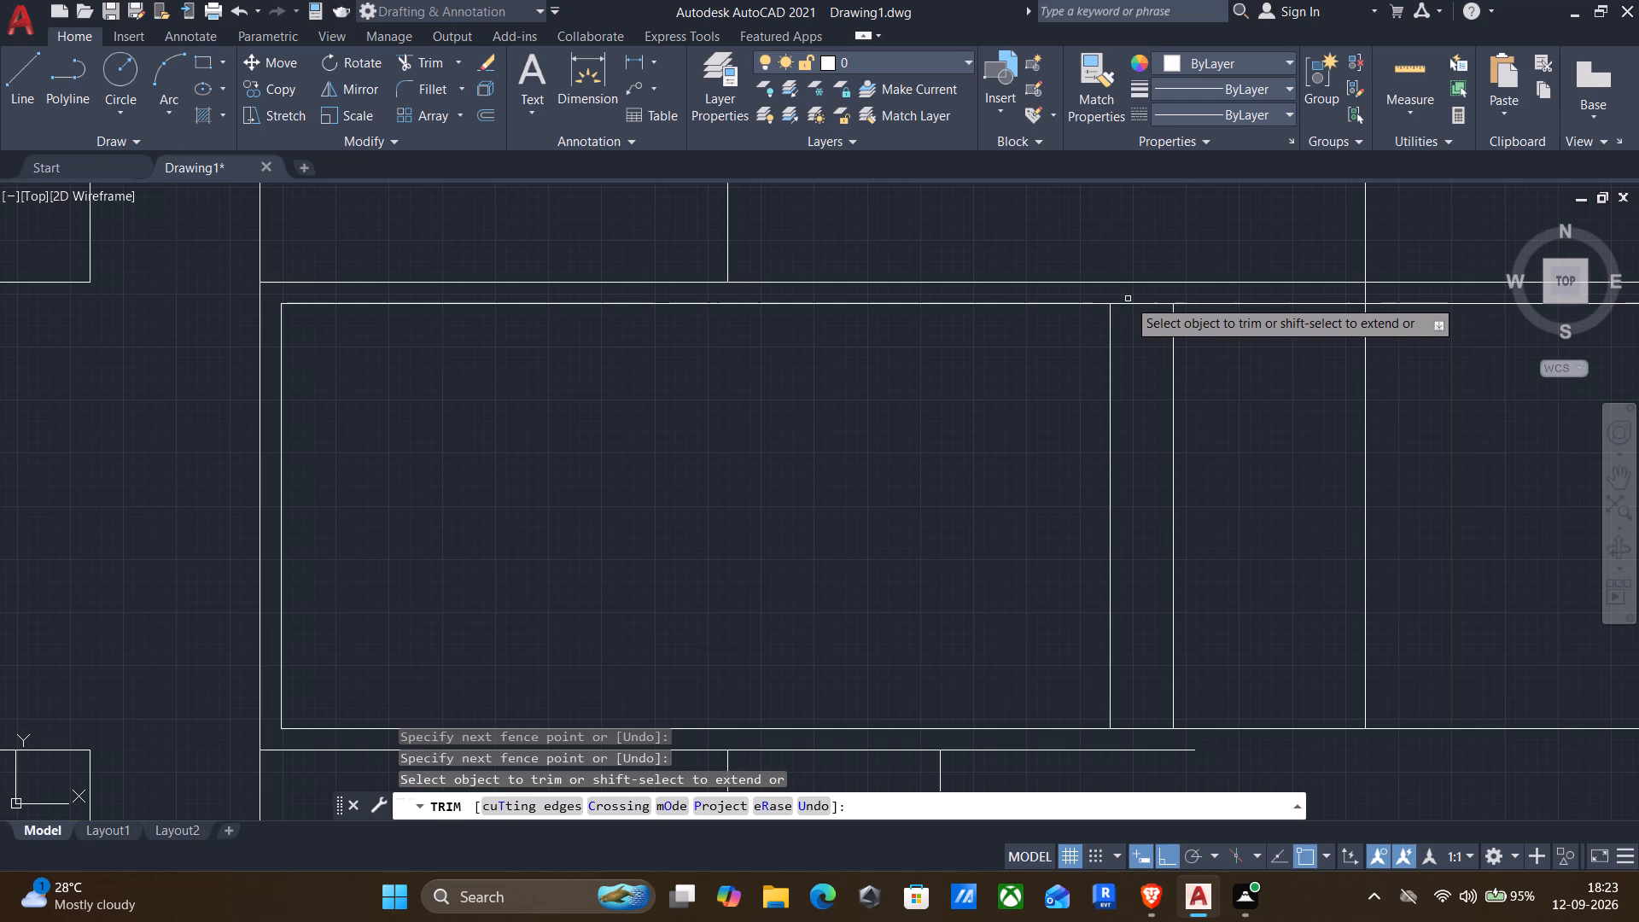
scroll(1128, 302, down, 2)
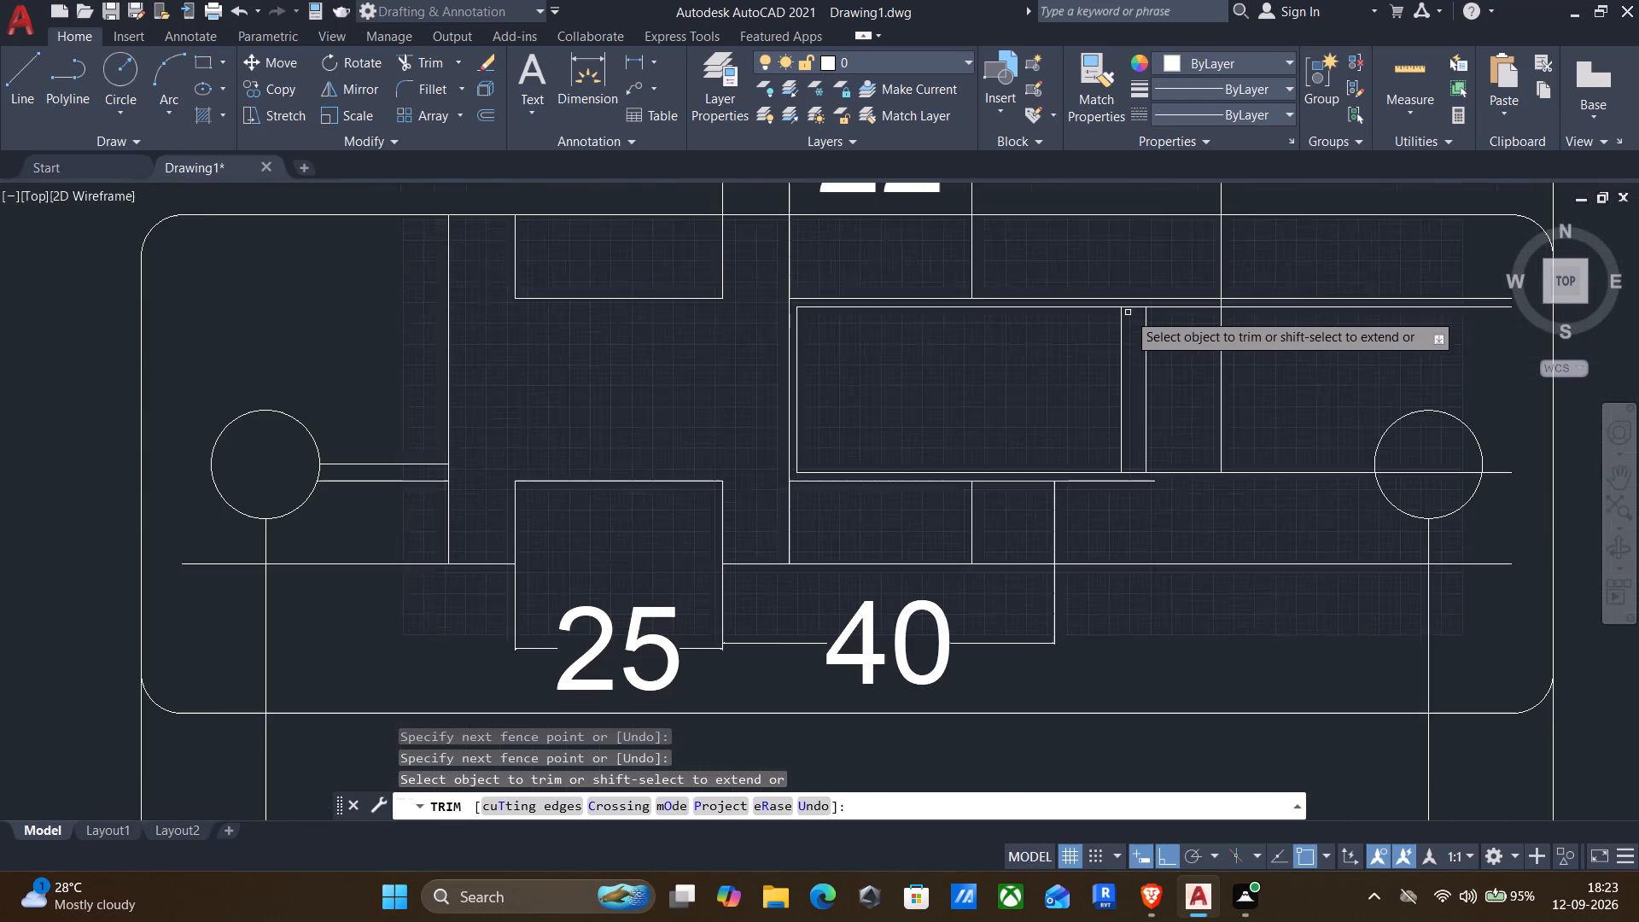
middle_drag(1134, 353, 1097, 473)
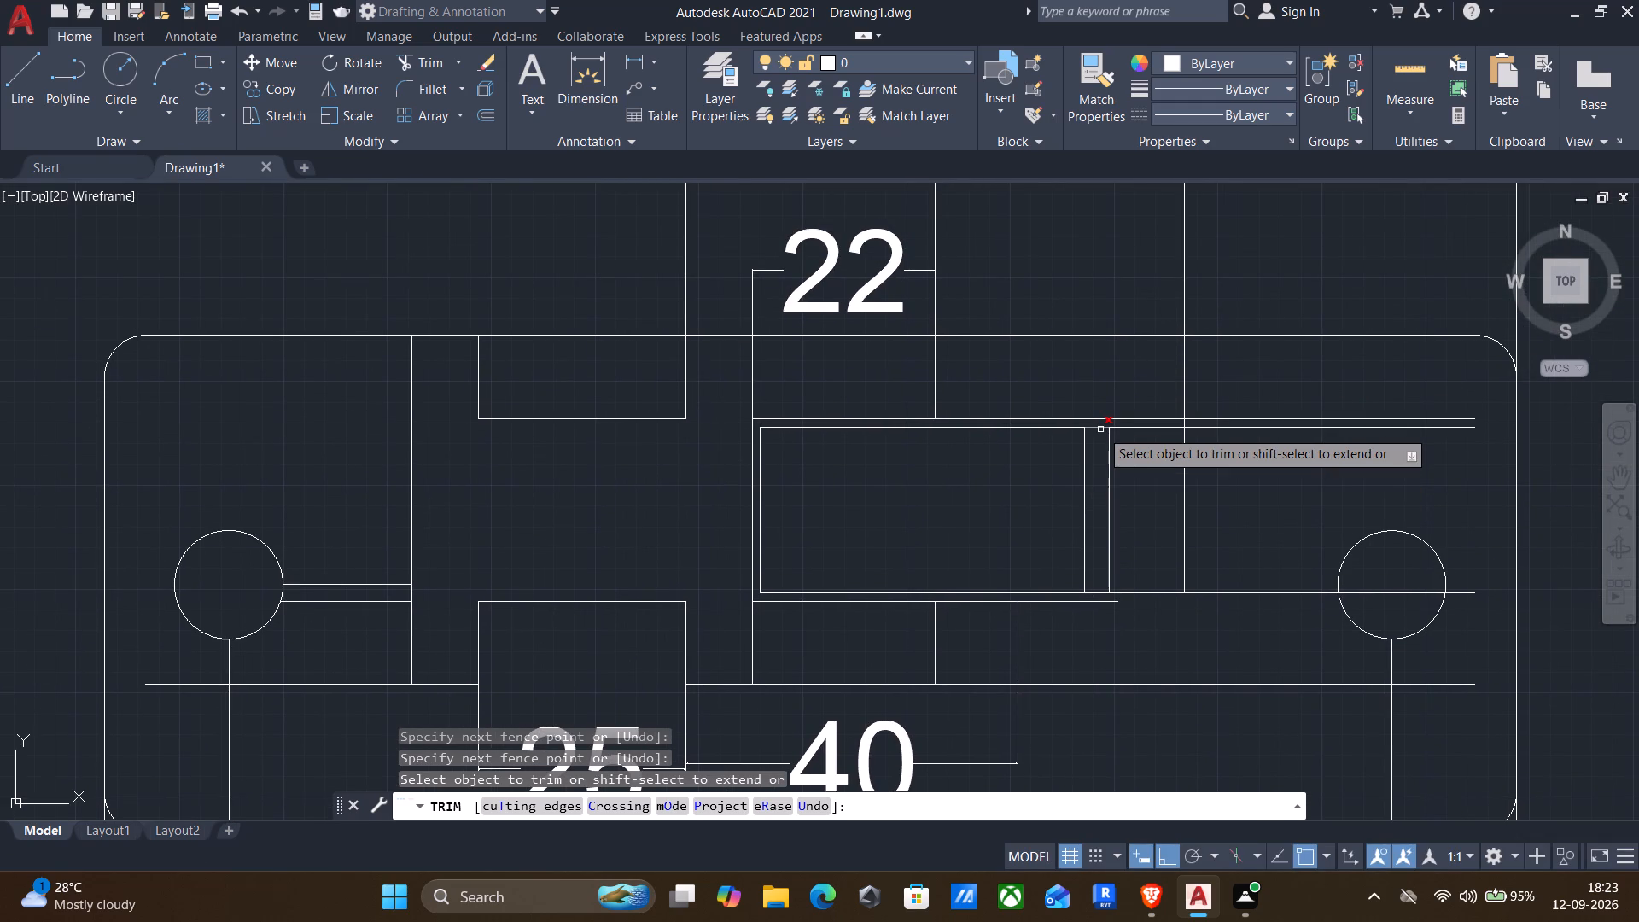
scroll(1100, 429, up, 1)
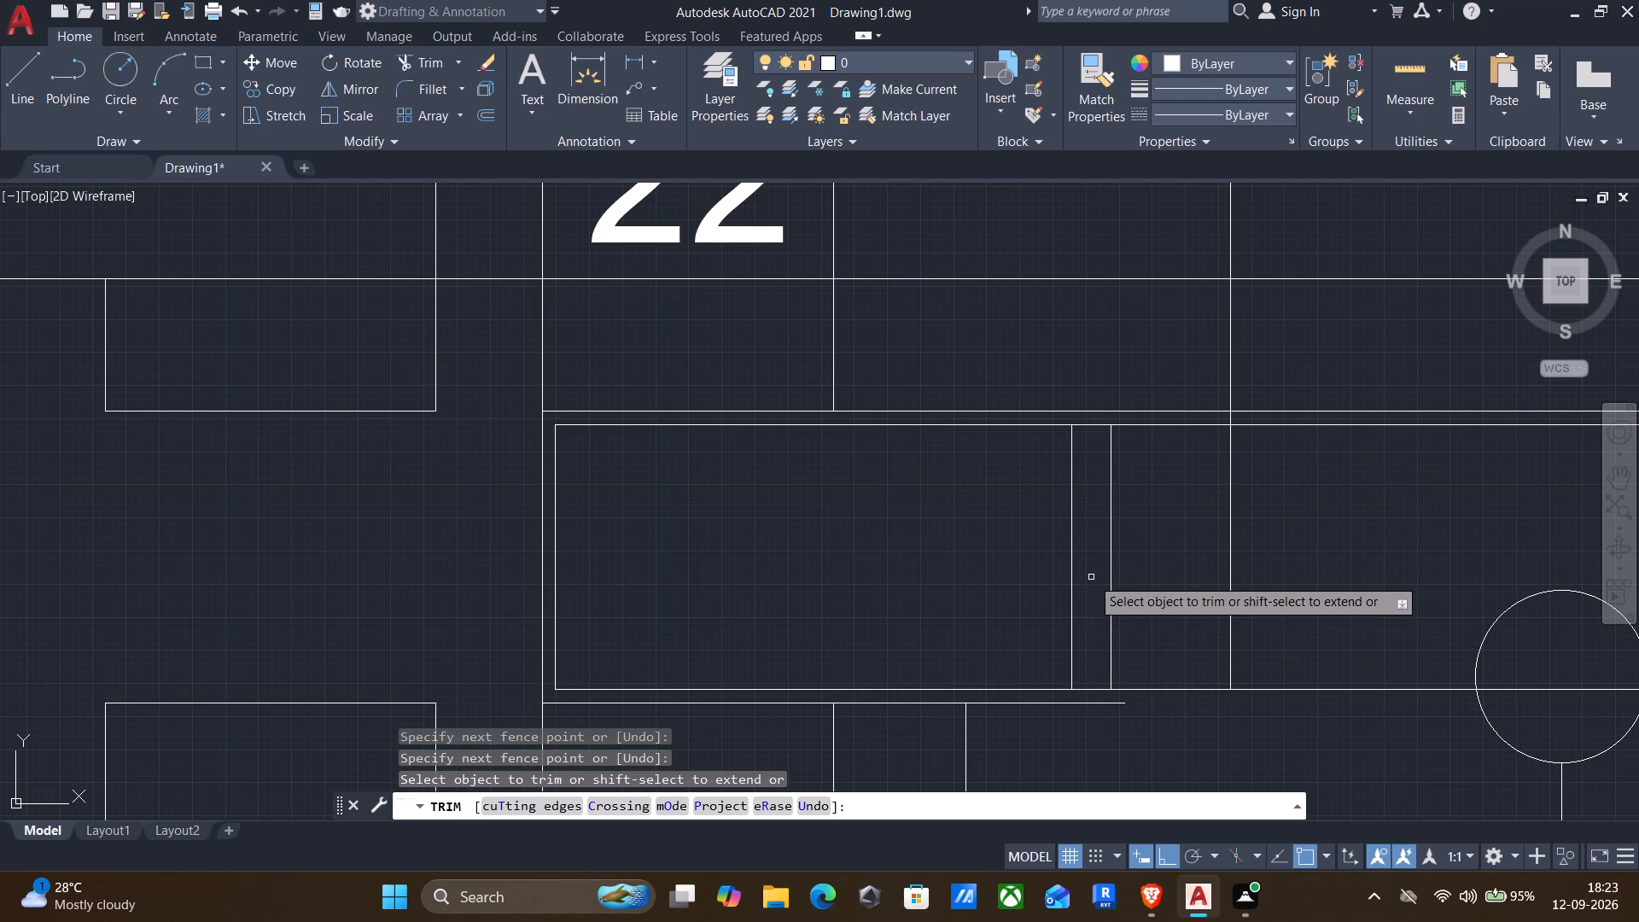
key(Escape)
Offset the inner box's right vertical line by 1 to the right.
key(o)
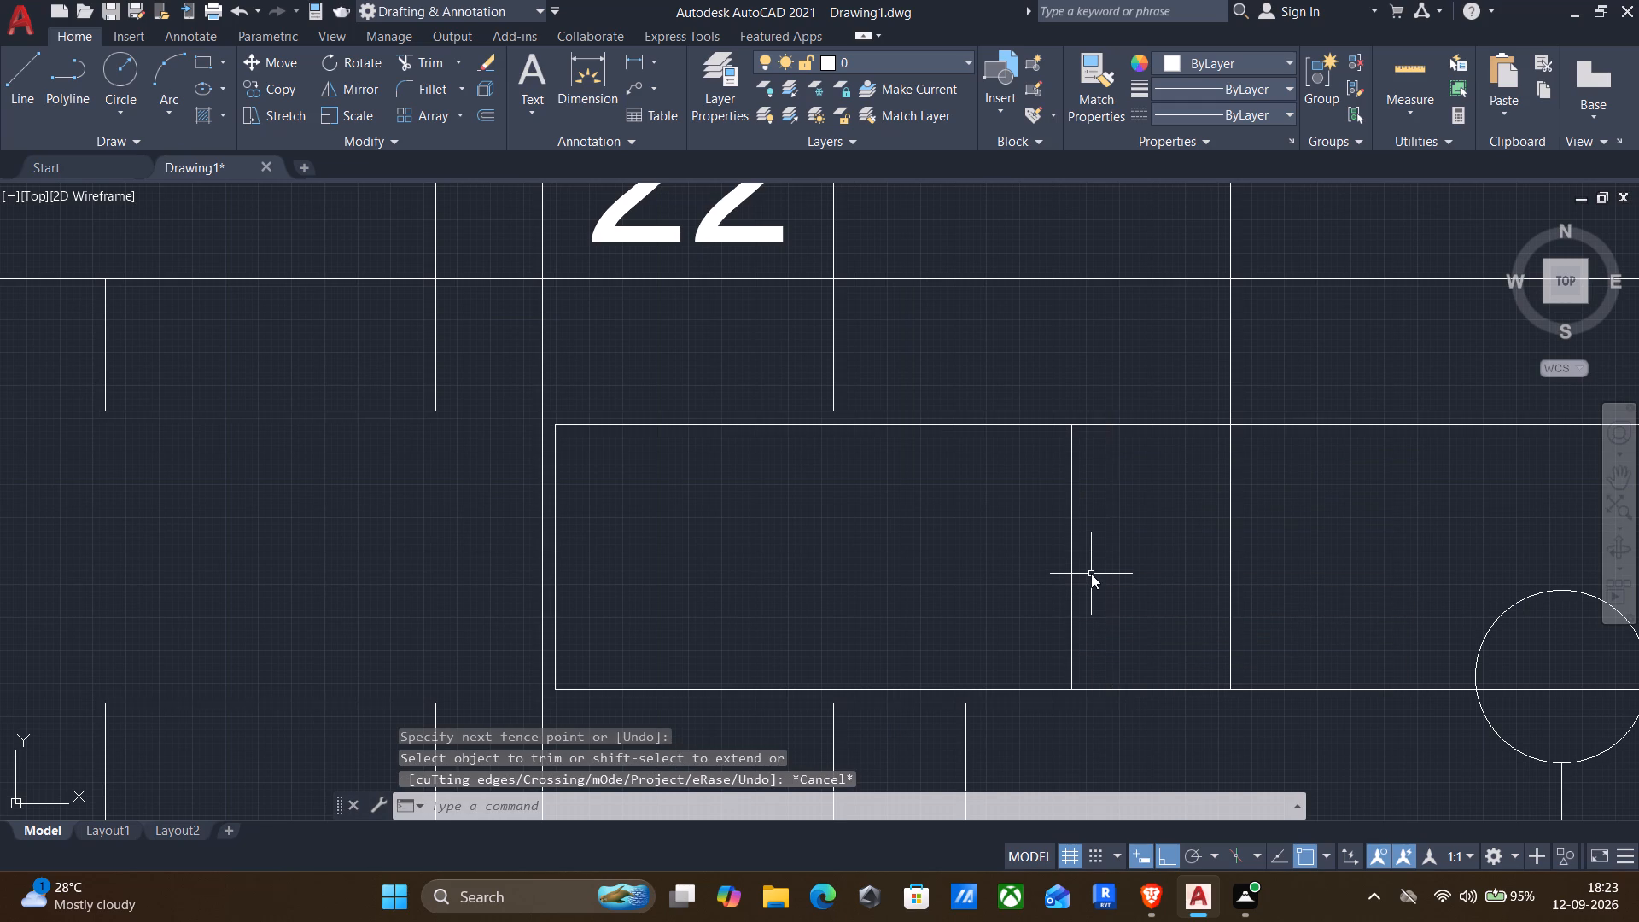
key(Return)
drag(1061, 592, 1069, 591)
click(1091, 576)
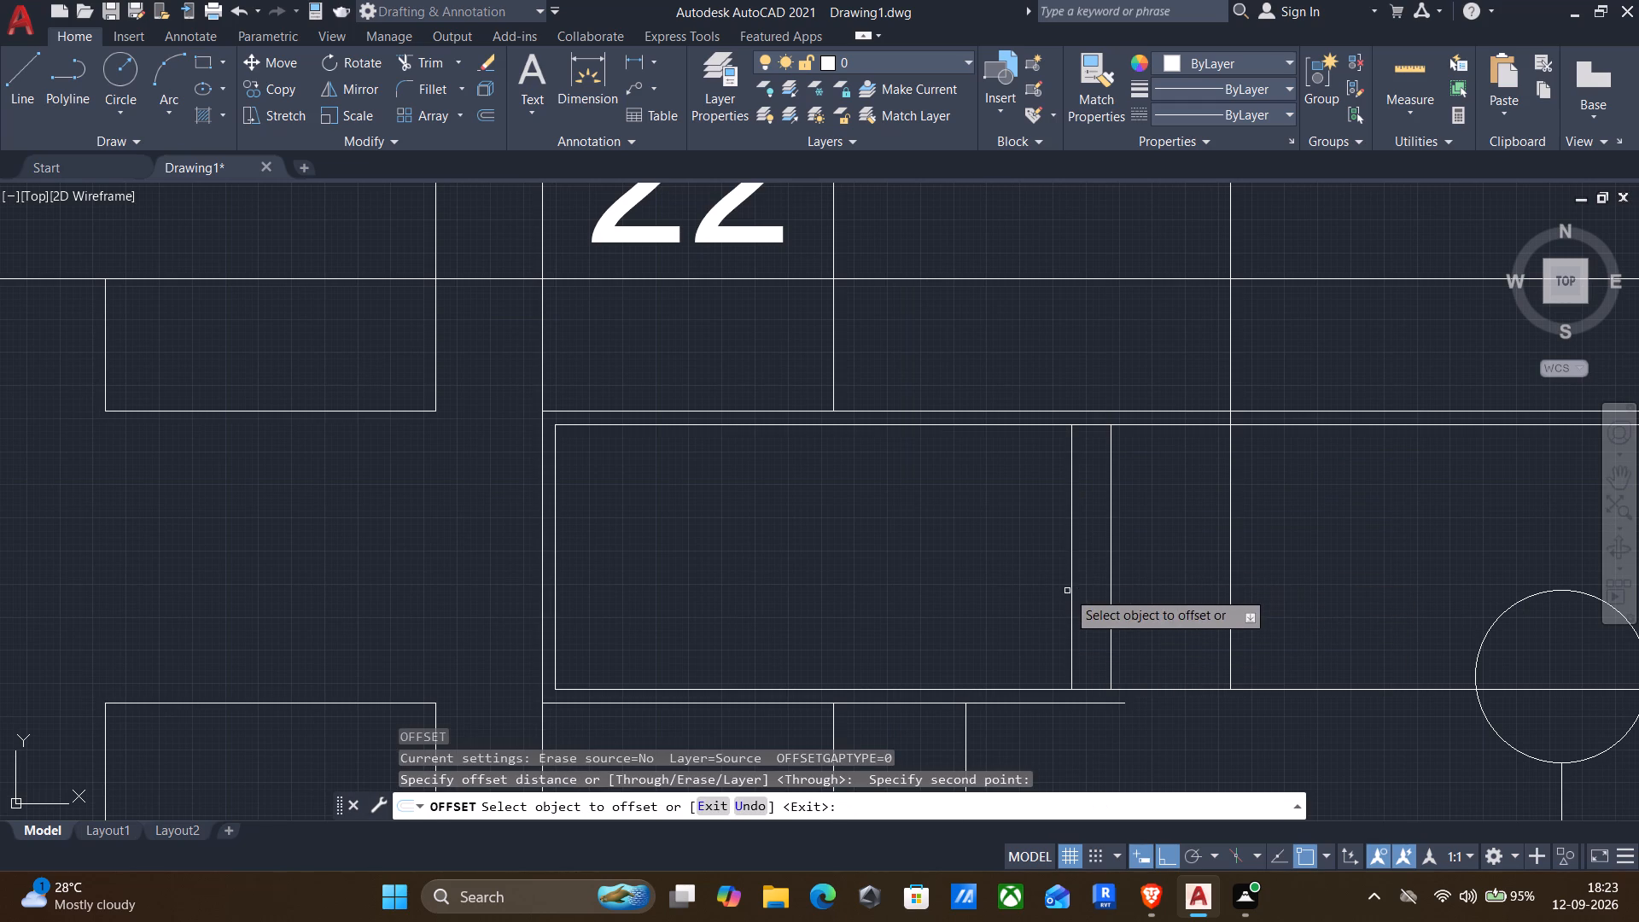
click(1076, 586)
click(1072, 586)
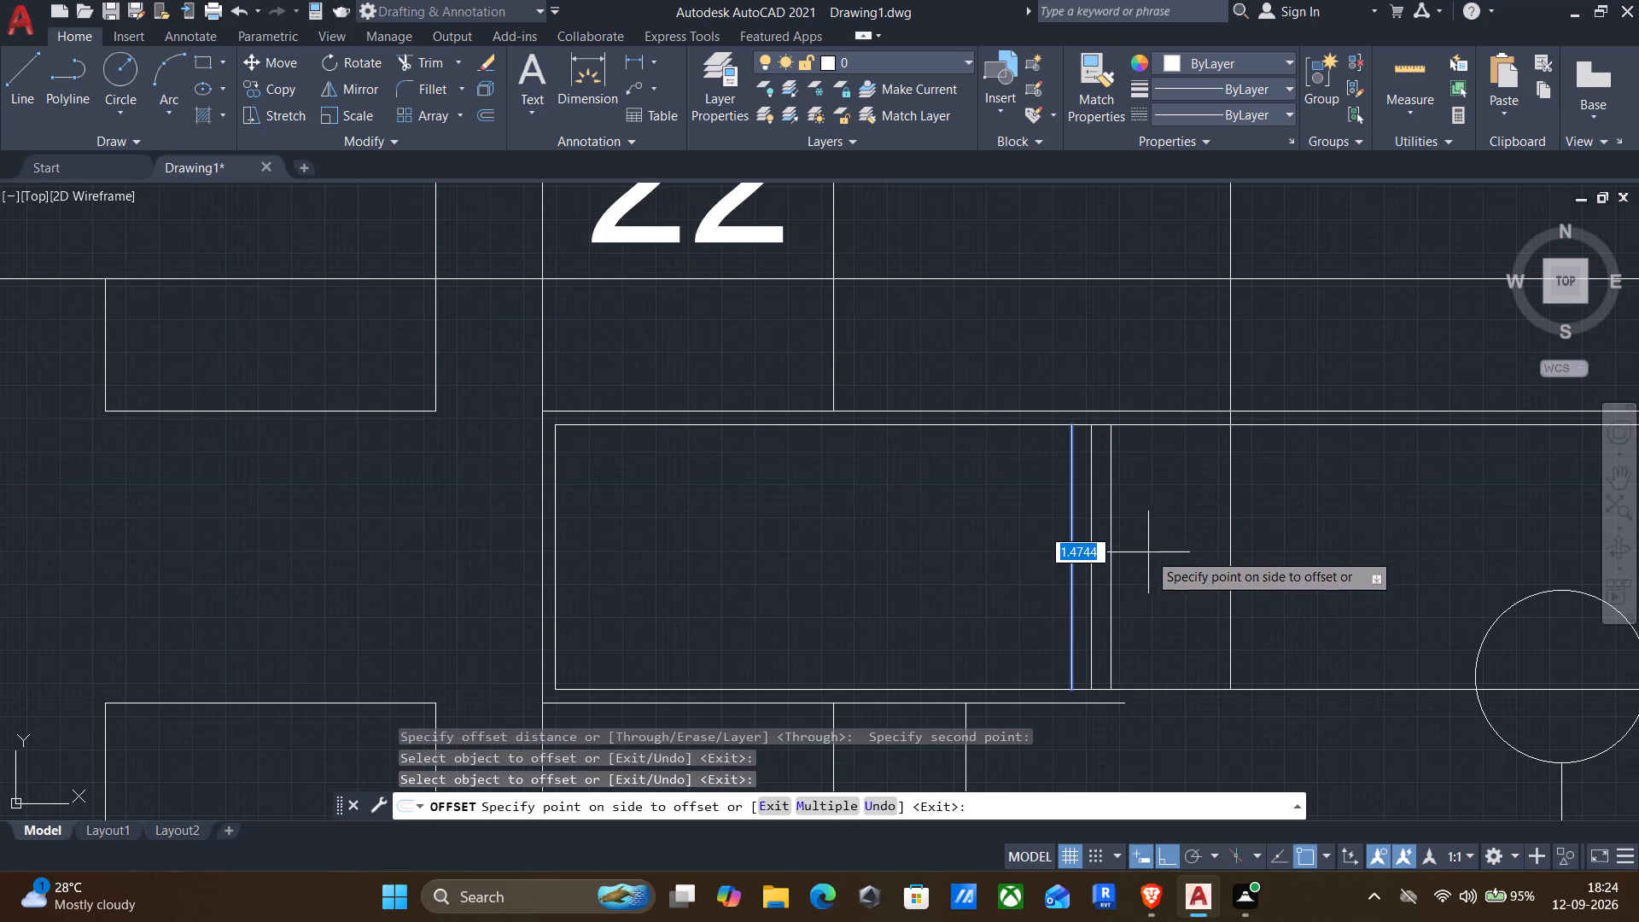
key(1)
key(Return)
key(Escape)
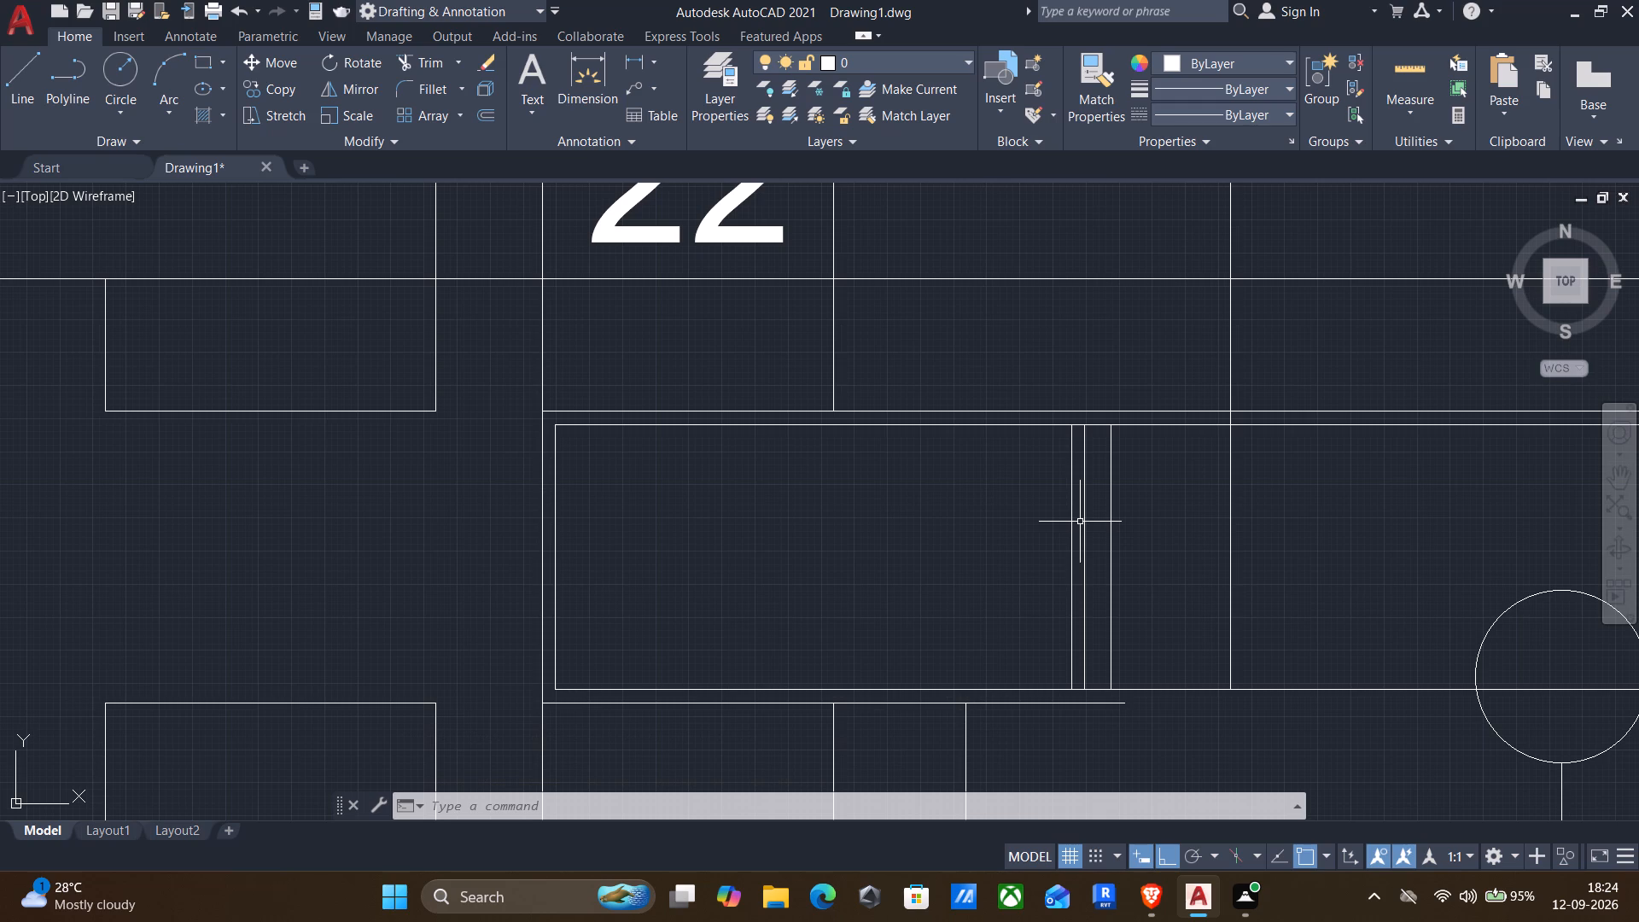
Extend the new offset line and the vertical line to its right upward to the plate's top edge.
scroll(1078, 505, down, 2)
middle_drag(1078, 505, 1072, 506)
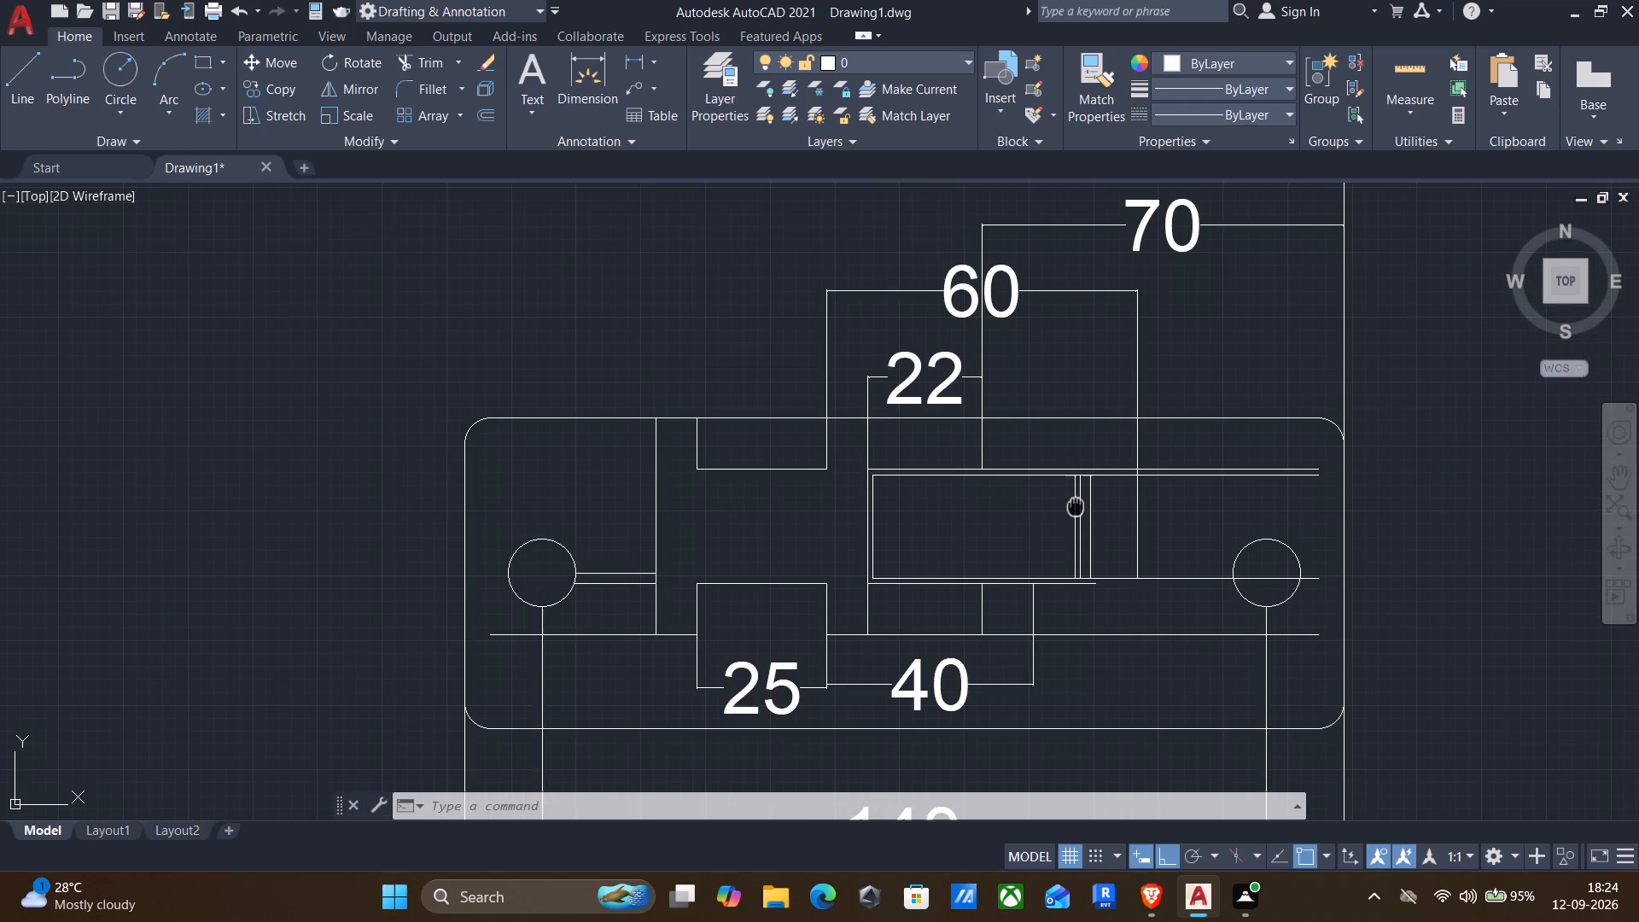
middle_drag(1072, 506, 1049, 511)
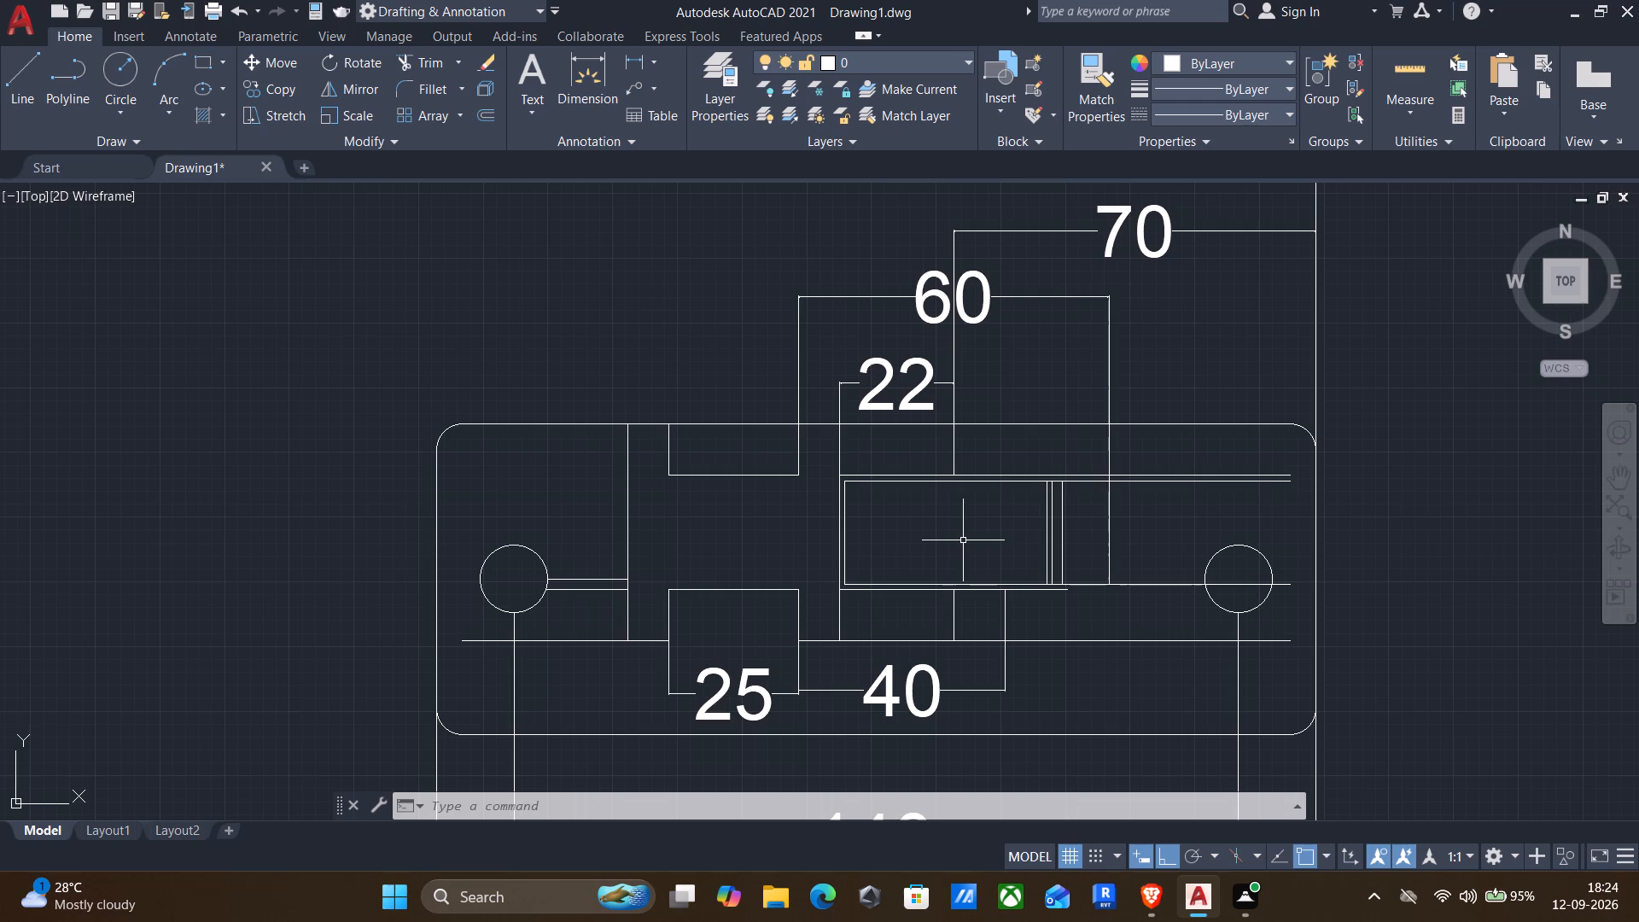
text(EX)
key(Return)
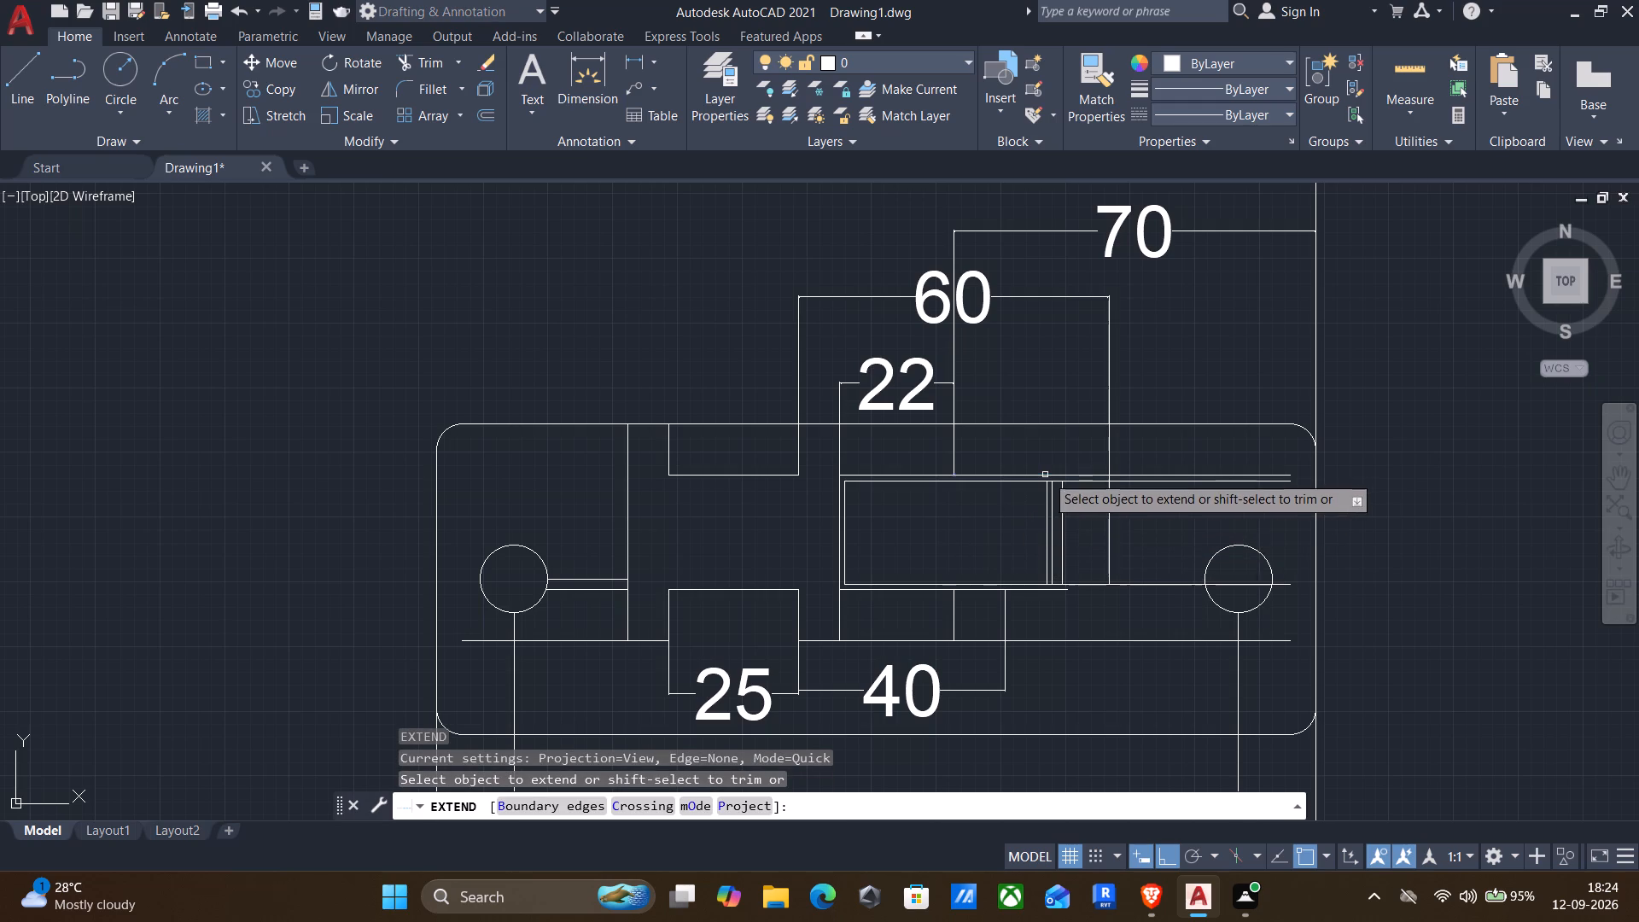
scroll(1049, 474, up, 3)
drag(1099, 587, 1033, 592)
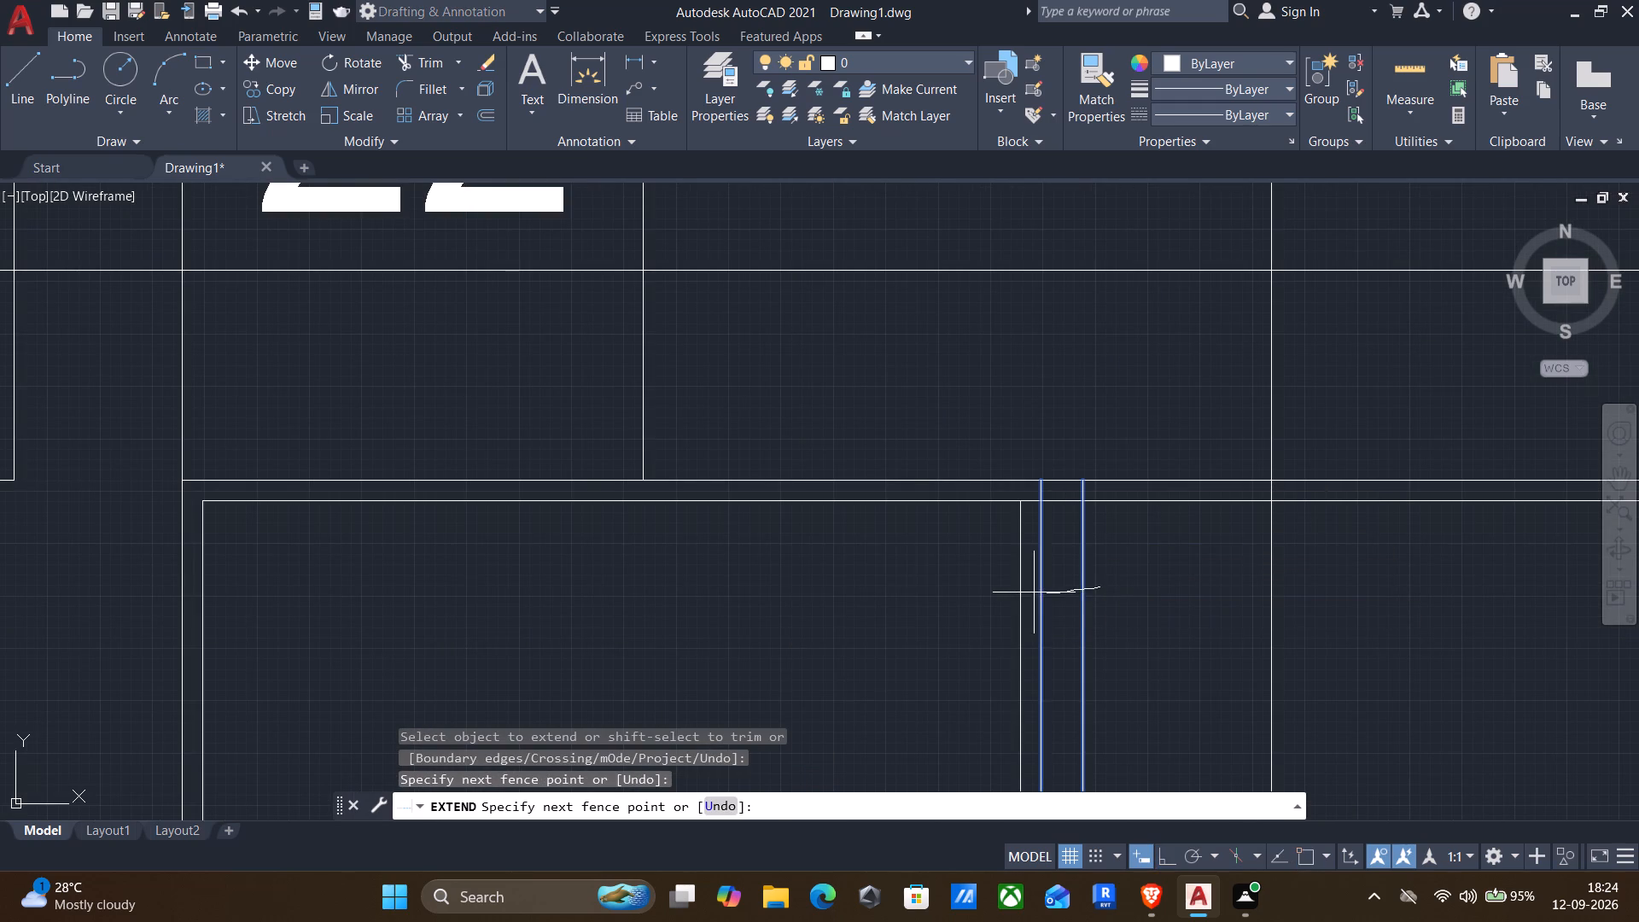
drag(1033, 592, 1032, 592)
scroll(1076, 488, up, 2)
drag(1099, 482, 997, 483)
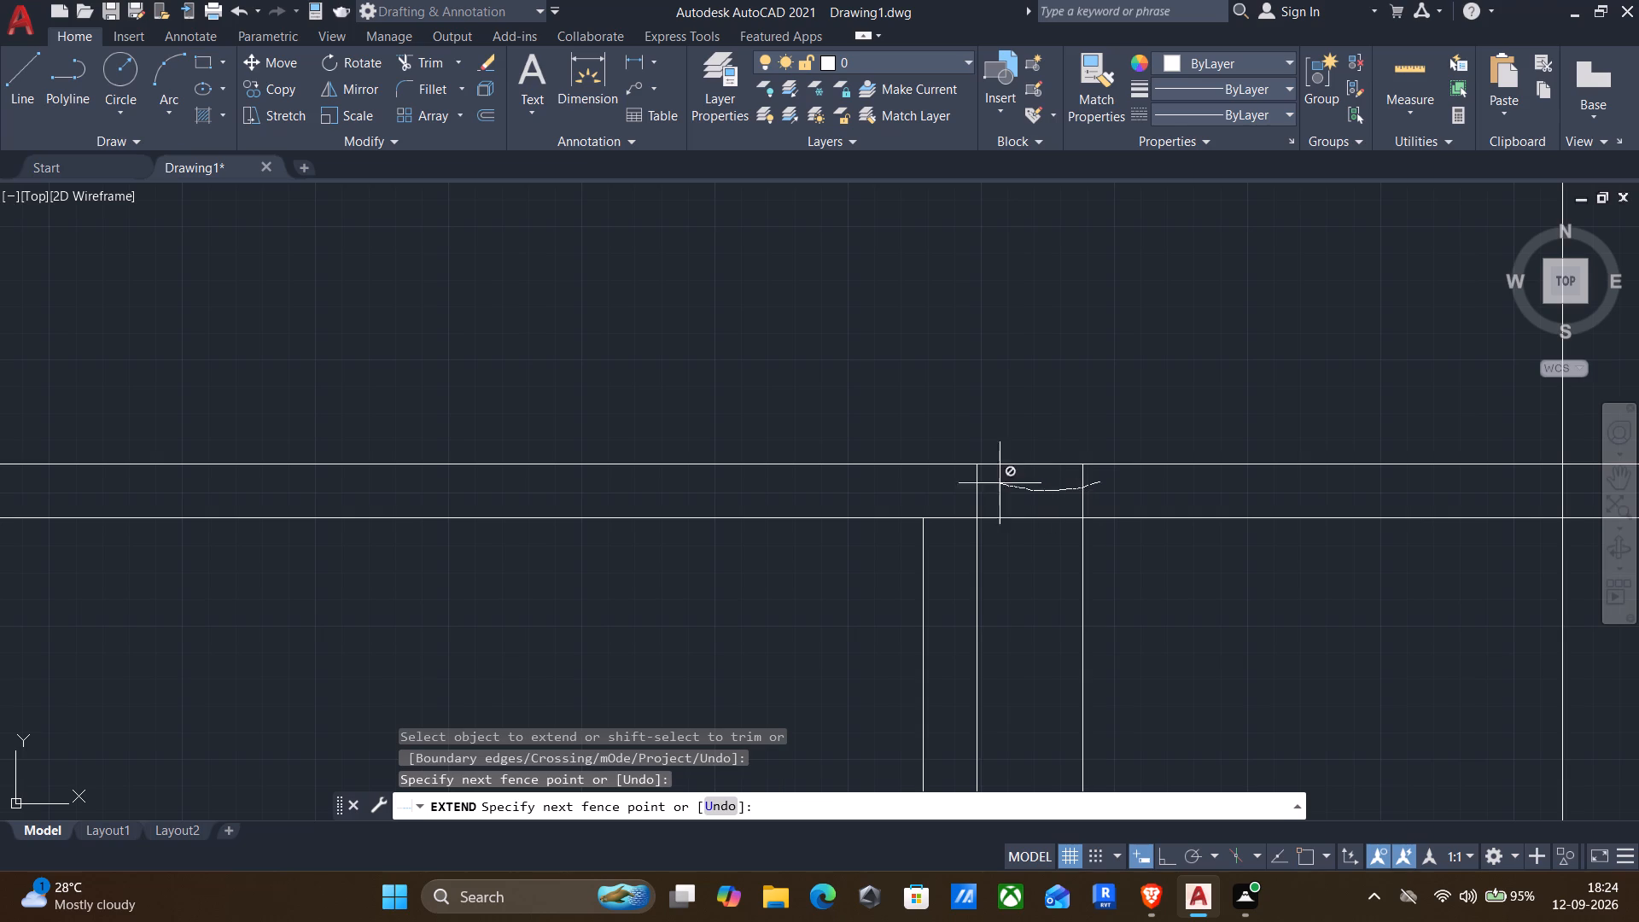
drag(997, 483, 965, 479)
scroll(981, 480, down, 1)
click(976, 482)
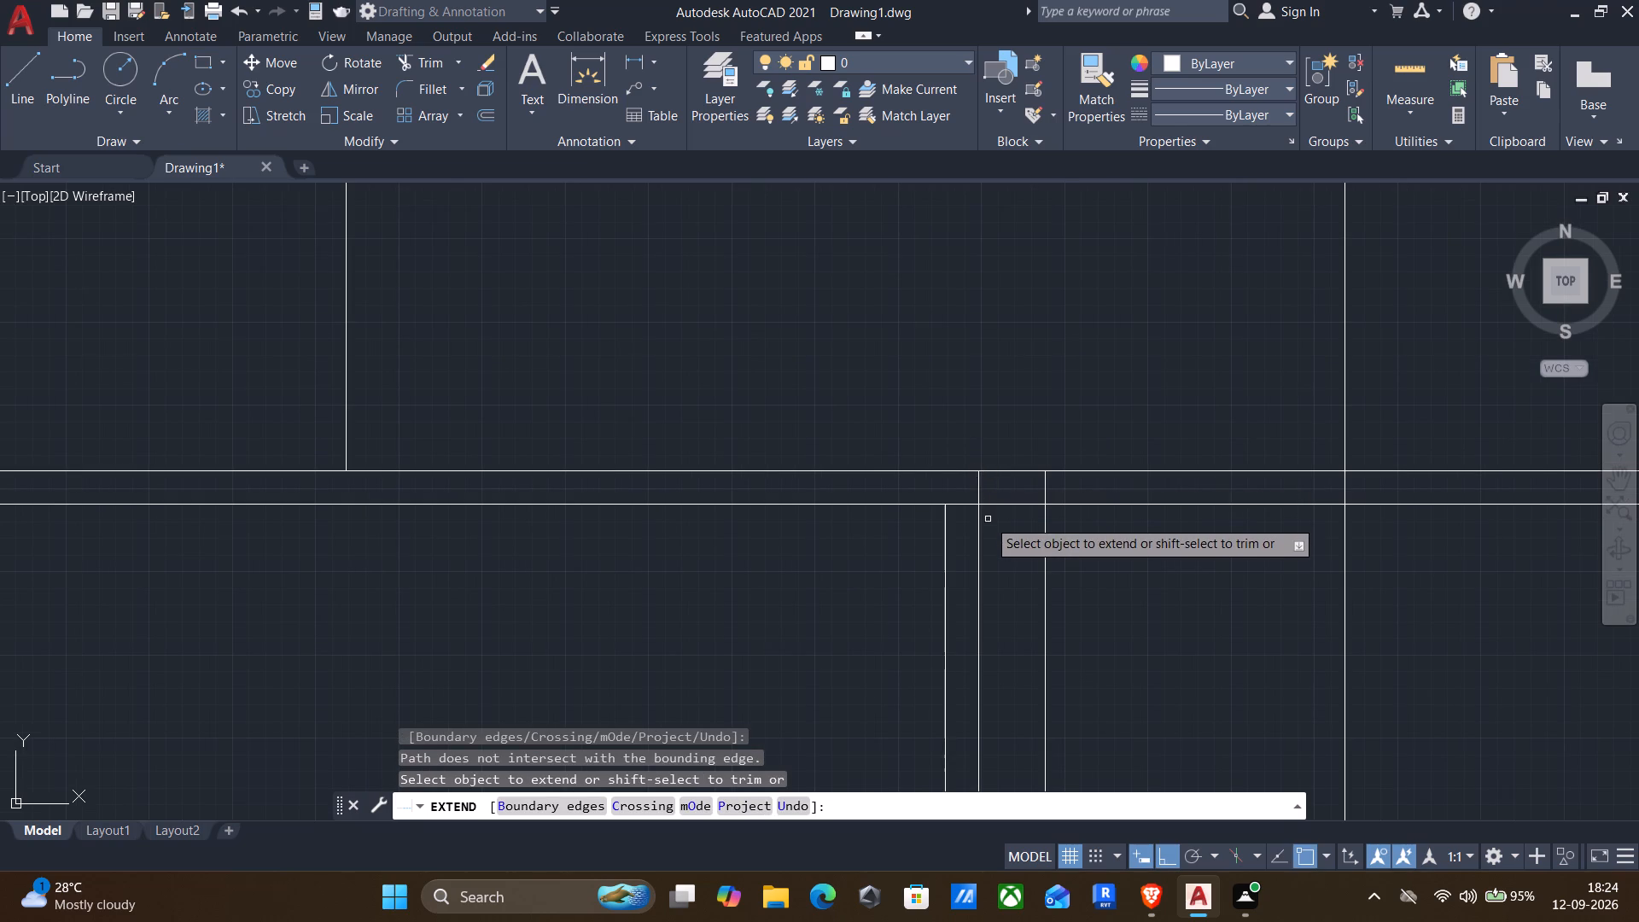
scroll(989, 520, down, 2)
click(983, 532)
click(1014, 529)
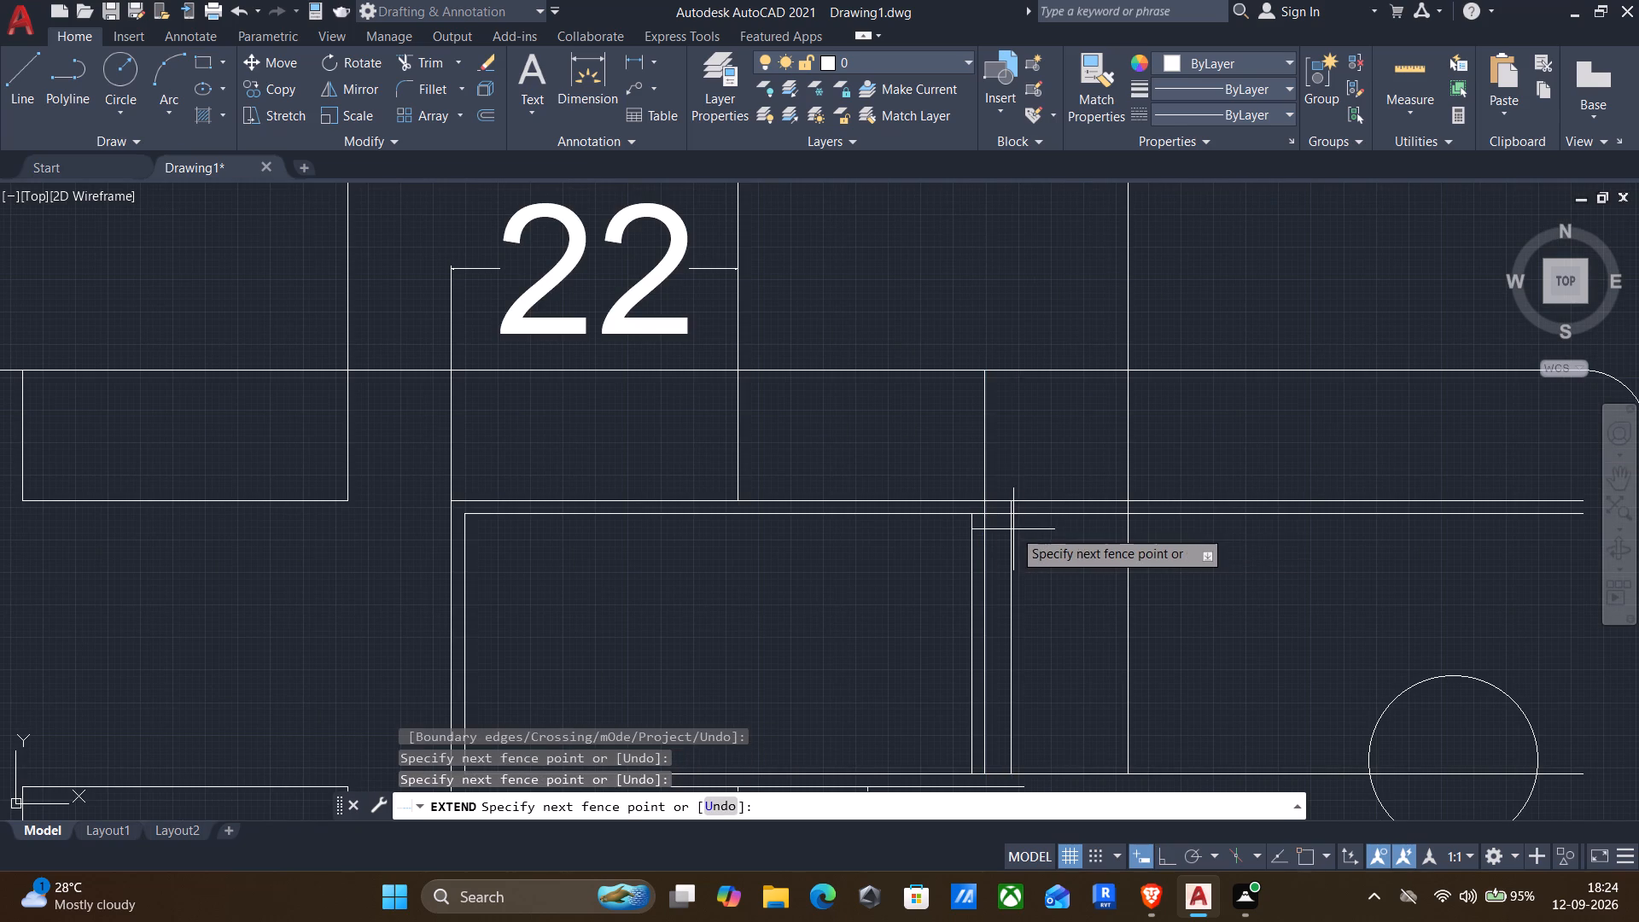
click(1006, 531)
scroll(1034, 557, down, 2)
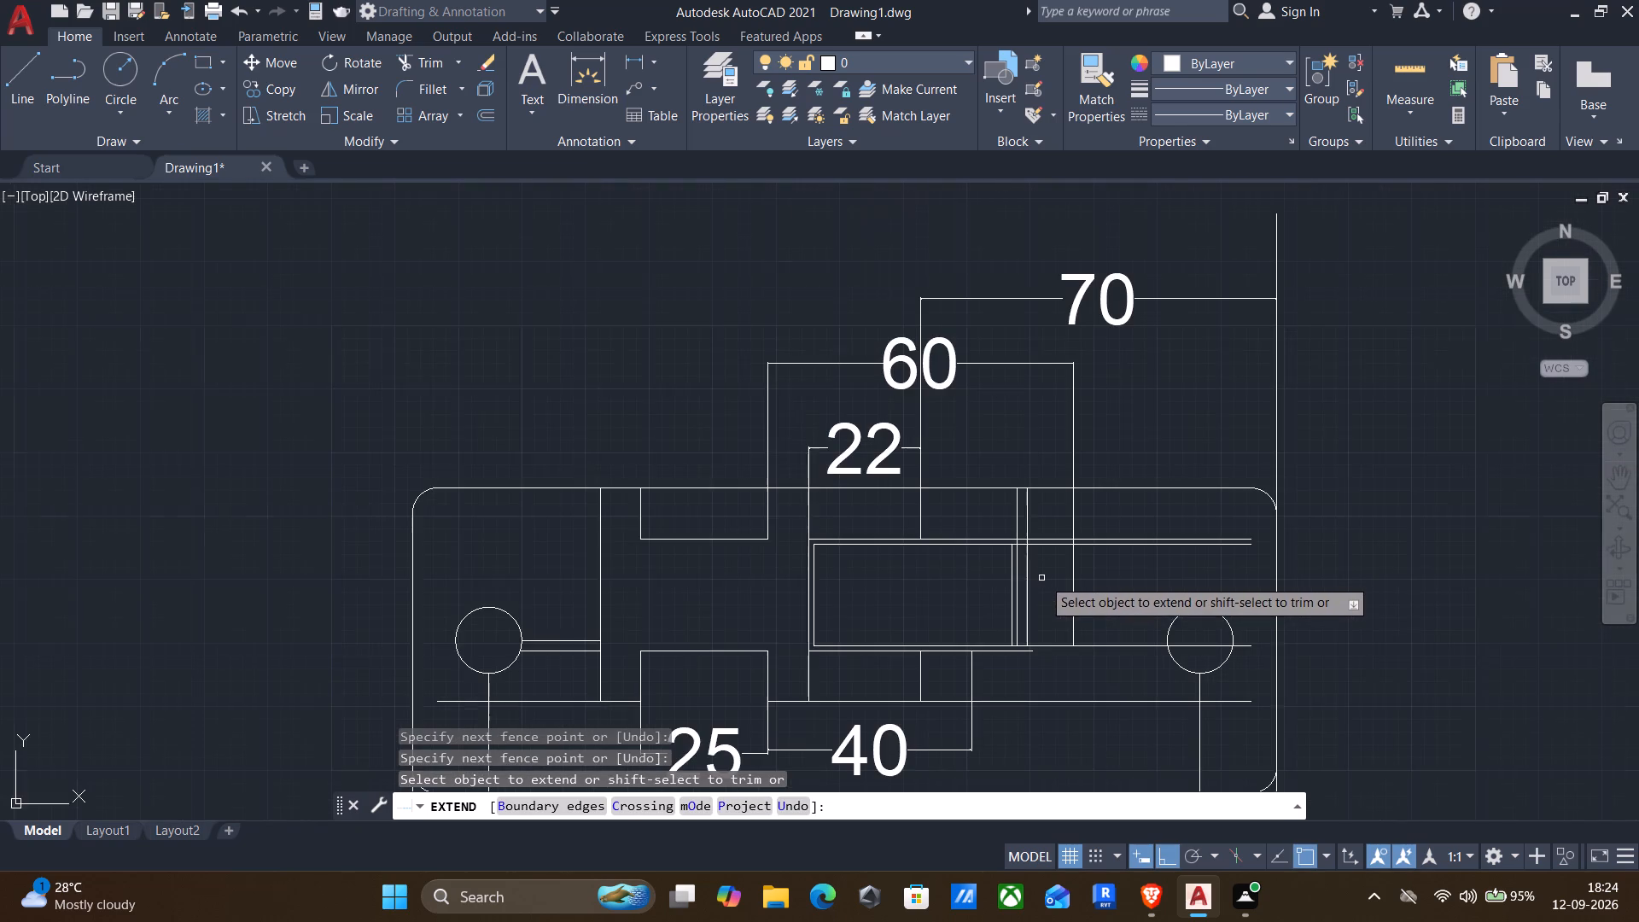
middle_drag(1047, 598, 1050, 551)
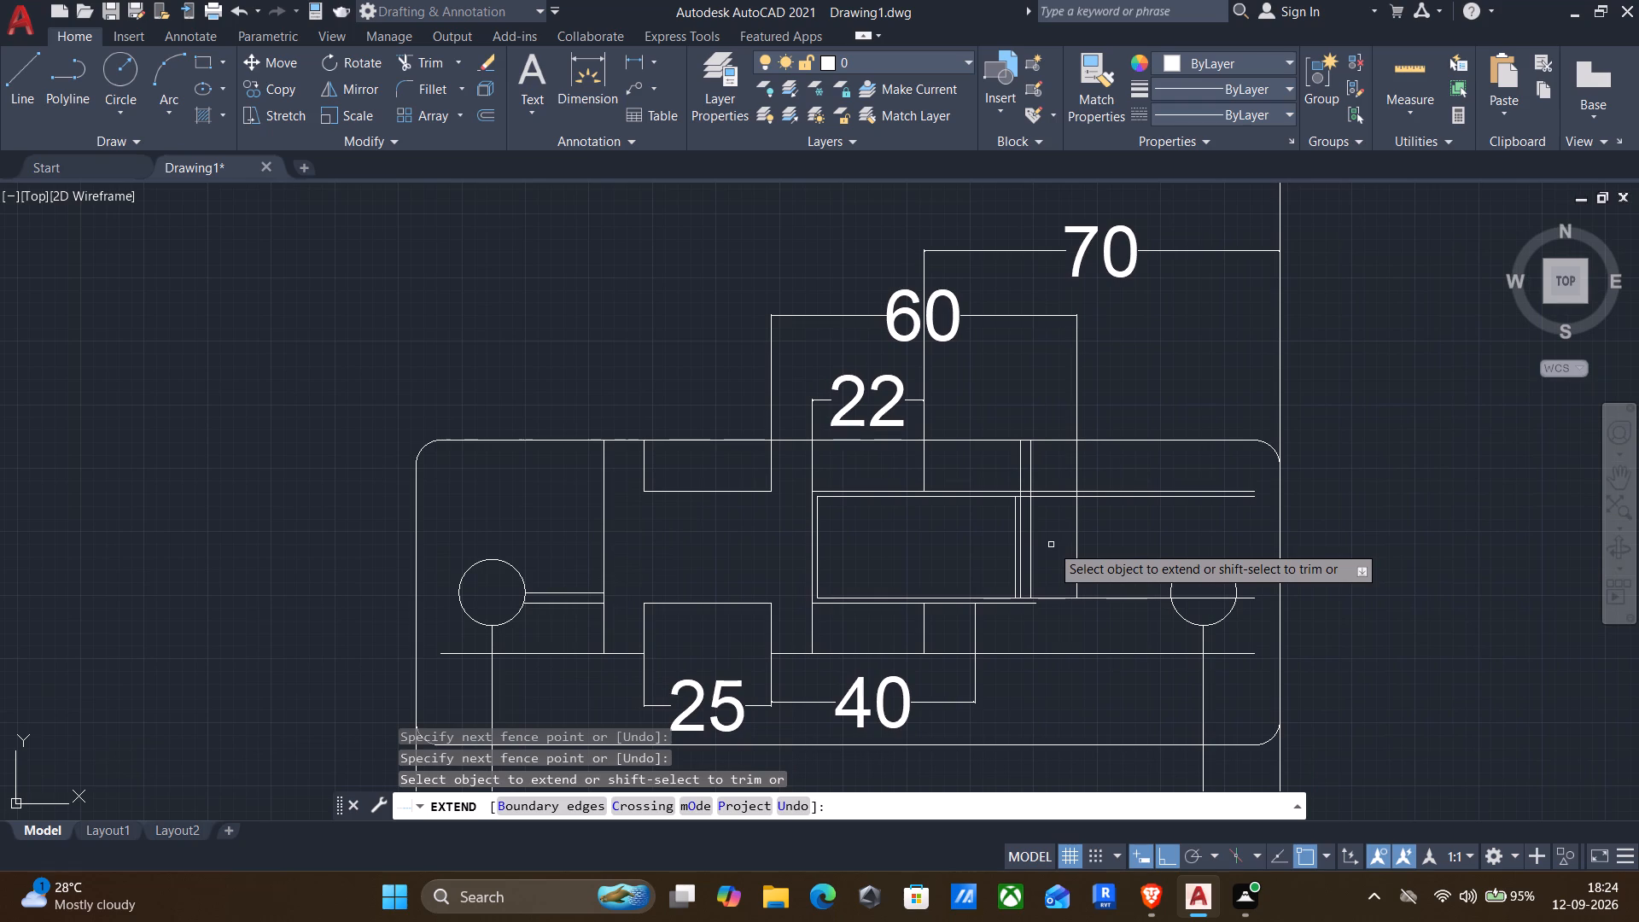
key(Escape)
Trim the line above the inner box back to the outer right vertical line and the box's top line back to its right edge.
text(TR)
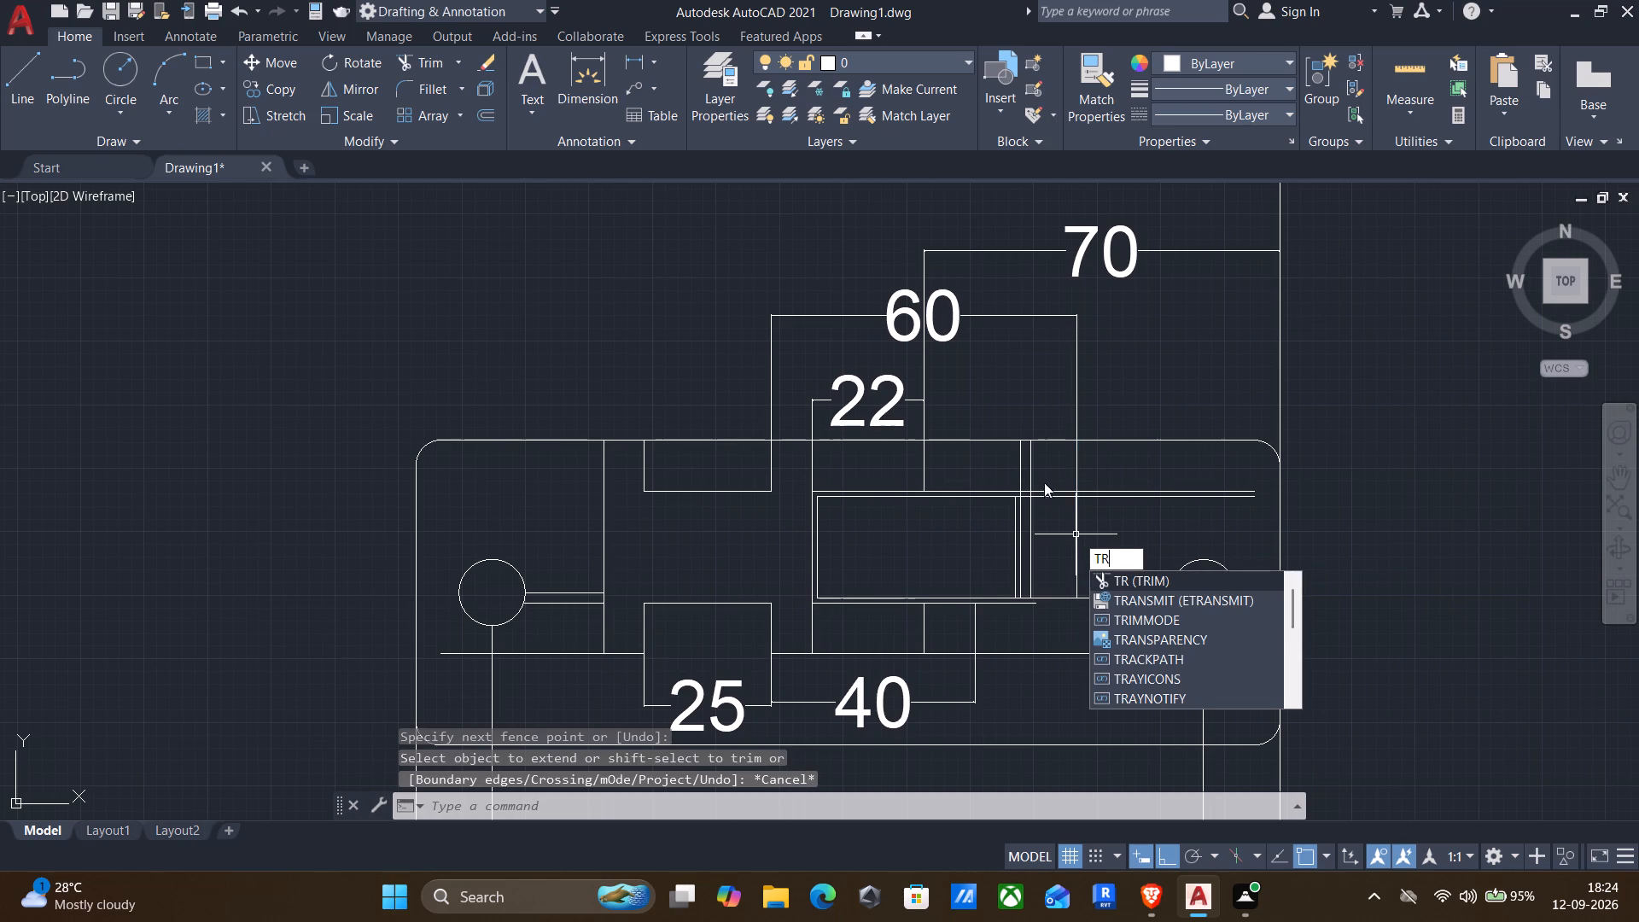
key(Return)
scroll(1041, 483, up, 3)
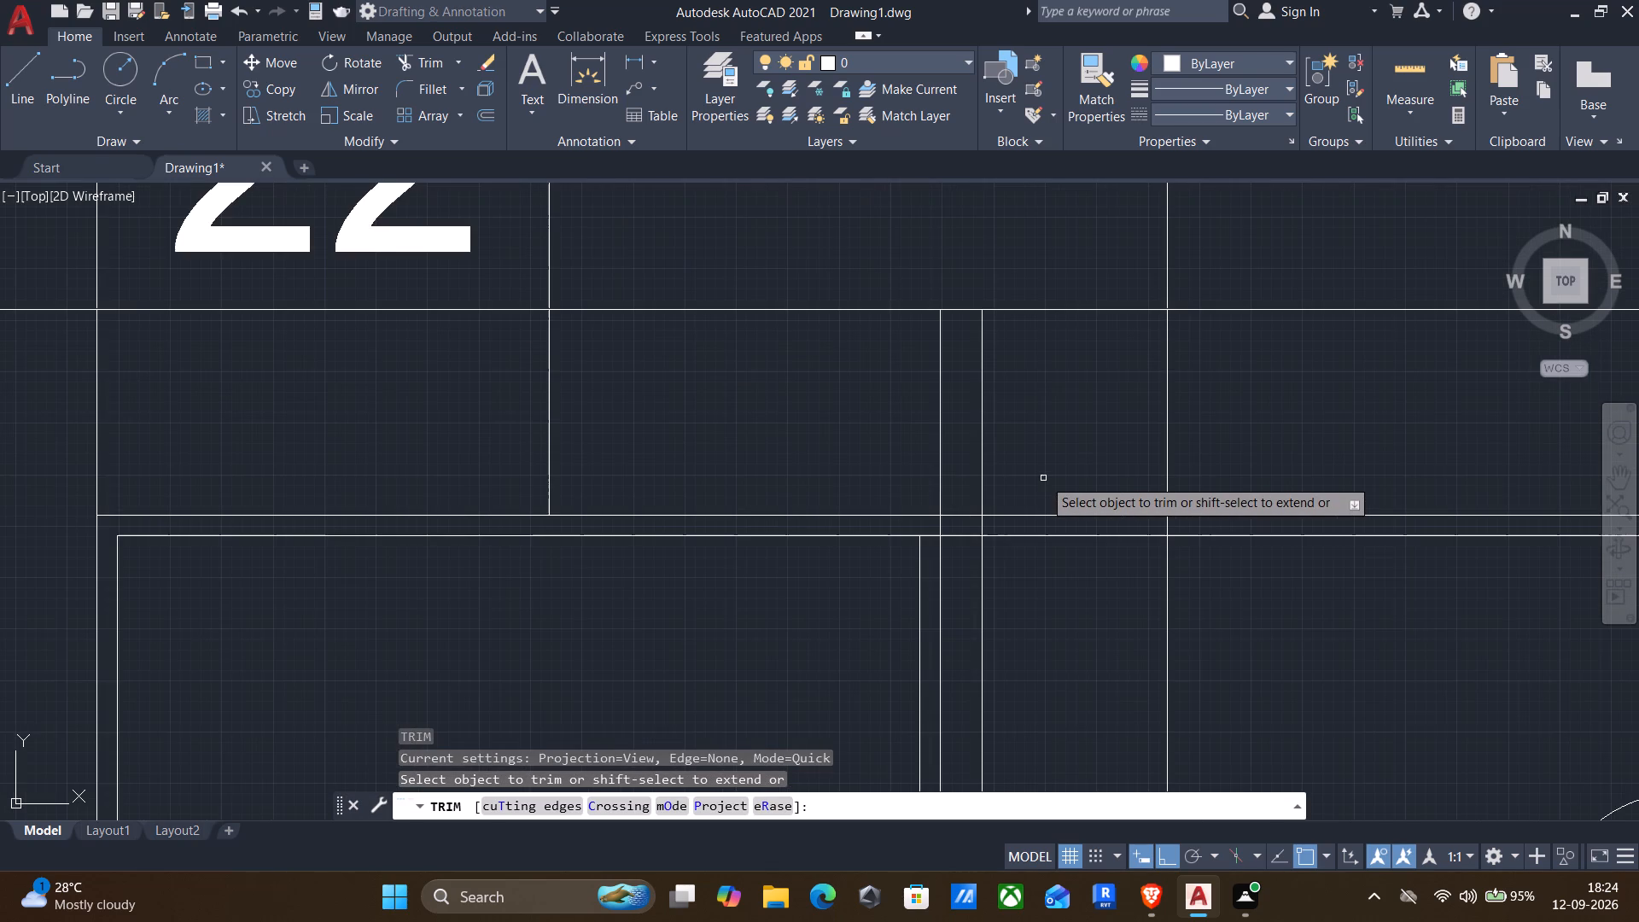
drag(1043, 478, 1036, 566)
scroll(988, 510, up, 2)
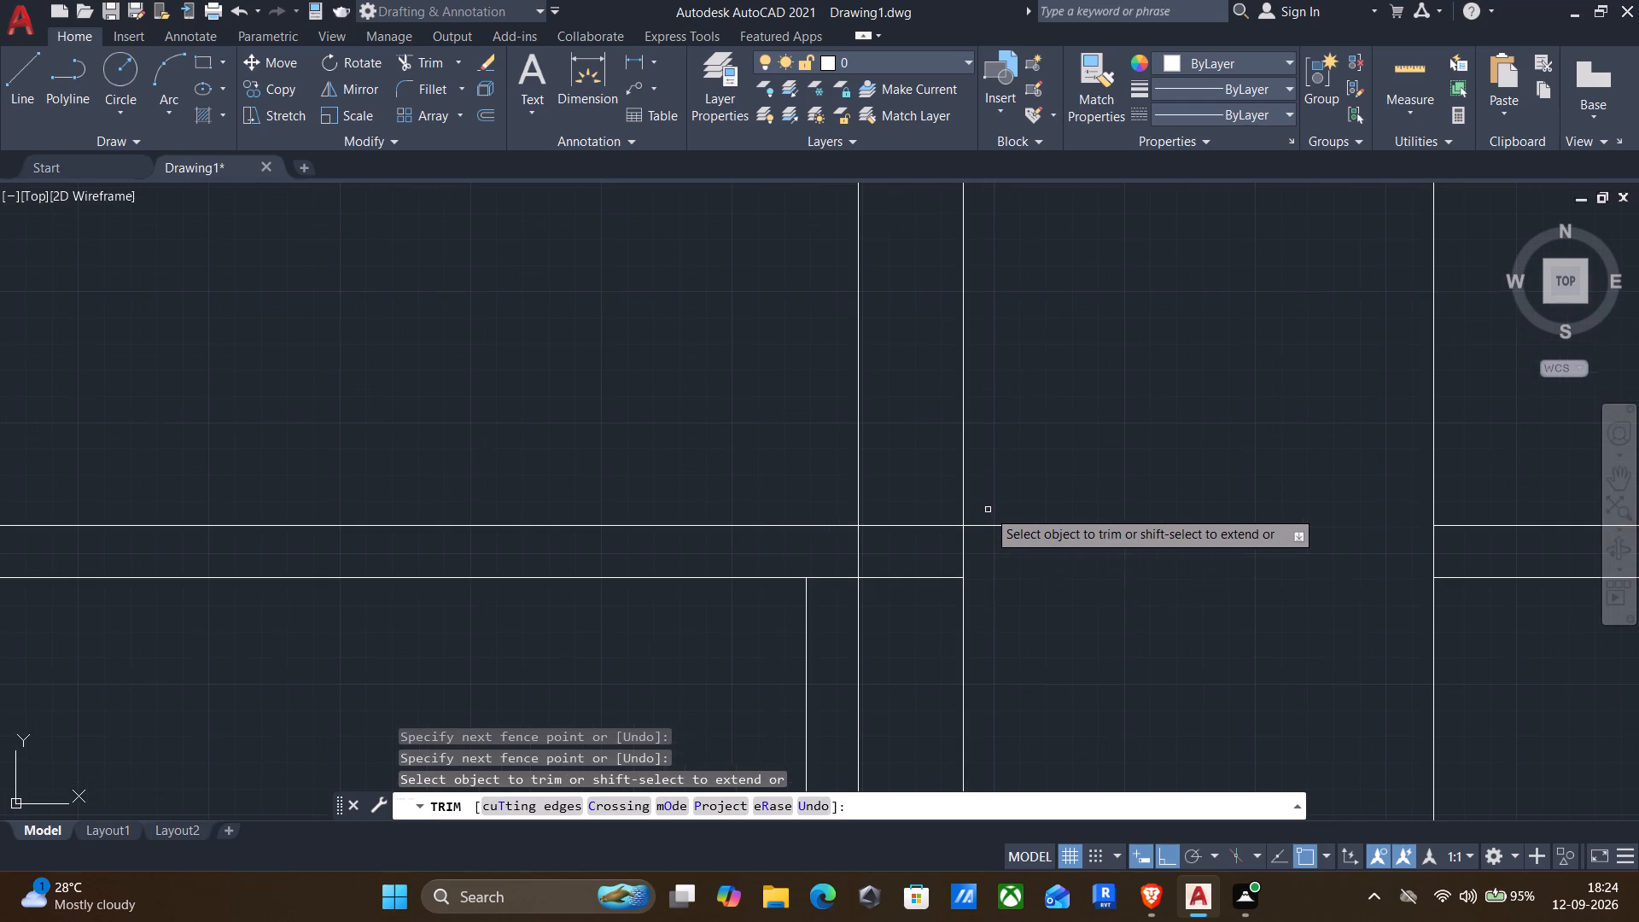
drag(989, 510, 1003, 582)
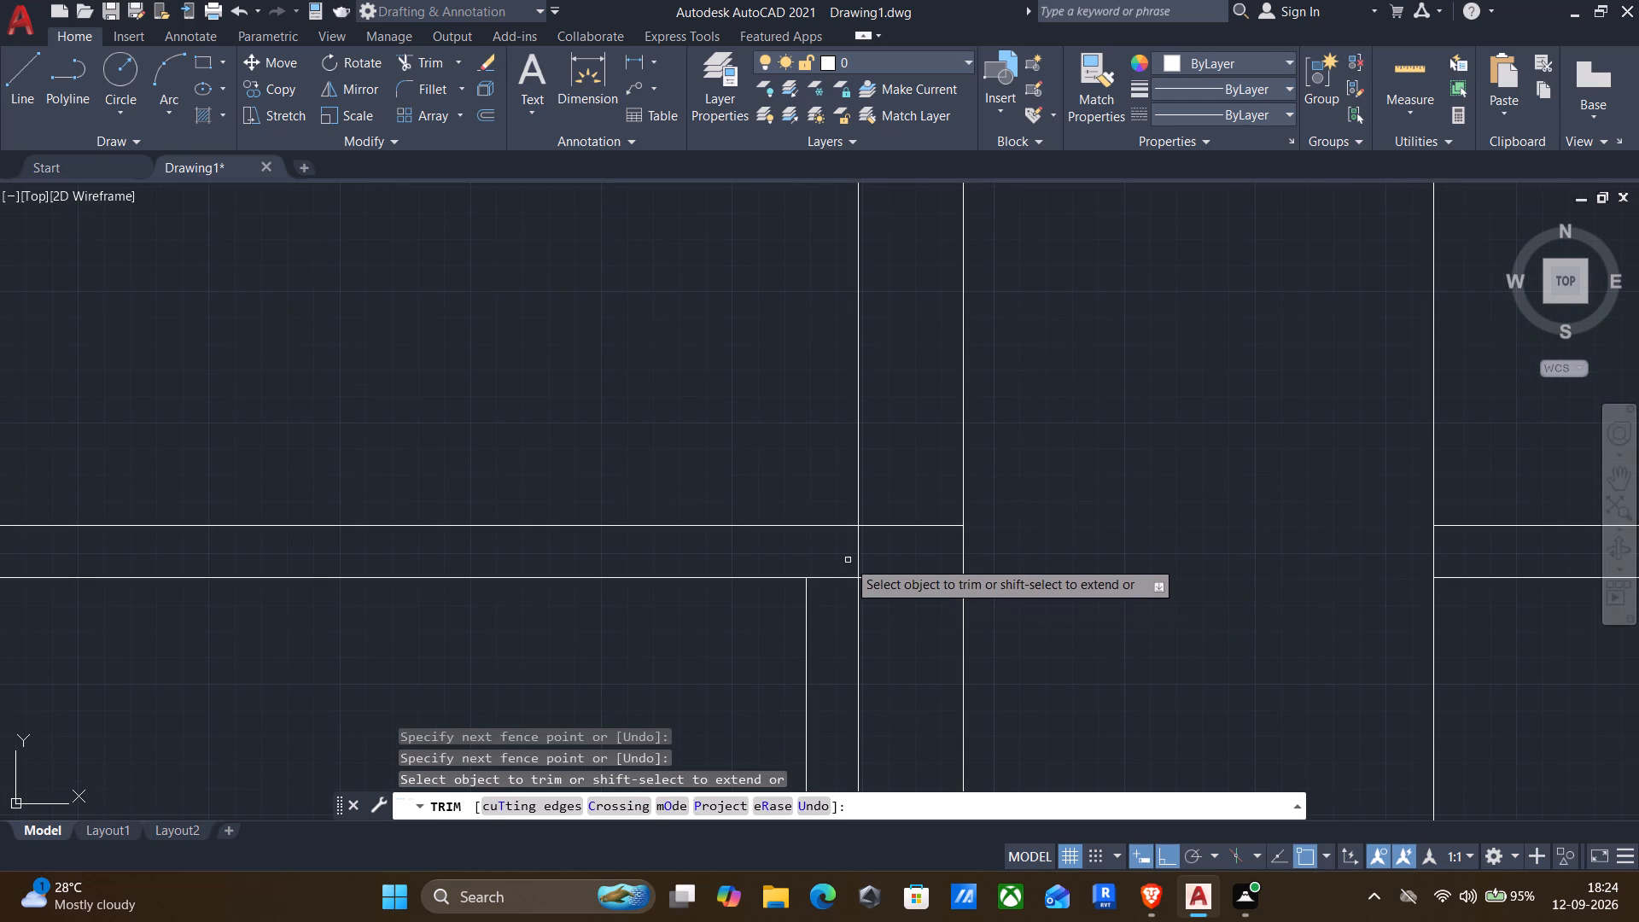
drag(845, 562, 843, 606)
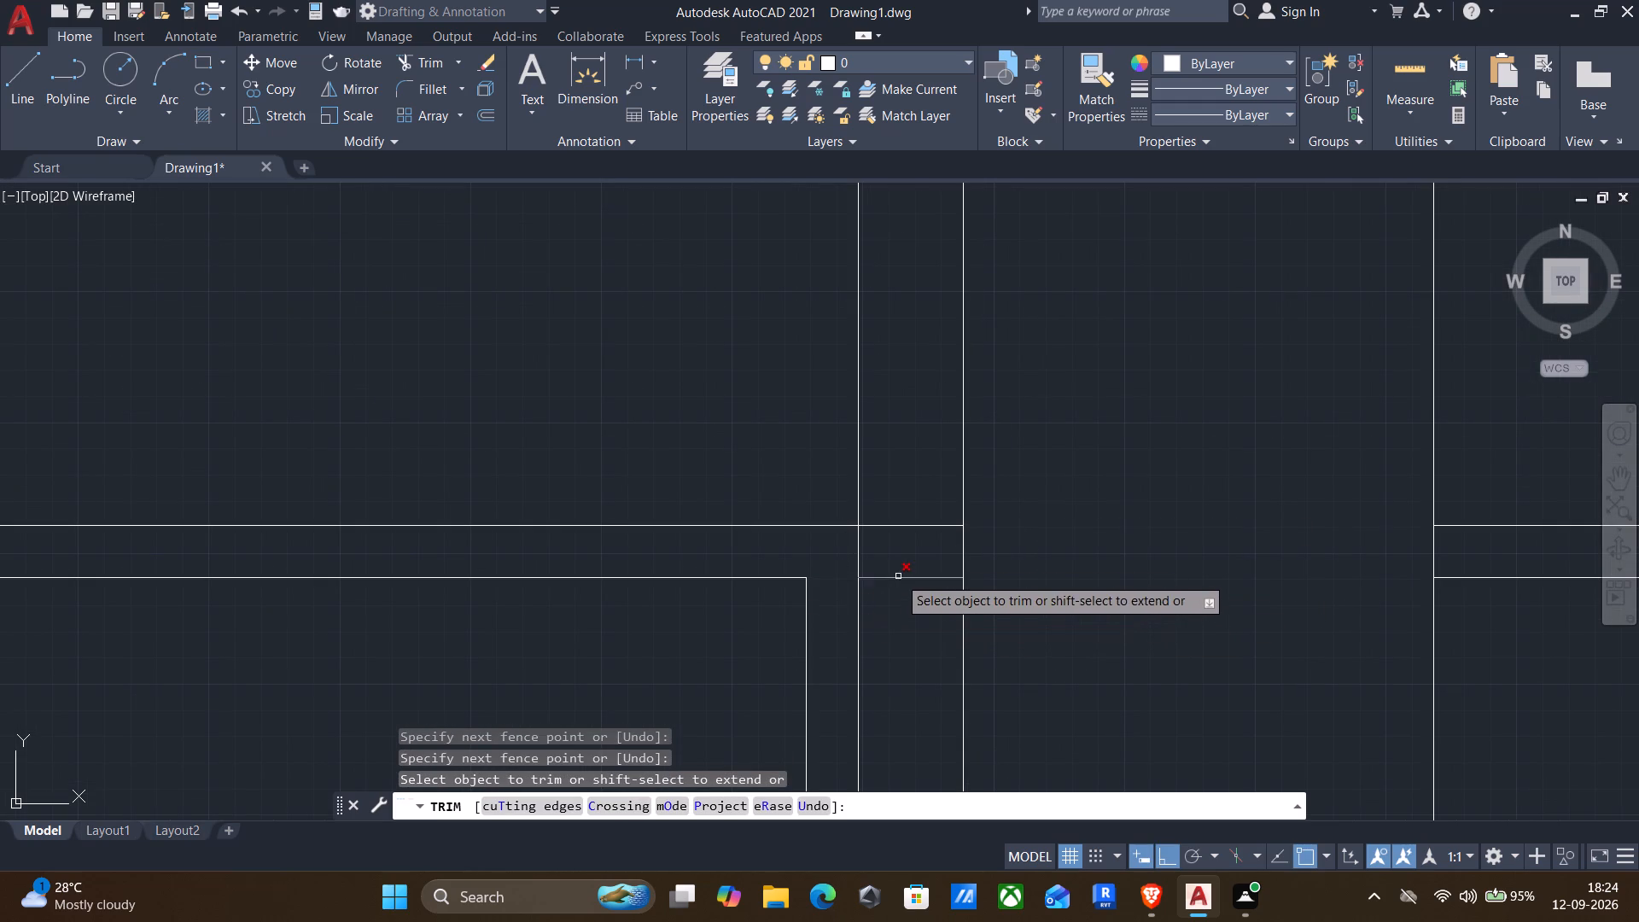
drag(909, 561, 900, 645)
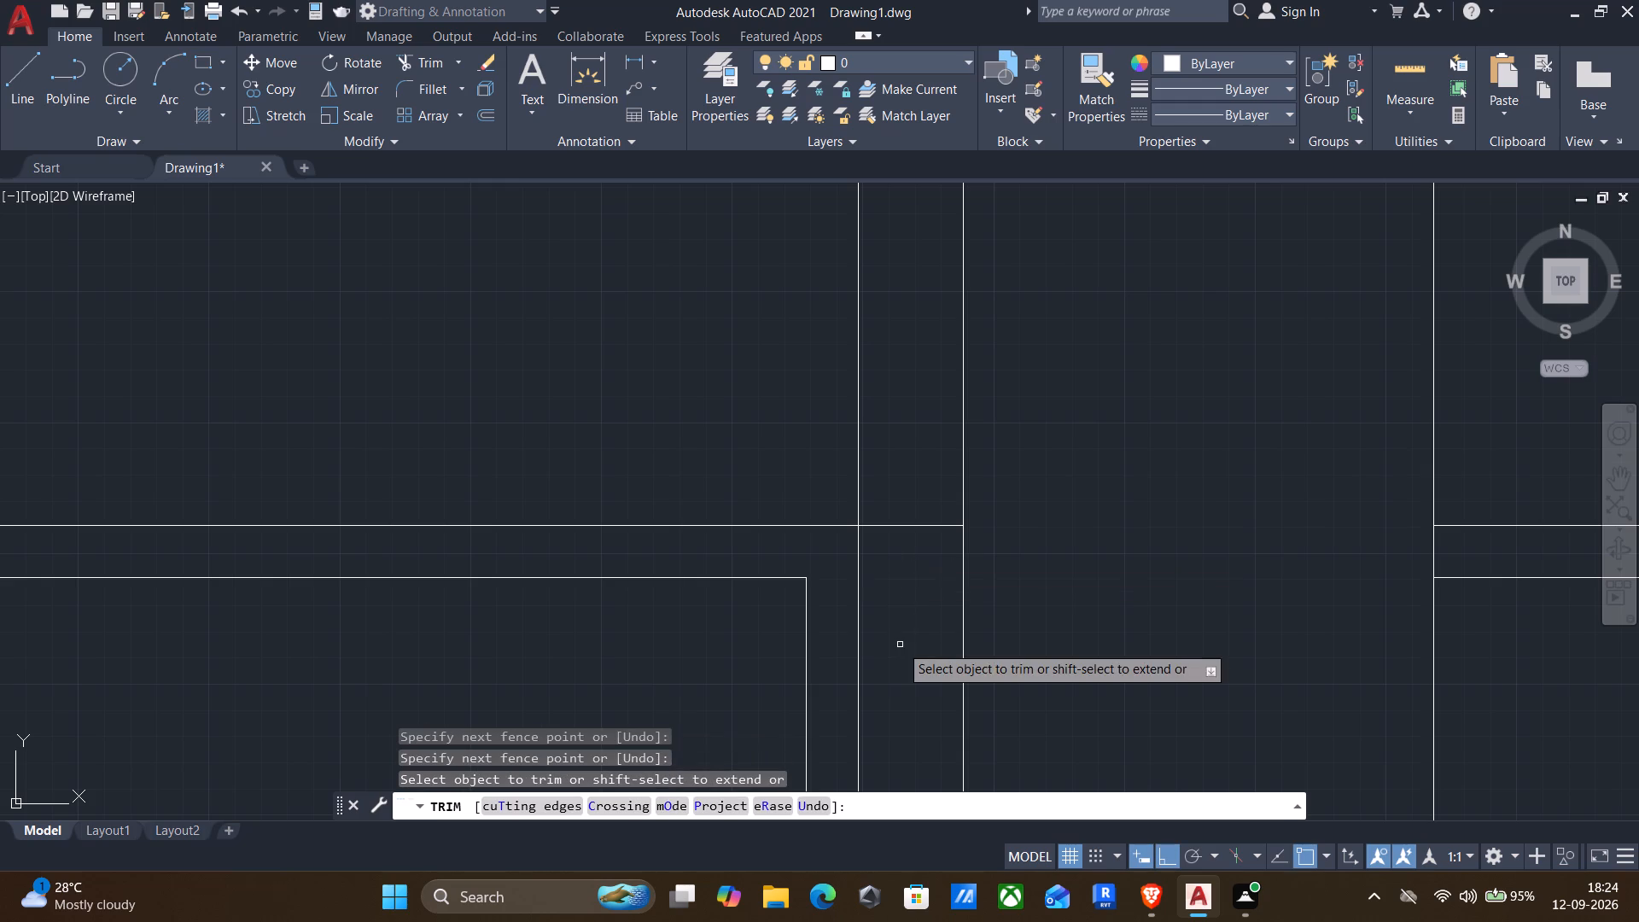
Trim the leftover parts of both horizontal lines to the right of the 60 dimension's right extension line.
scroll(900, 645, down, 3)
middle_drag(977, 646, 1023, 569)
drag(1181, 481, 1188, 603)
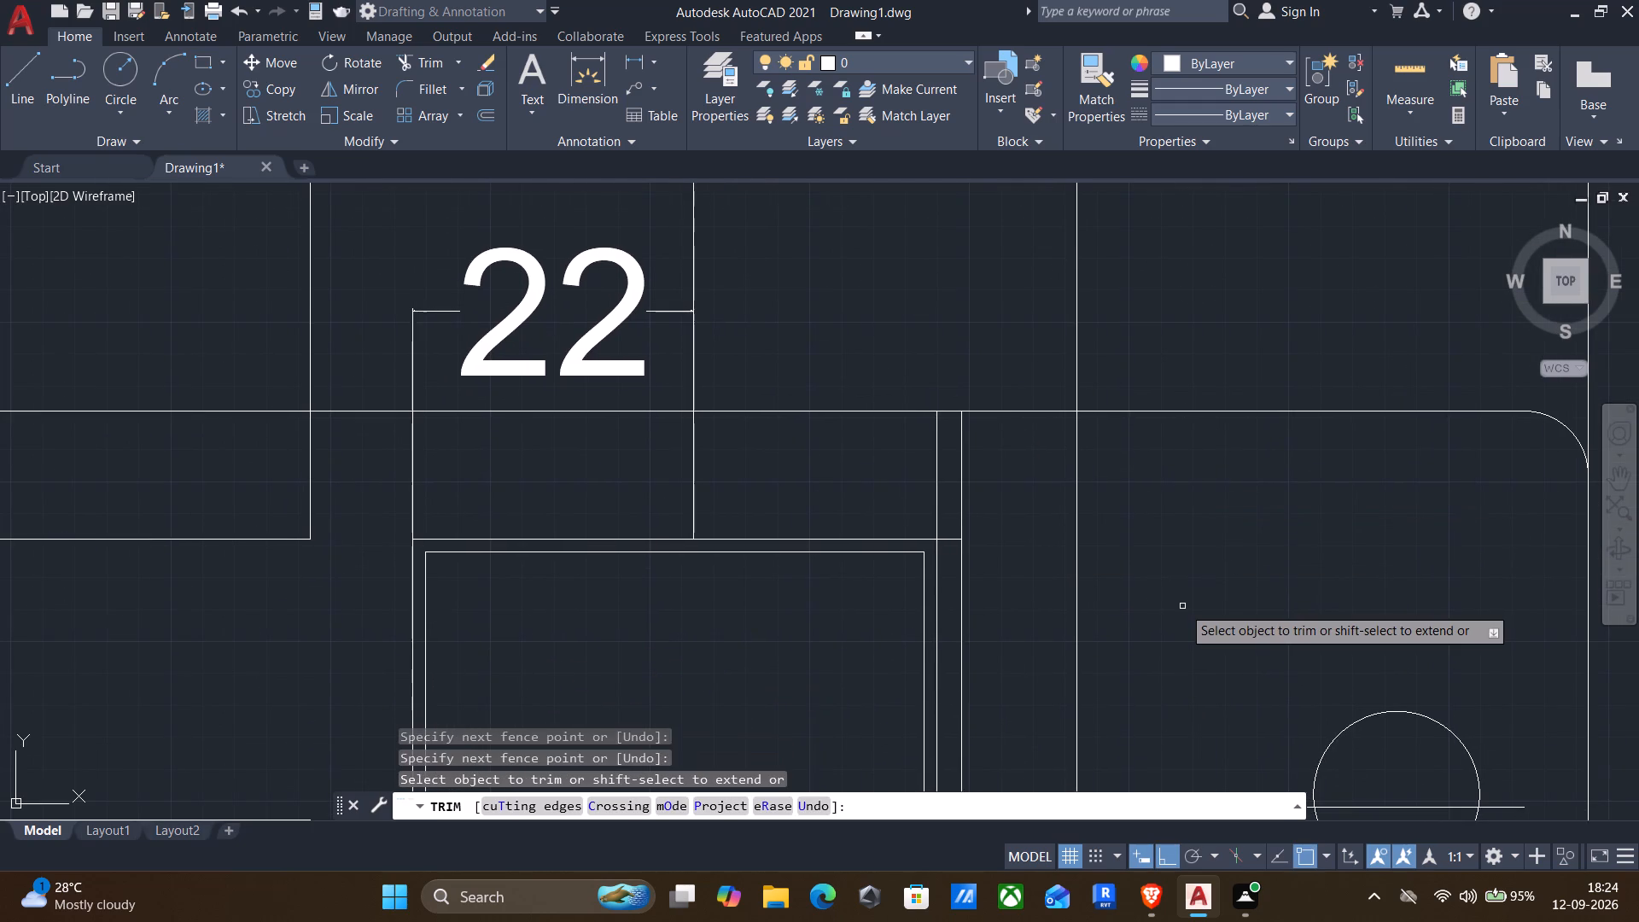
scroll(1182, 606, down, 2)
middle_drag(1180, 608, 1162, 546)
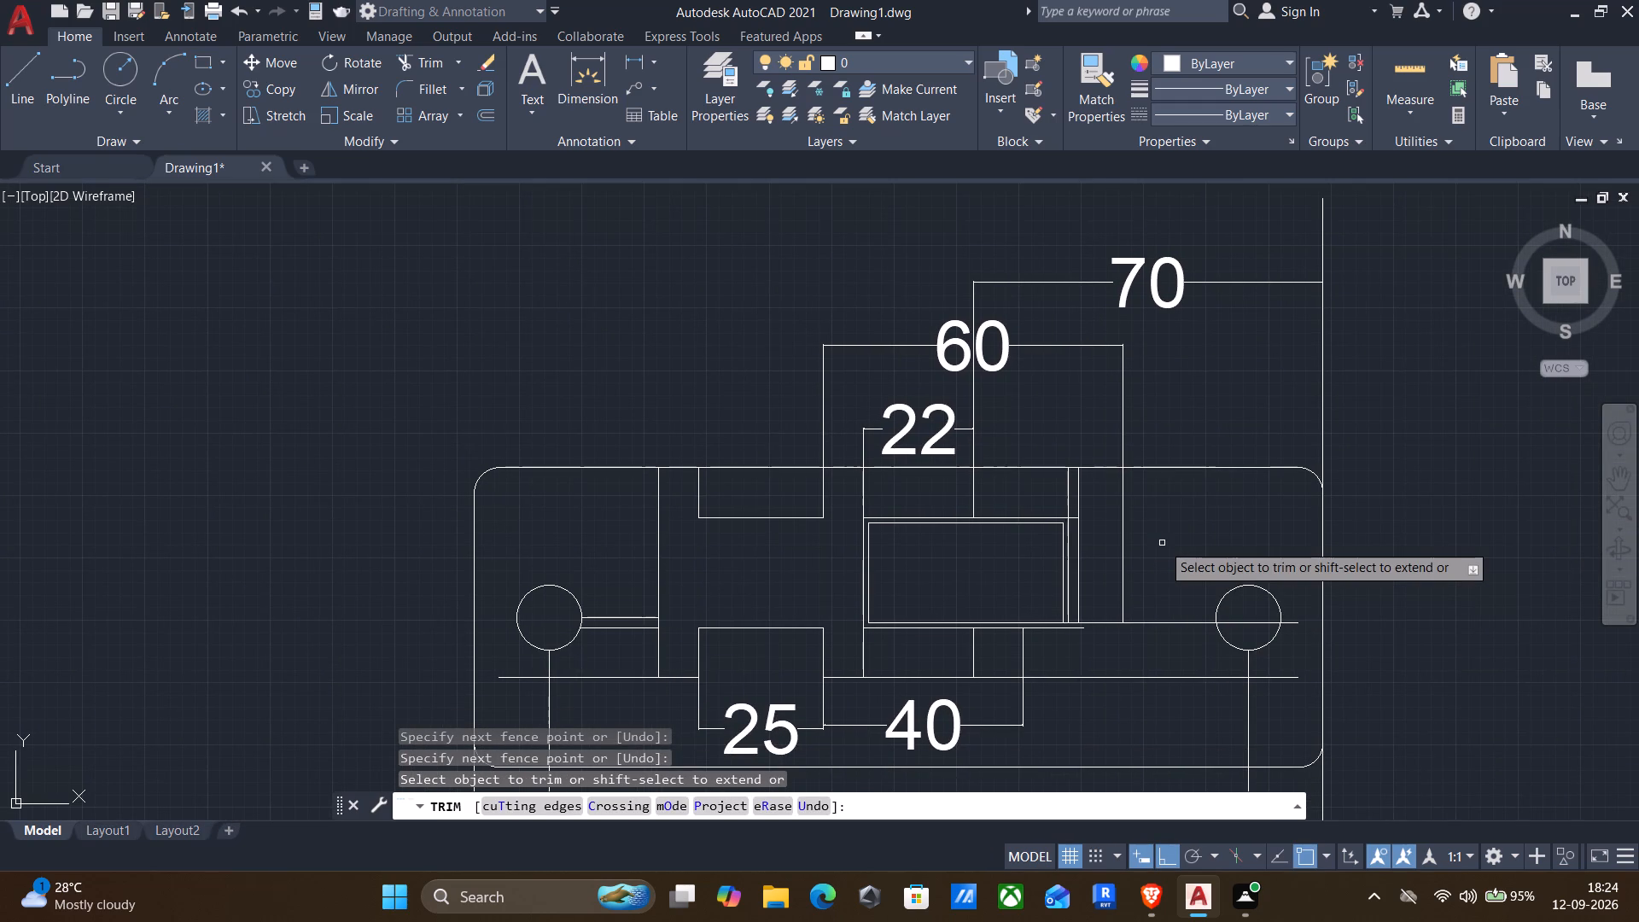
middle_drag(1154, 616, 1175, 545)
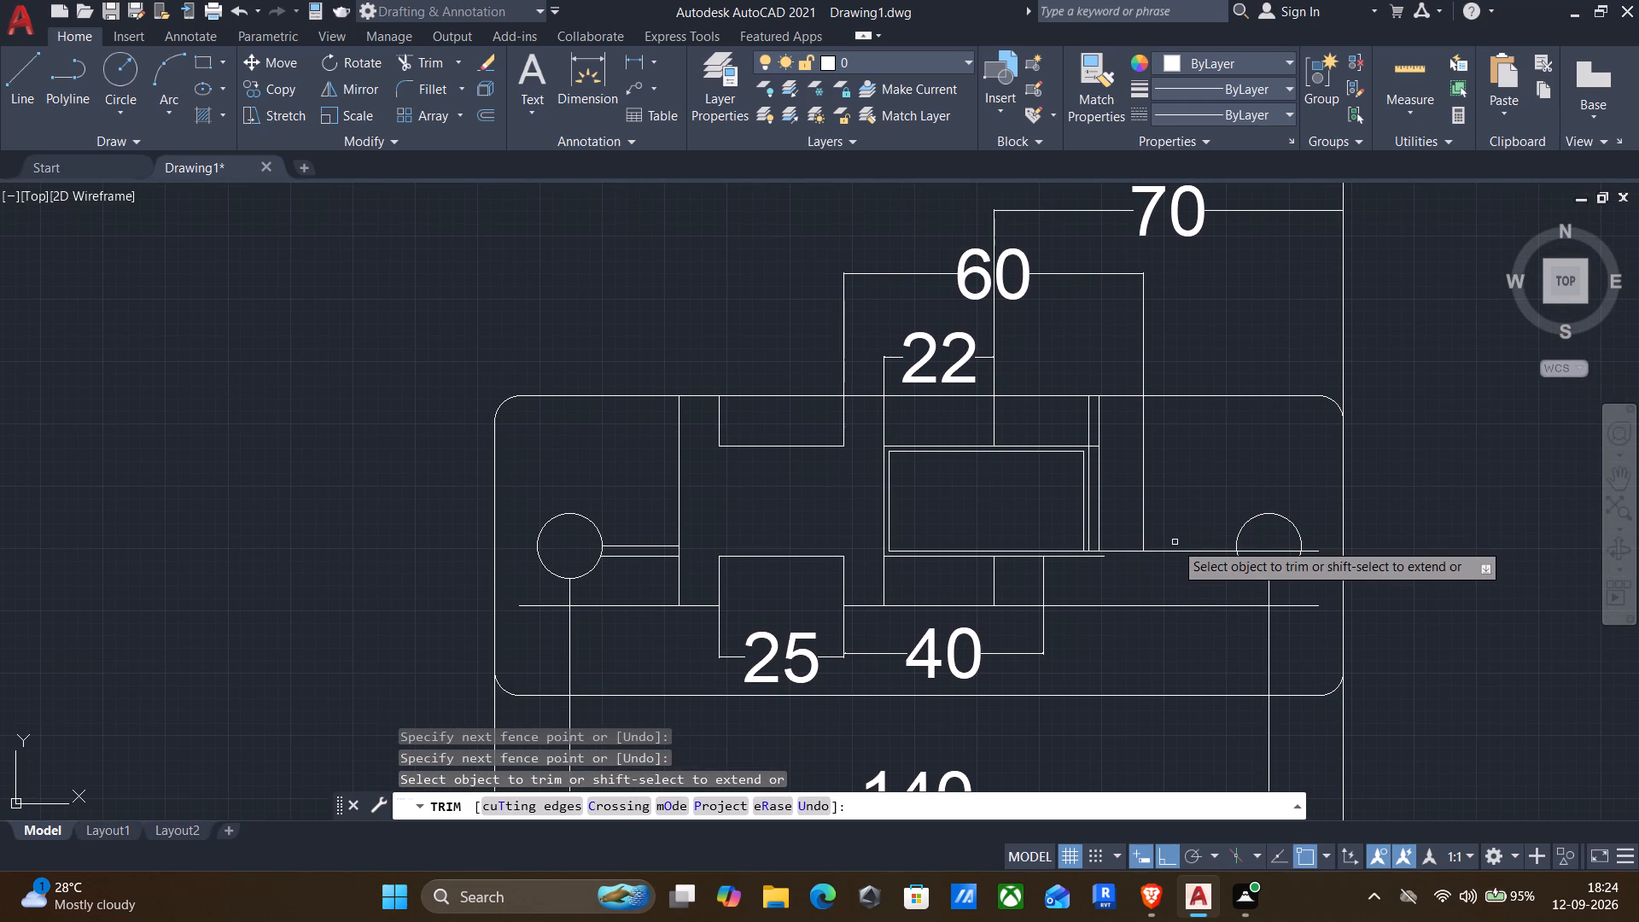
middle_drag(1169, 575, 1158, 553)
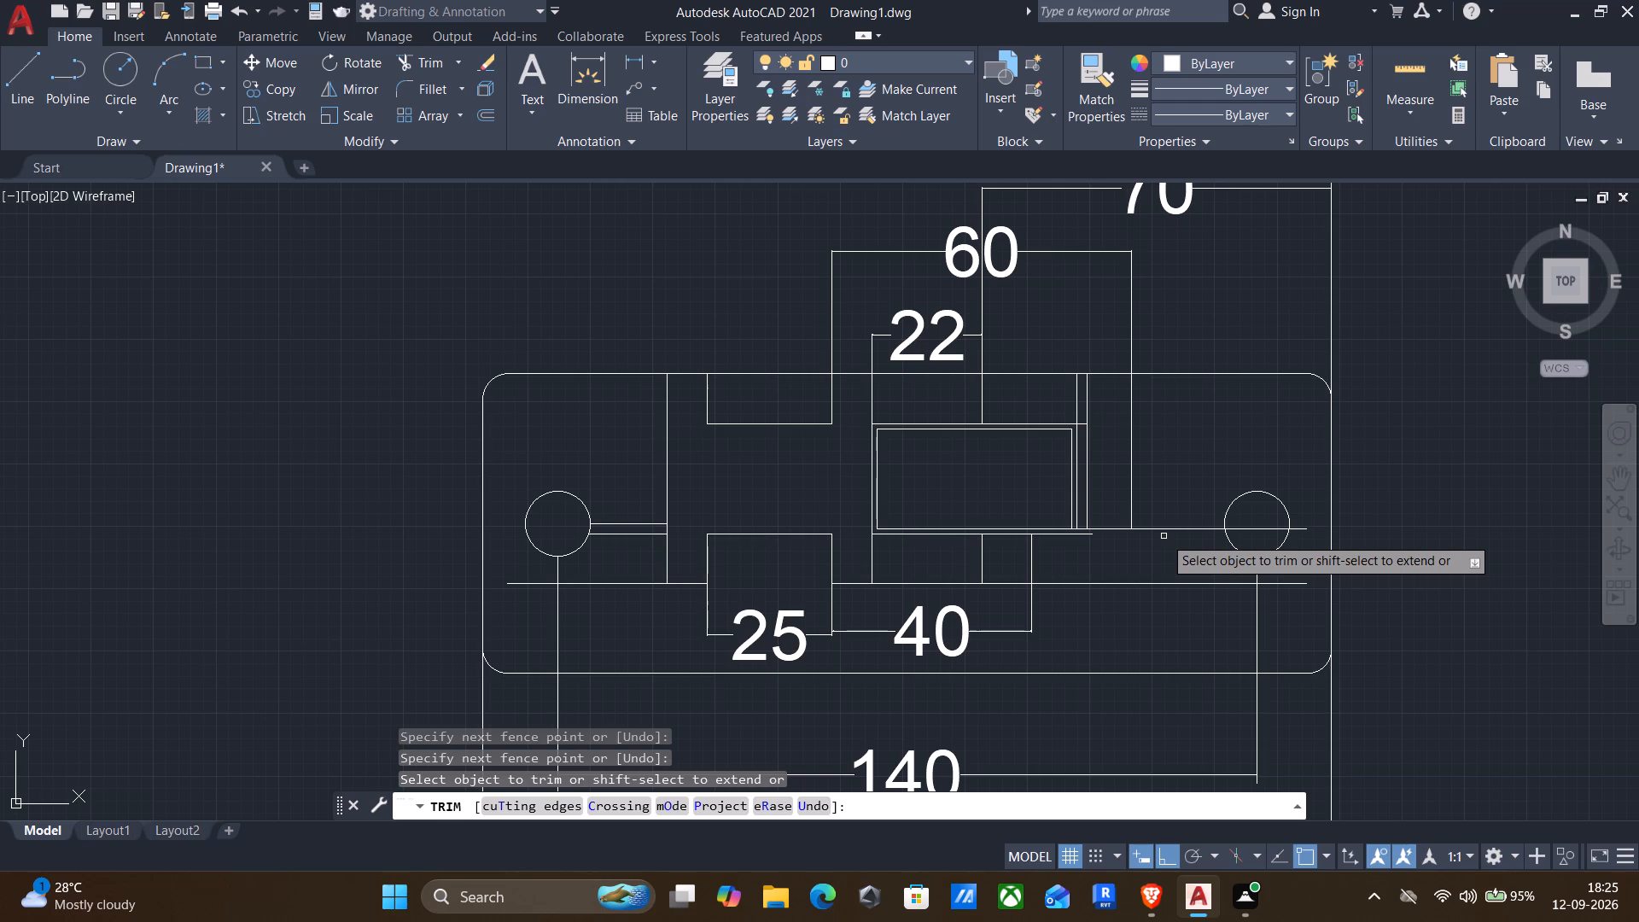
middle_drag(1113, 551, 1100, 512)
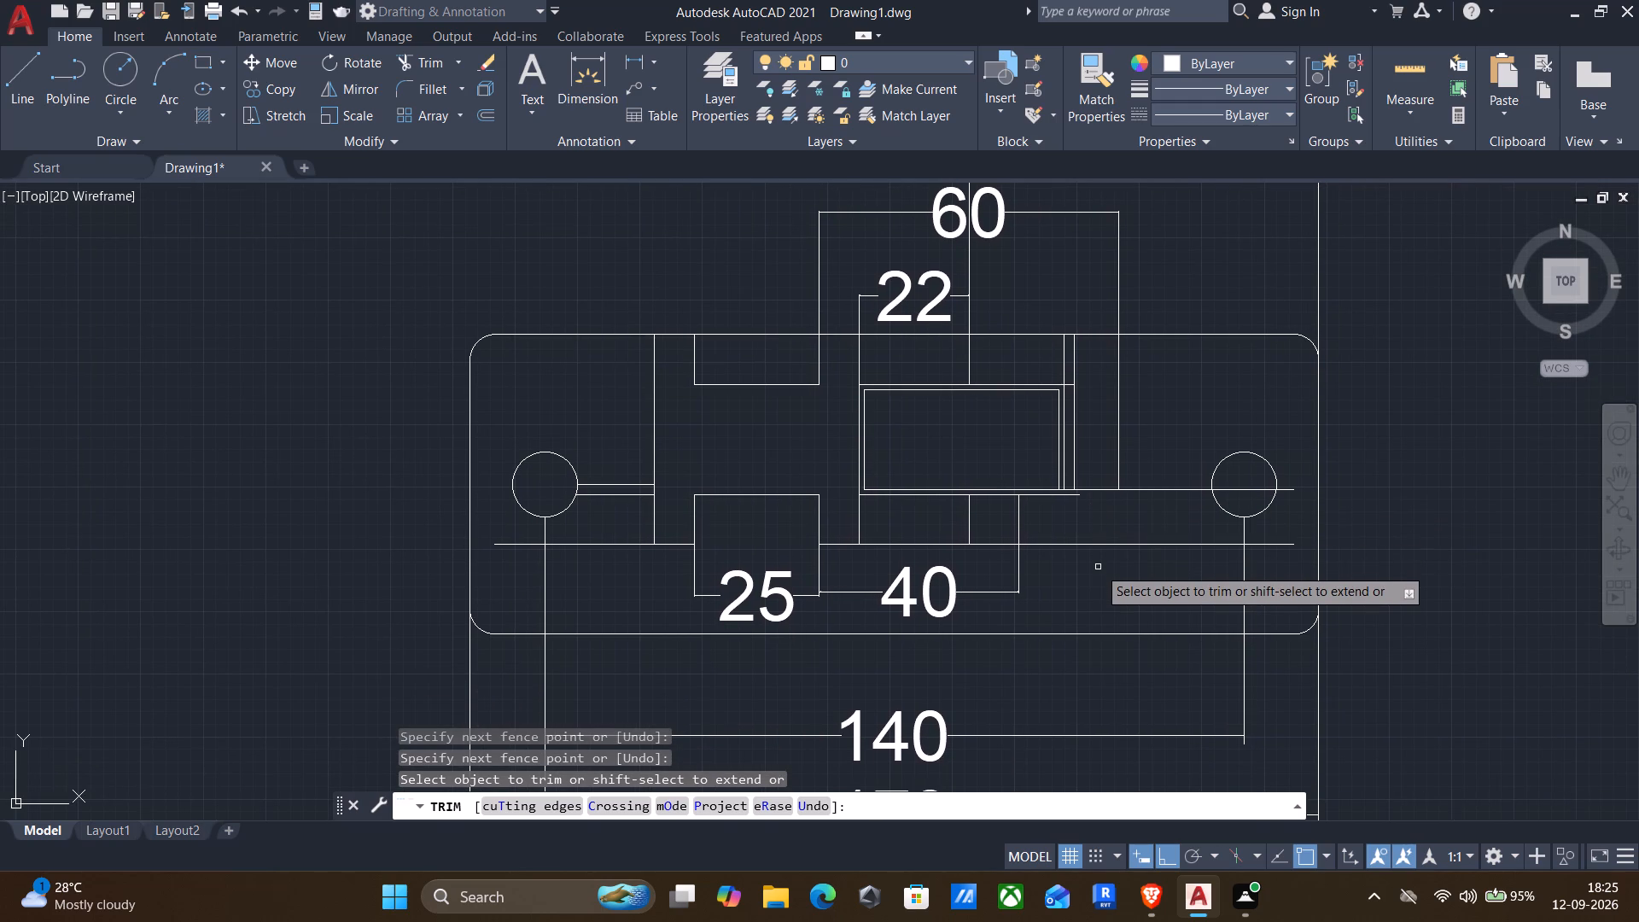
key(Escape)
Trim away the horizontal line just below the inner box, from the box's left gap line to its right end.
middle_drag(1128, 538, 1083, 547)
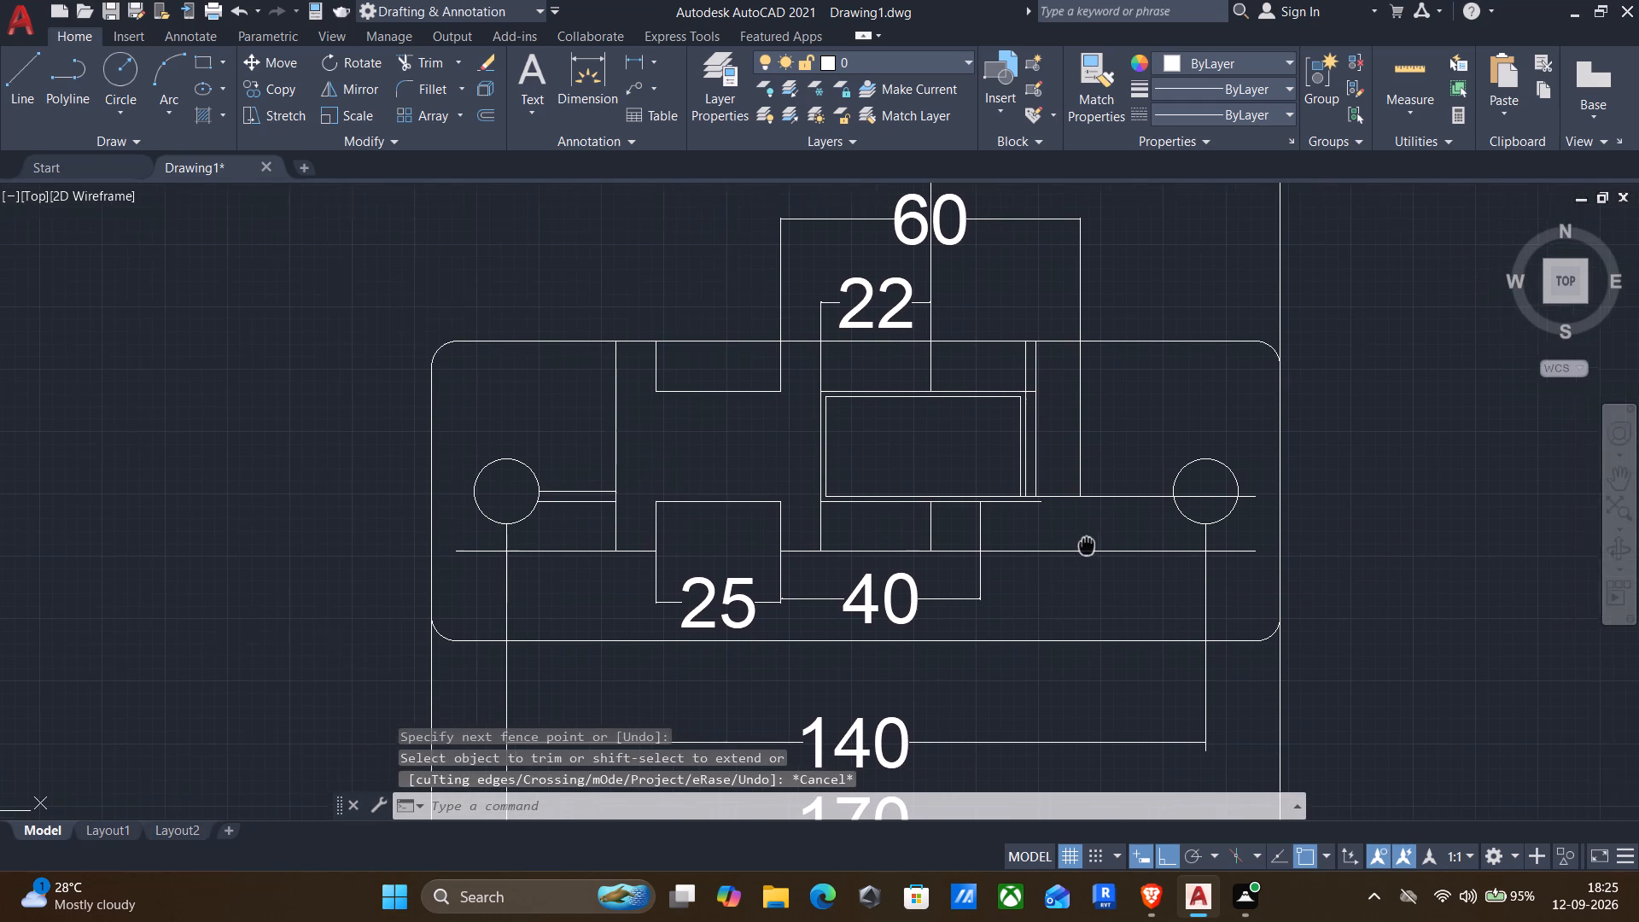
middle_drag(1083, 547, 1081, 548)
scroll(1044, 518, up, 3)
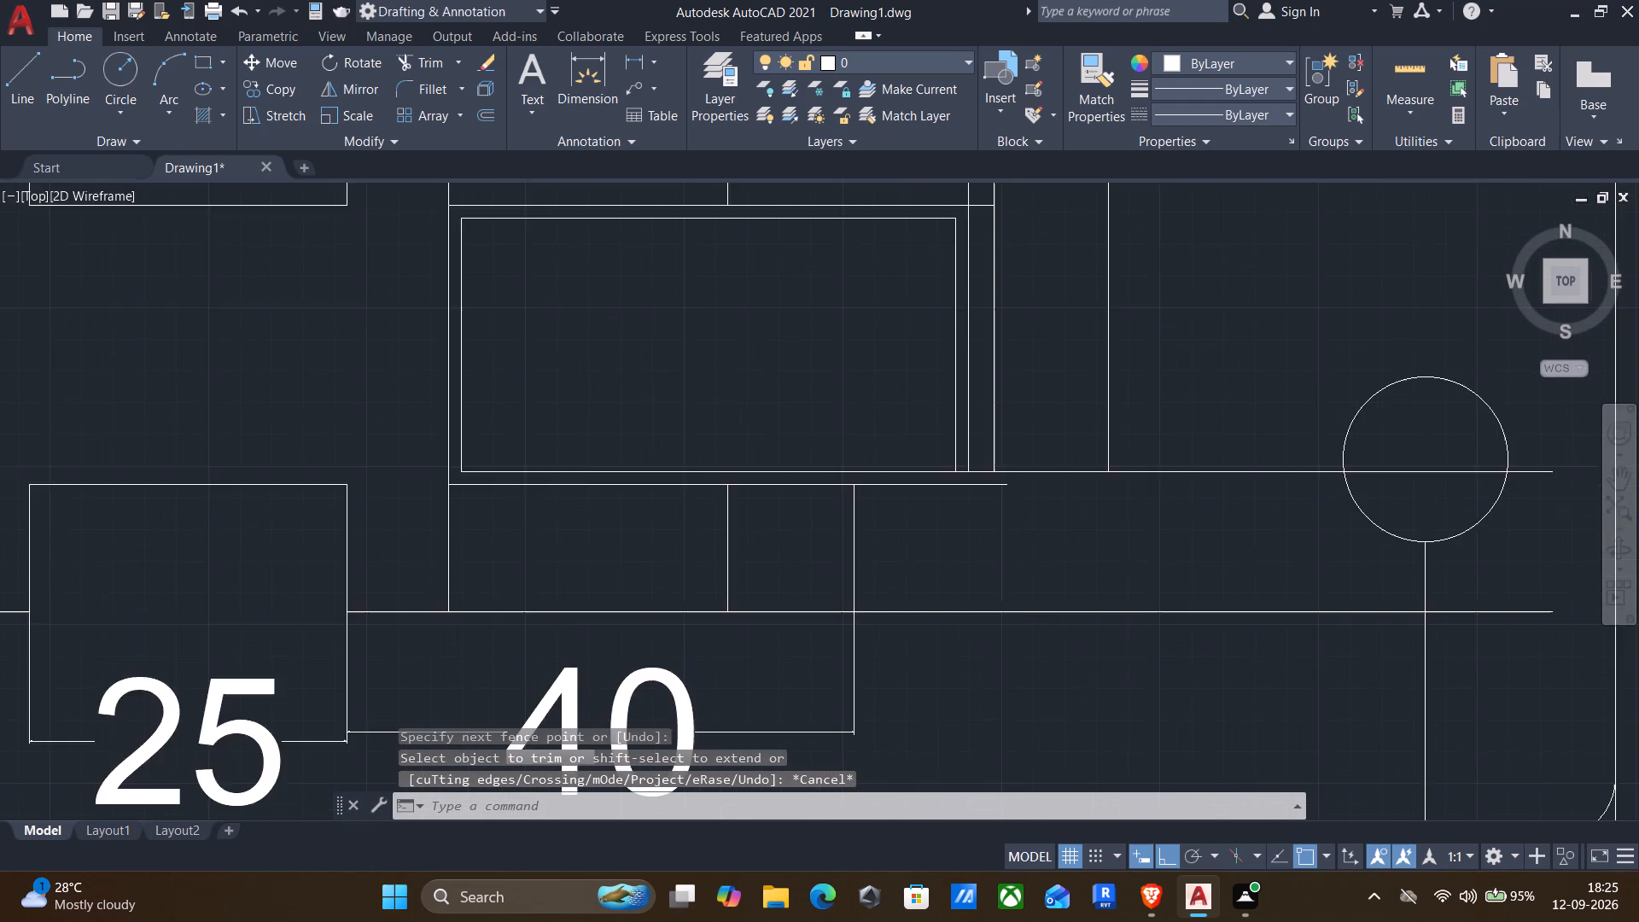
scroll(989, 499, down, 2)
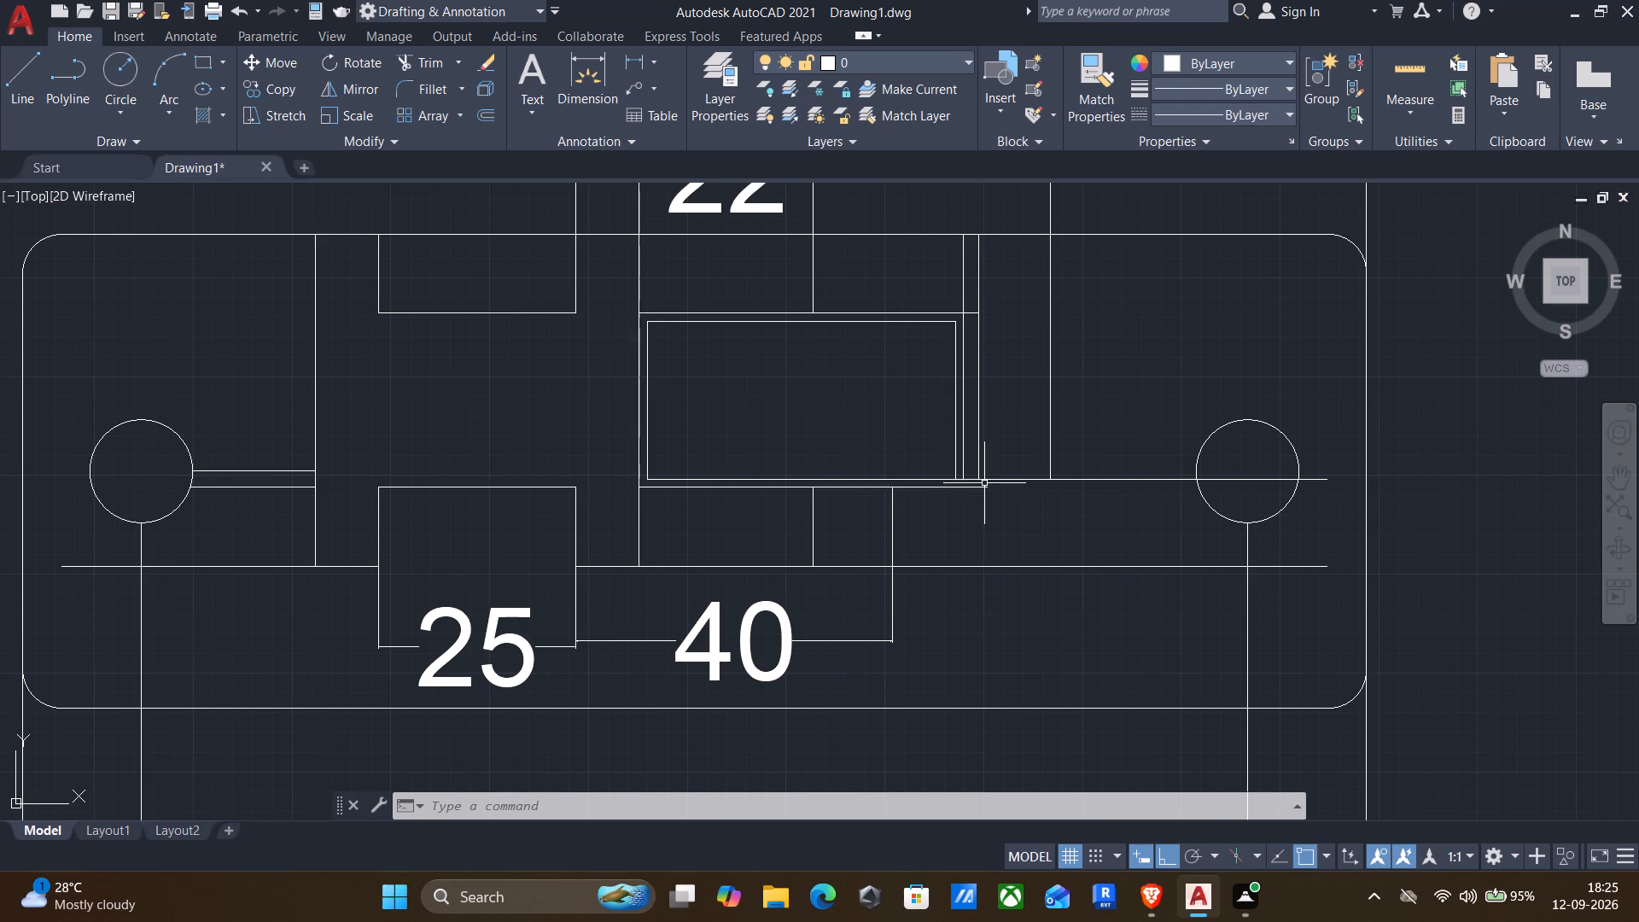
middle_drag(581, 527, 575, 572)
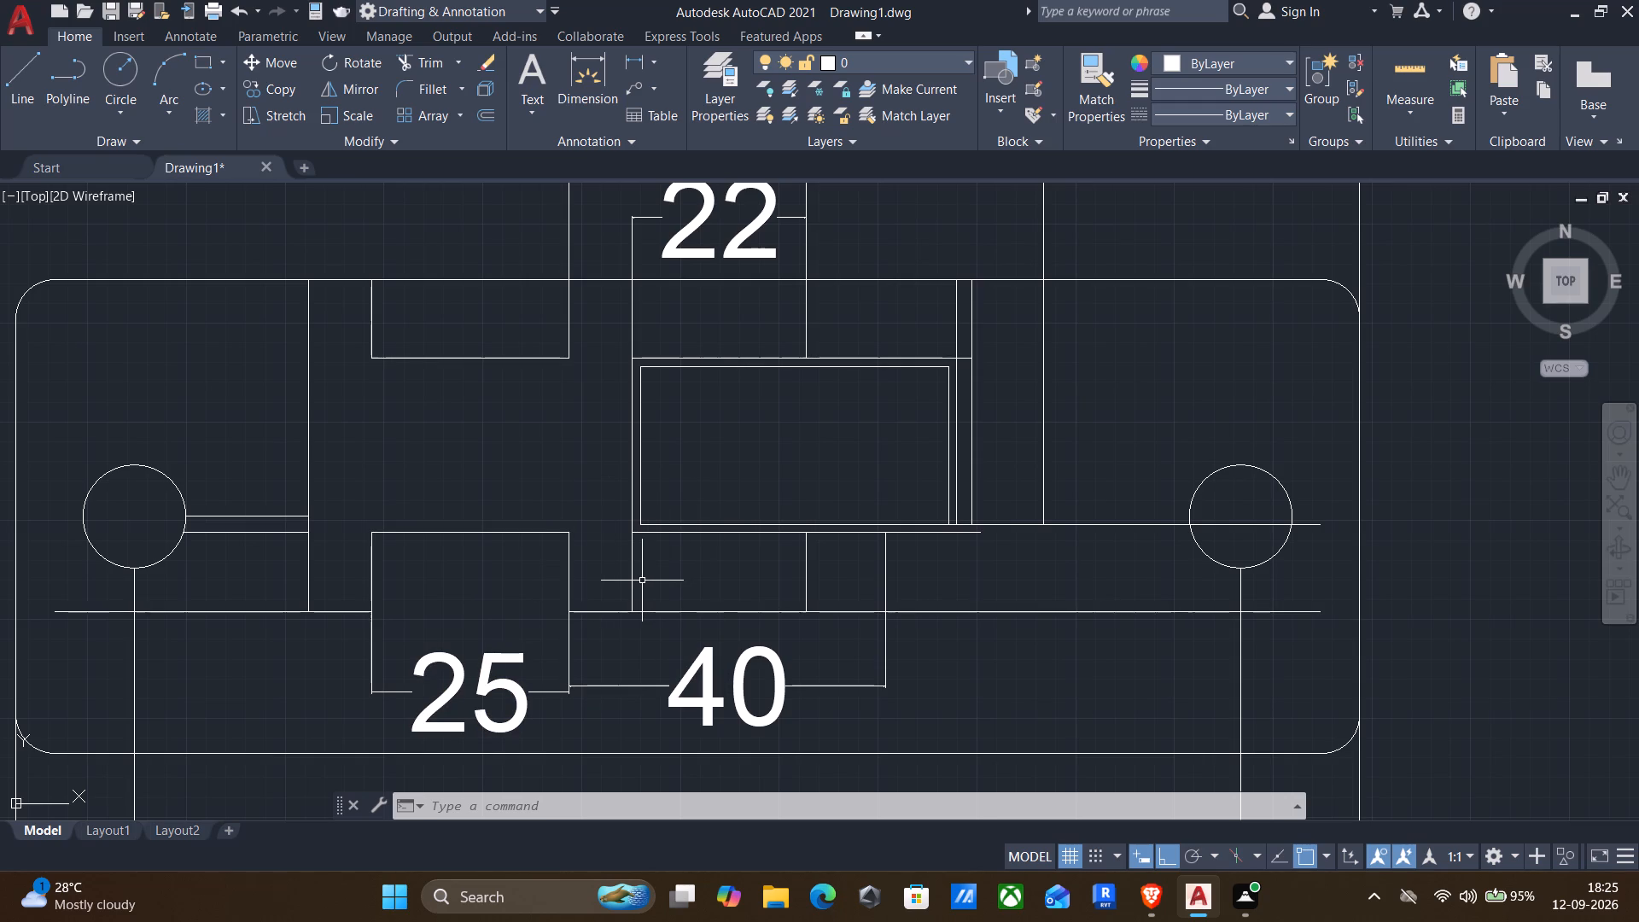
scroll(695, 539, up, 2)
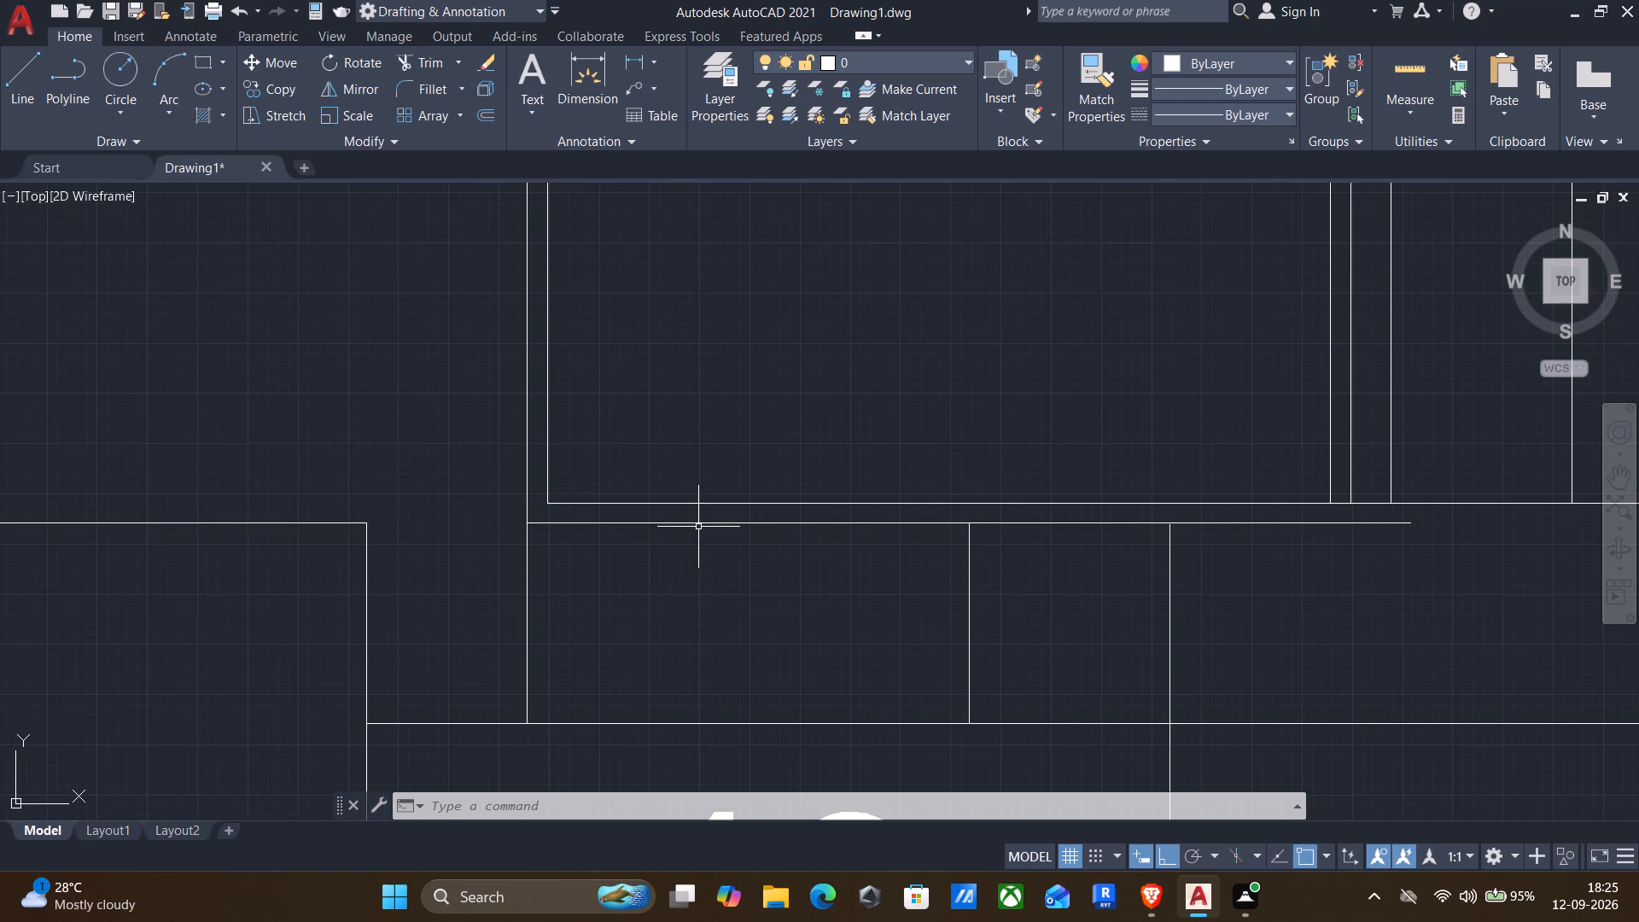
scroll(681, 521, down, 2)
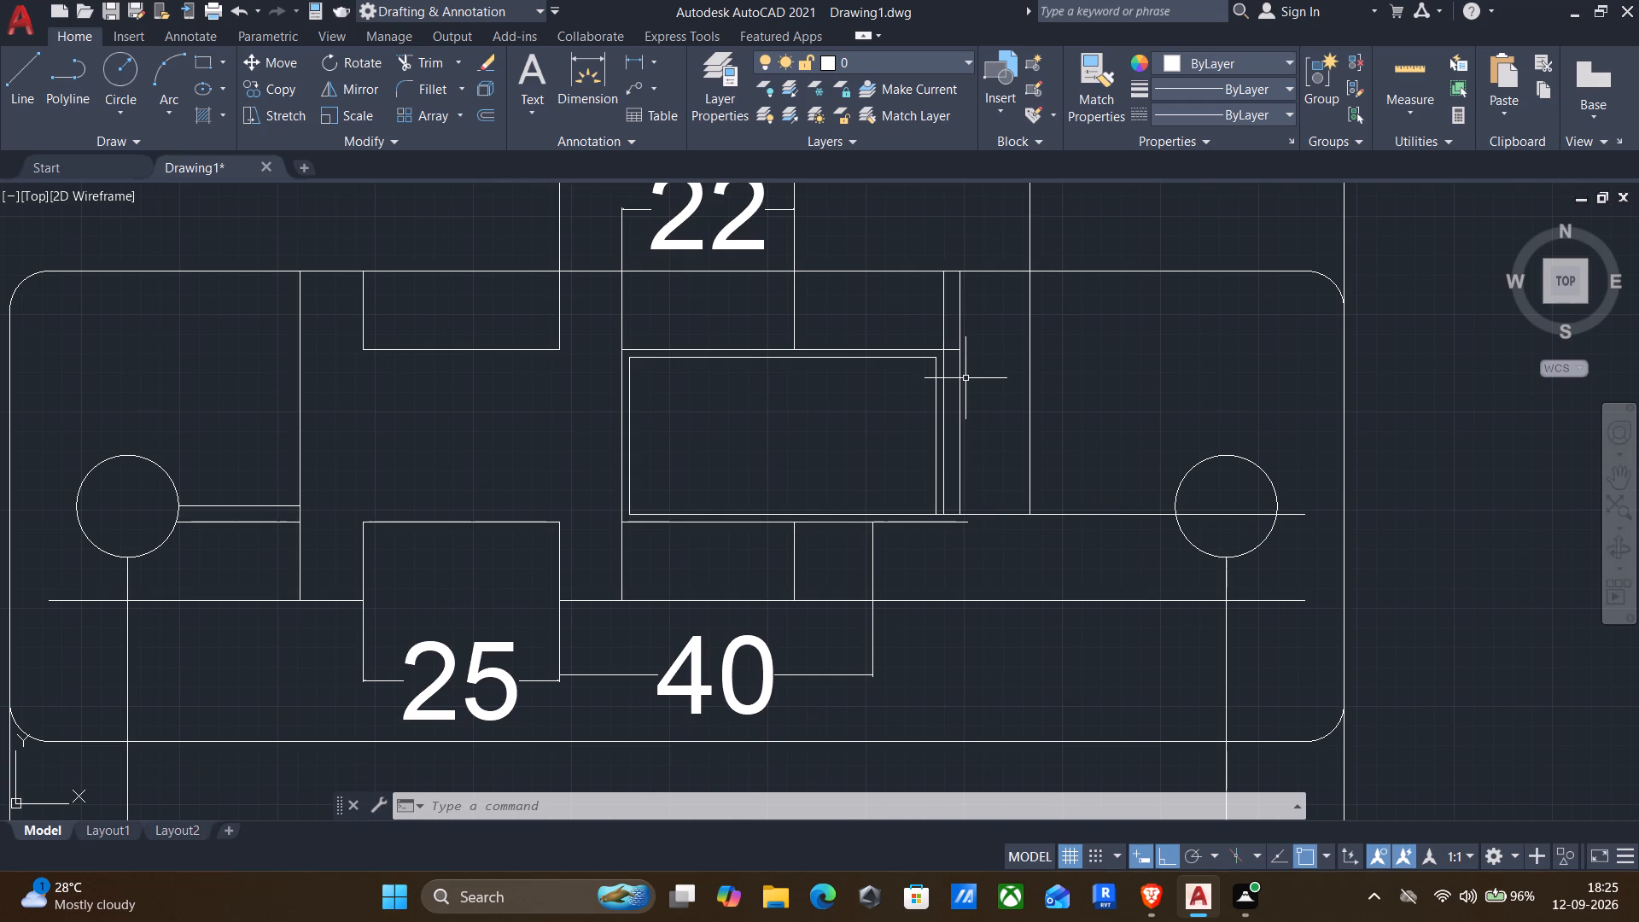
key(t)
key(r)
key(Return)
click(645, 521)
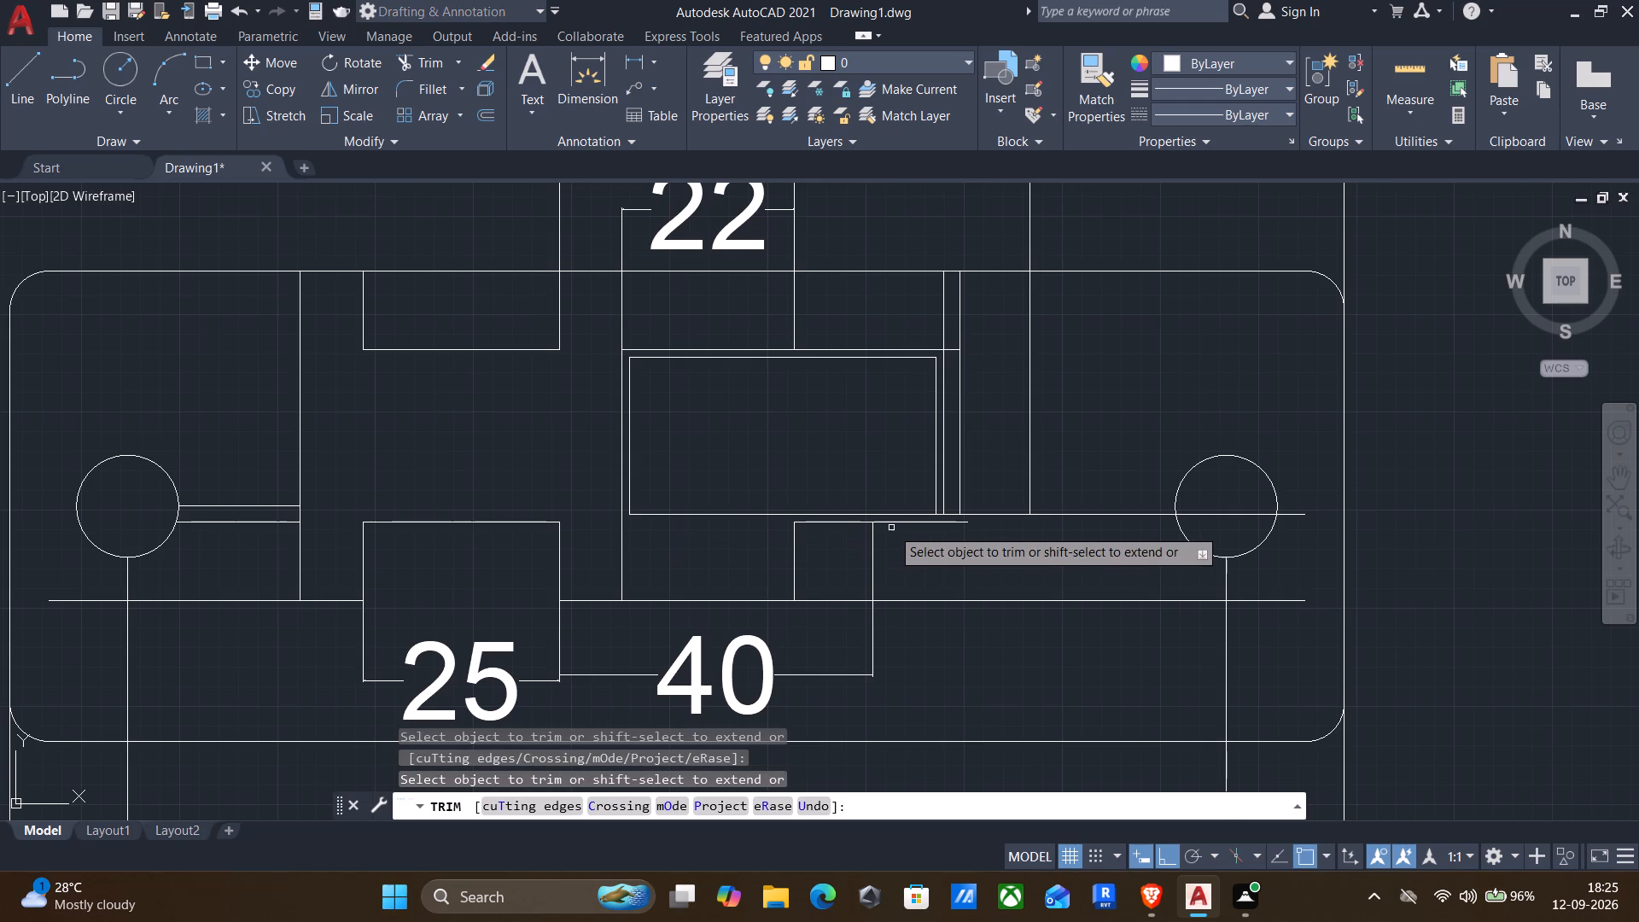
click(879, 523)
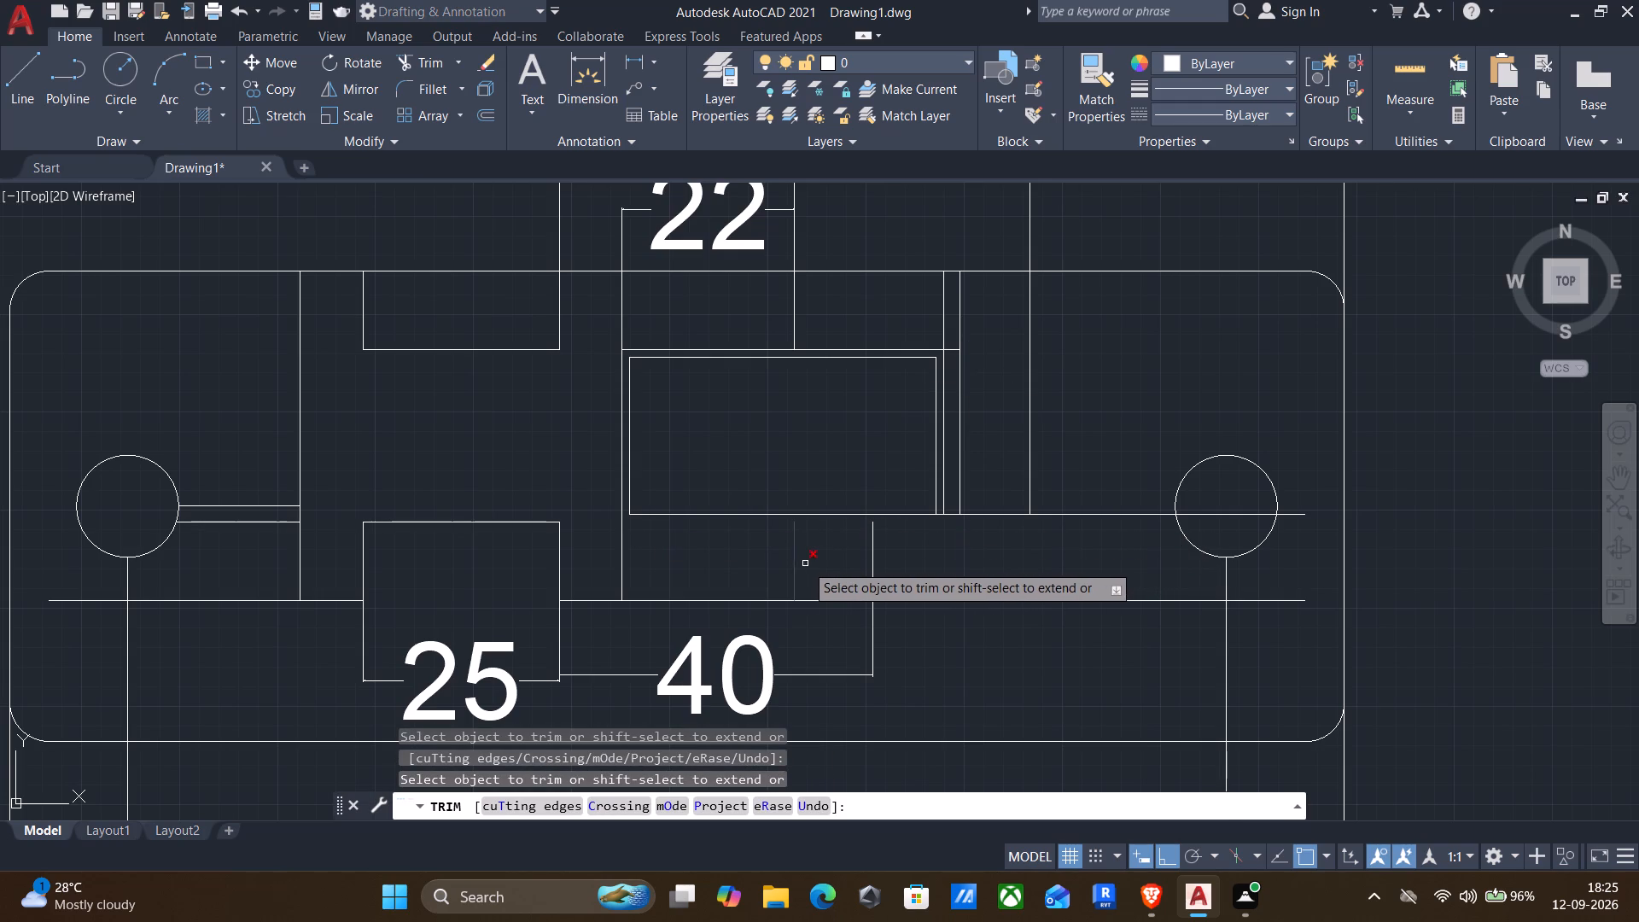
drag(825, 562, 900, 552)
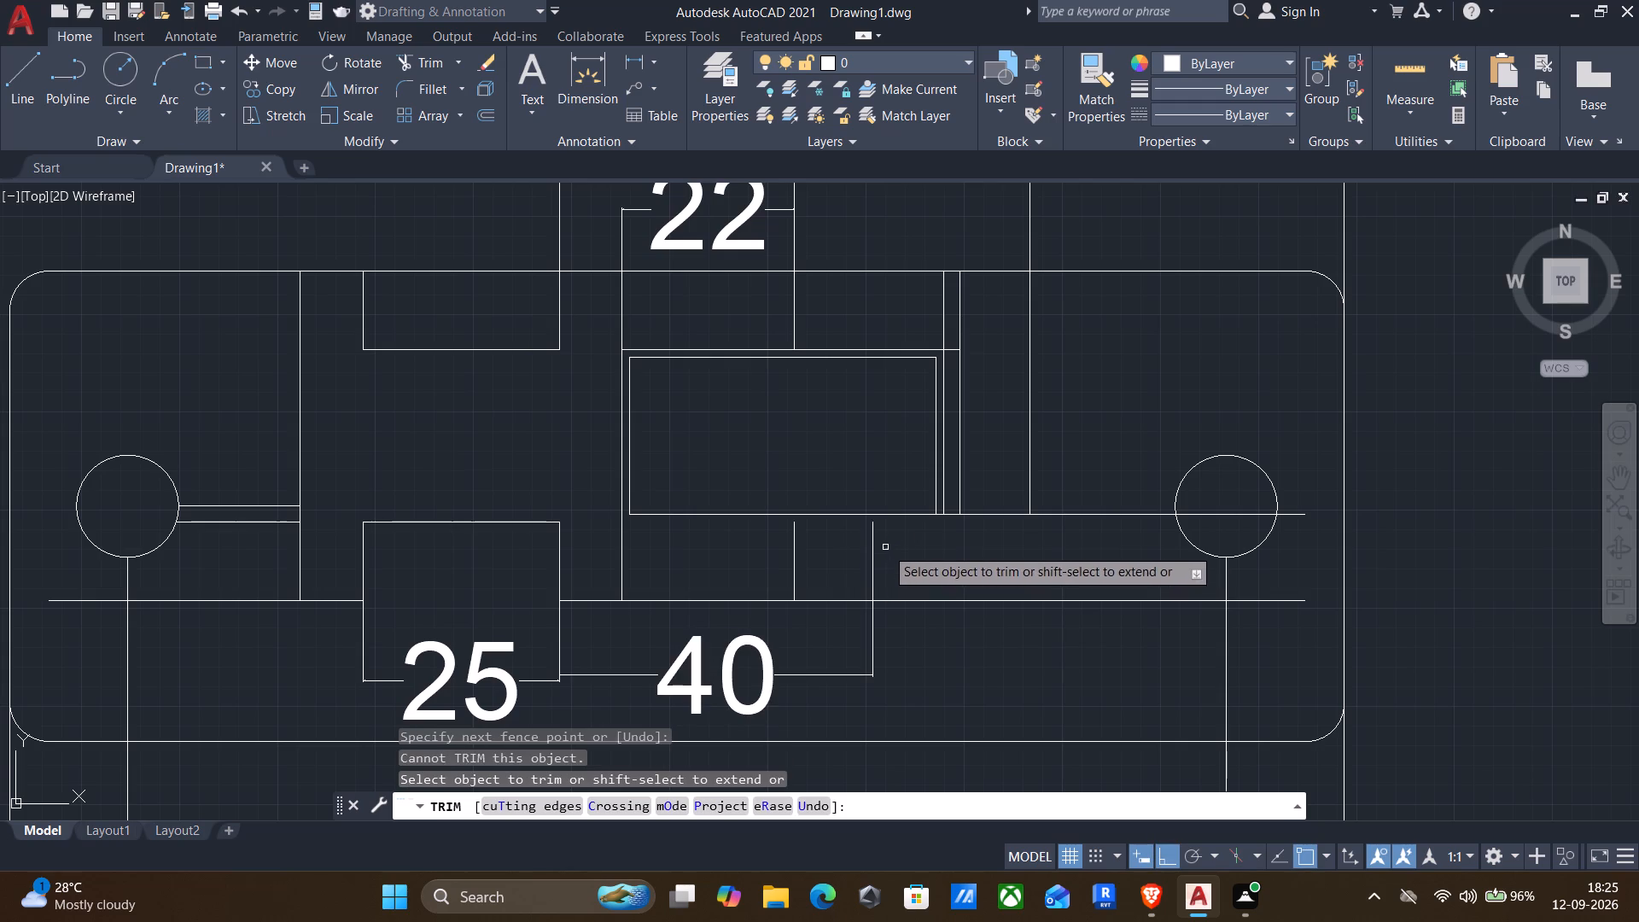
key(Escape)
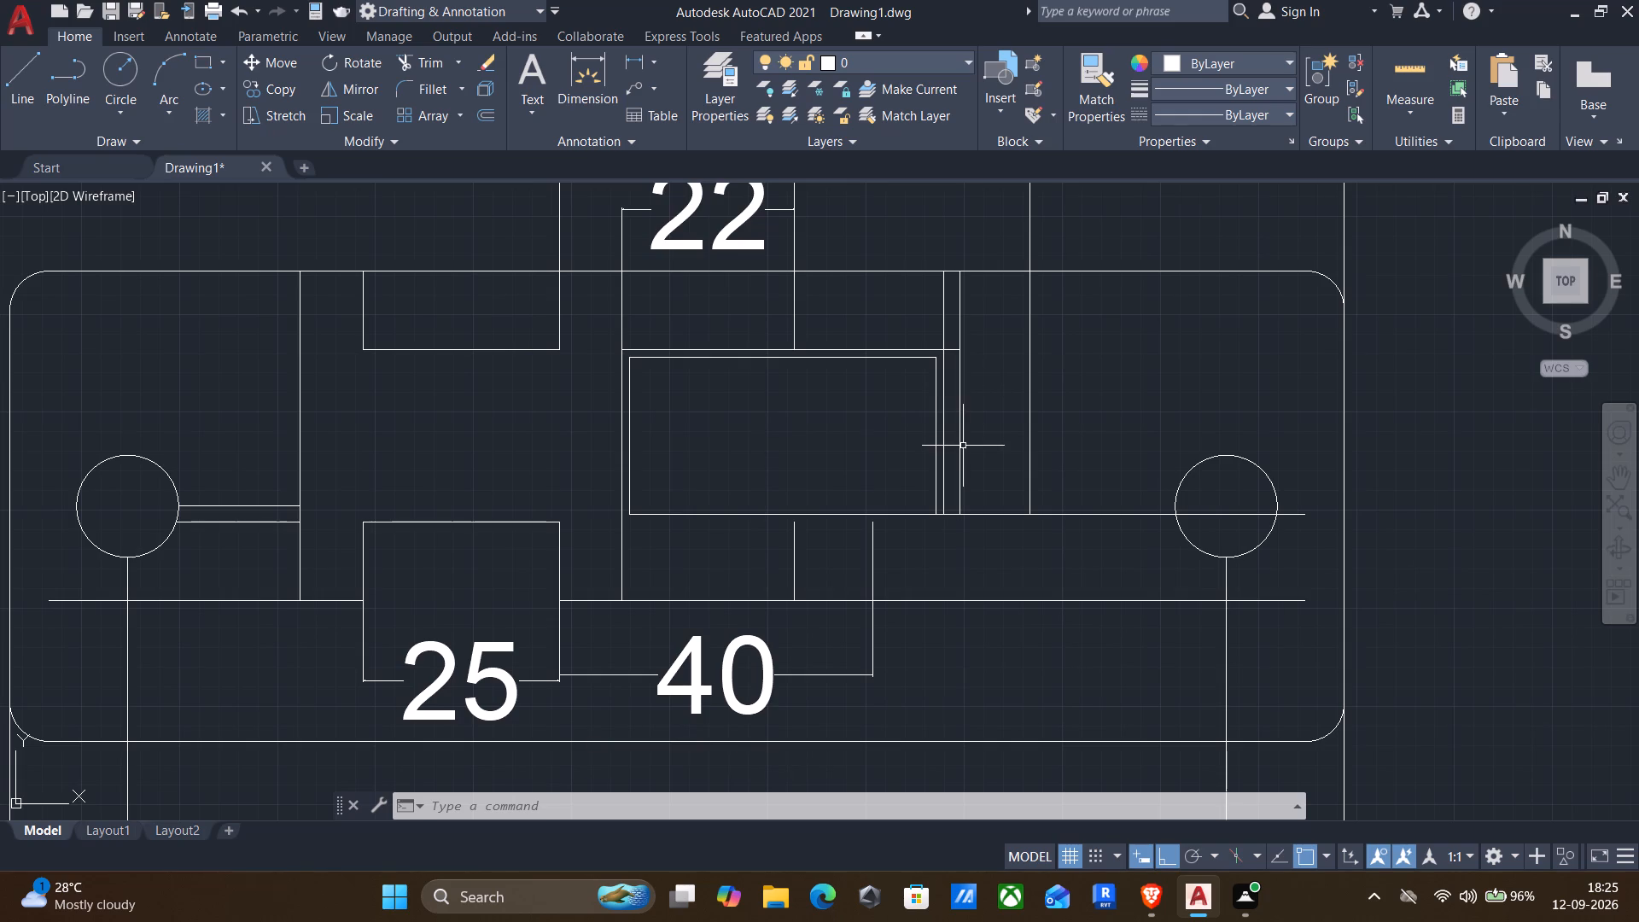
Examine the whole plate drawing together with its dimensions.
middle_click(950, 497)
scroll(950, 497, down, 2)
middle_drag(954, 497, 987, 453)
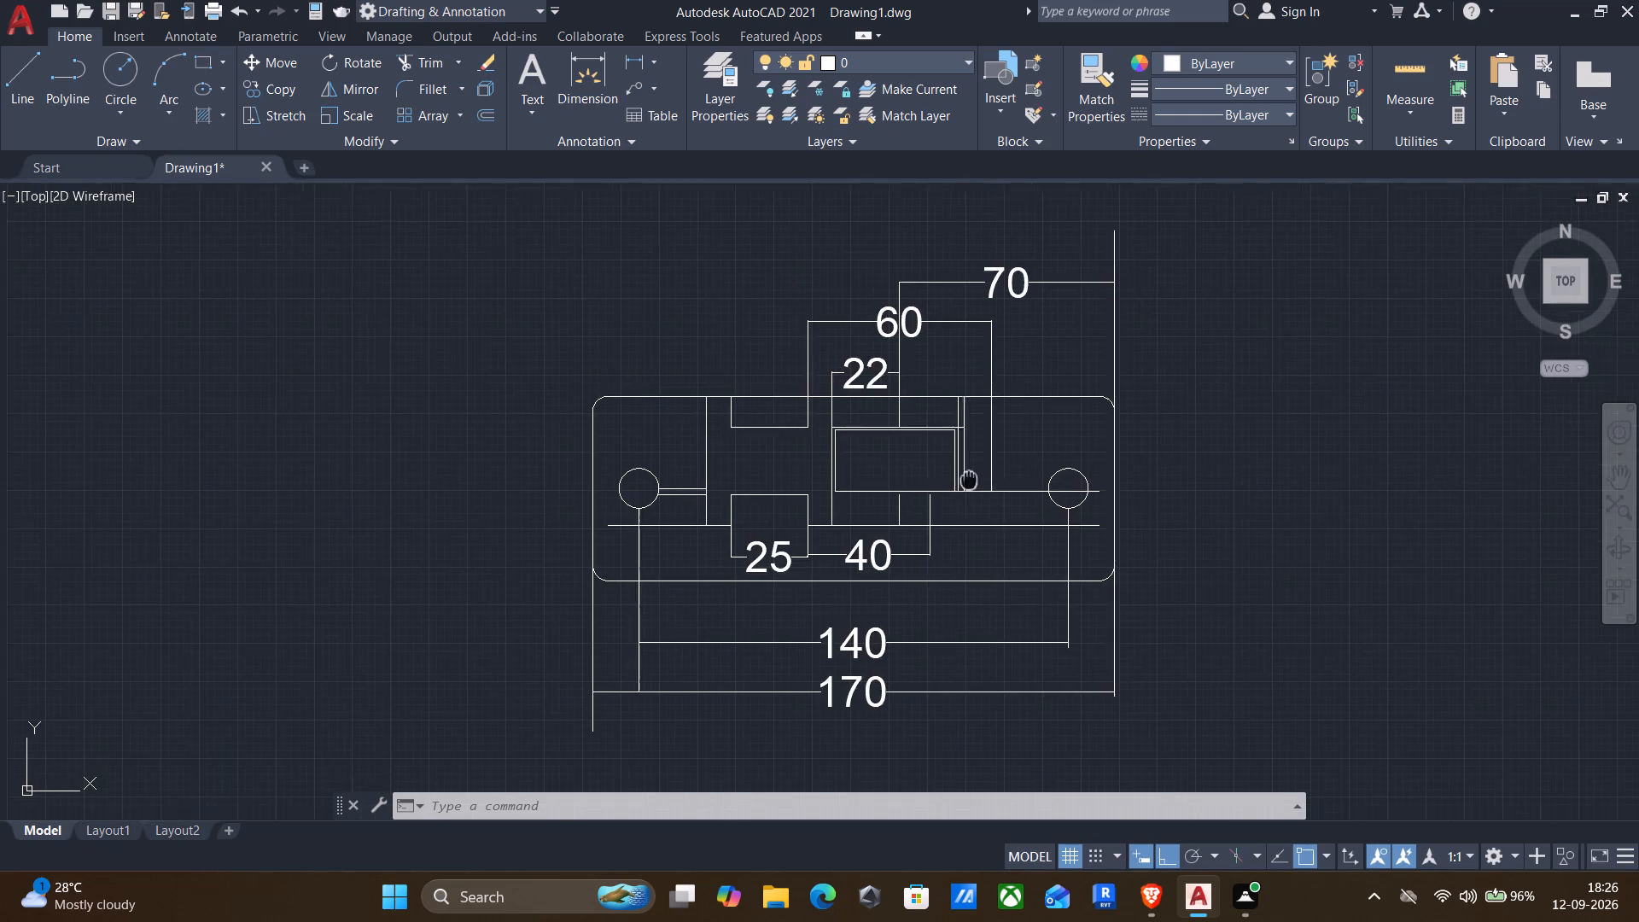
middle_drag(987, 453, 1038, 392)
scroll(1037, 393, down, 1)
middle_drag(1020, 403, 843, 422)
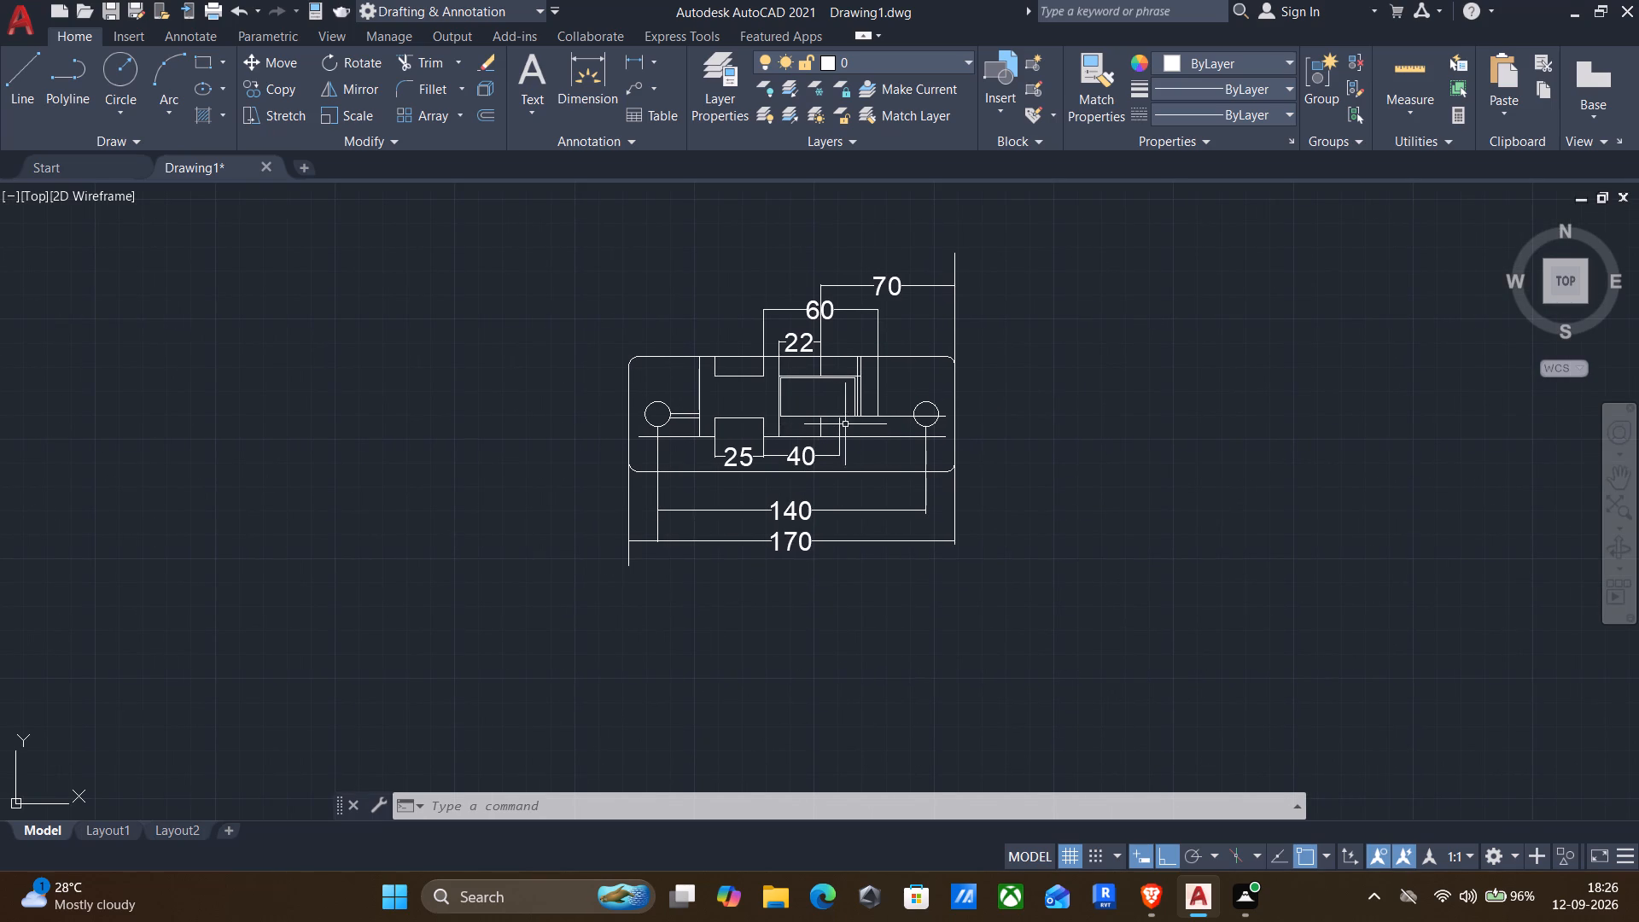
middle_drag(873, 421, 899, 415)
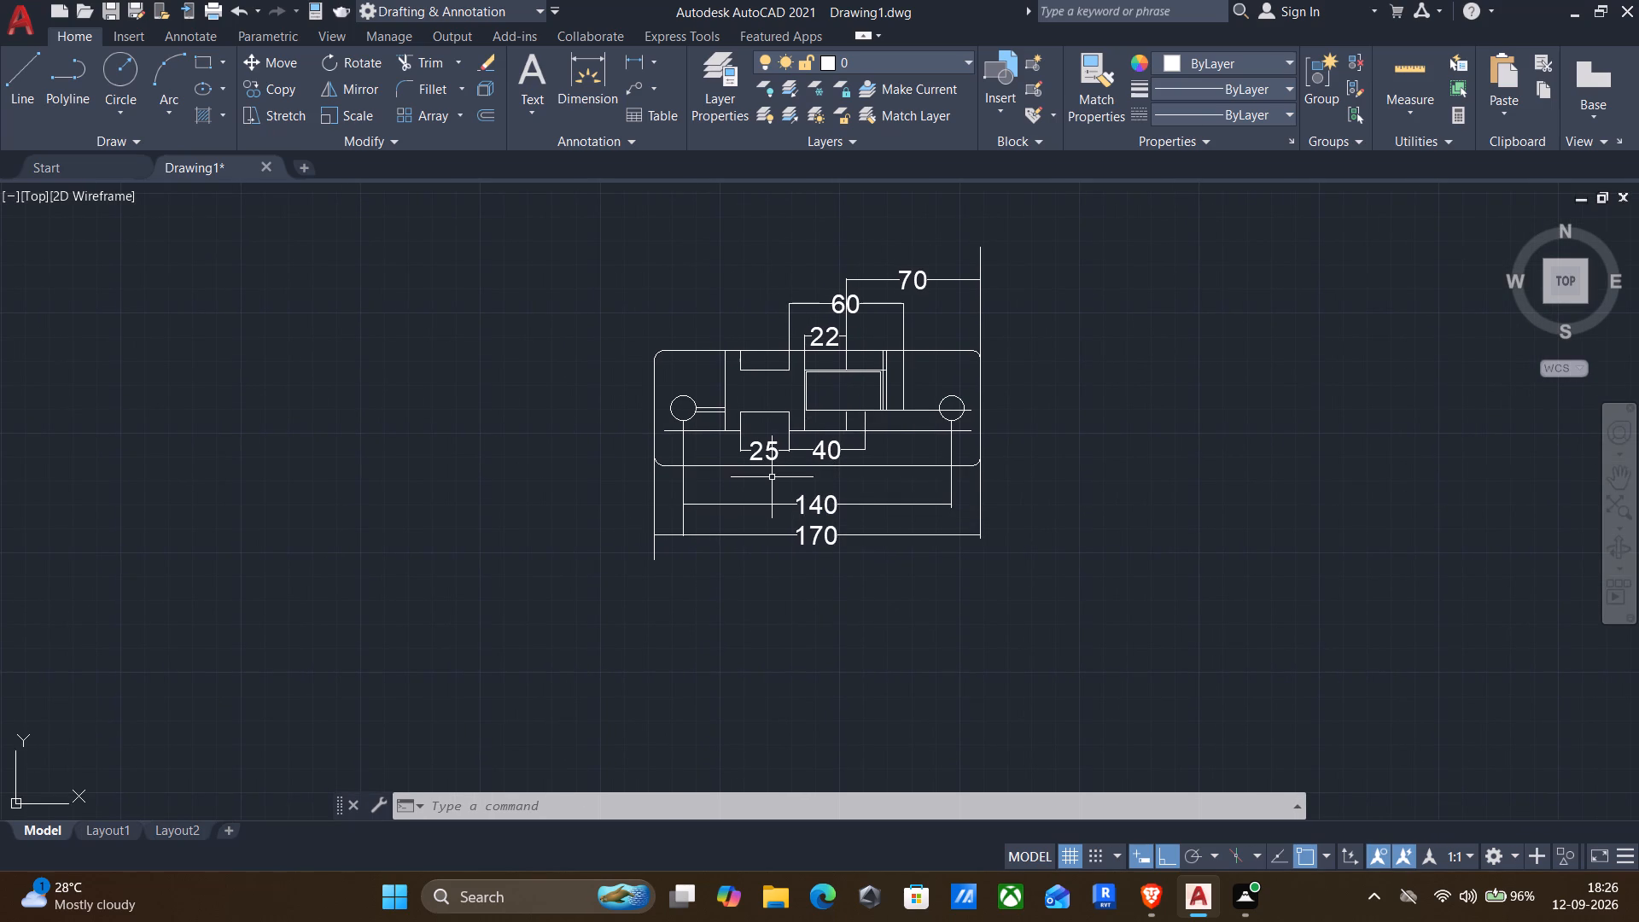
scroll(773, 448, down, 1)
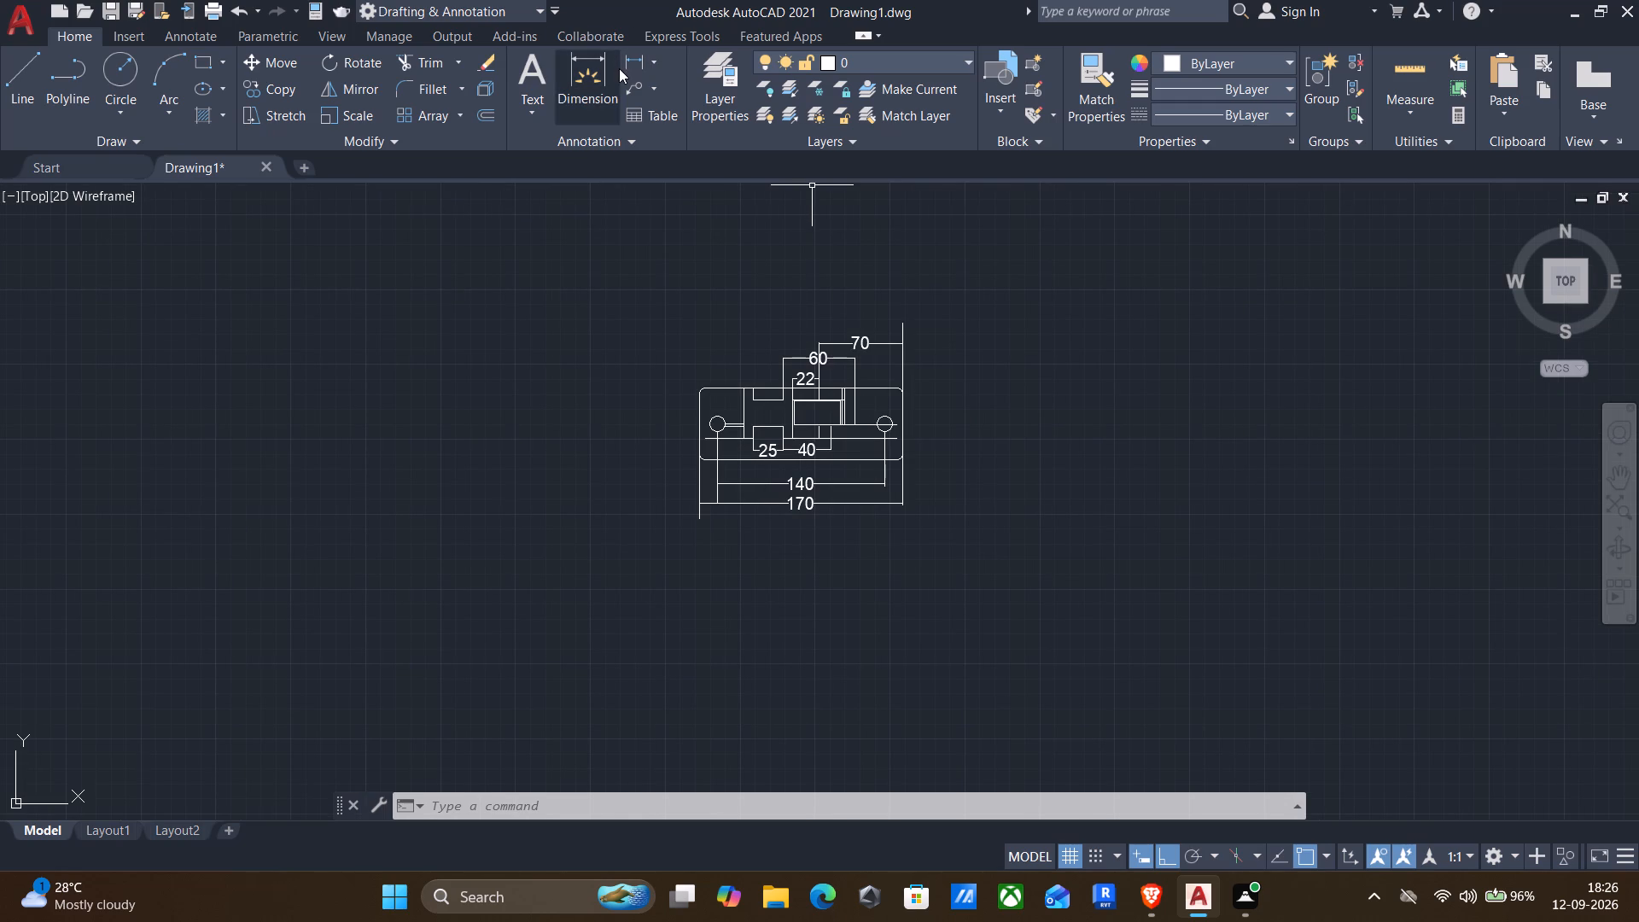
Set the Standard dimension style's text height to 6 and make that style current.
key(d)
text(IM)
key(Down)
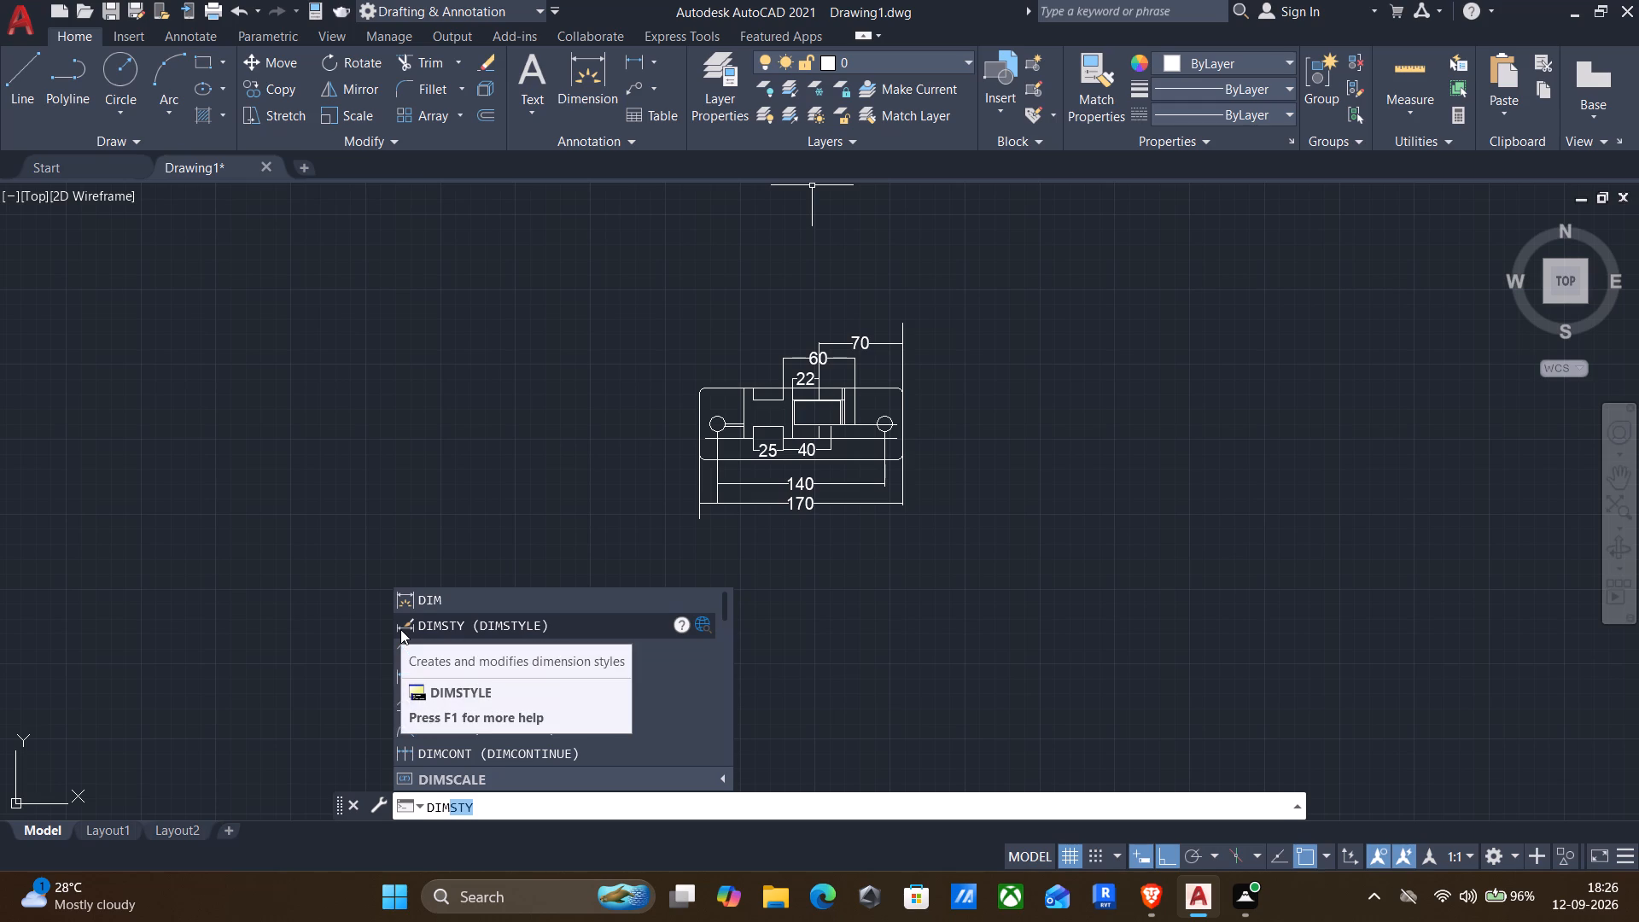
key(Return)
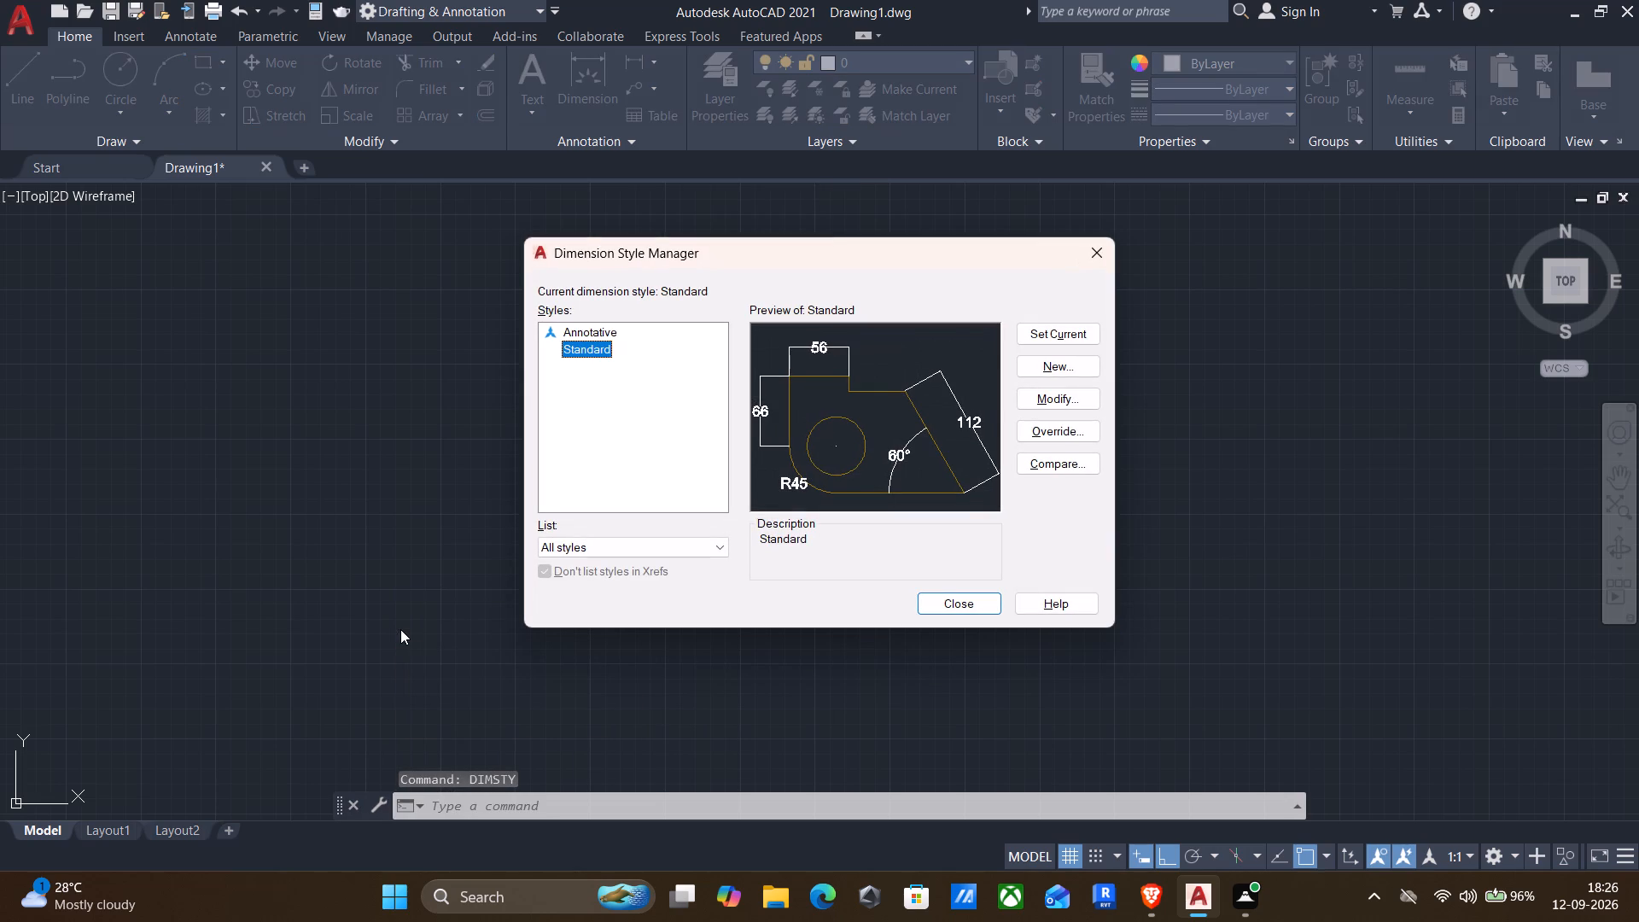
click(1073, 401)
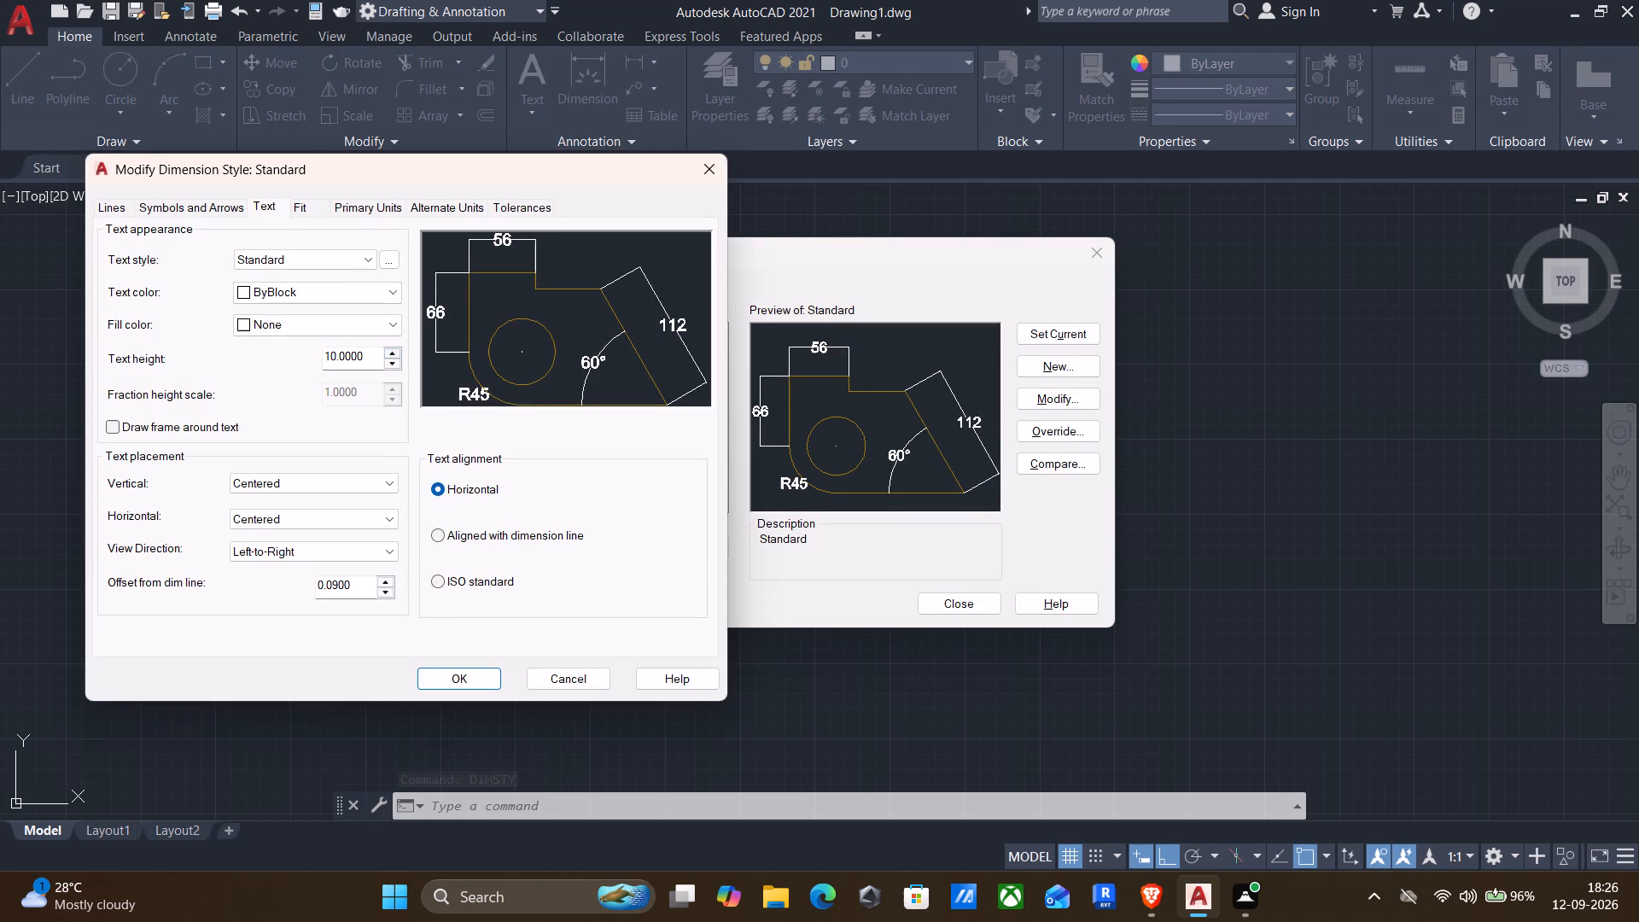
click(388, 370)
drag(368, 358, 279, 372)
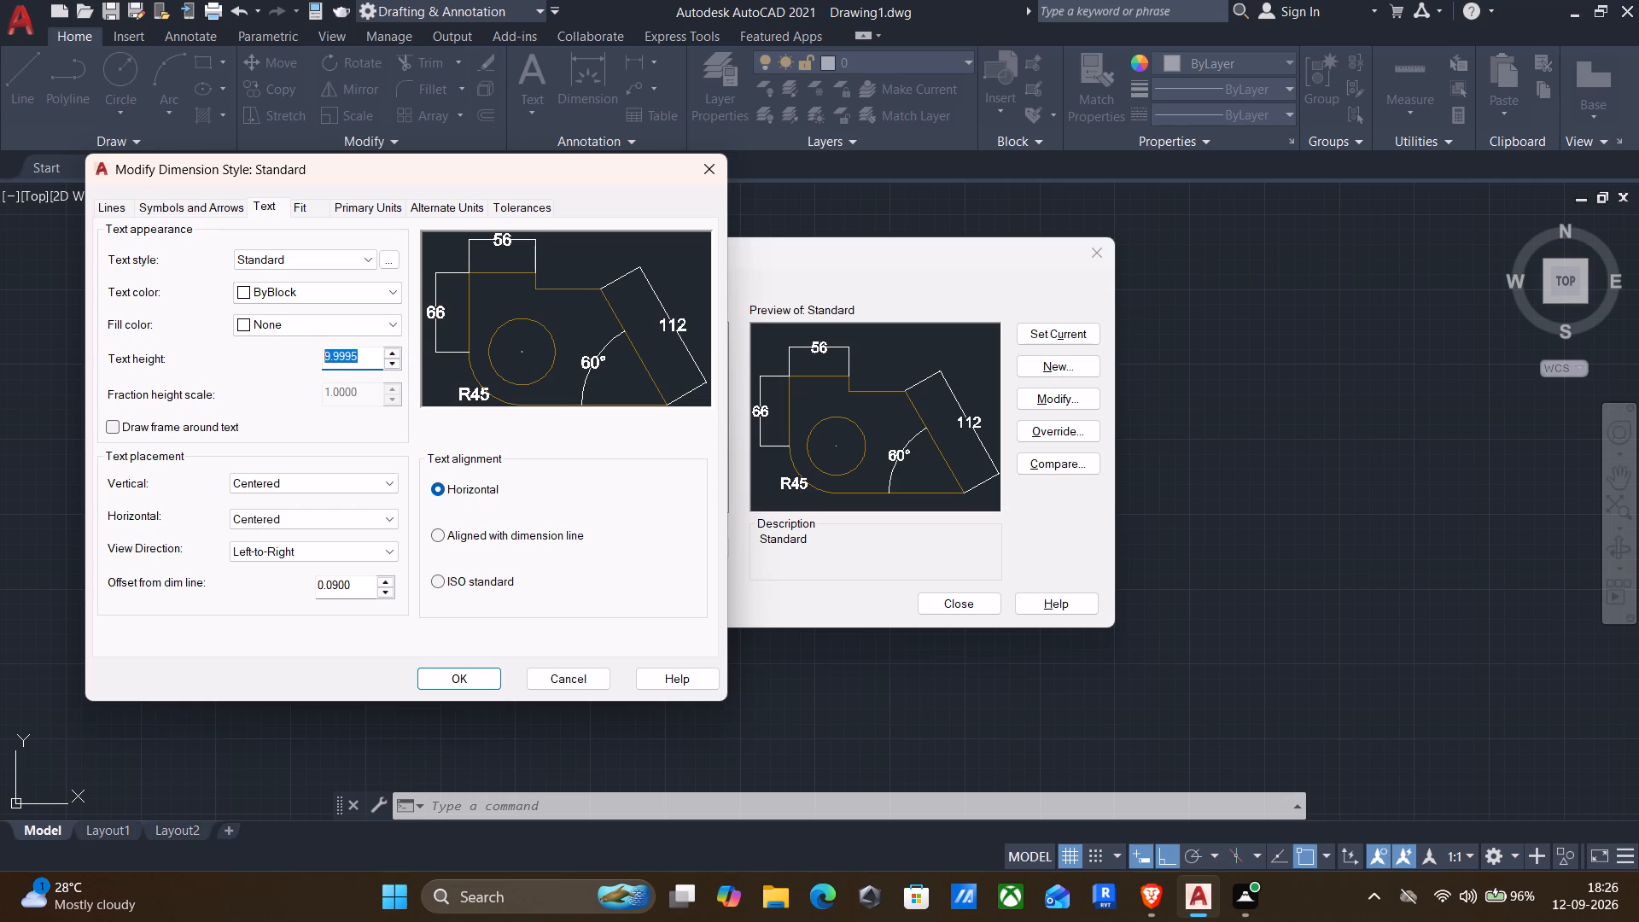
drag(279, 372, 225, 373)
key(6)
key(Return)
click(437, 677)
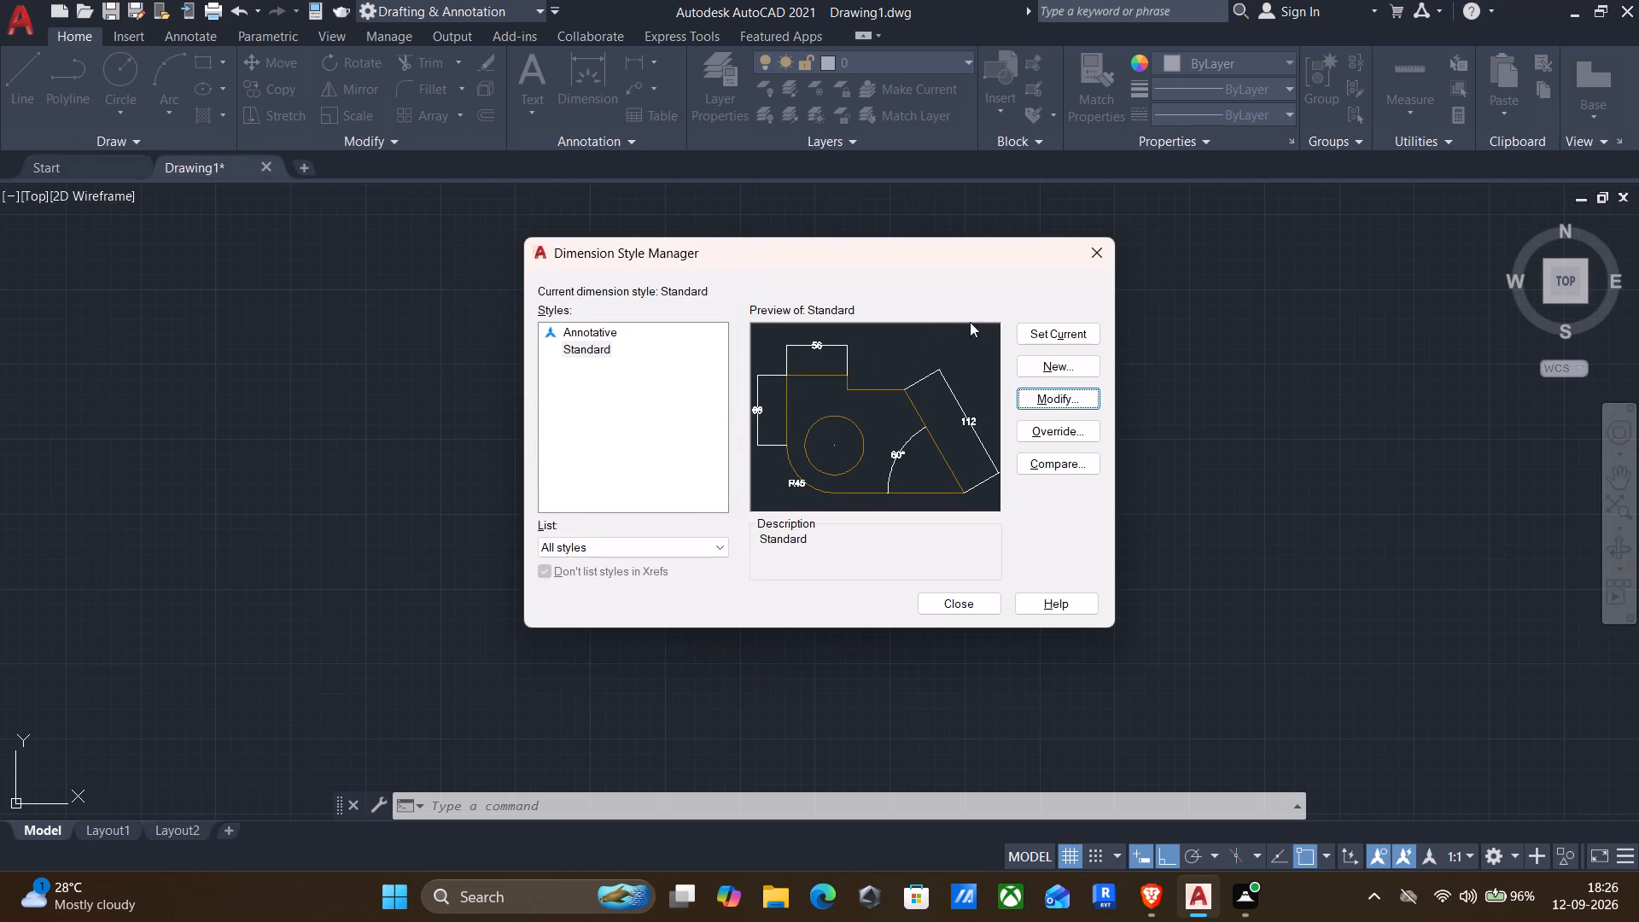
click(1042, 331)
click(971, 610)
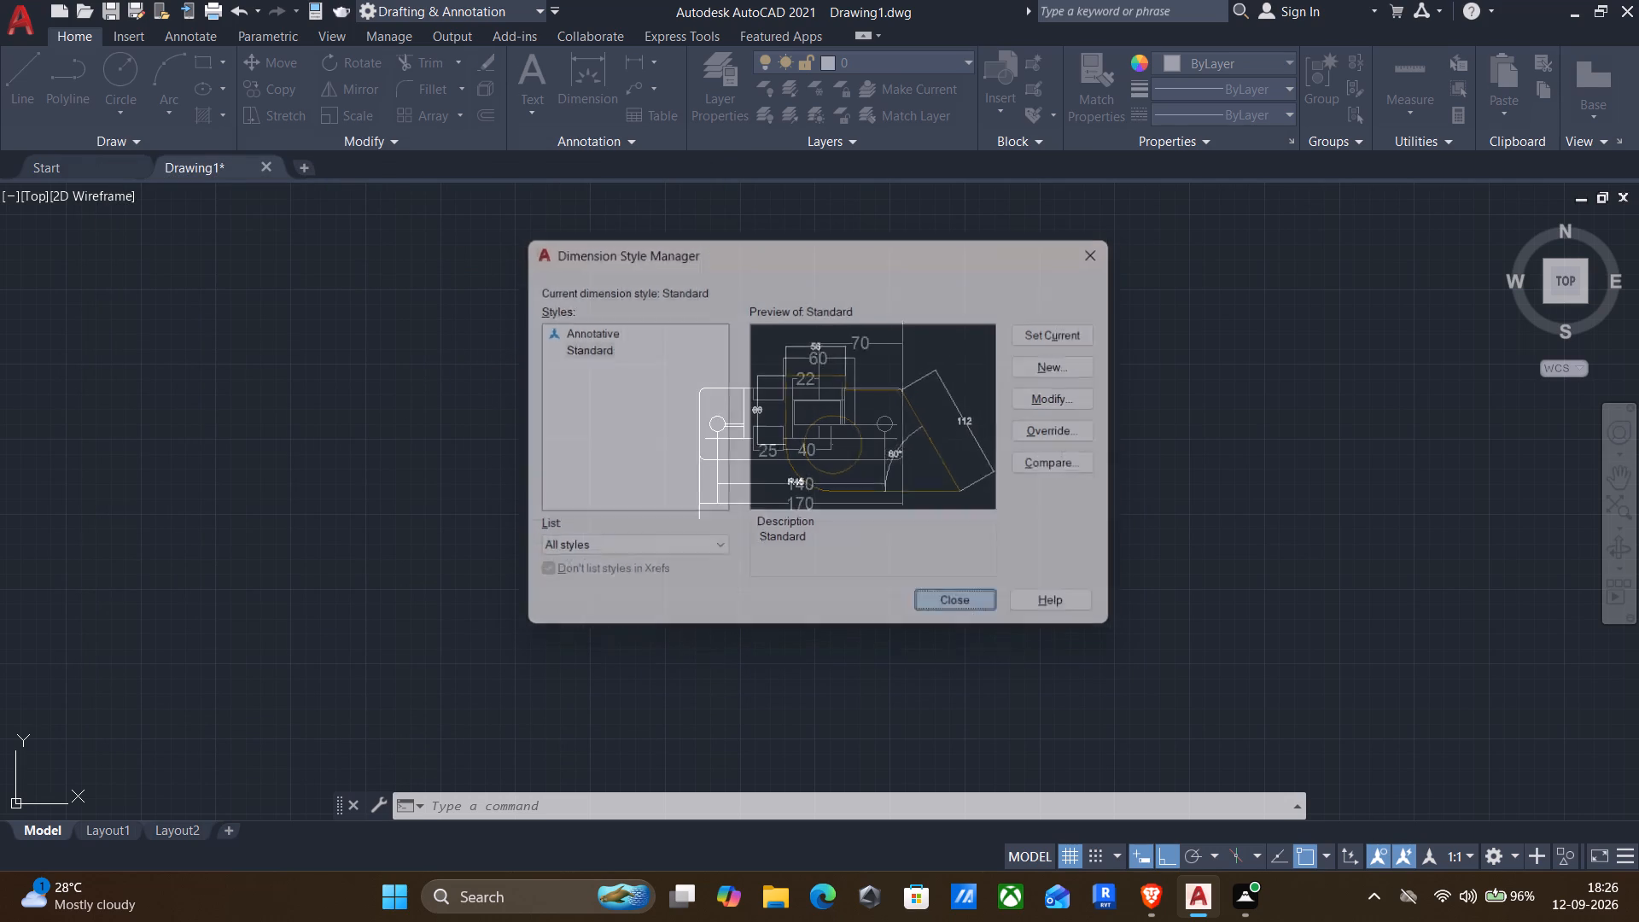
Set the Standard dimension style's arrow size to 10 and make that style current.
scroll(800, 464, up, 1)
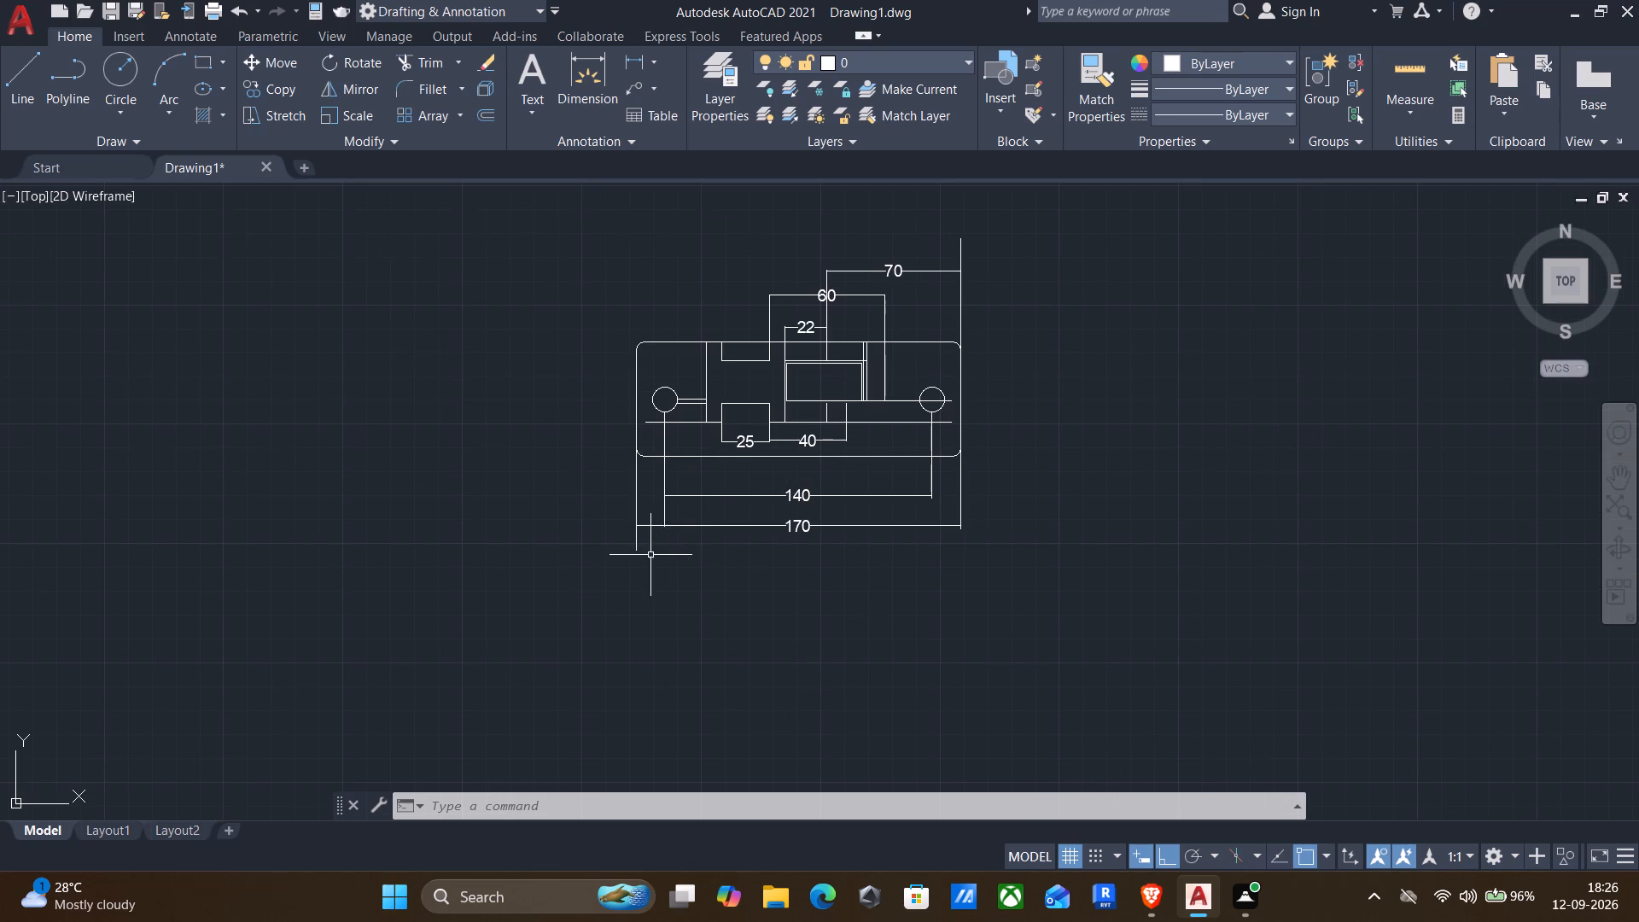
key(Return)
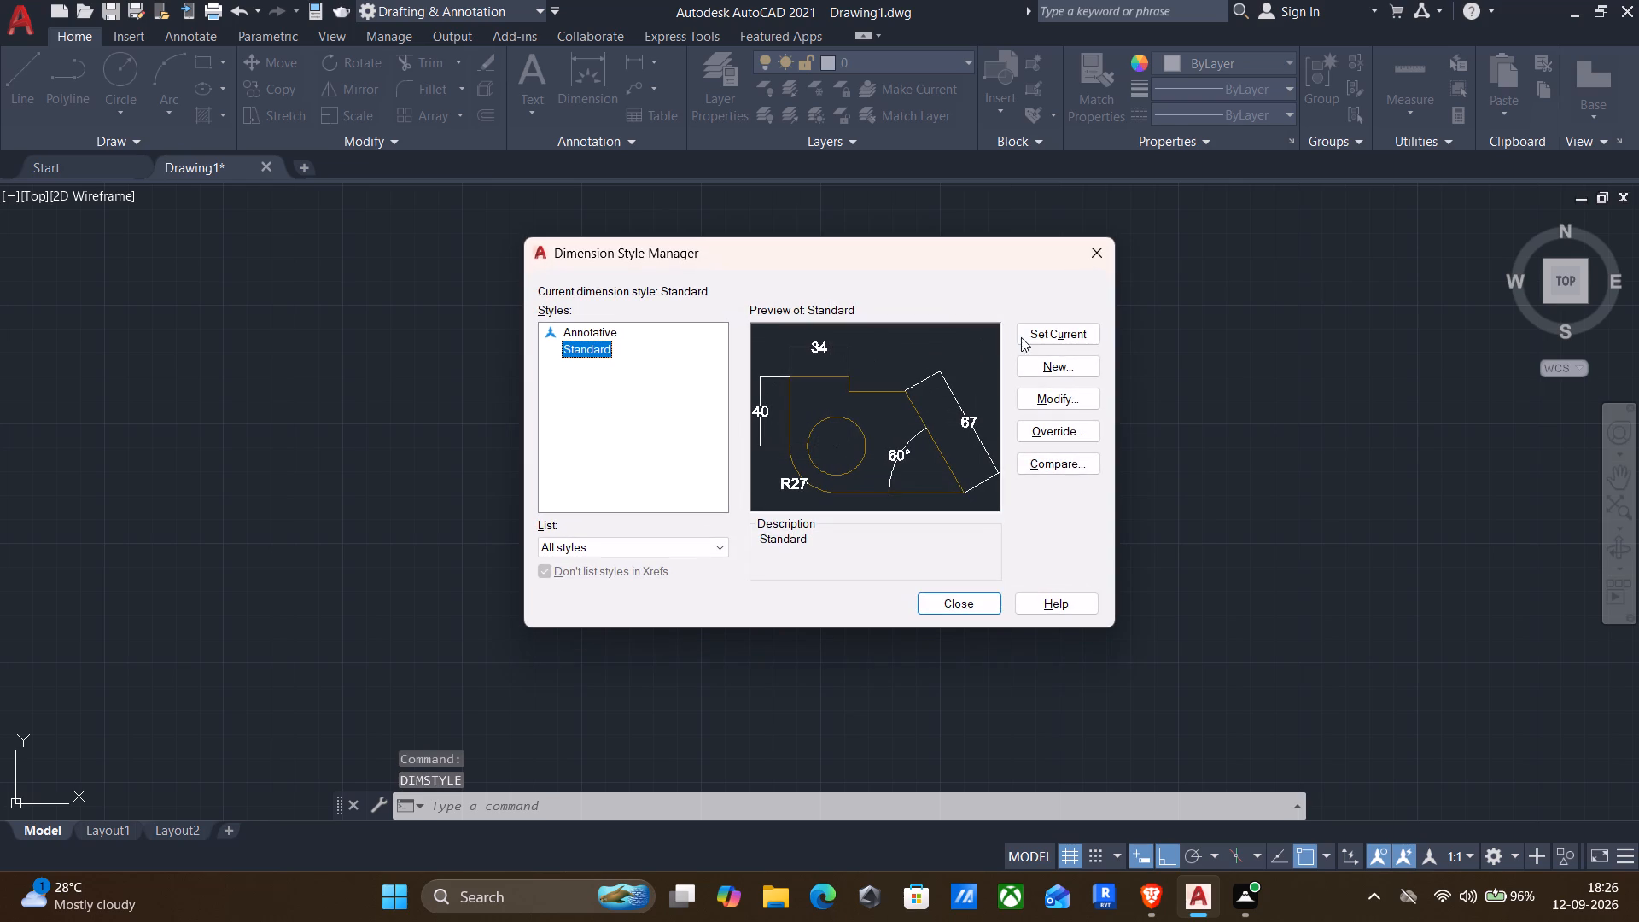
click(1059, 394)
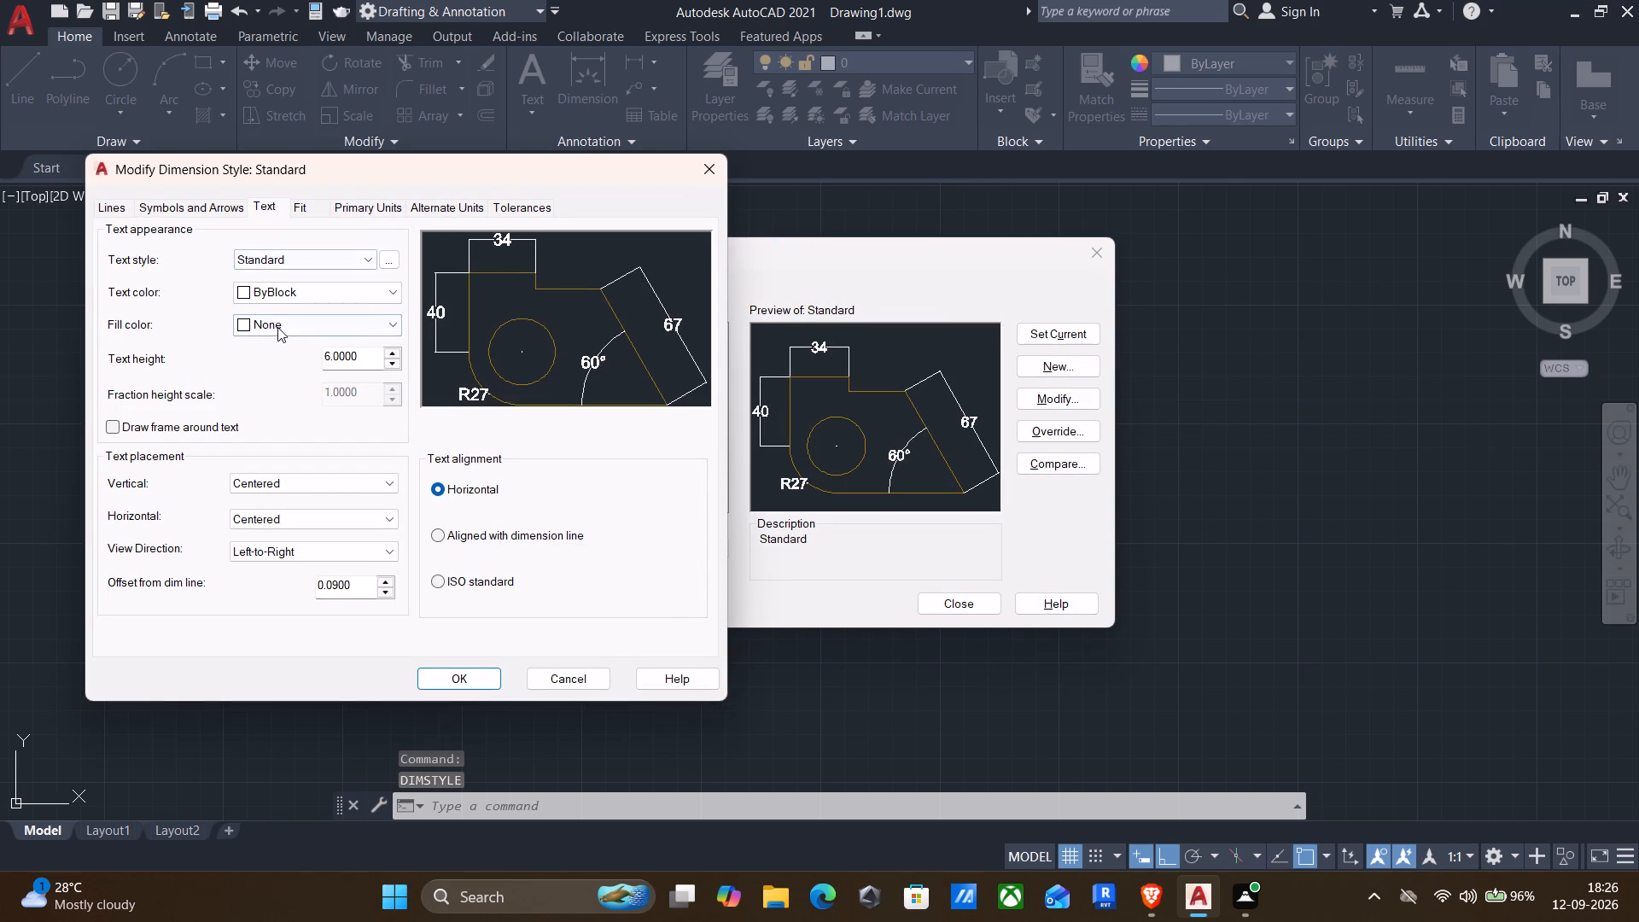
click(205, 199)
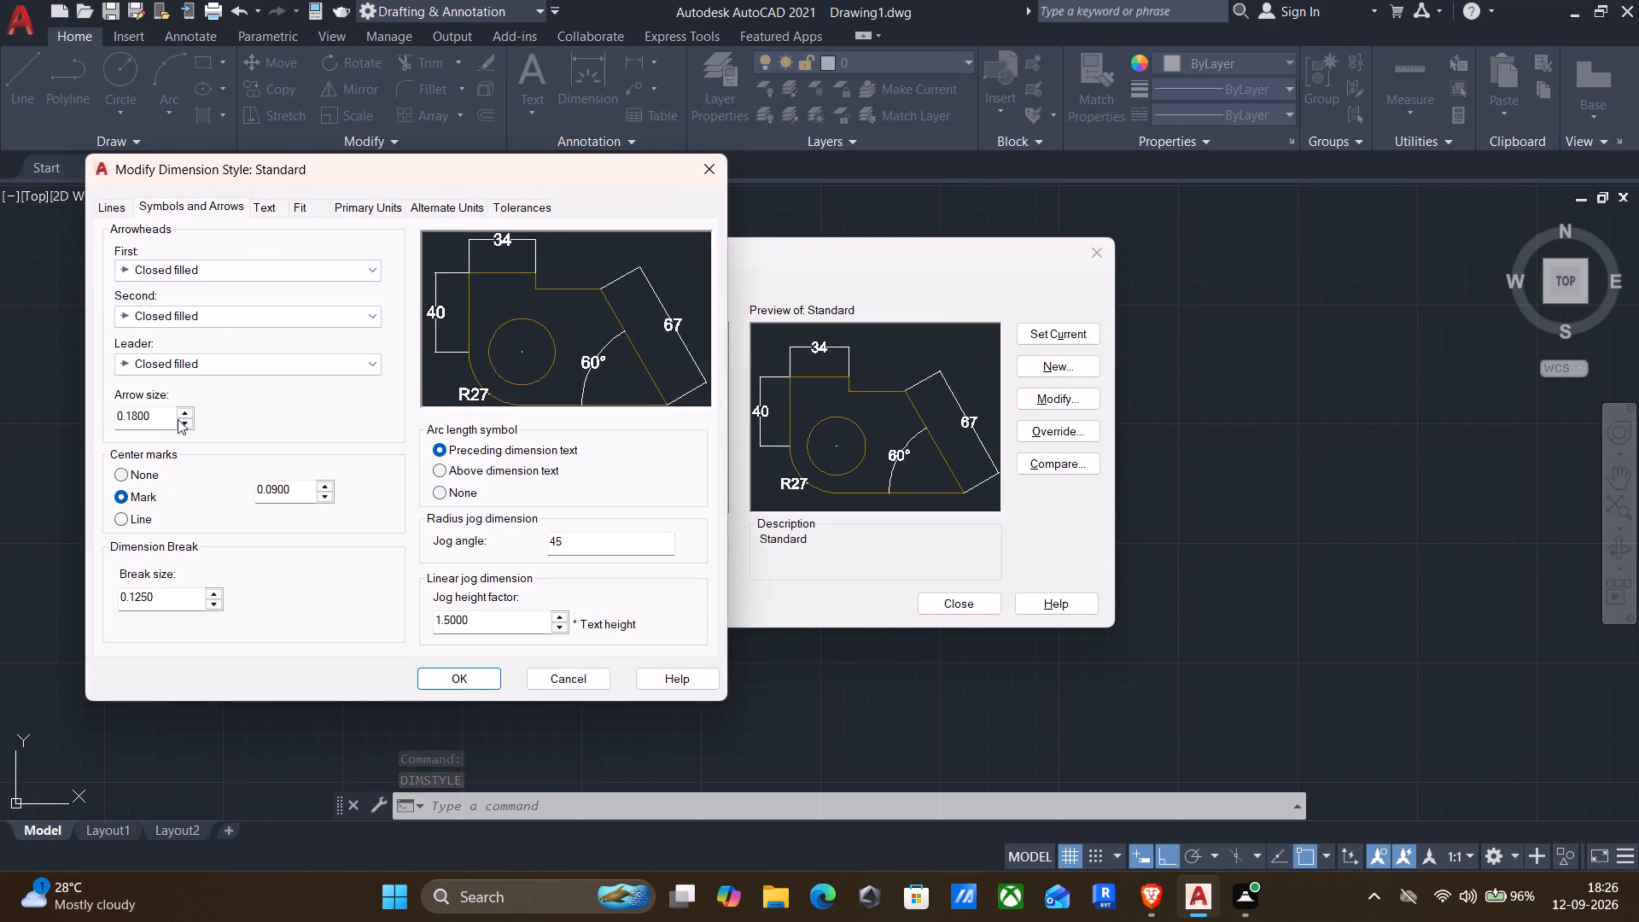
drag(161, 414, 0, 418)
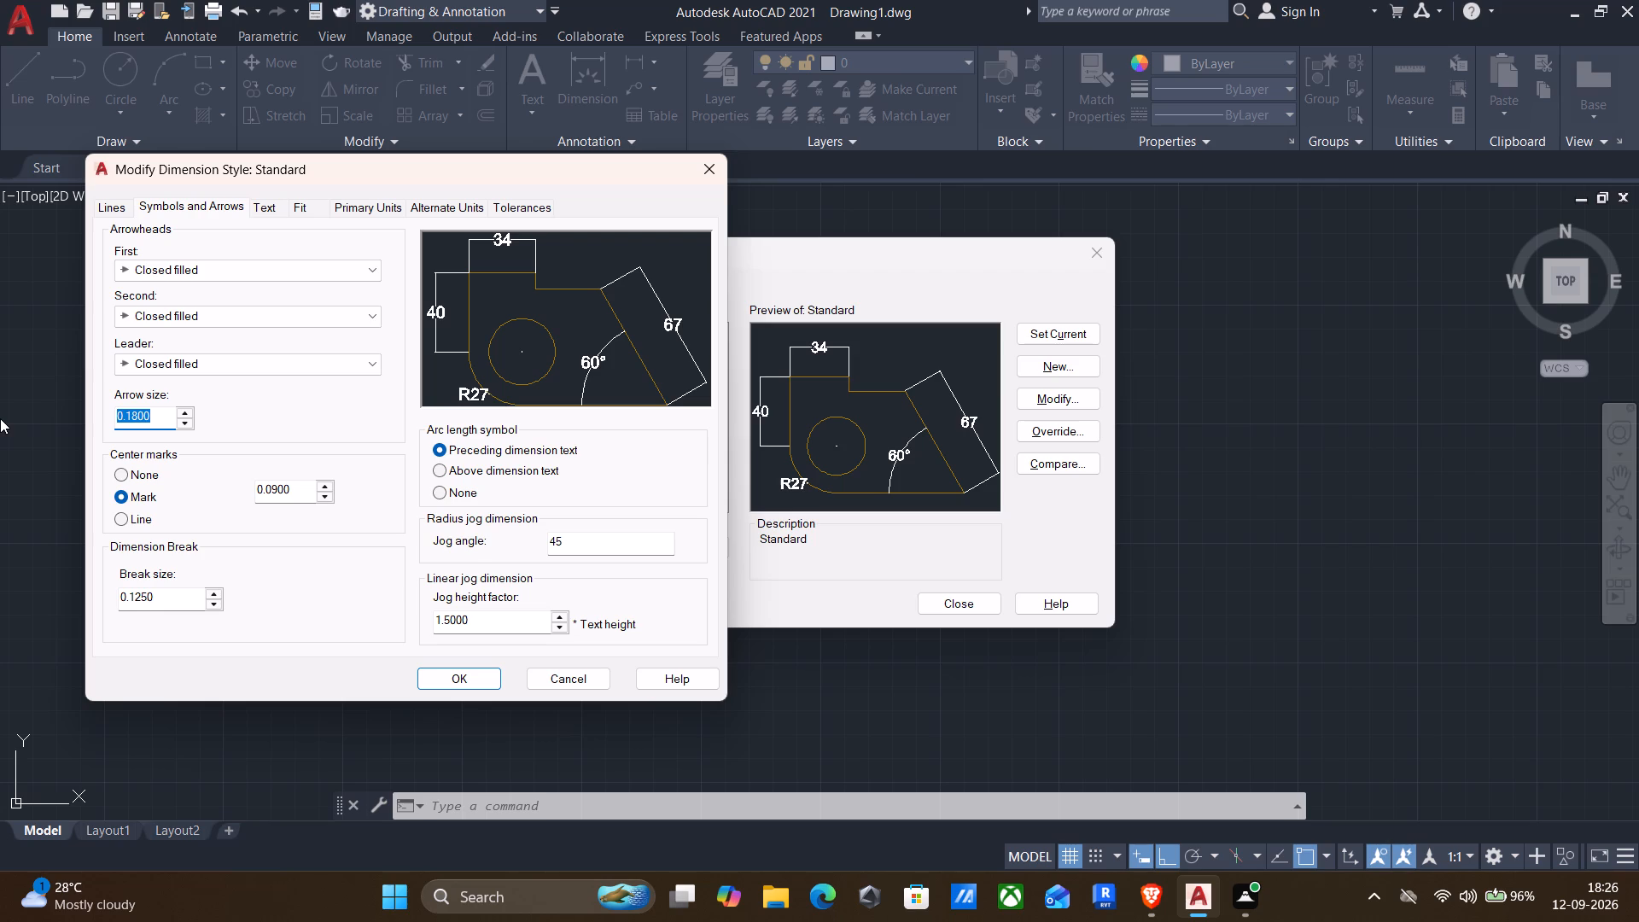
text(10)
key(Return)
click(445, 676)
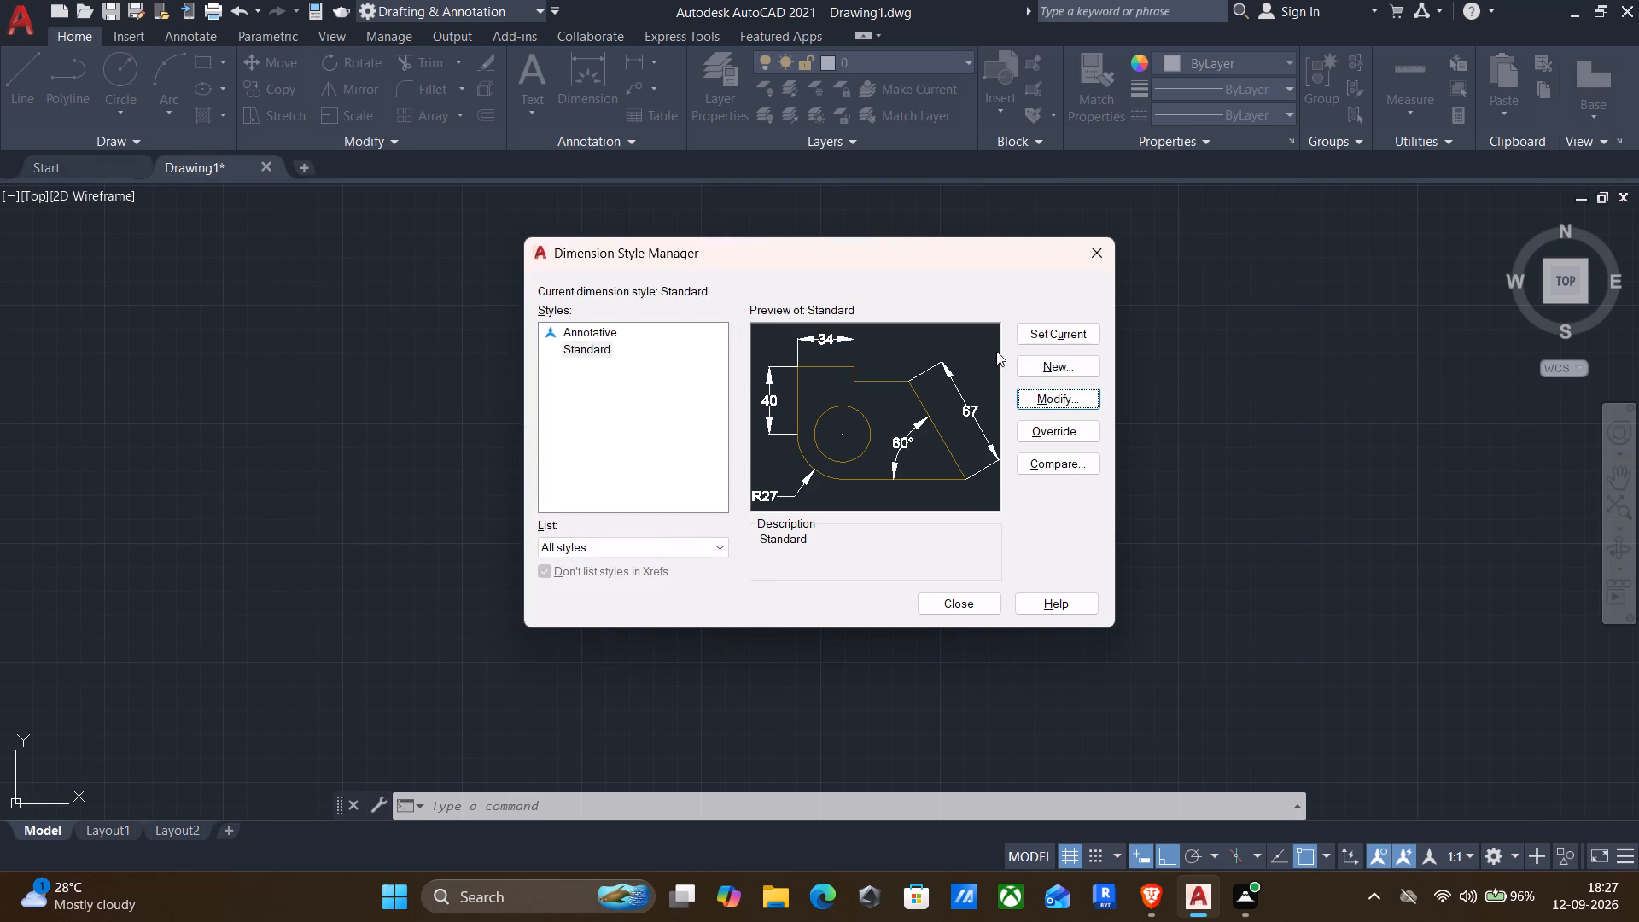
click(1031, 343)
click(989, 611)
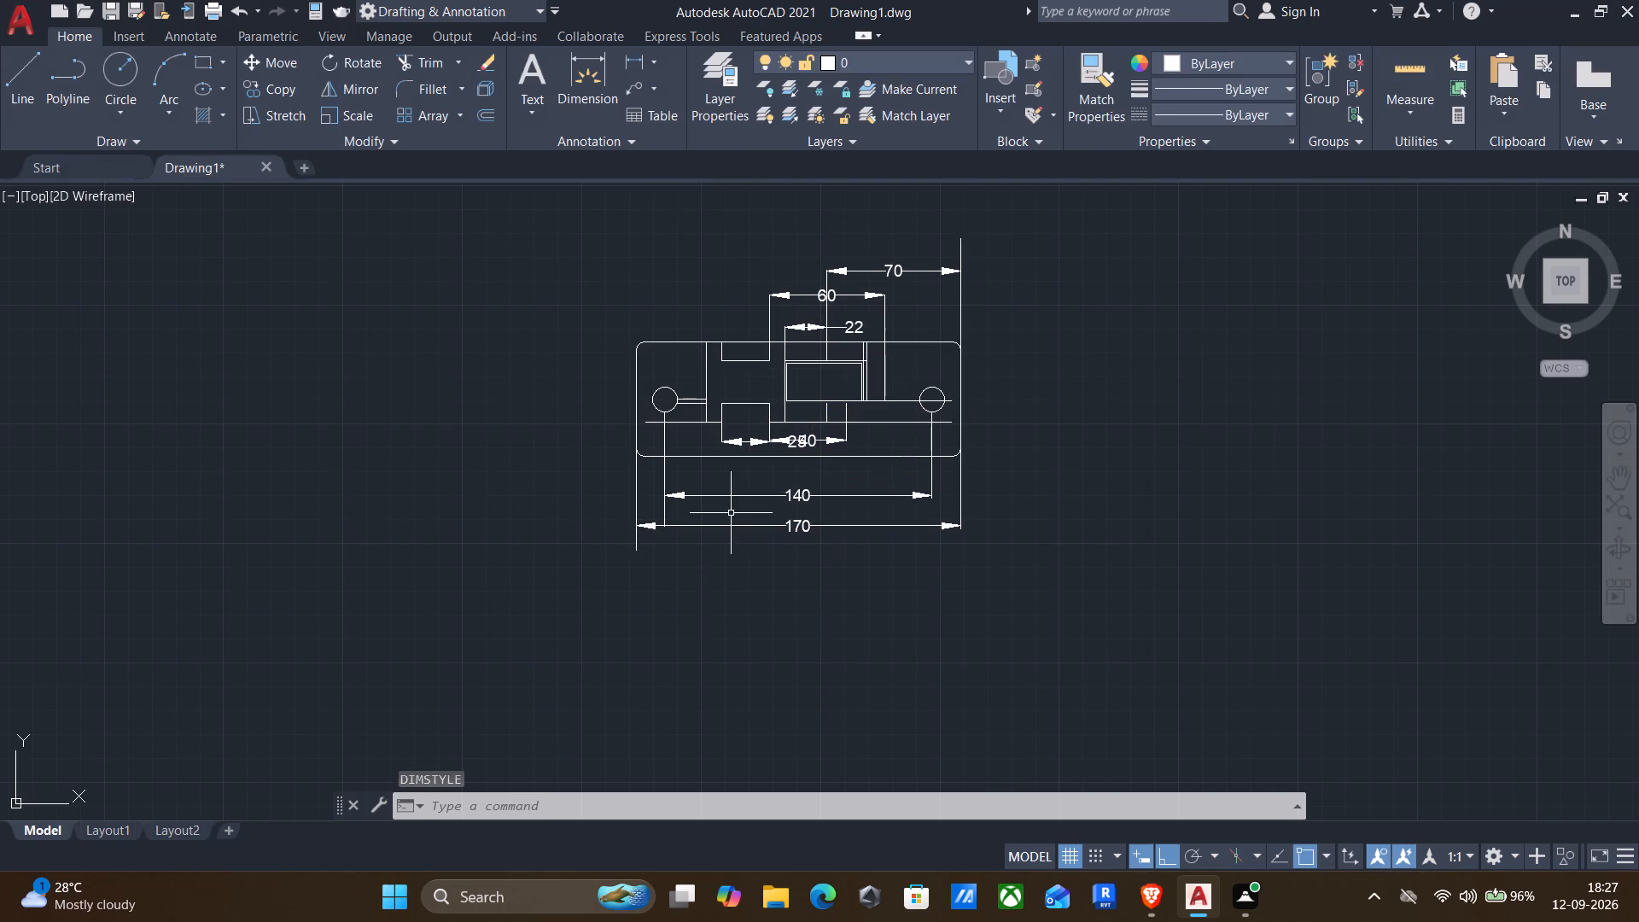
Set the Standard dimension style's arrow size to 6 and make that style current.
key(Return)
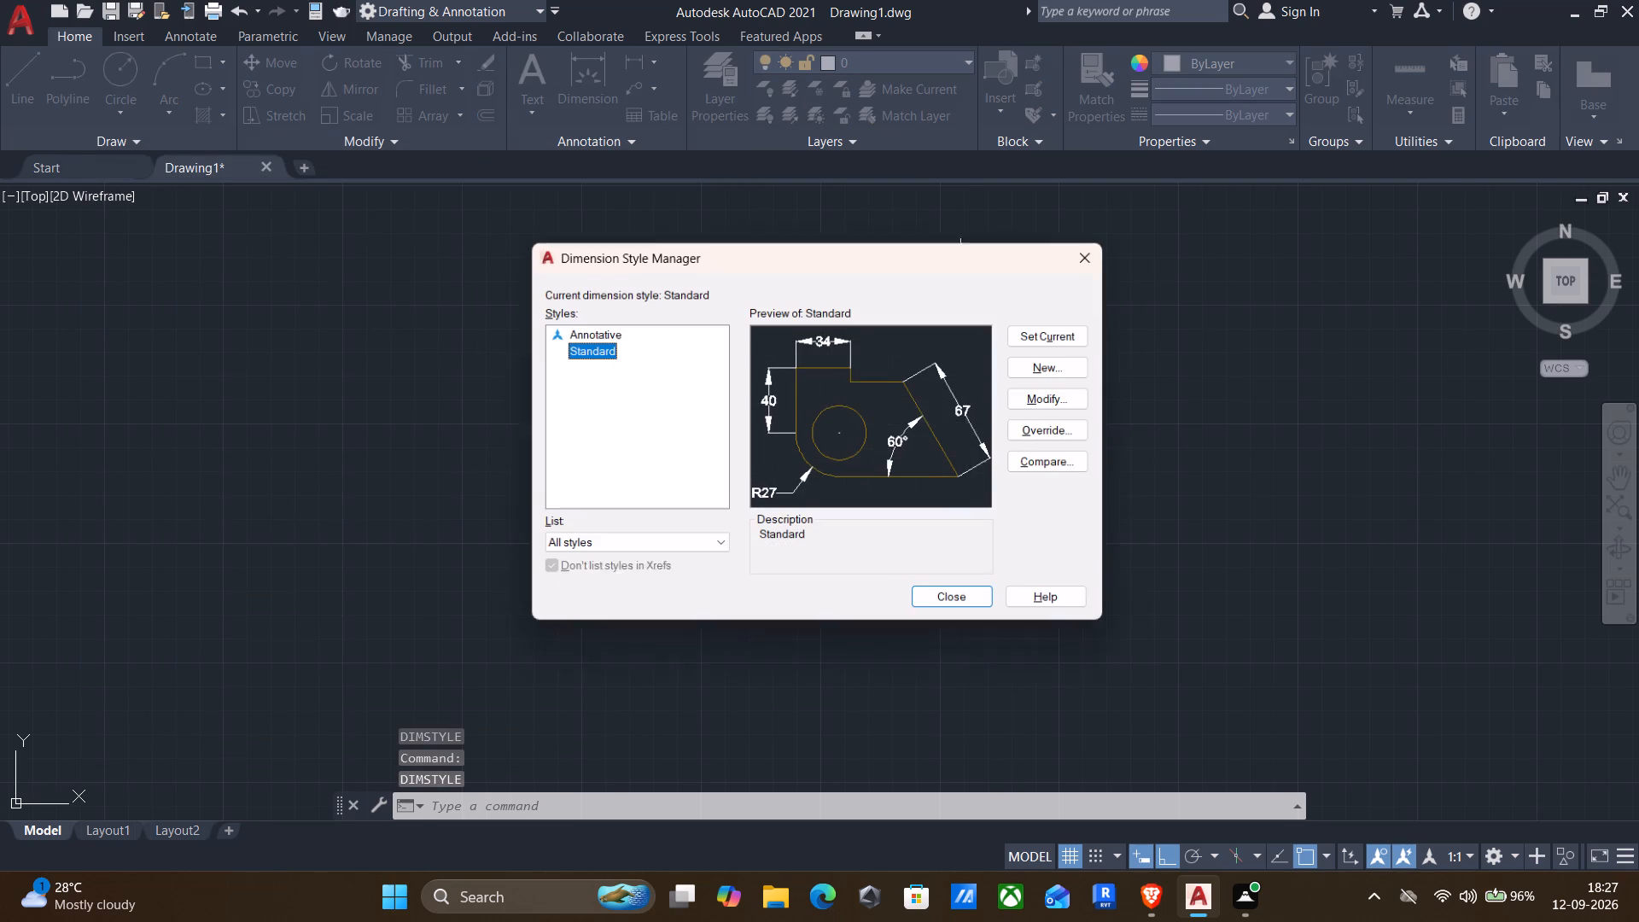
click(1040, 405)
drag(164, 412, 13, 416)
key(6)
key(Return)
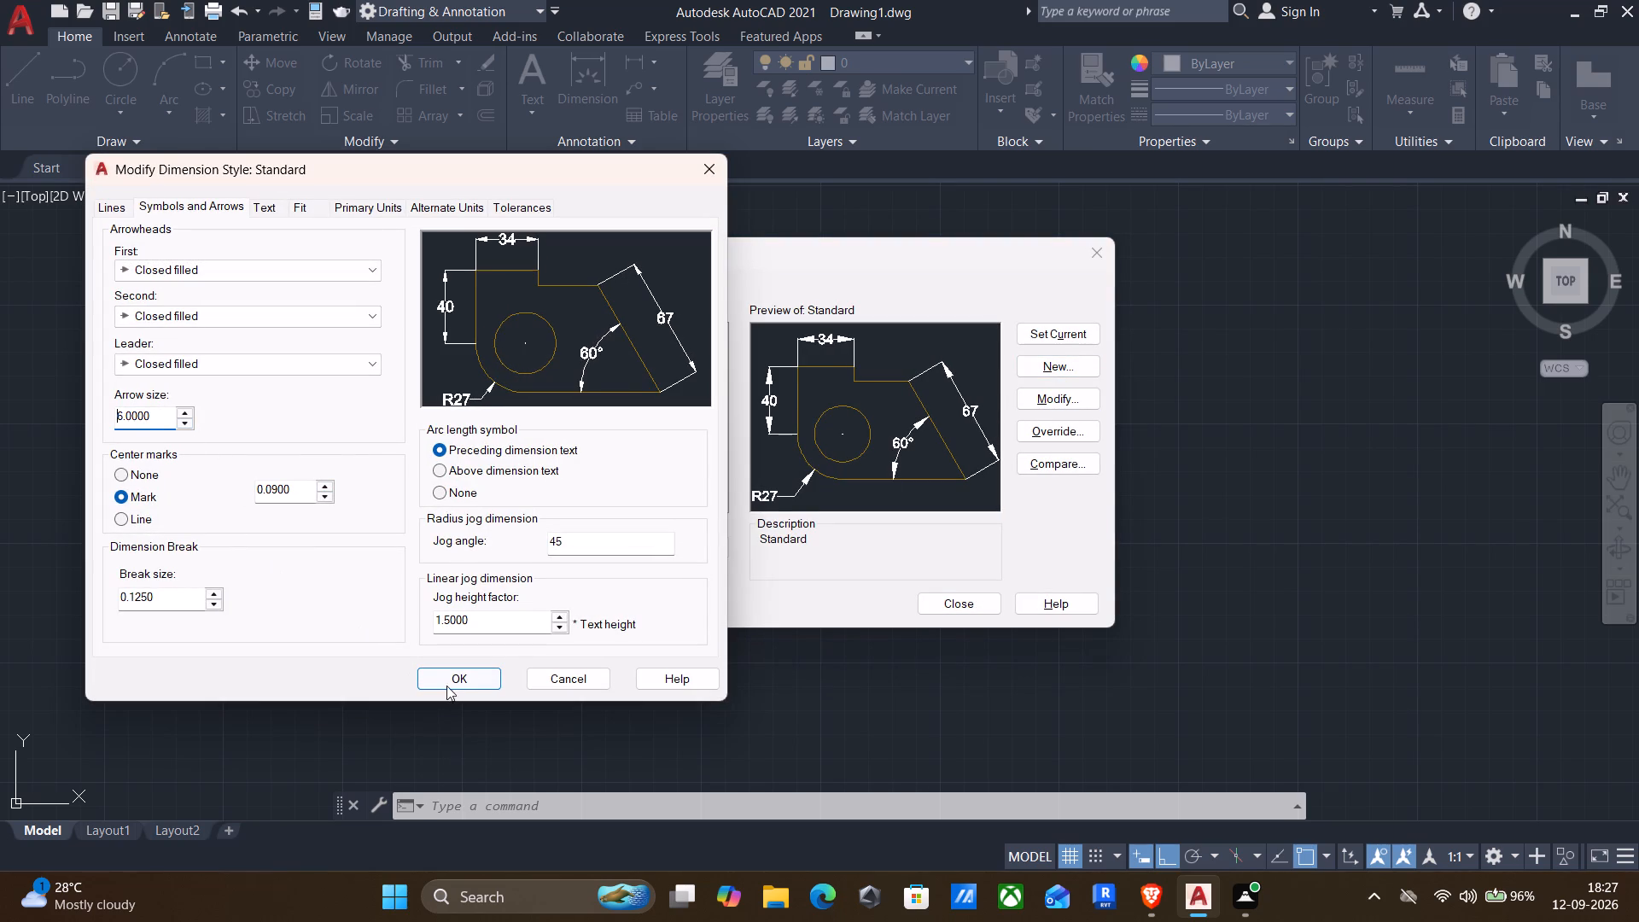
click(448, 674)
click(1055, 341)
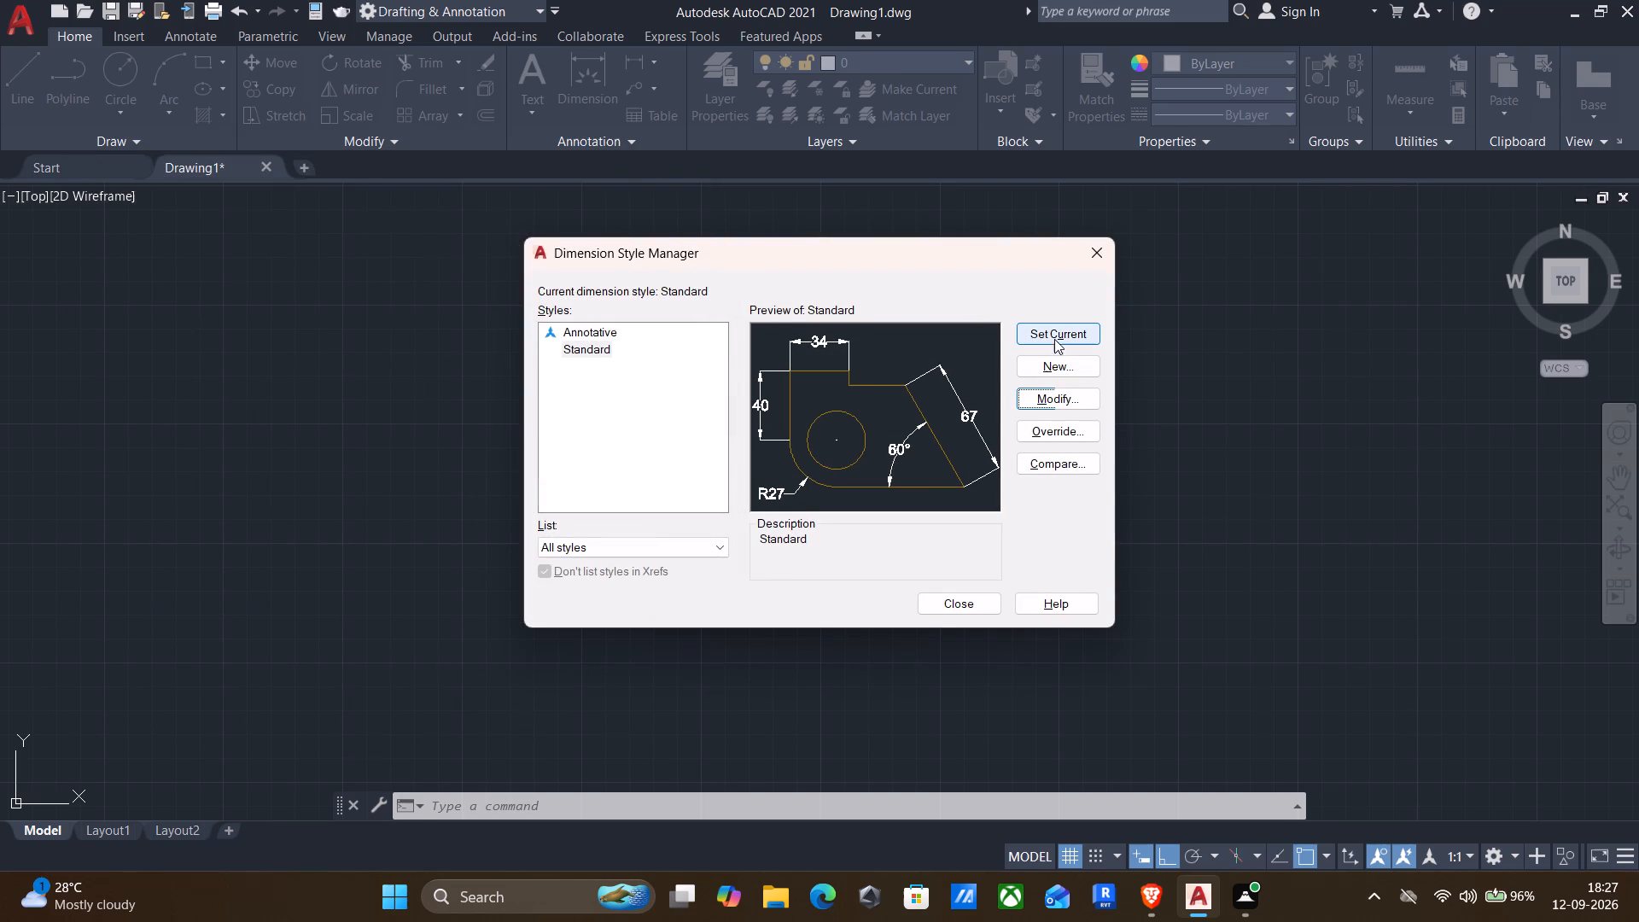
click(932, 609)
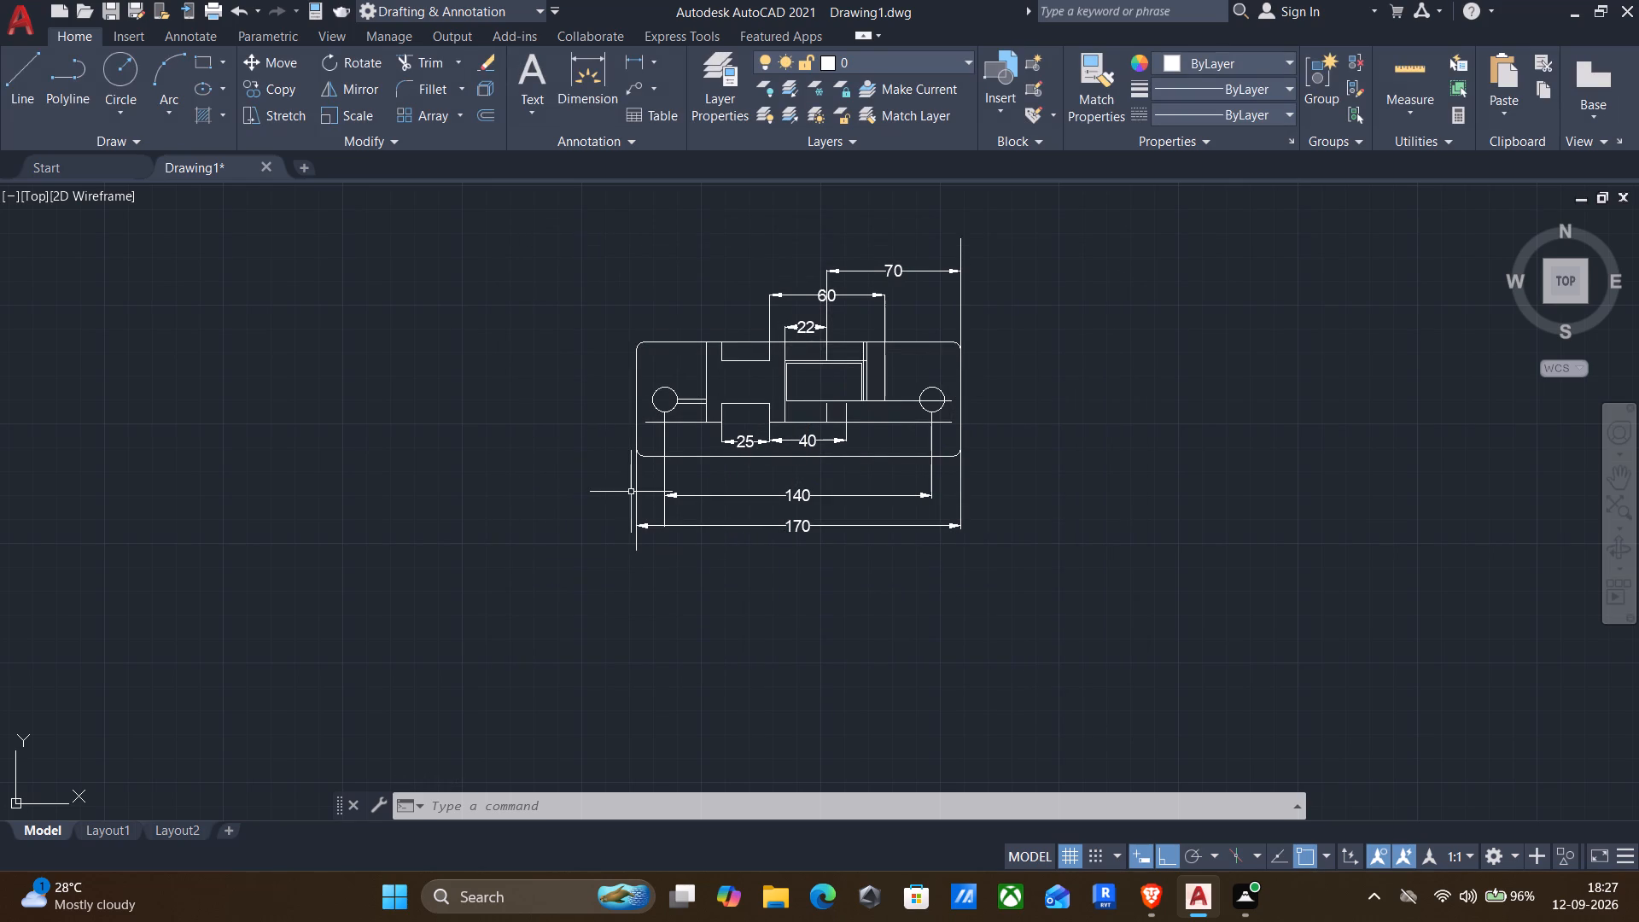
Add a vertical linear dimension from the lower inner horizontal line to the plate's top edge, placed outside the plate's left edge.
scroll(650, 466, up, 3)
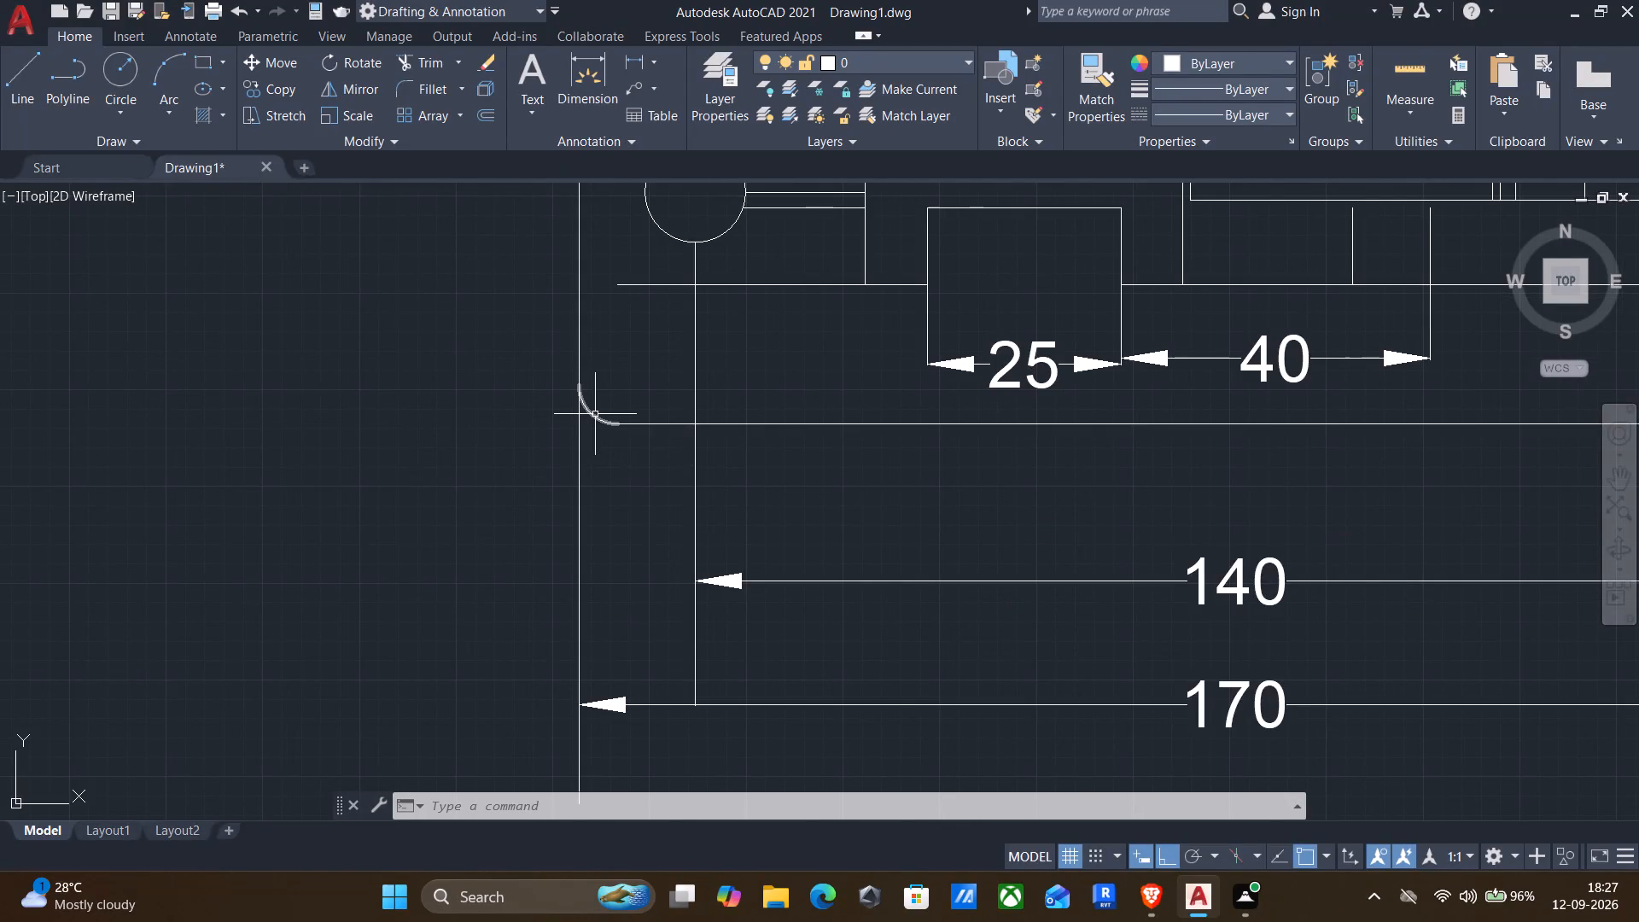
scroll(827, 603, down, 1)
middle_drag(979, 513, 979, 514)
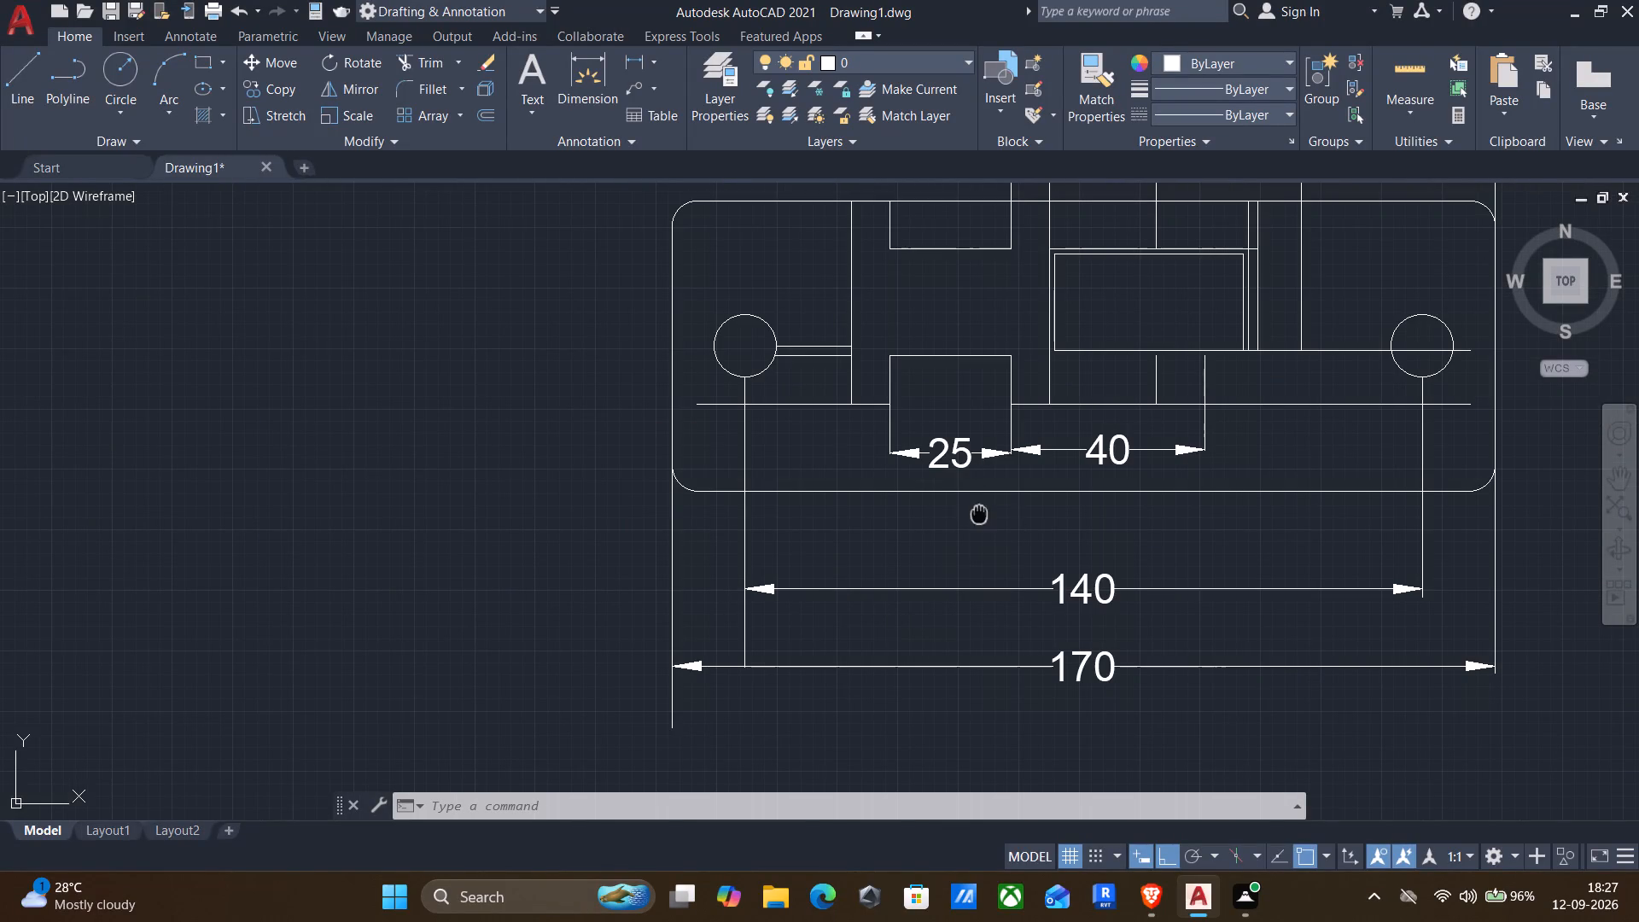
middle_drag(979, 514, 897, 588)
middle_drag(926, 608, 849, 674)
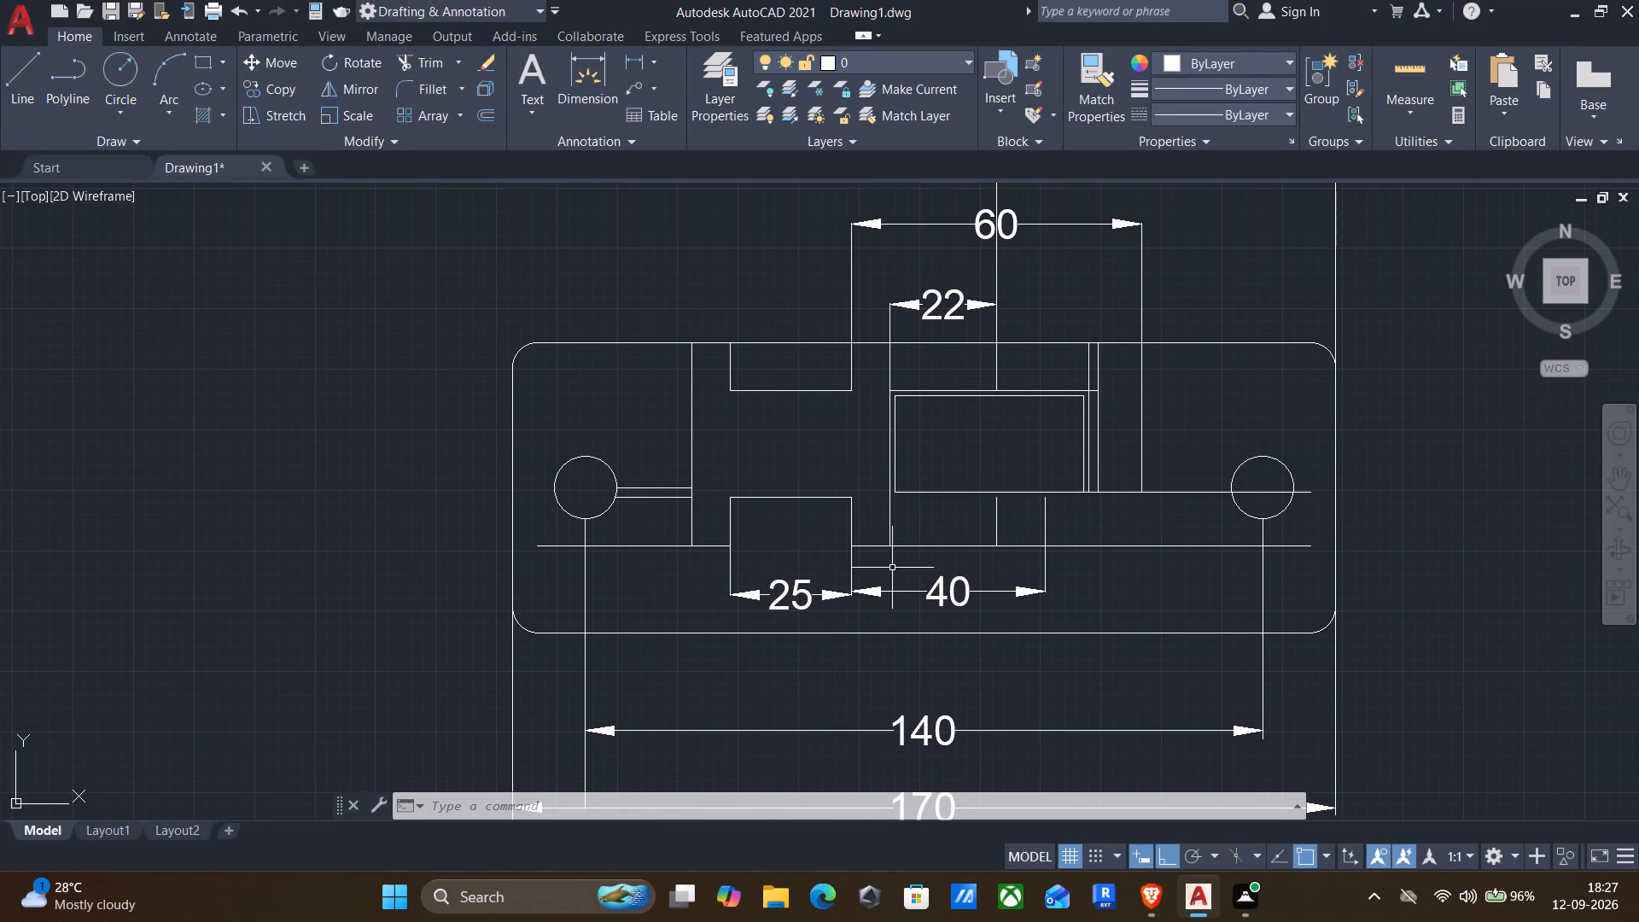
middle_drag(945, 493, 831, 615)
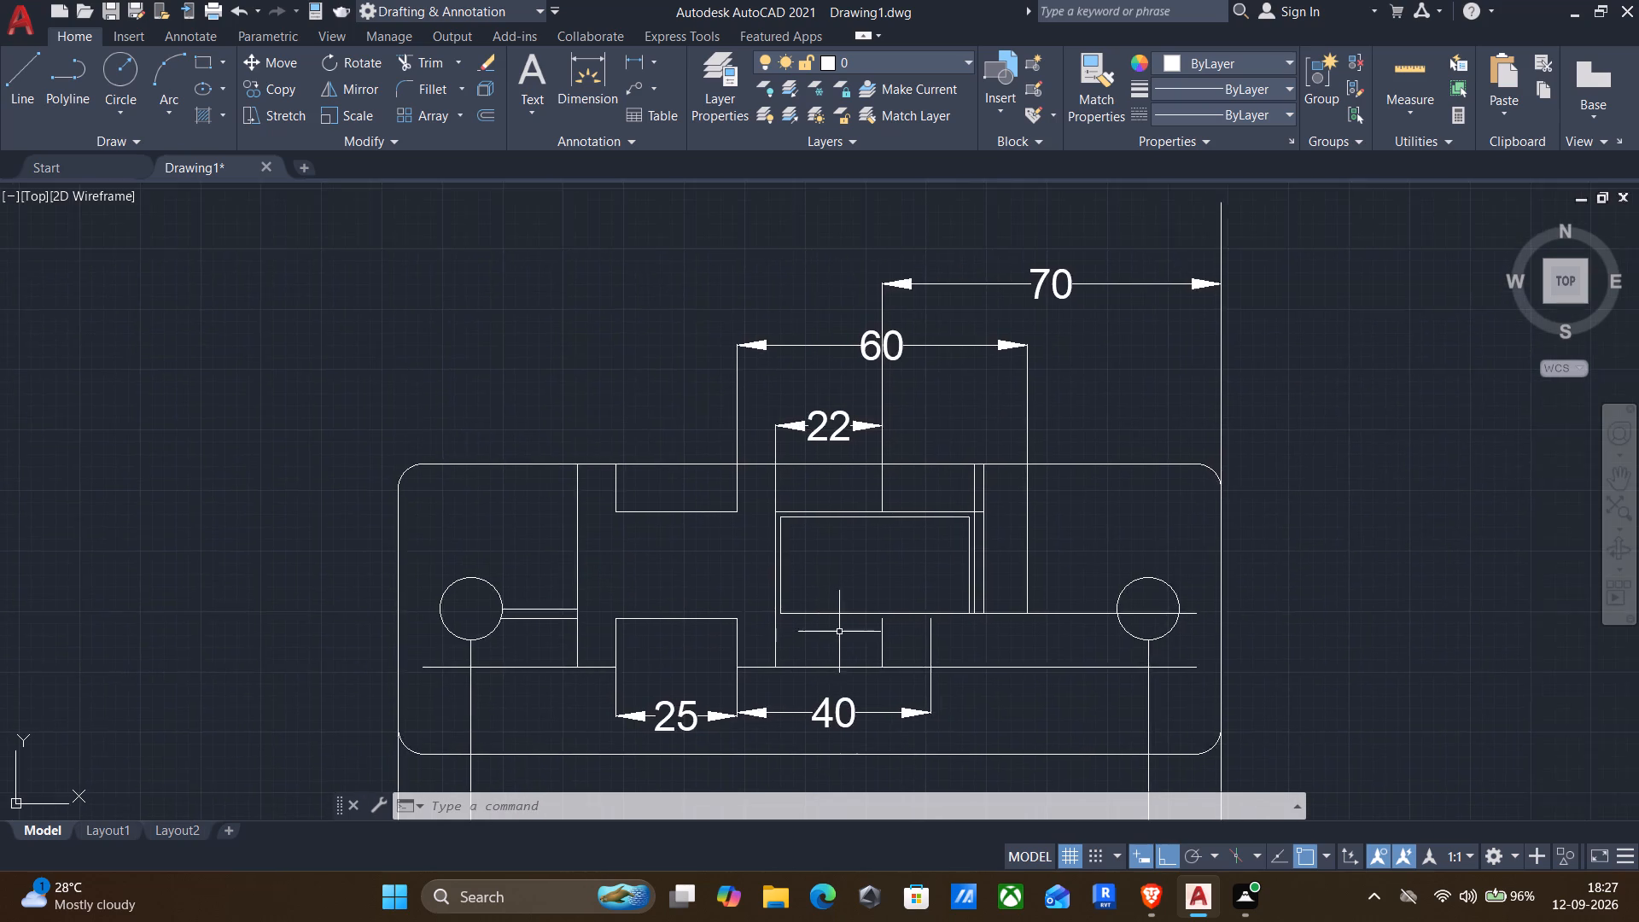
scroll(840, 632, down, 1)
middle_drag(850, 631, 886, 488)
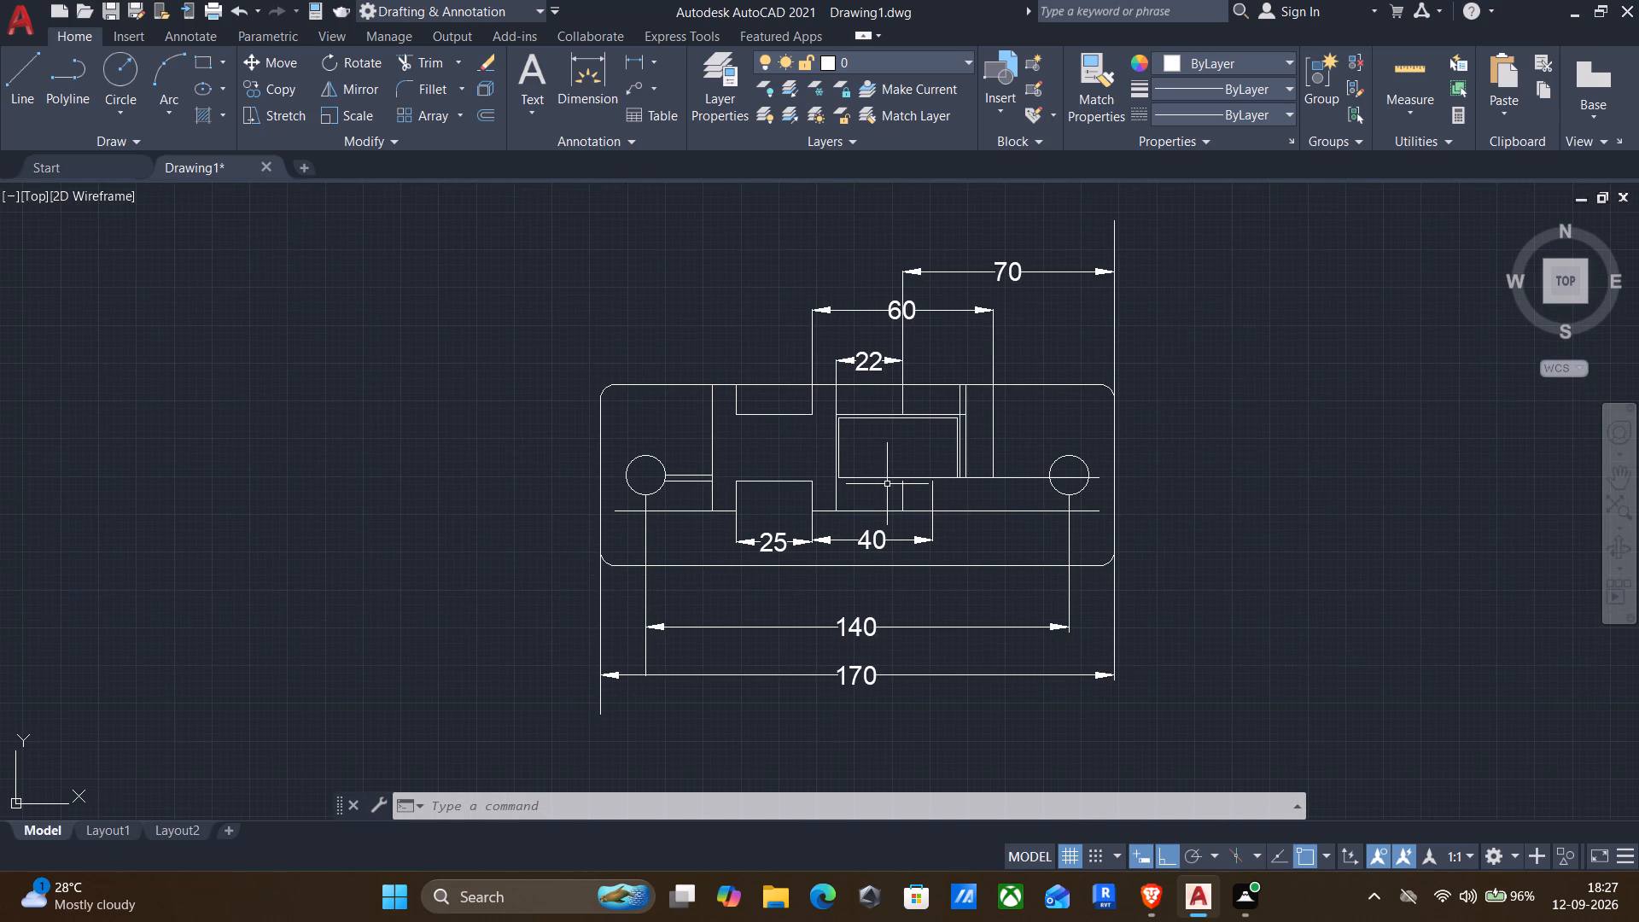
click(633, 55)
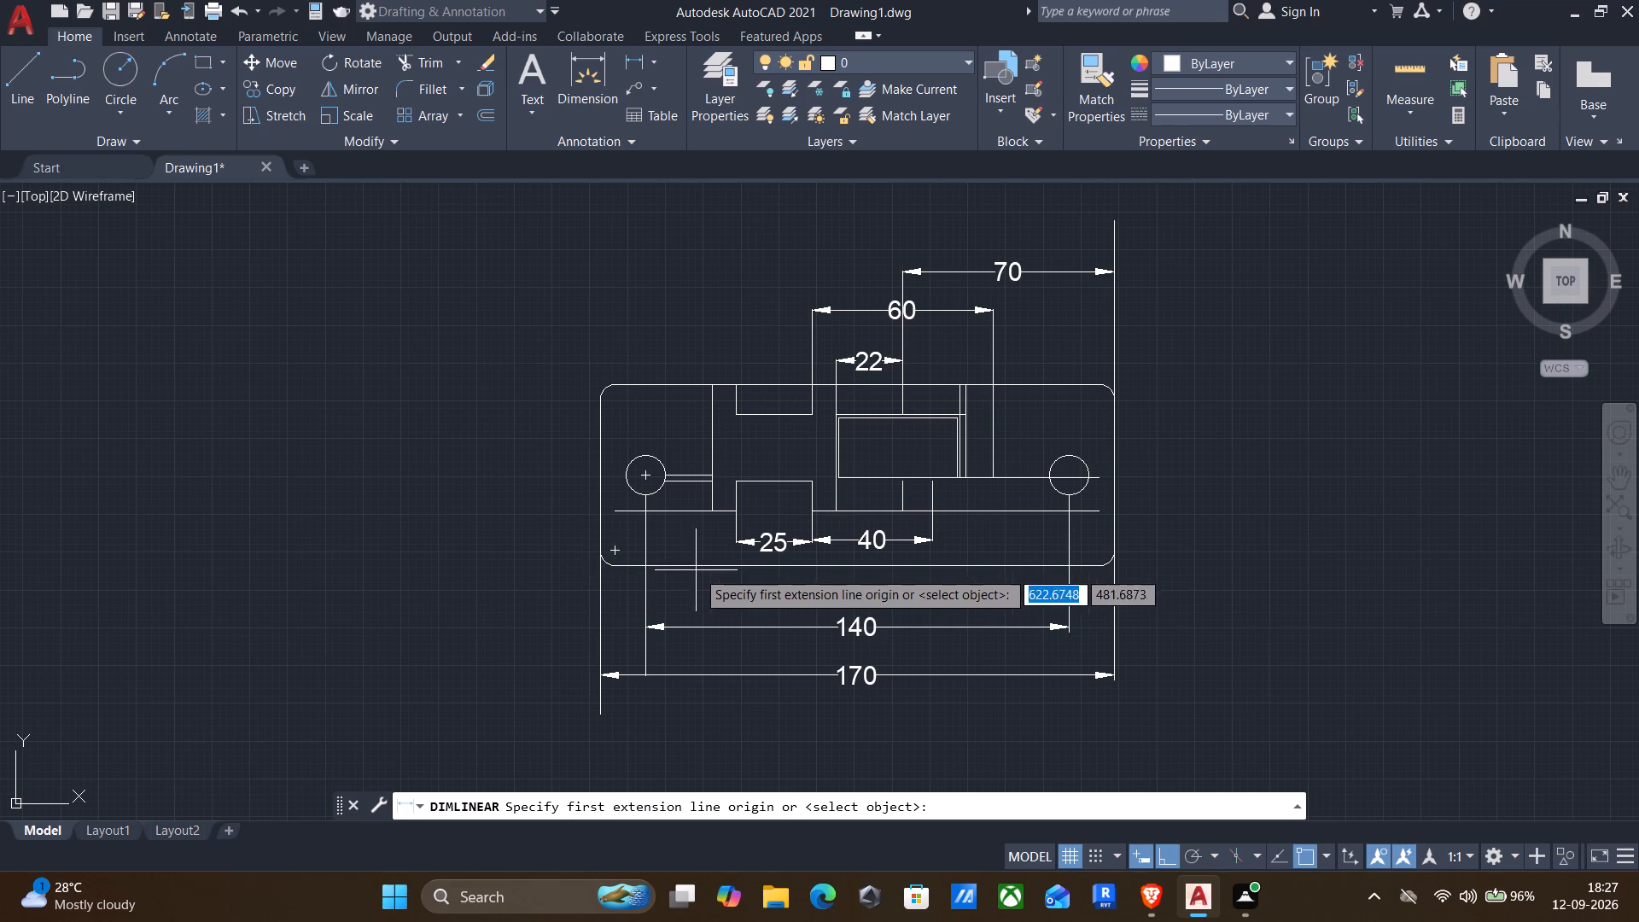
click(647, 511)
click(650, 384)
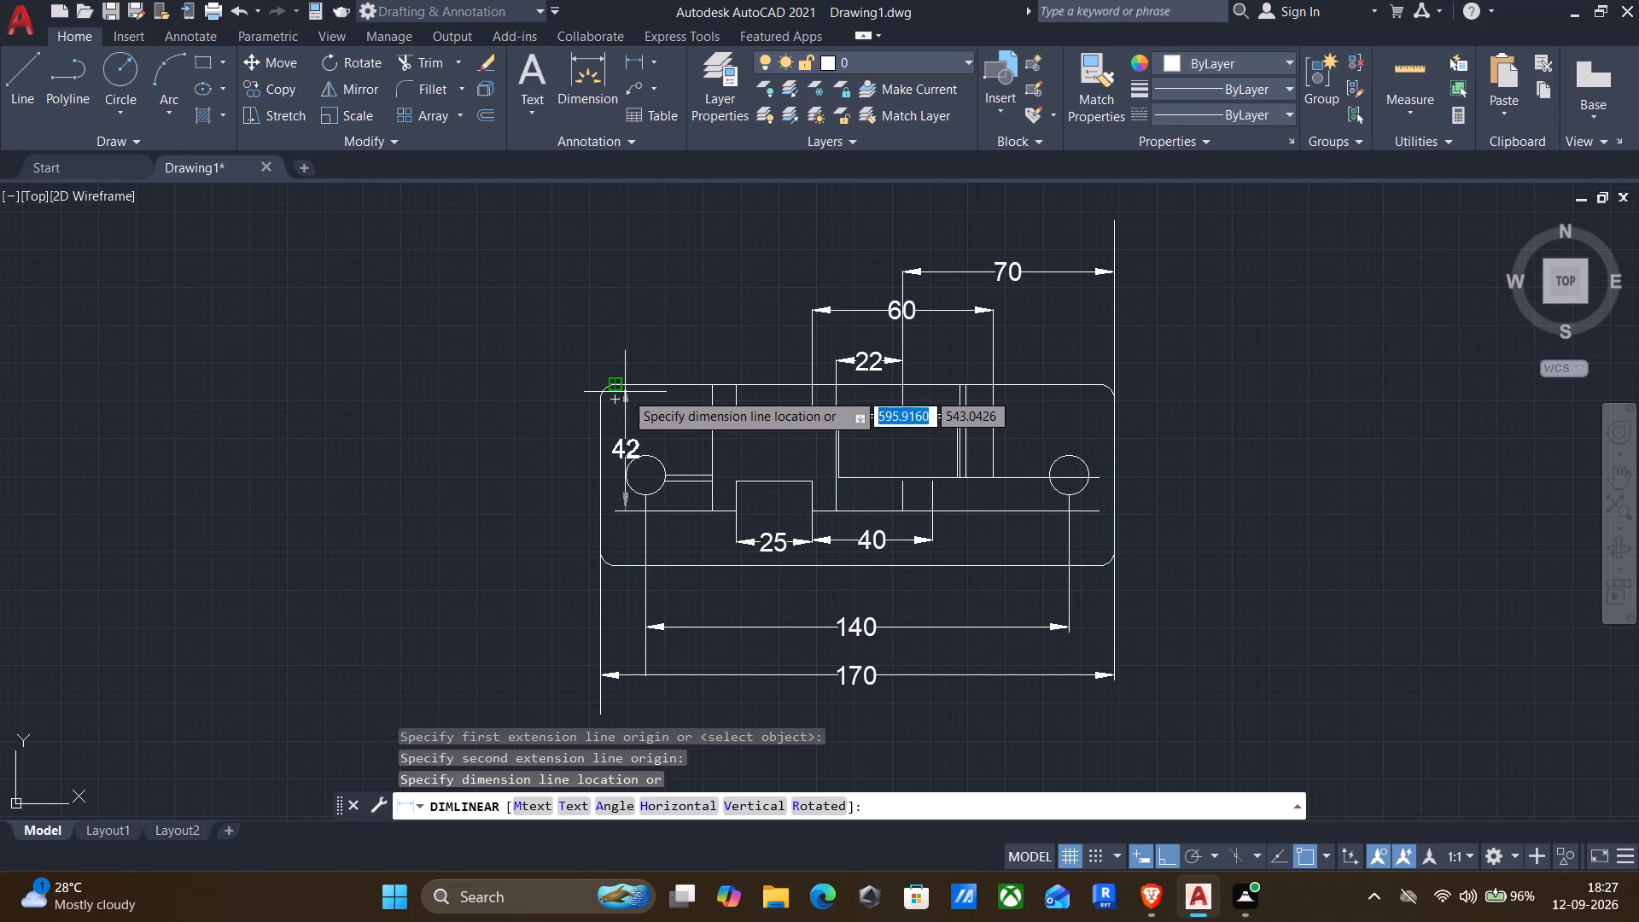
click(563, 417)
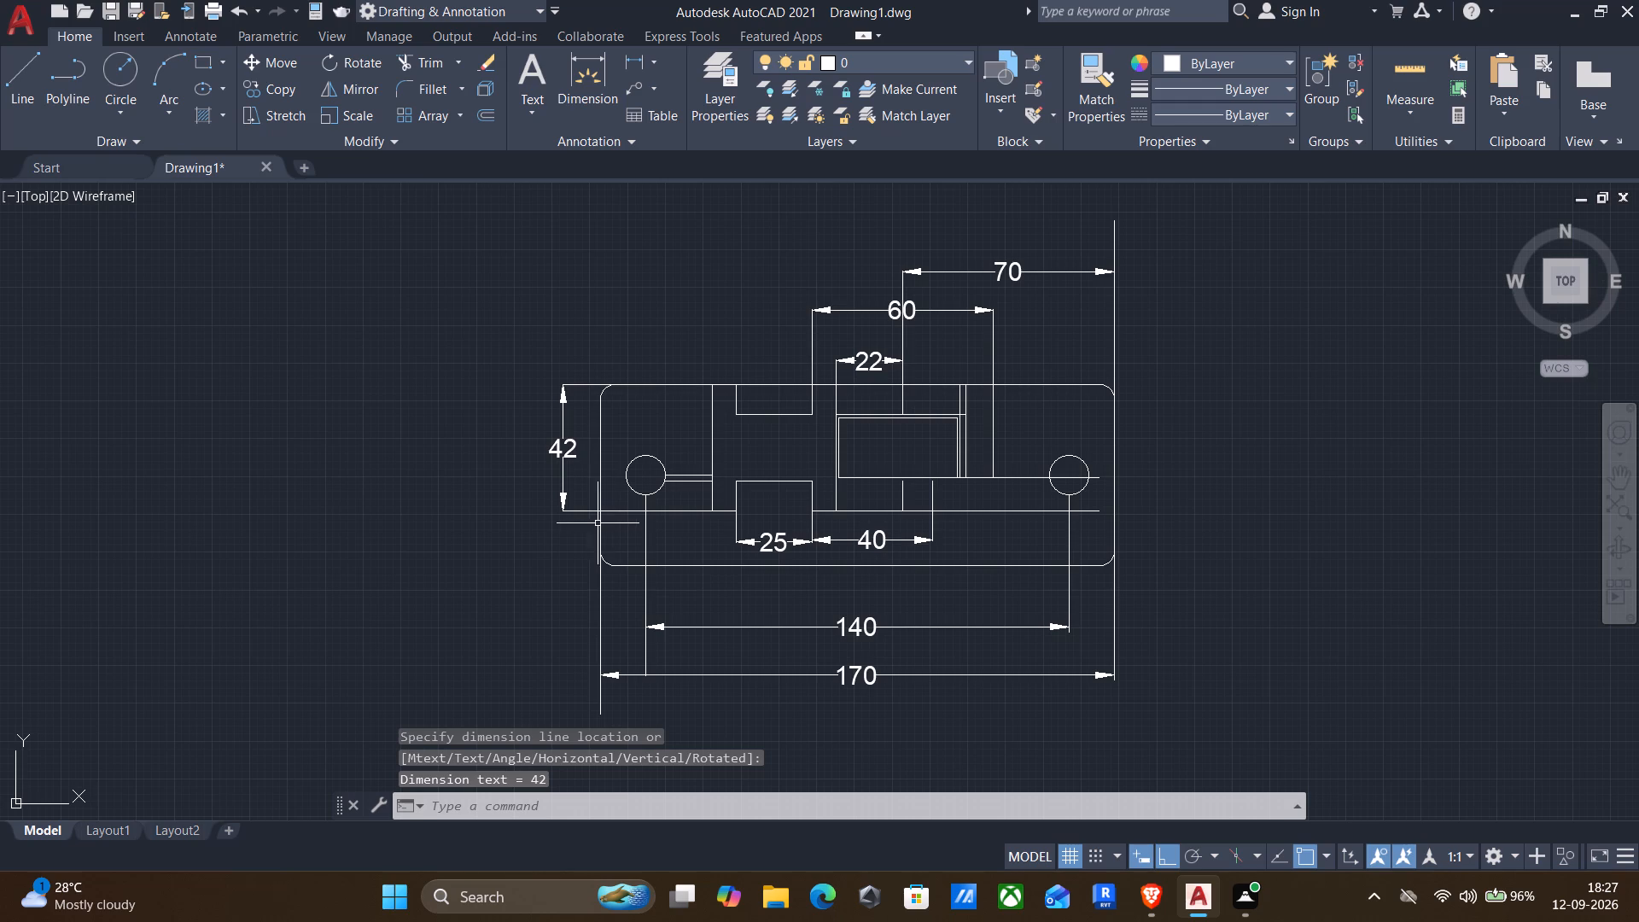
Add a vertical linear dimension from the lower inner horizontal line to the lower slot line beside the left hole, placed inside the 42 dimension.
scroll(690, 516, up, 1)
key(Return)
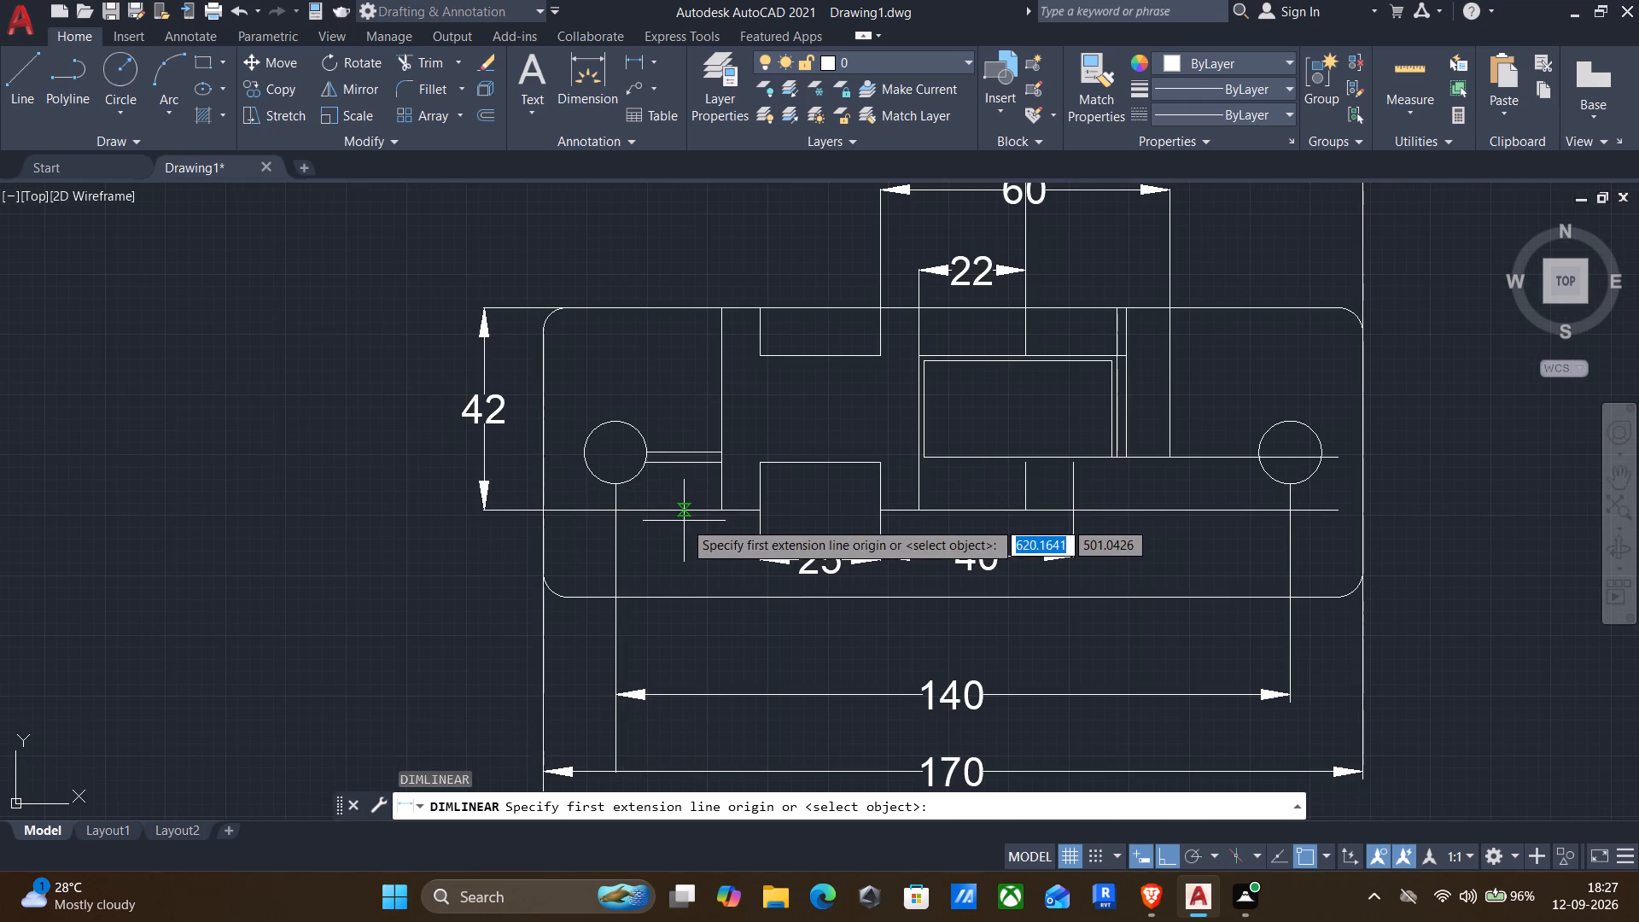
click(717, 511)
click(721, 463)
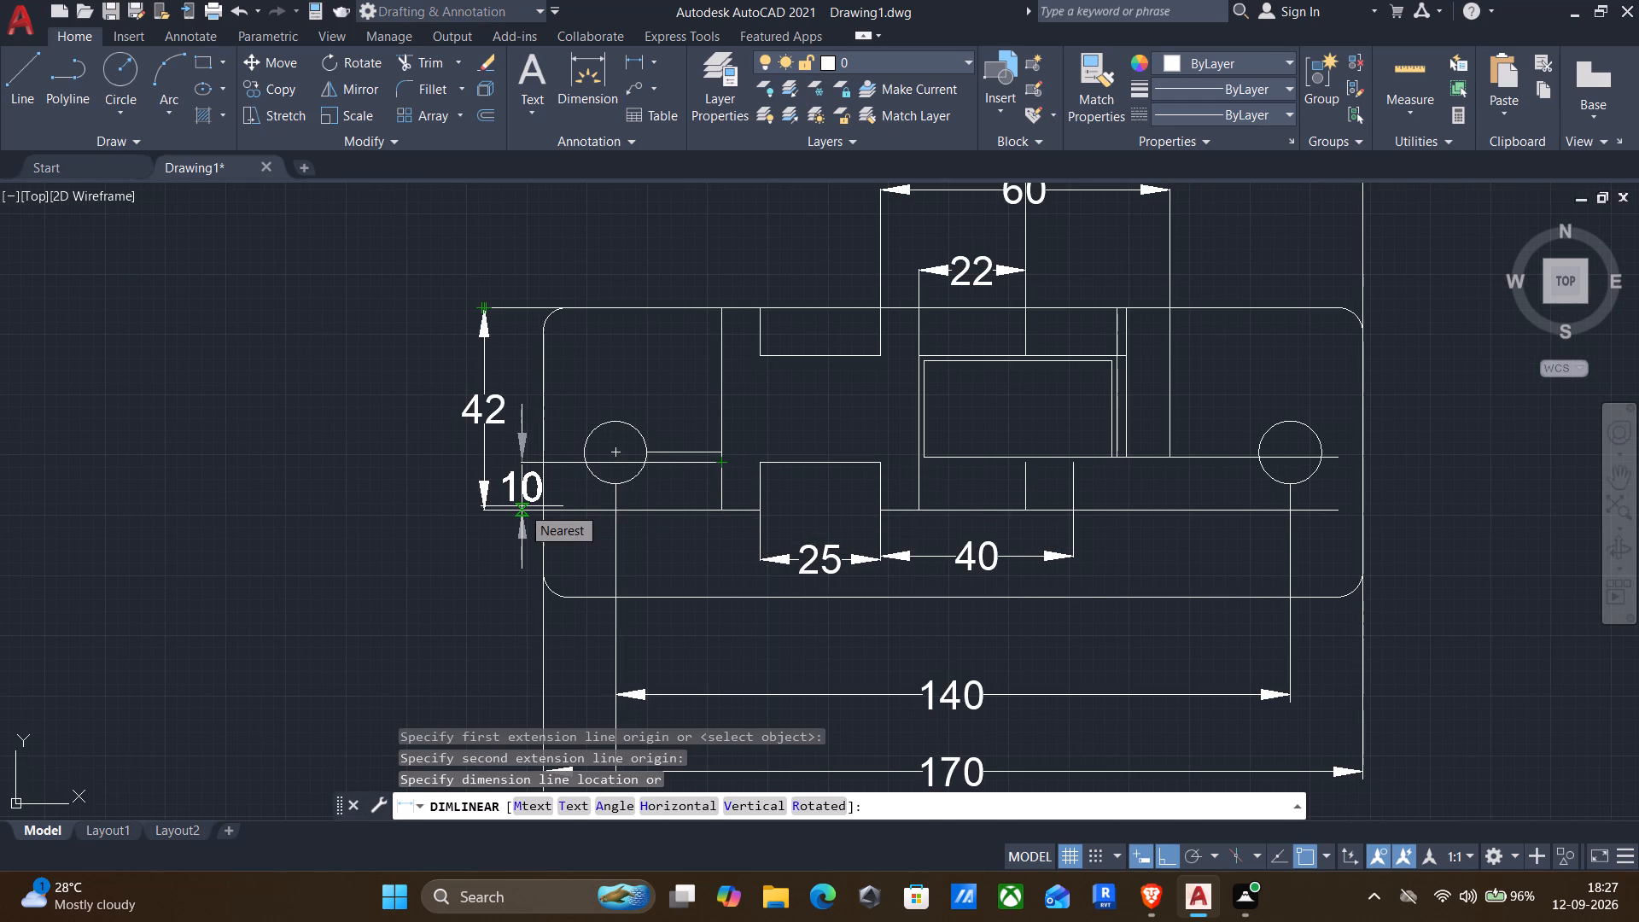
scroll(522, 506, up, 2)
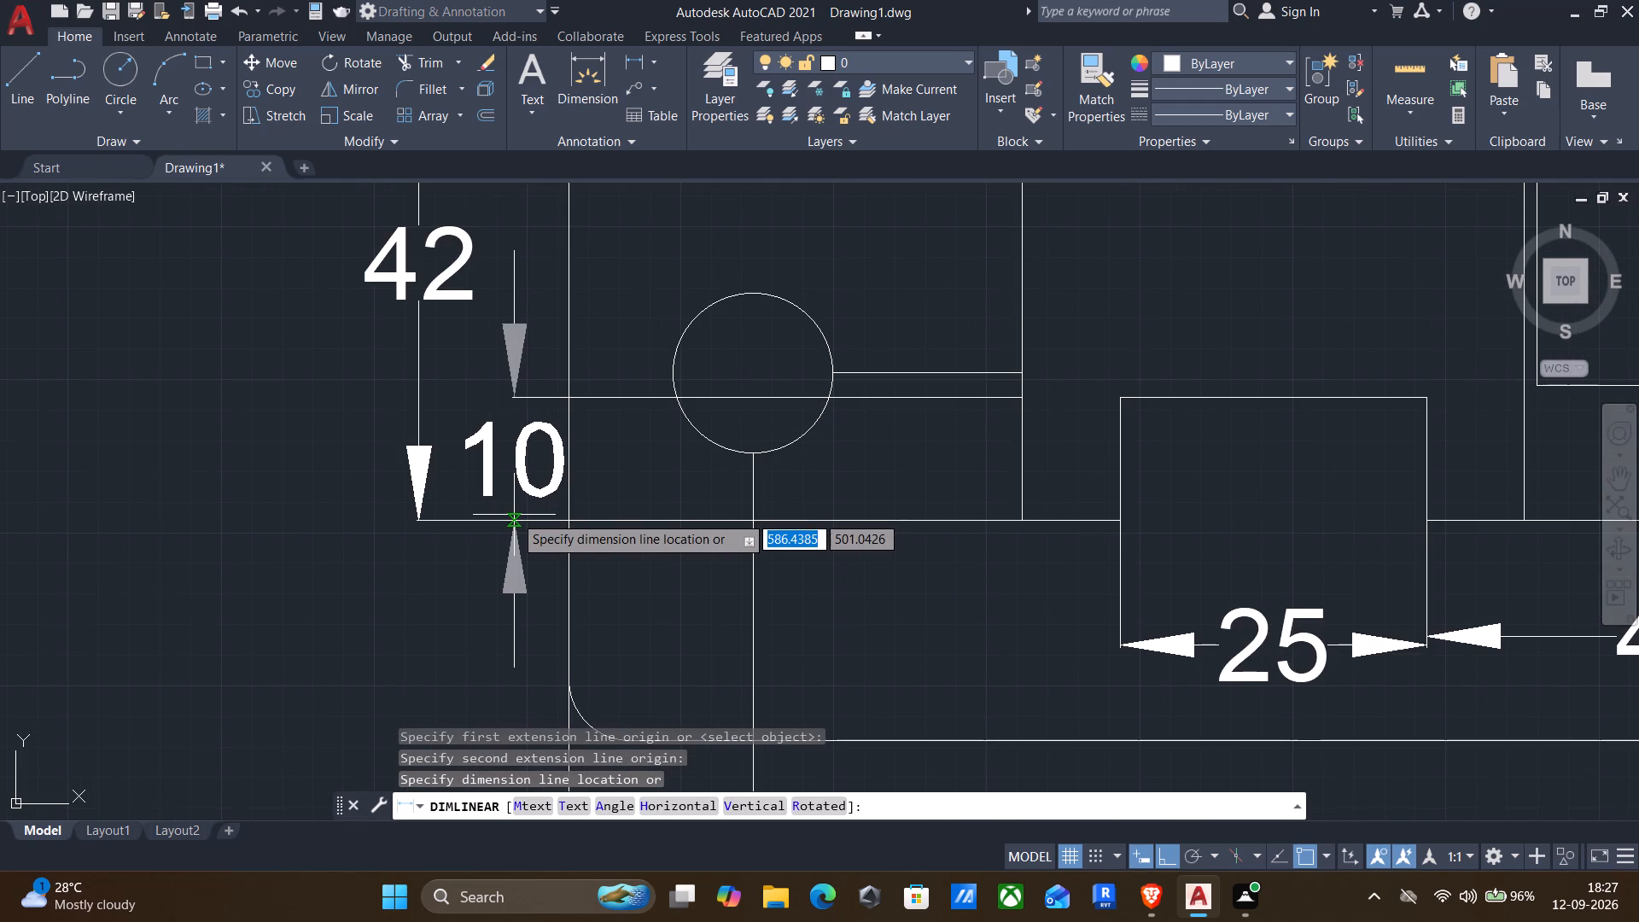
click(514, 515)
Add a vertical linear dimension of 20 upward from the inner box's bottom line, placed between the box and the right hole.
scroll(522, 556, down, 2)
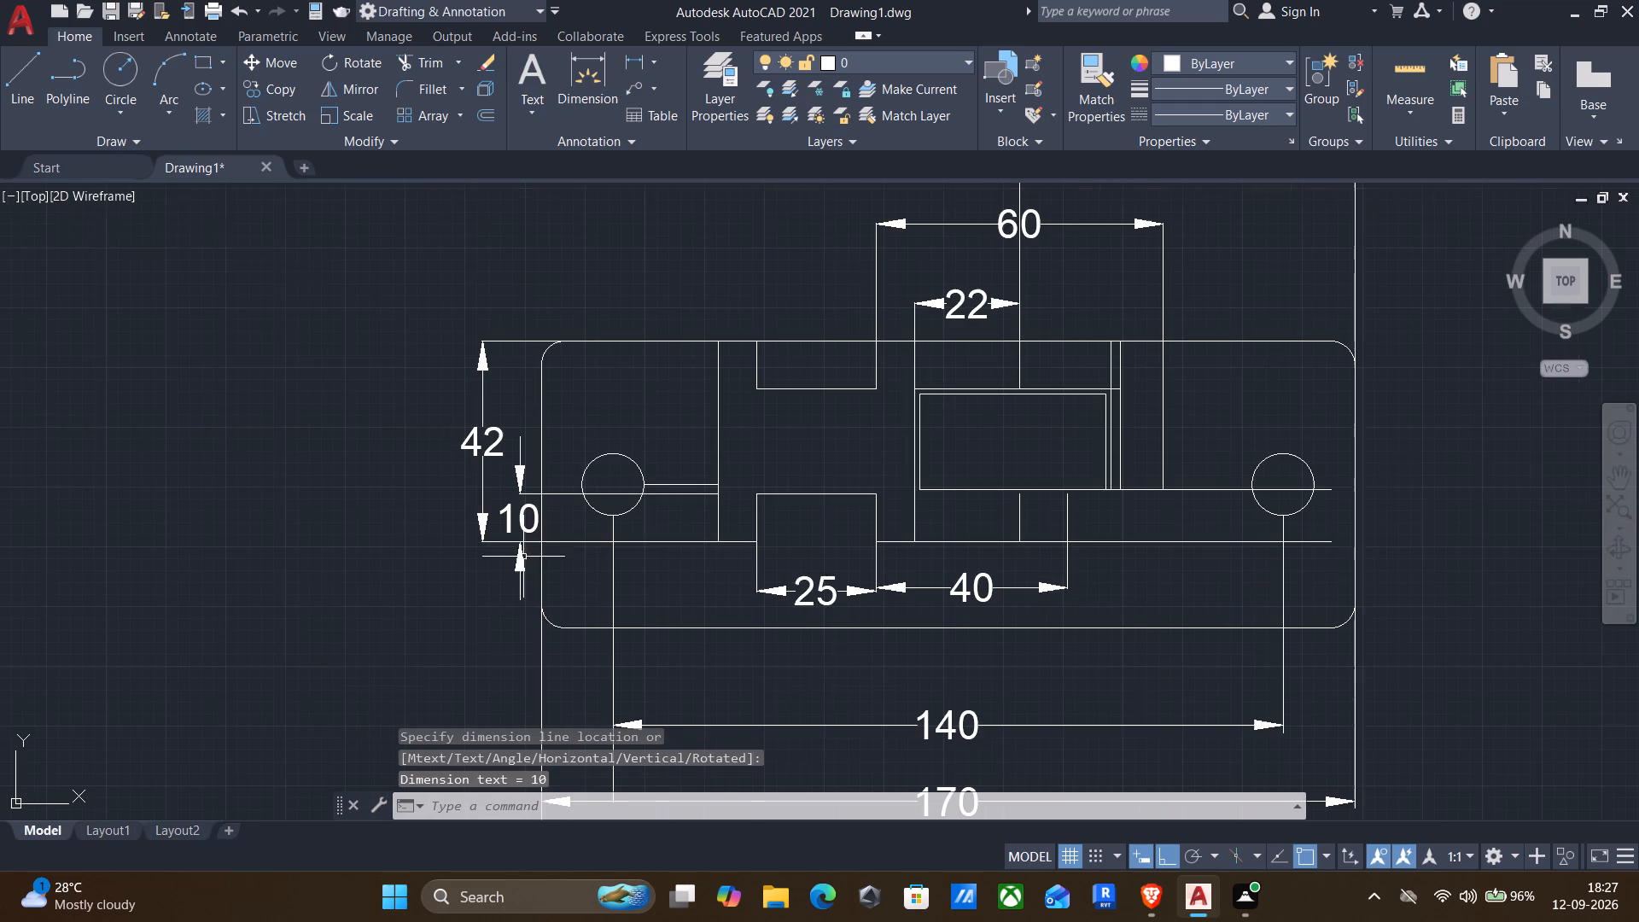
scroll(650, 581, down, 1)
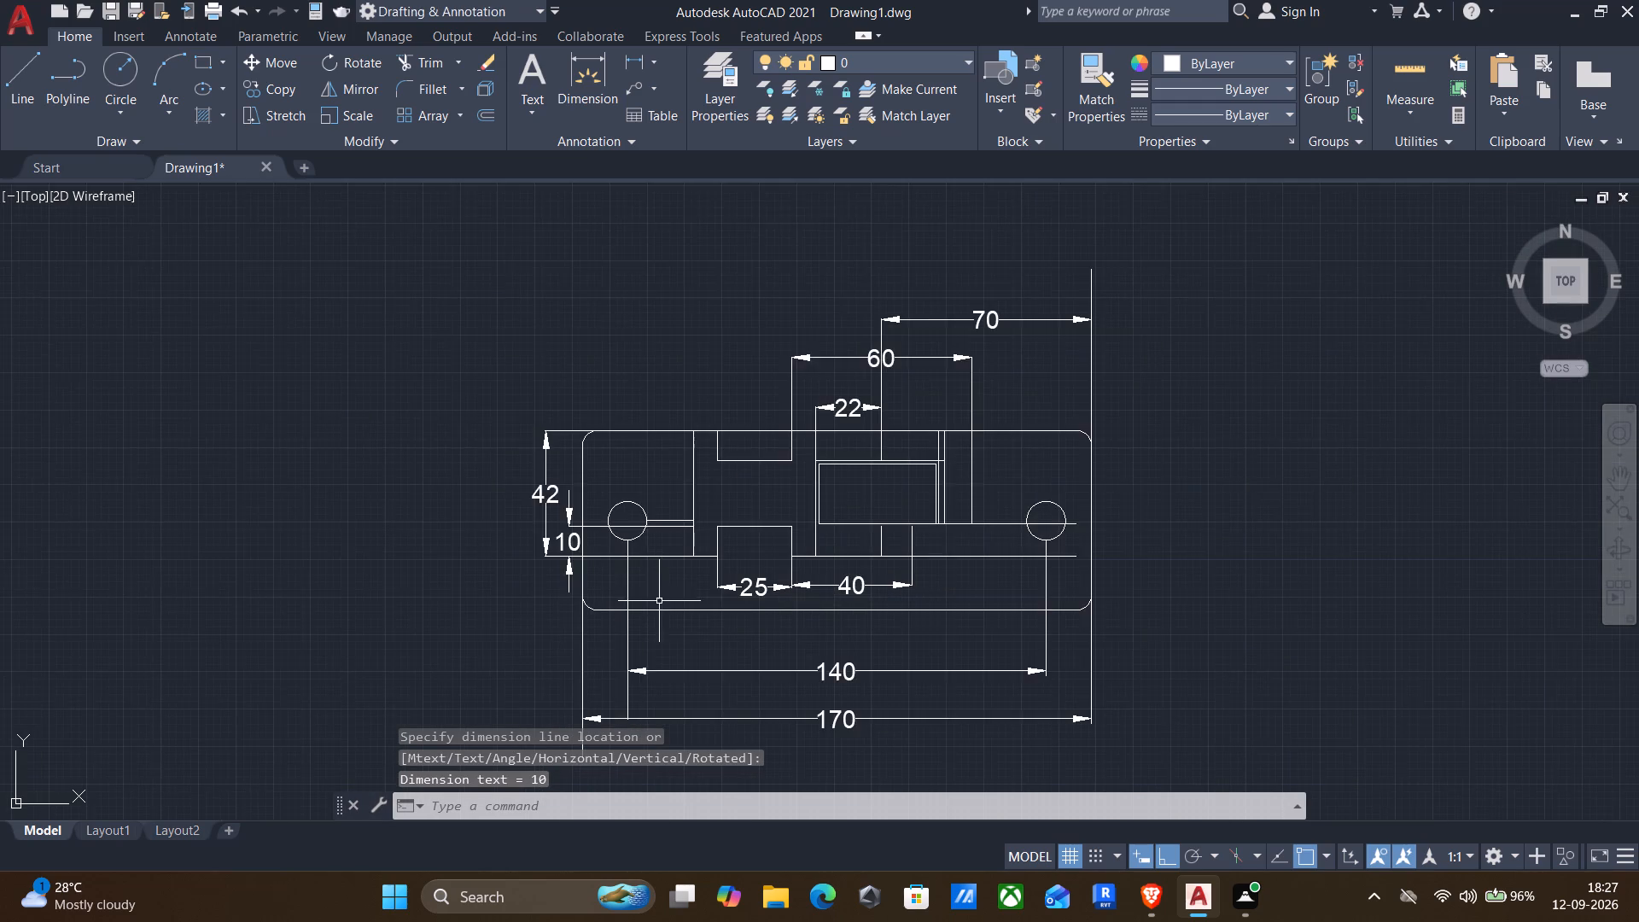
scroll(691, 661, down, 1)
middle_drag(691, 661, 691, 575)
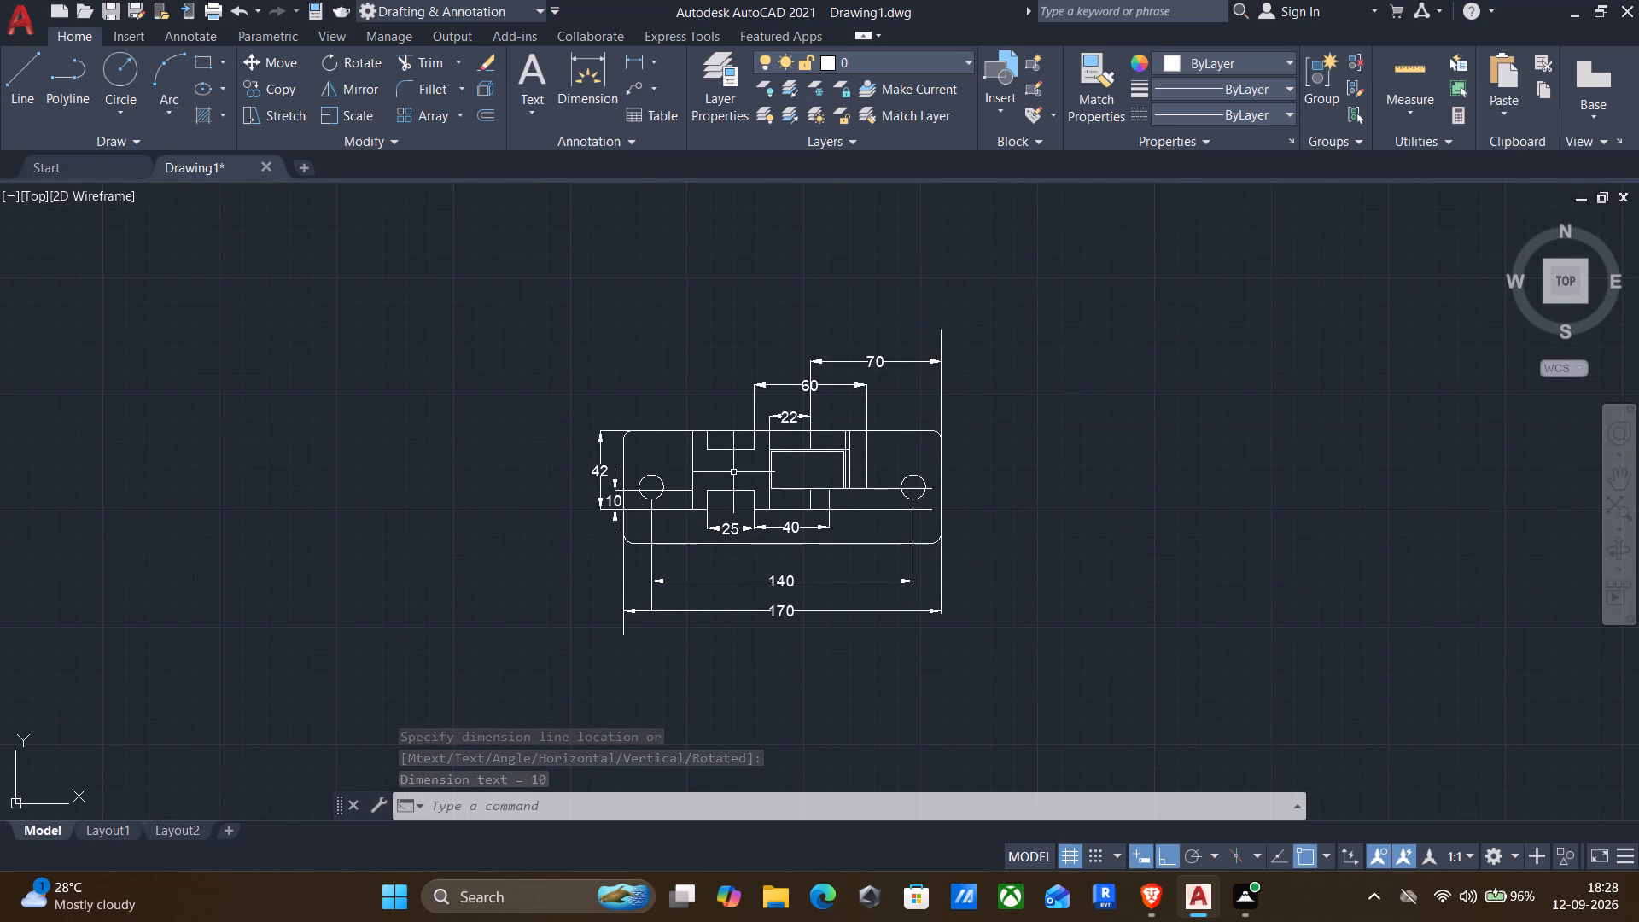
middle_drag(796, 542, 790, 545)
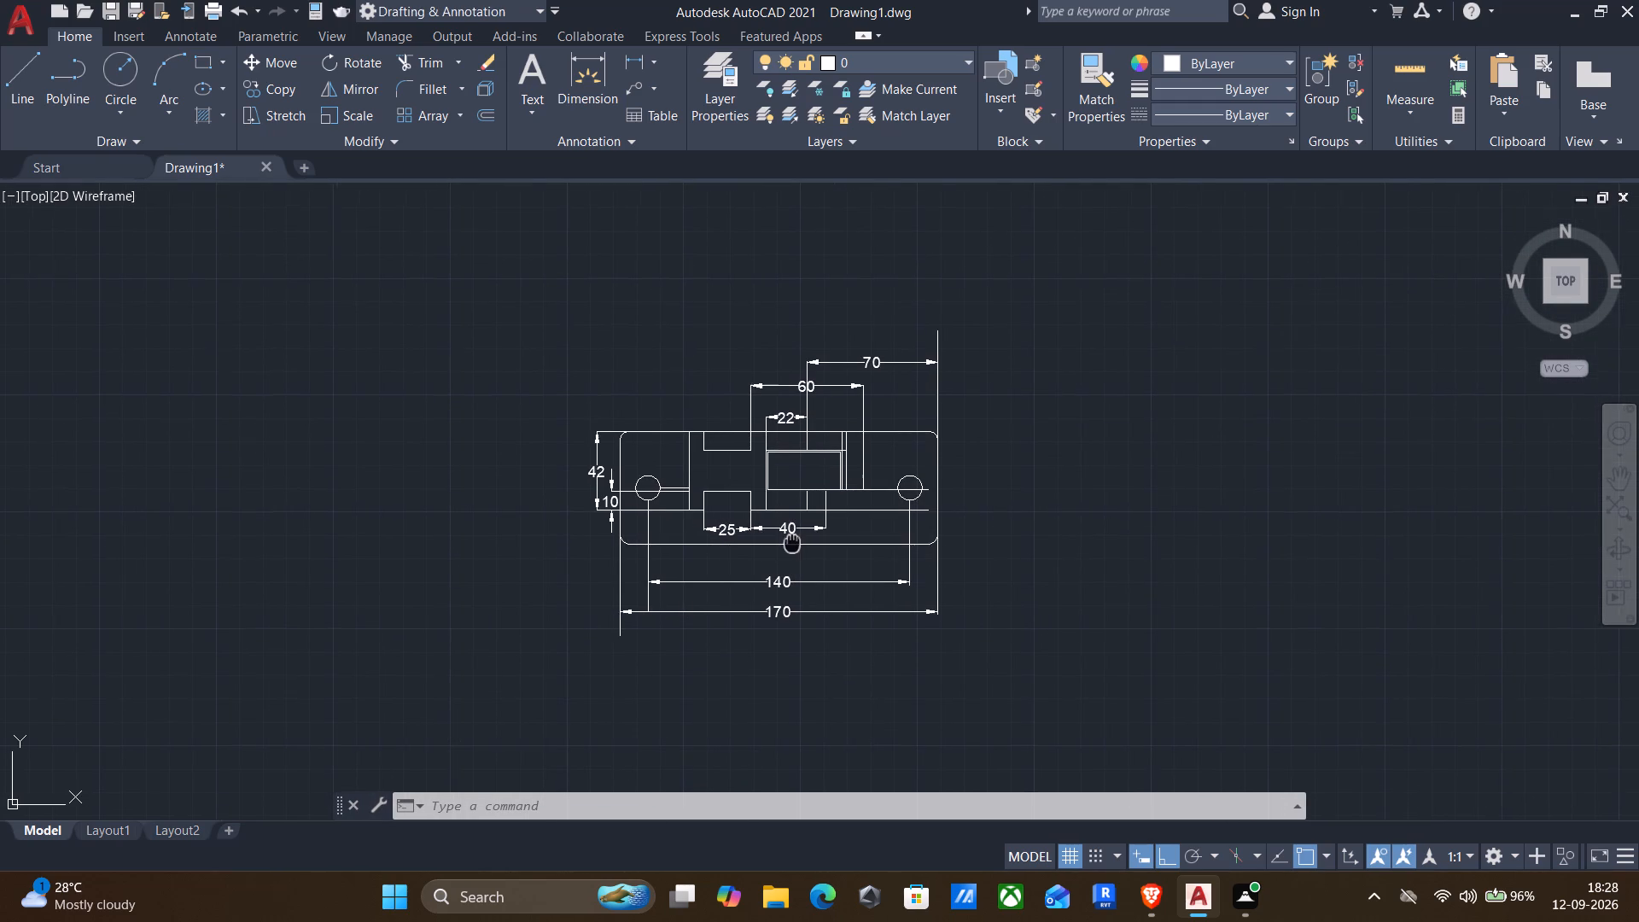
middle_drag(790, 545, 732, 579)
middle_drag(773, 567, 698, 598)
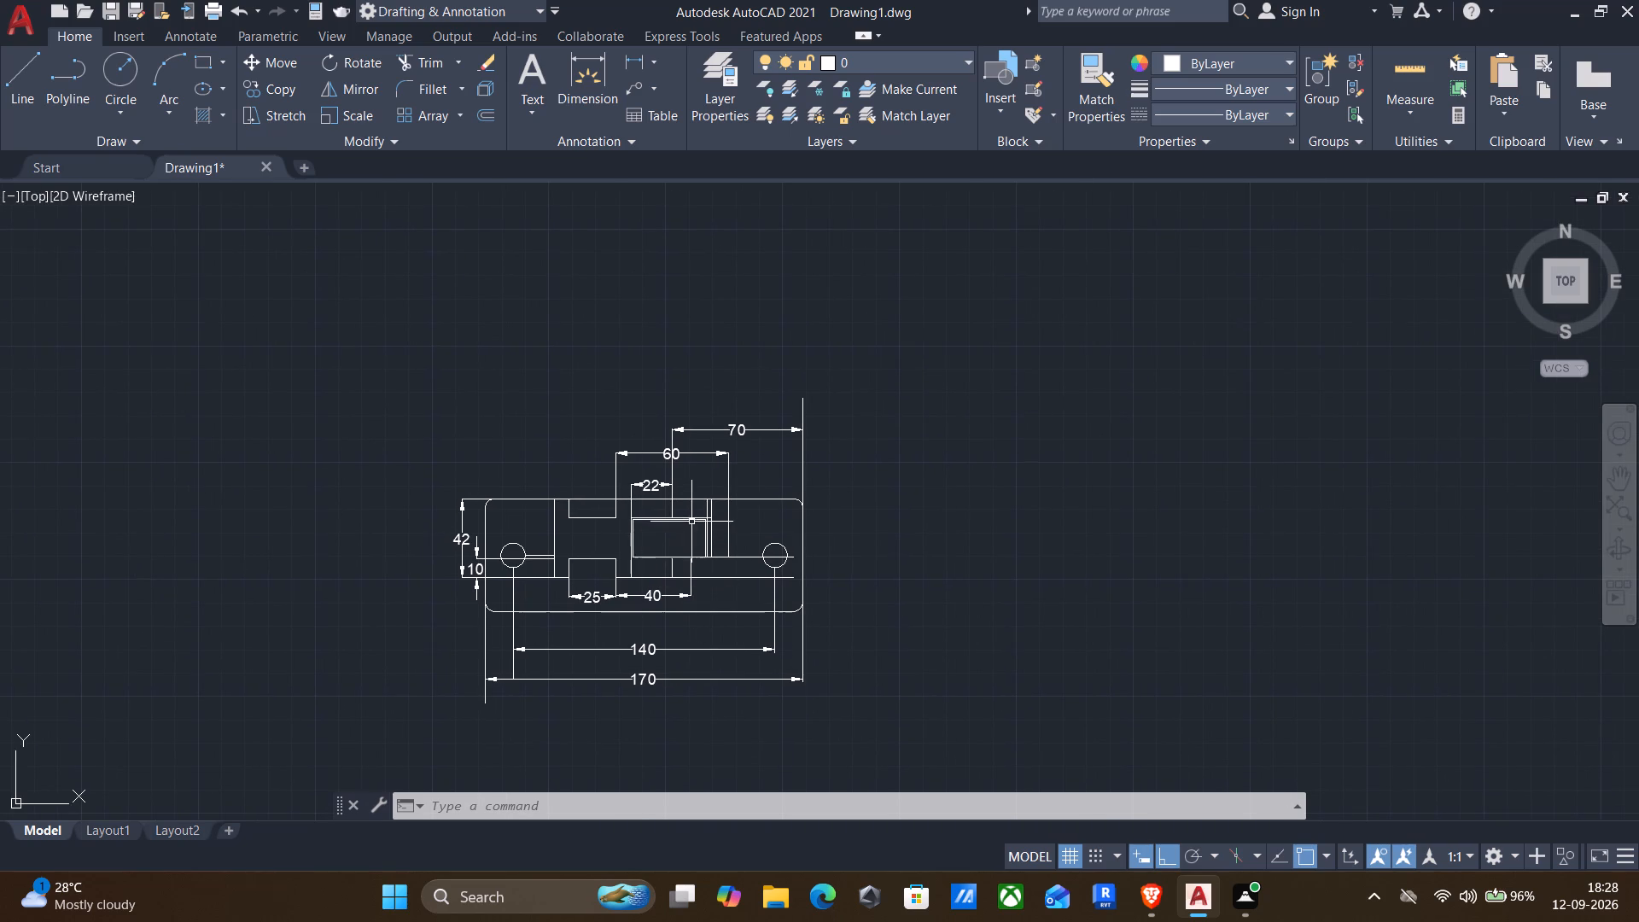
middle_drag(695, 521, 624, 536)
scroll(688, 570, up, 3)
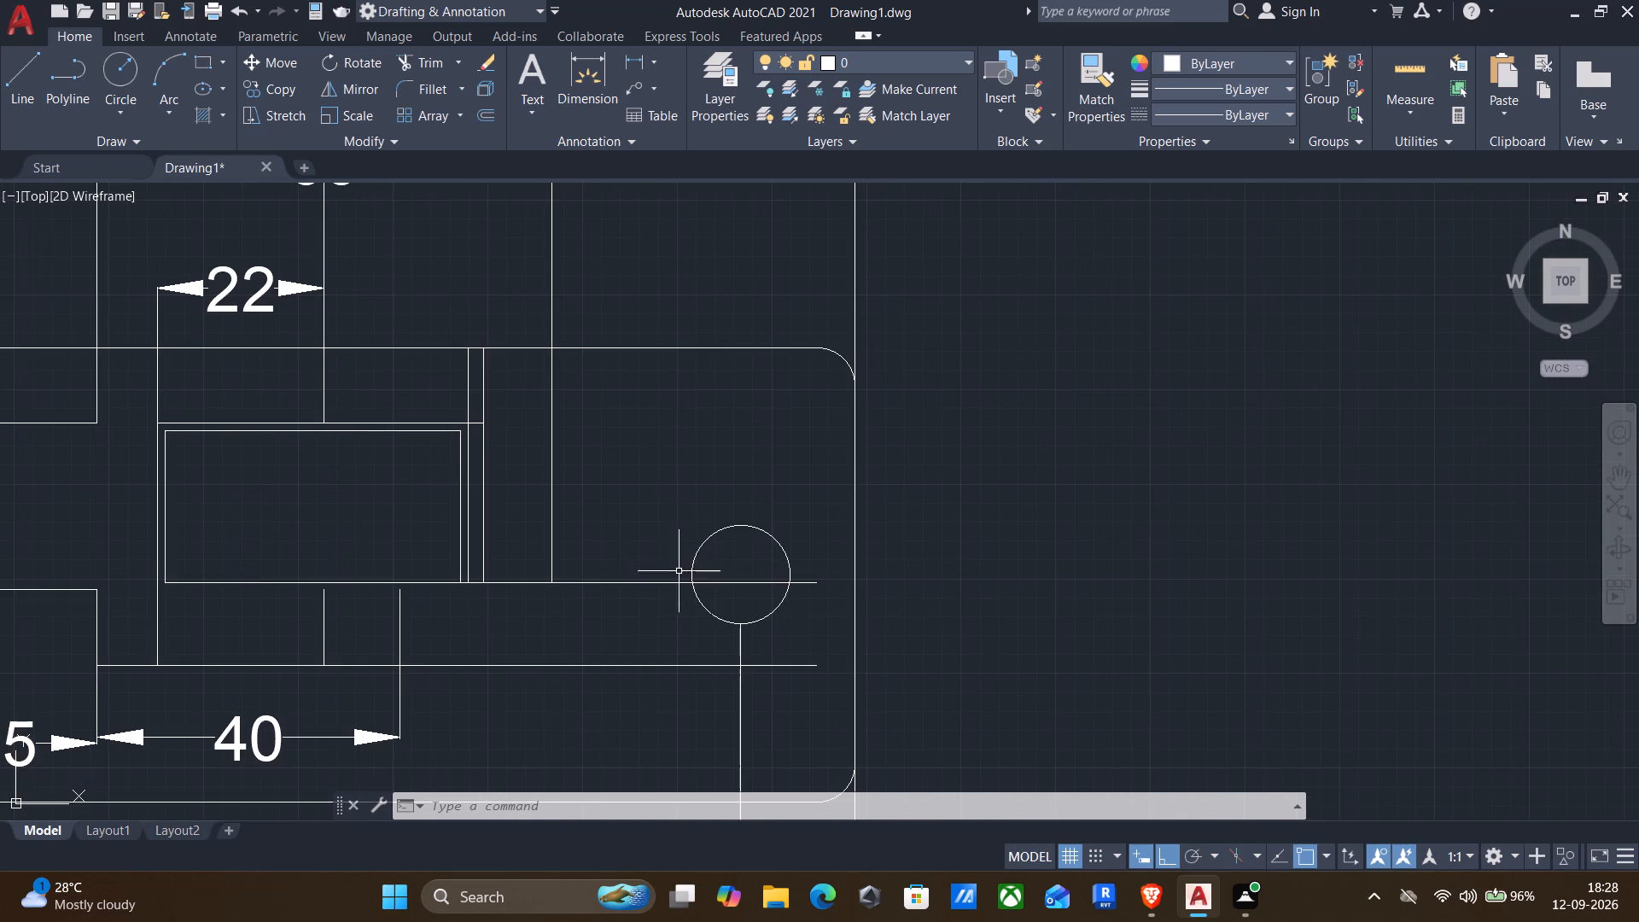
key(Return)
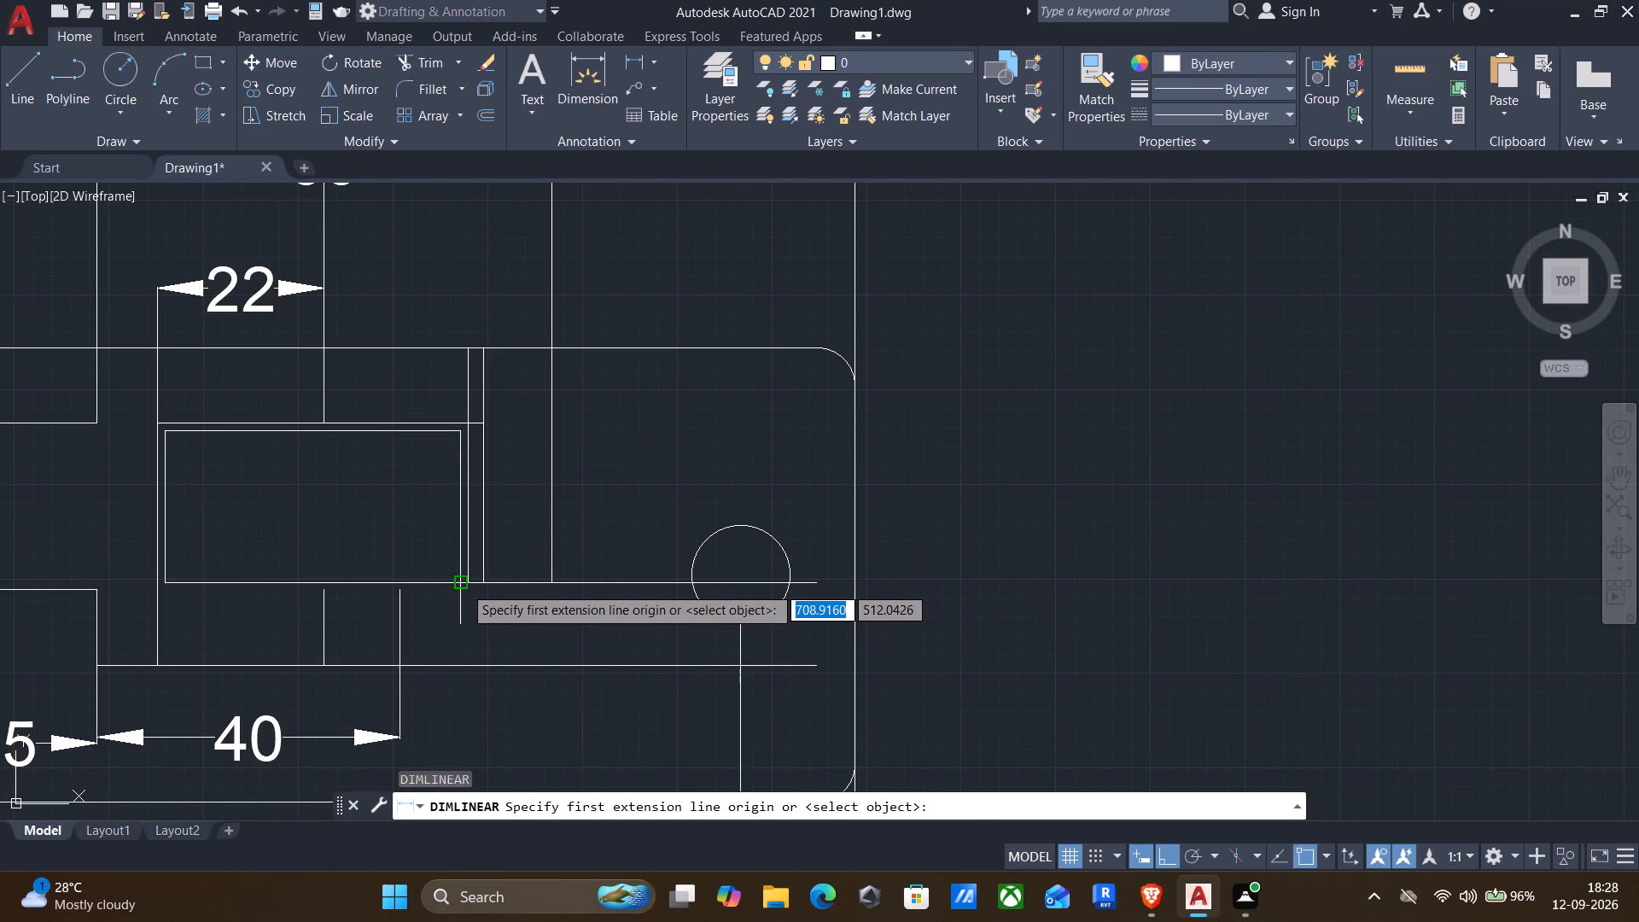
scroll(464, 586, up, 1)
click(465, 581)
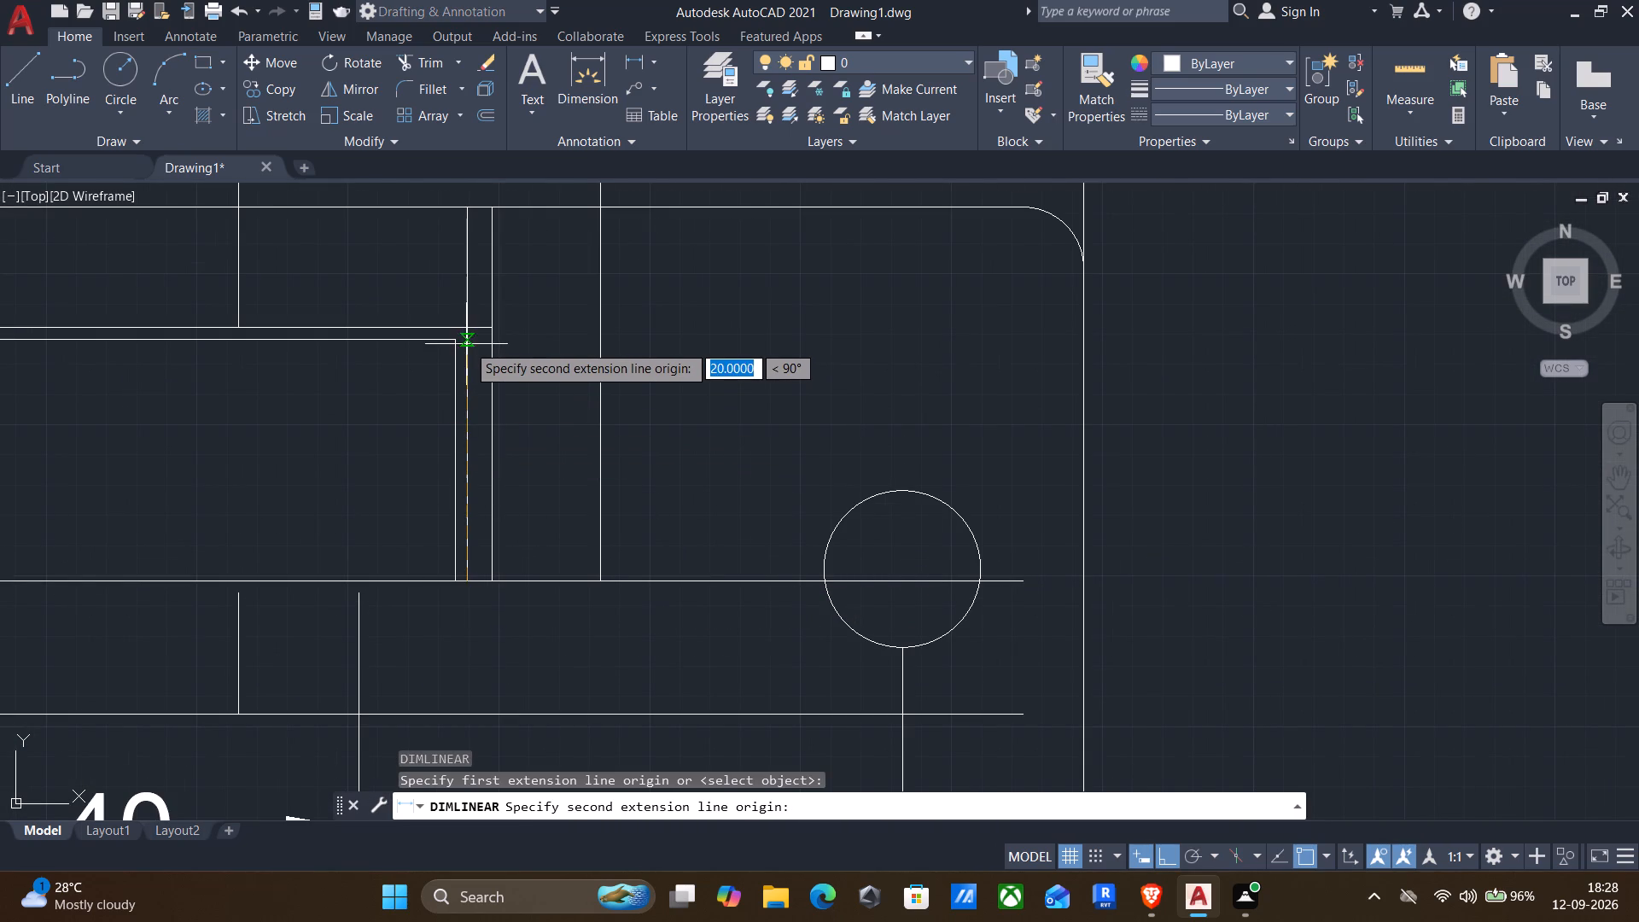
text(20)
key(Return)
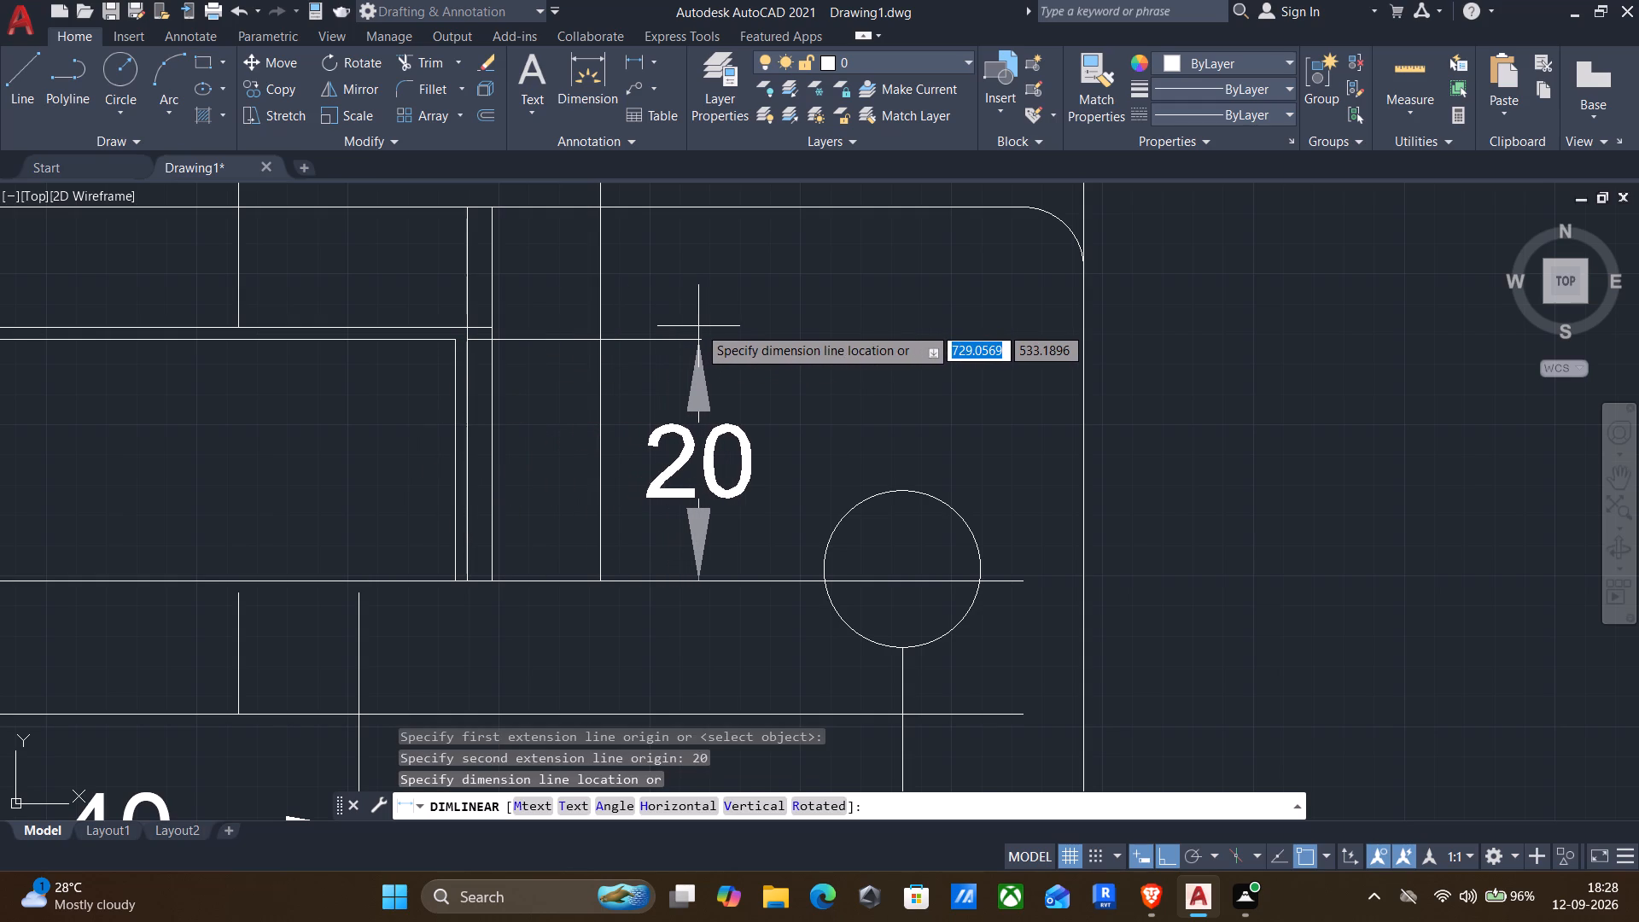
click(698, 326)
Erase the leftover horizontal line segments just above the inner box, including the short piece by its right side.
scroll(423, 387, down, 1)
middle_drag(421, 391, 569, 419)
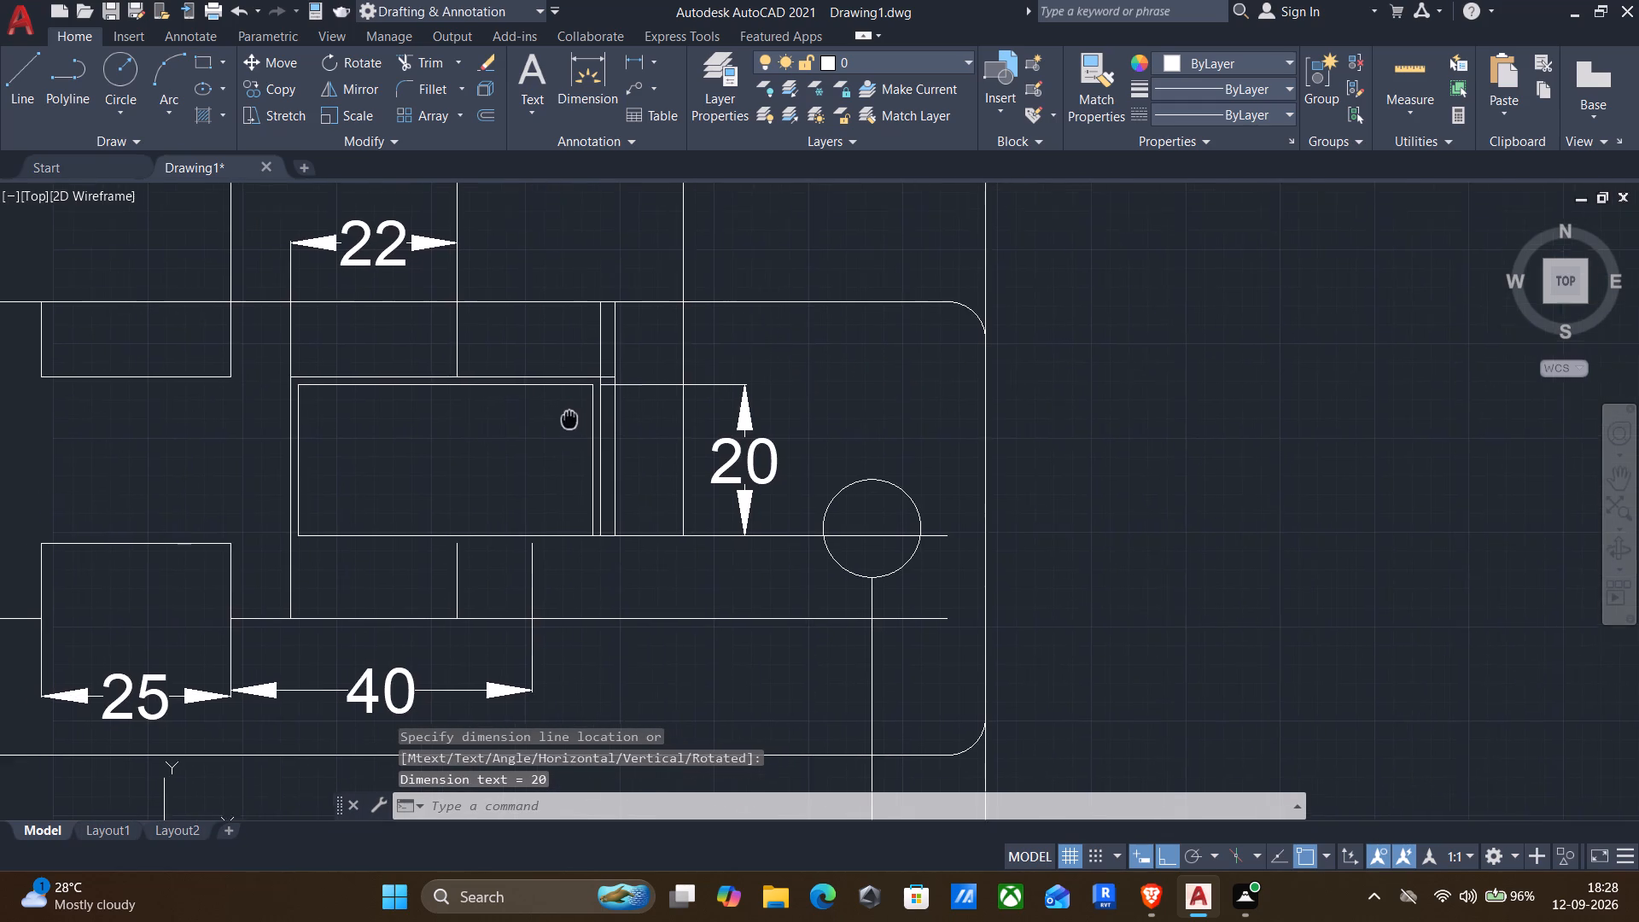
middle_drag(569, 419, 571, 420)
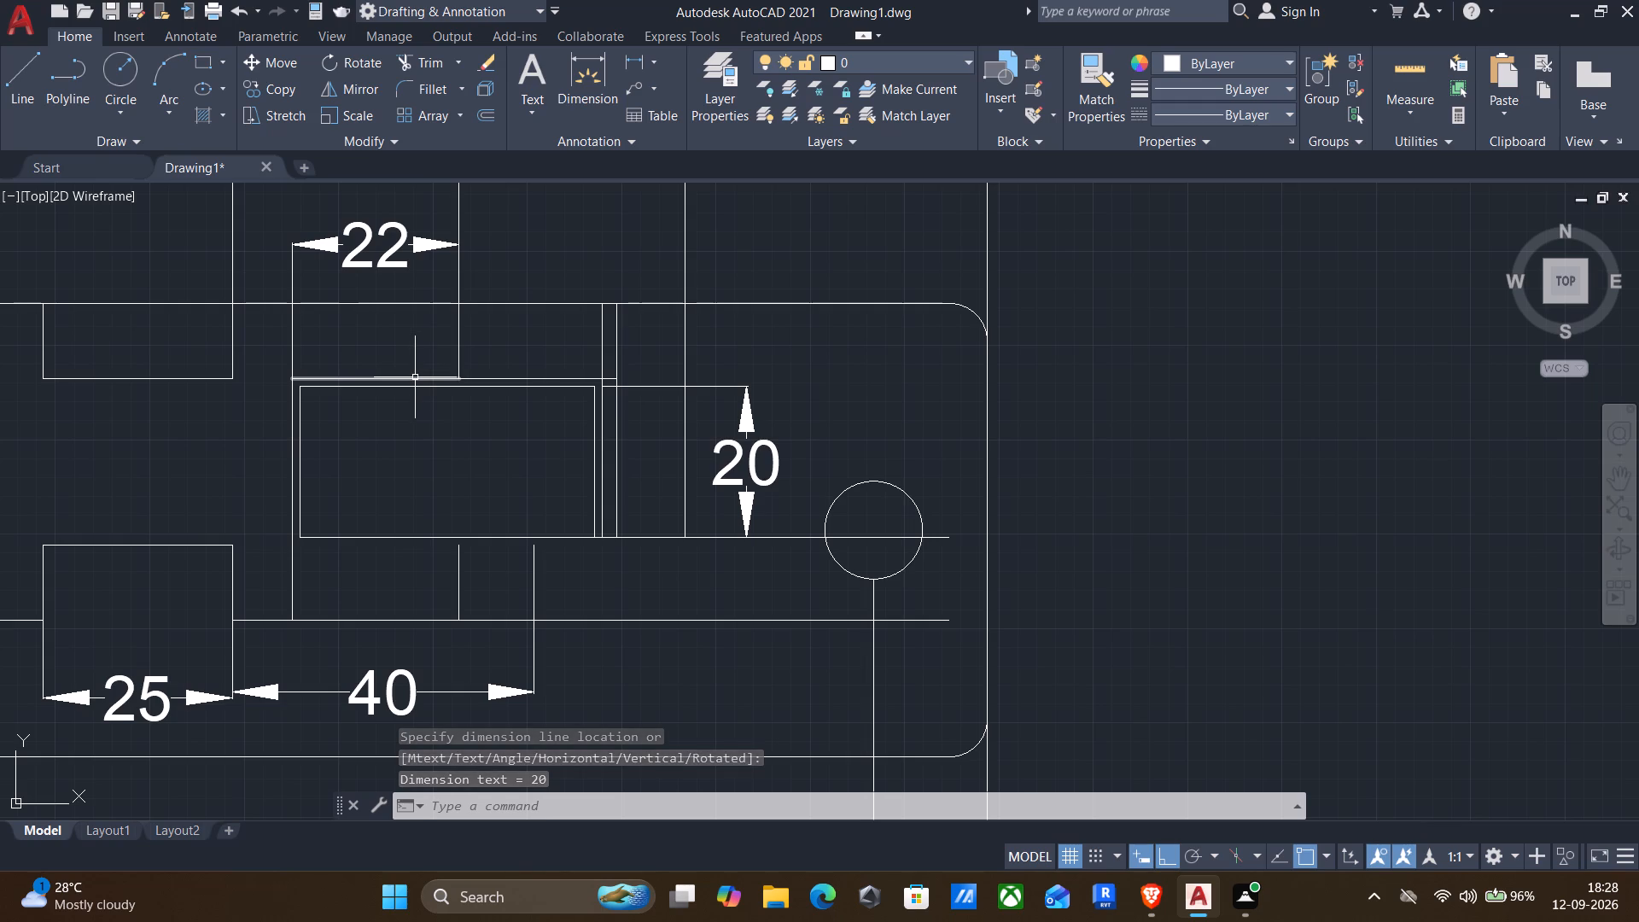
click(415, 377)
click(504, 380)
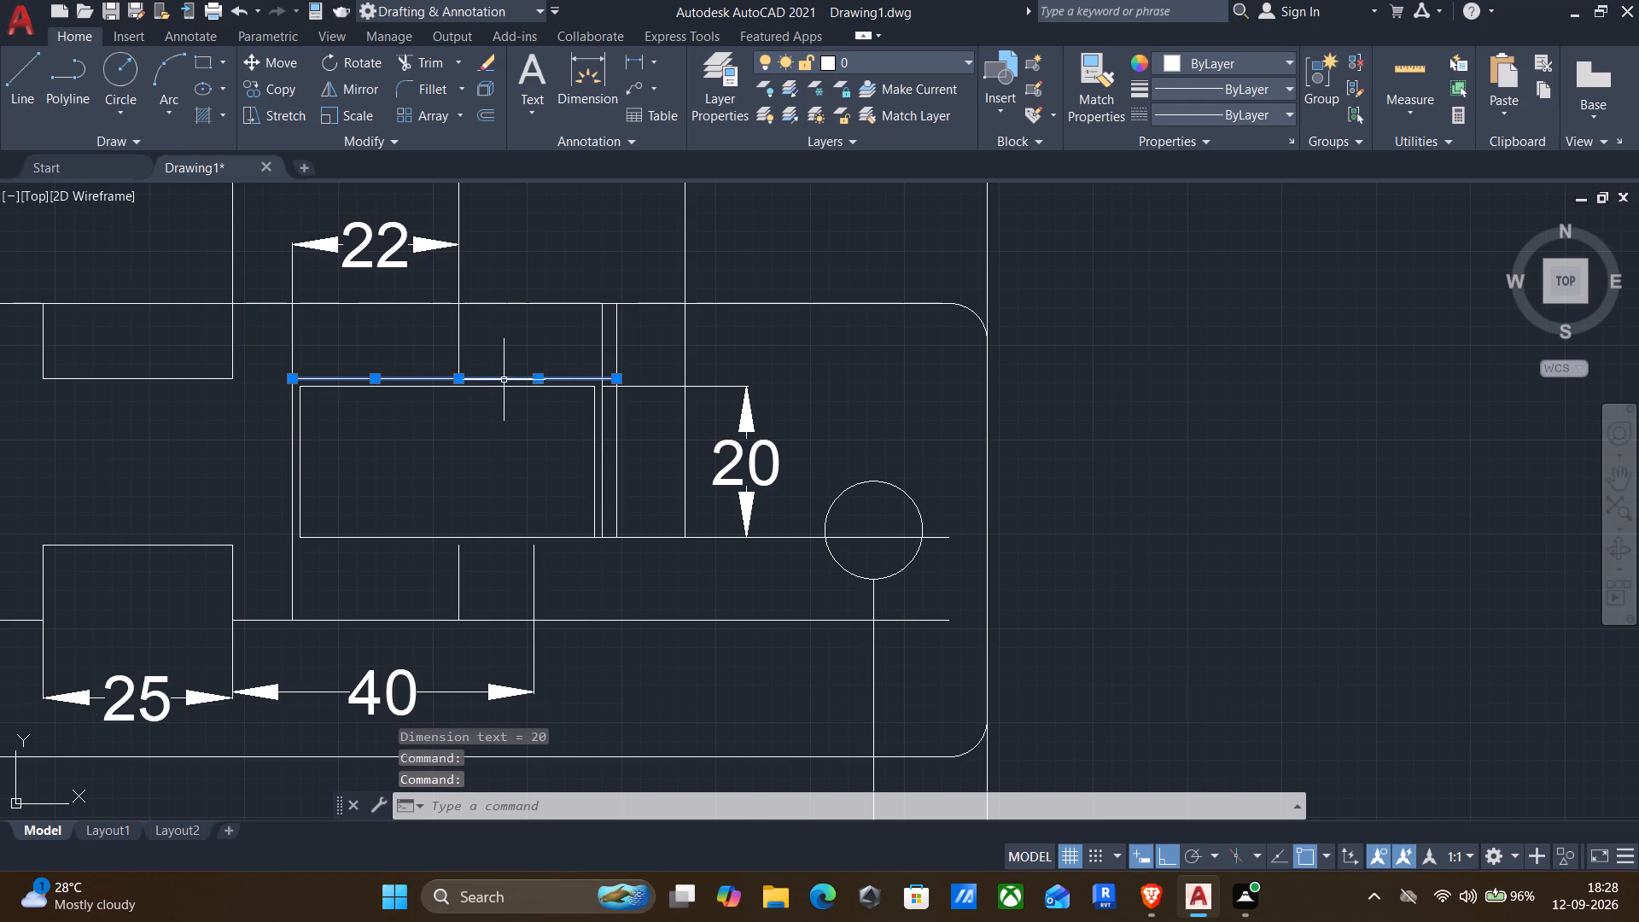
key(Delete)
scroll(596, 380, up, 3)
click(592, 376)
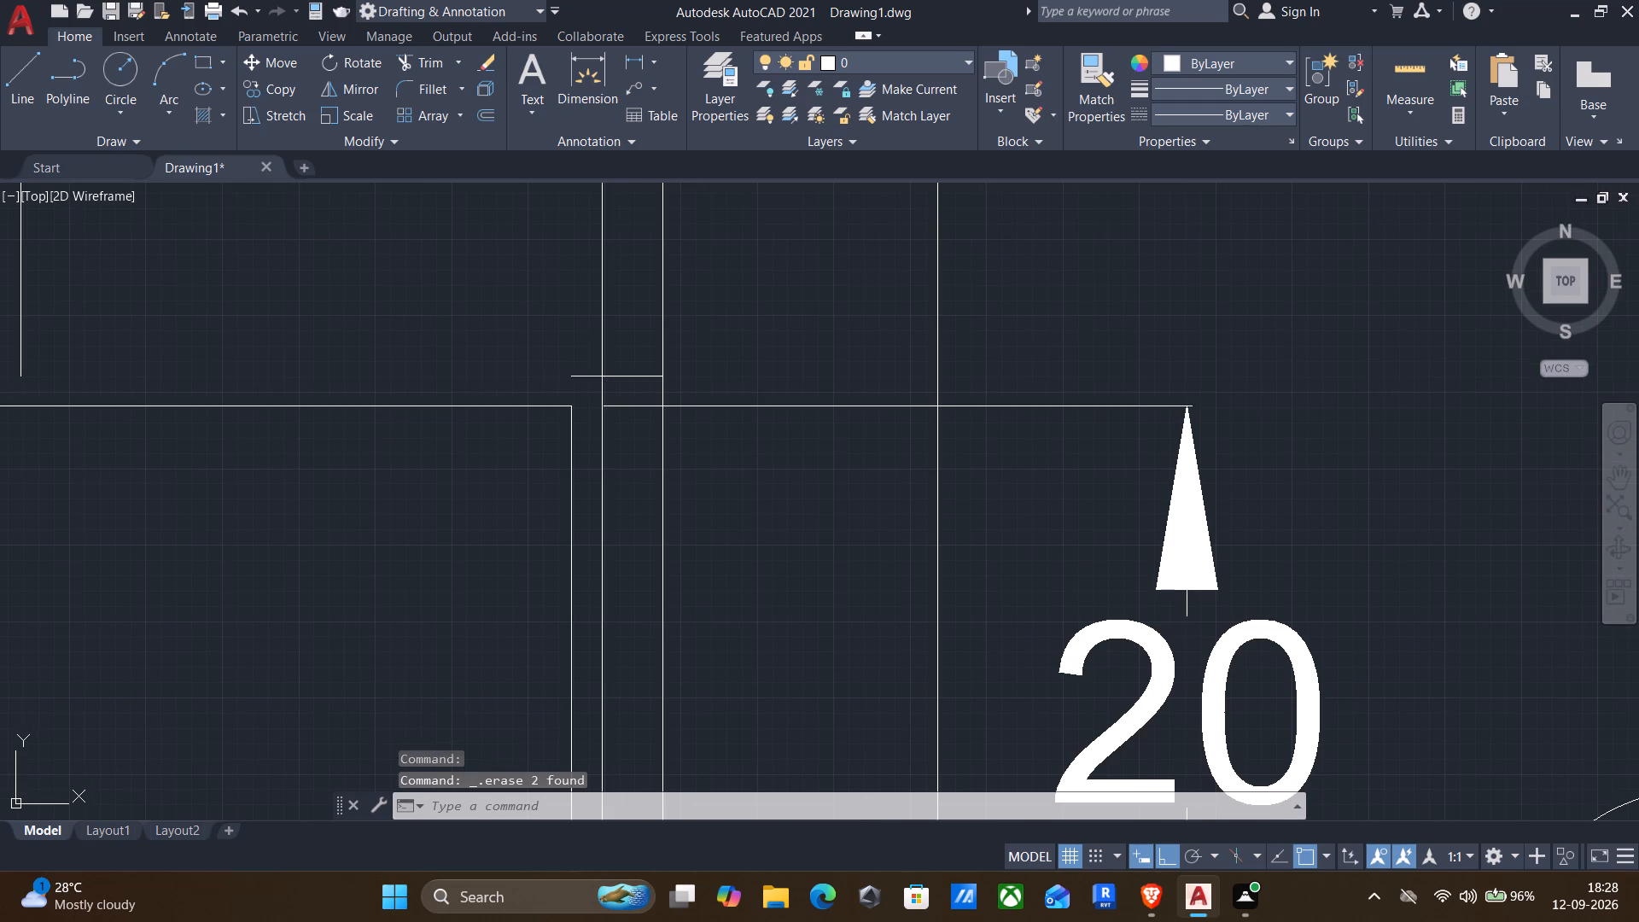
key(Delete)
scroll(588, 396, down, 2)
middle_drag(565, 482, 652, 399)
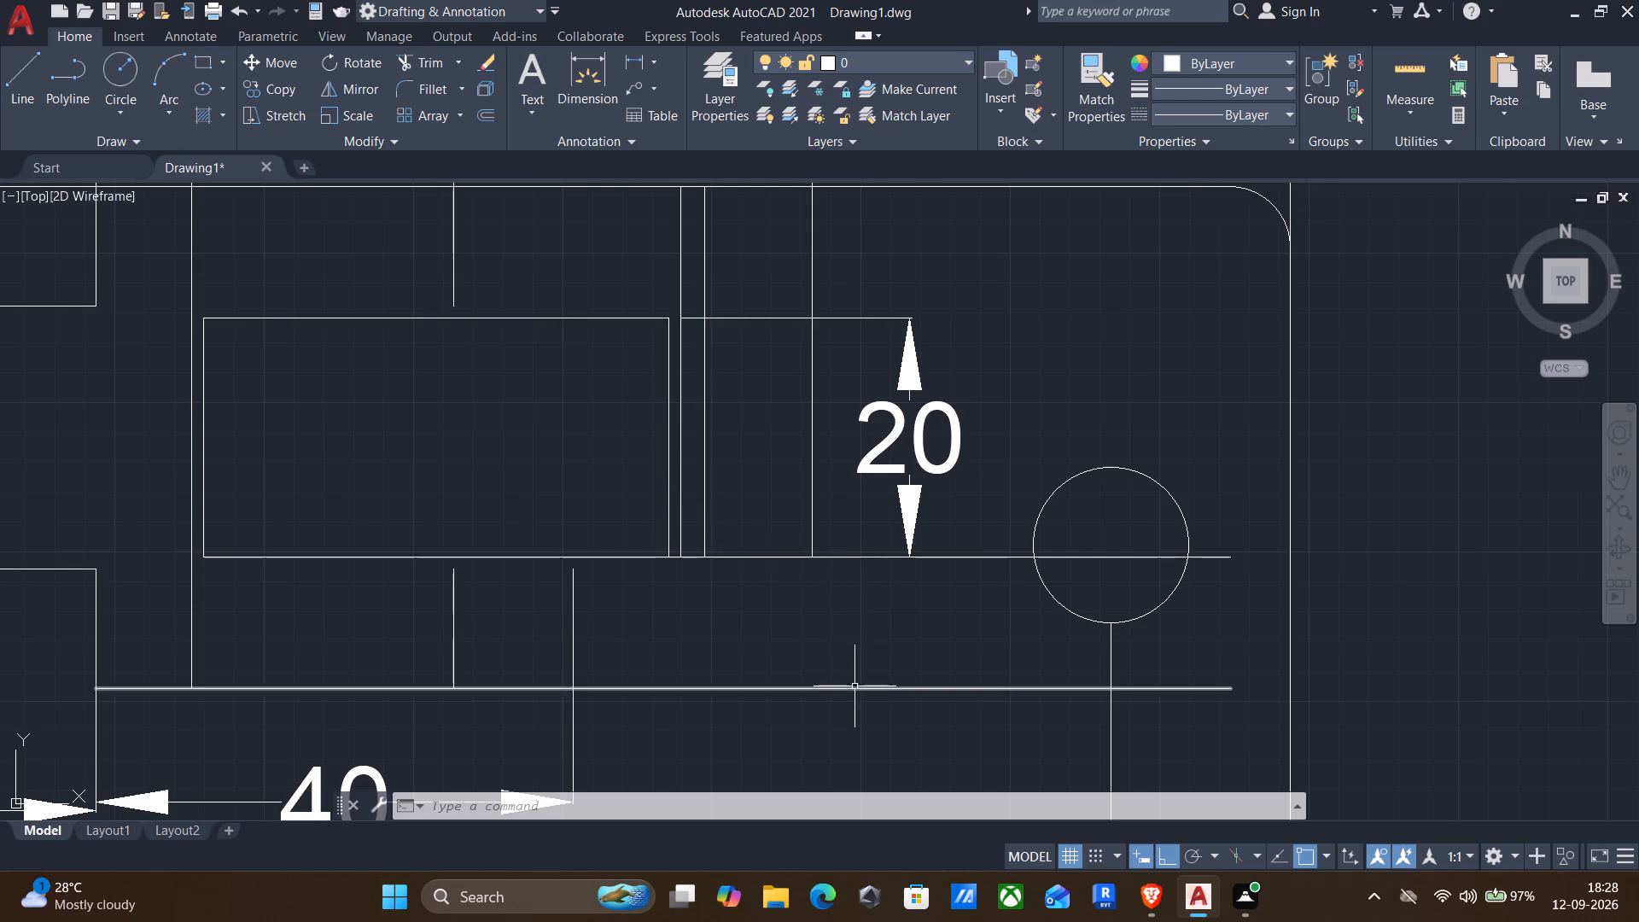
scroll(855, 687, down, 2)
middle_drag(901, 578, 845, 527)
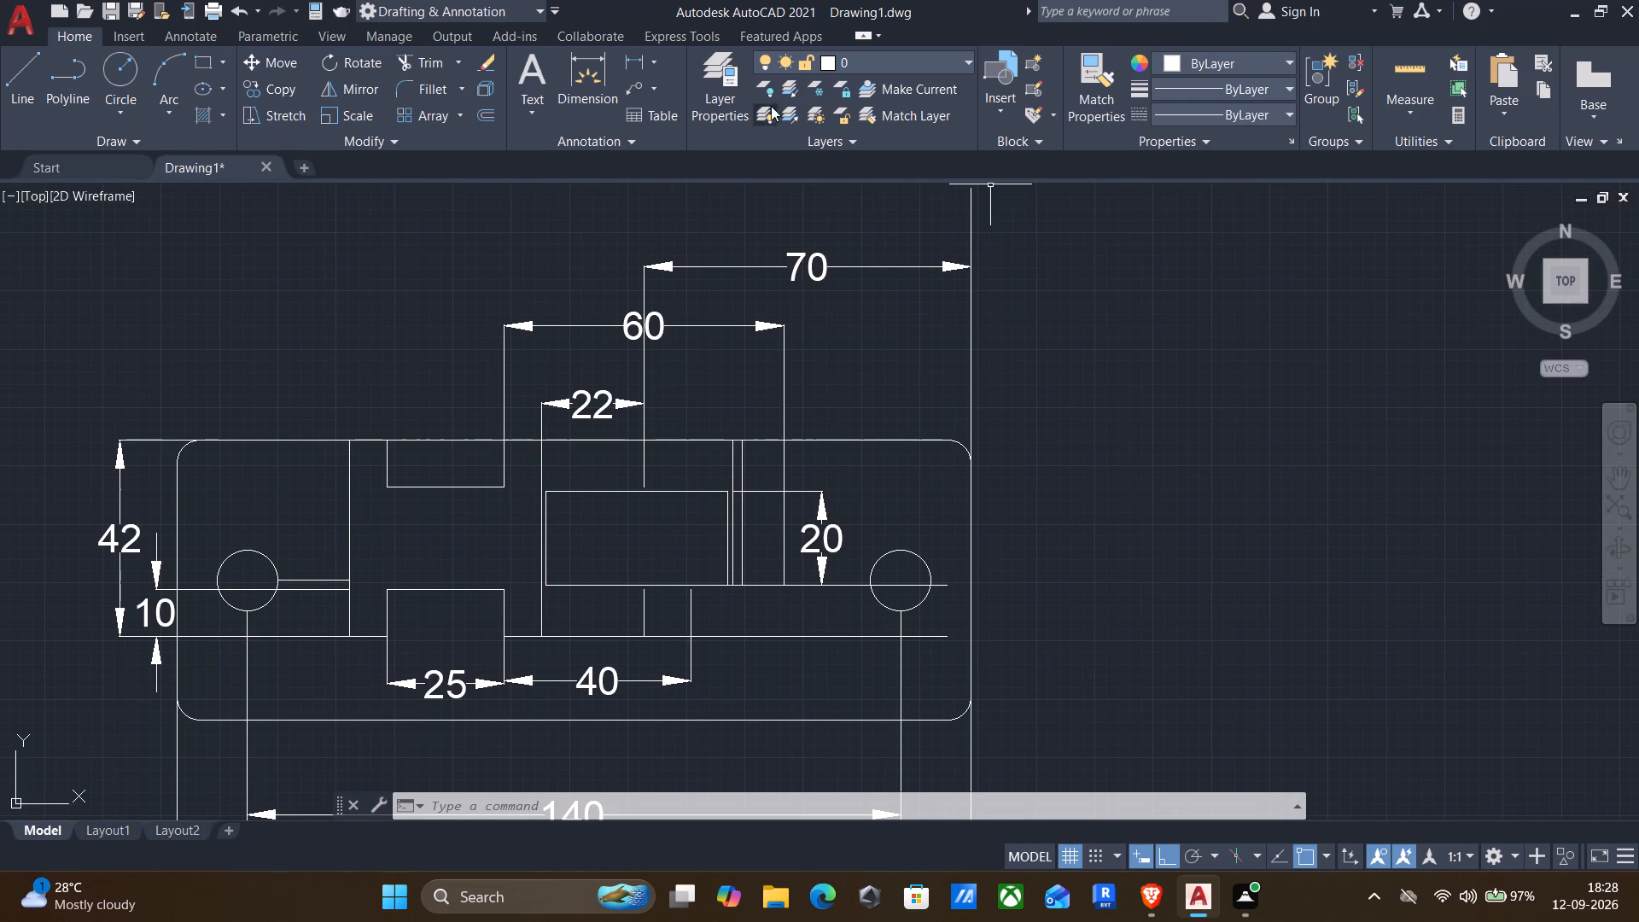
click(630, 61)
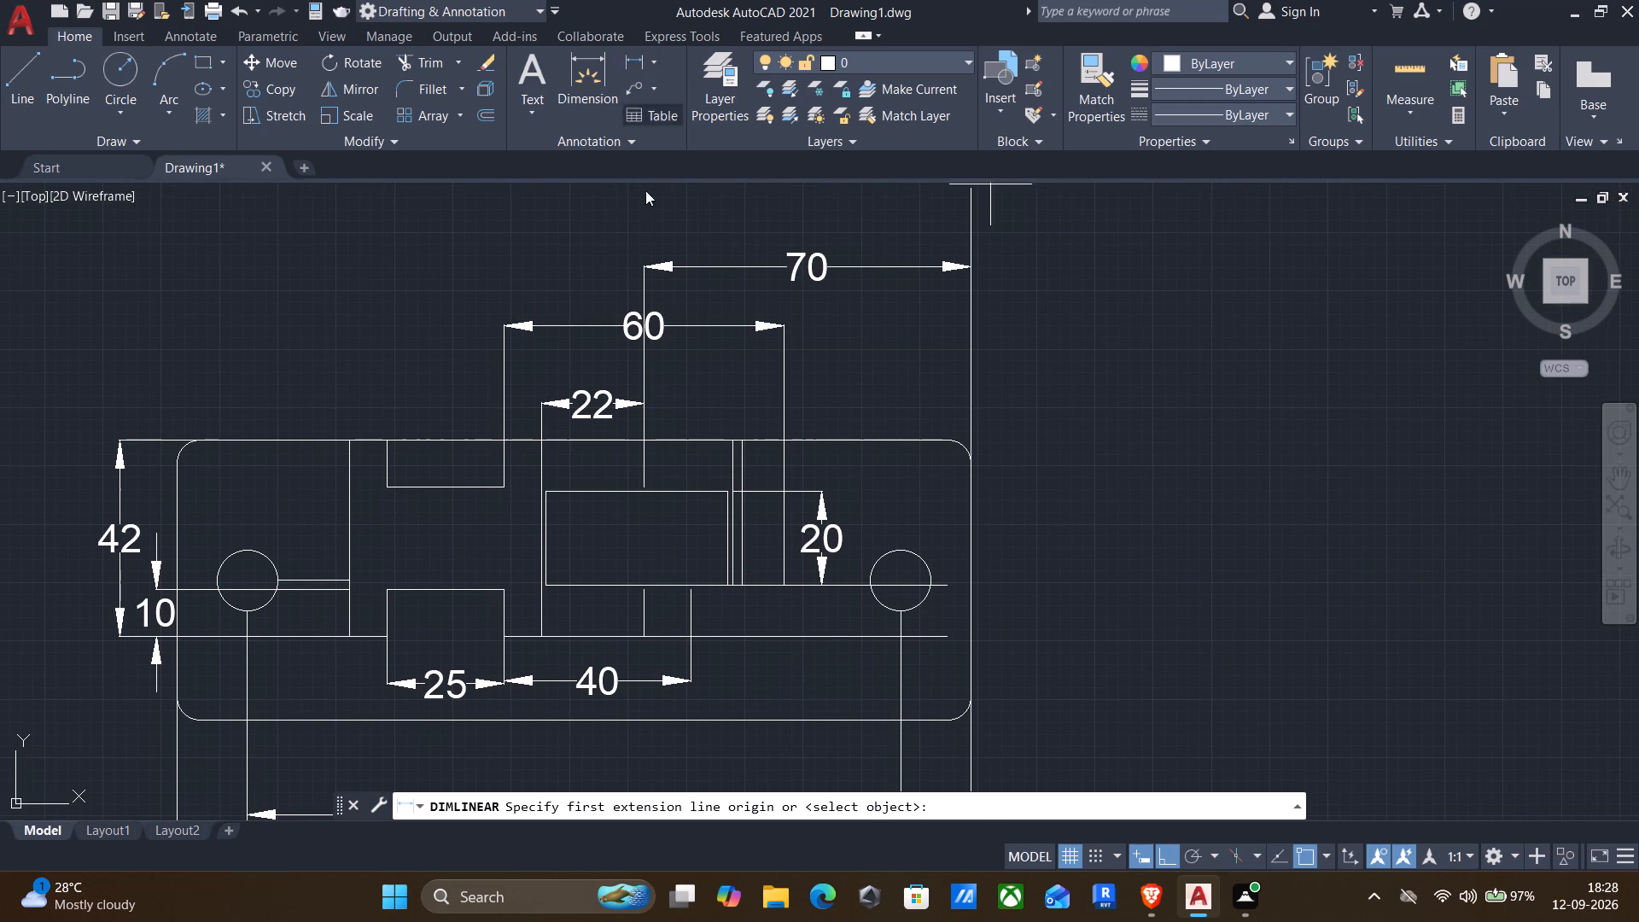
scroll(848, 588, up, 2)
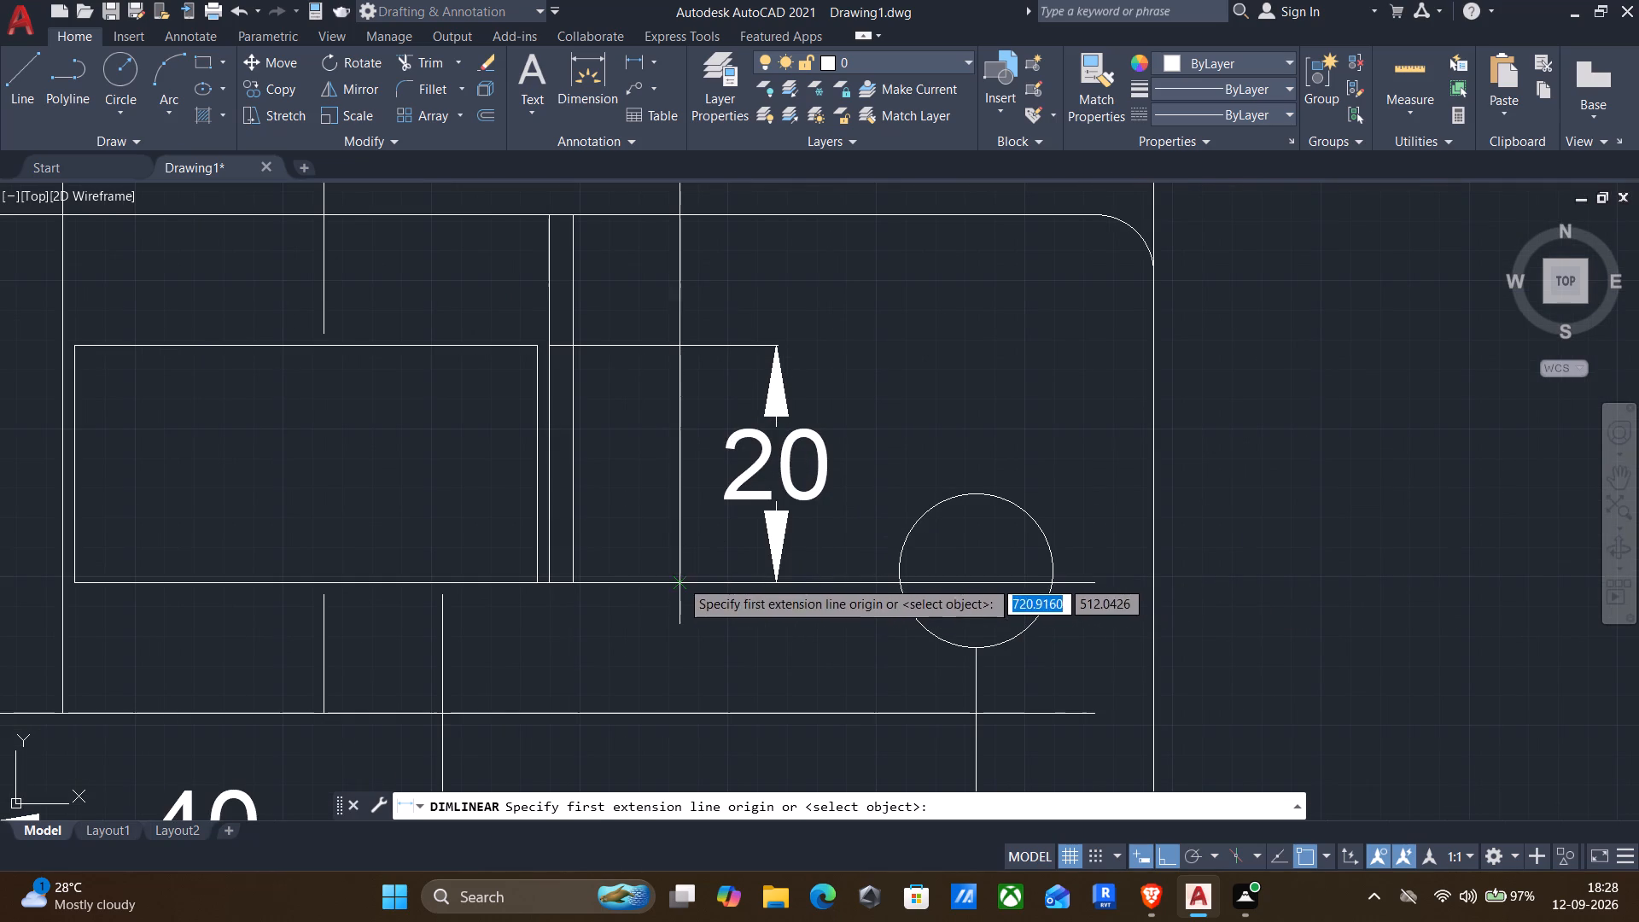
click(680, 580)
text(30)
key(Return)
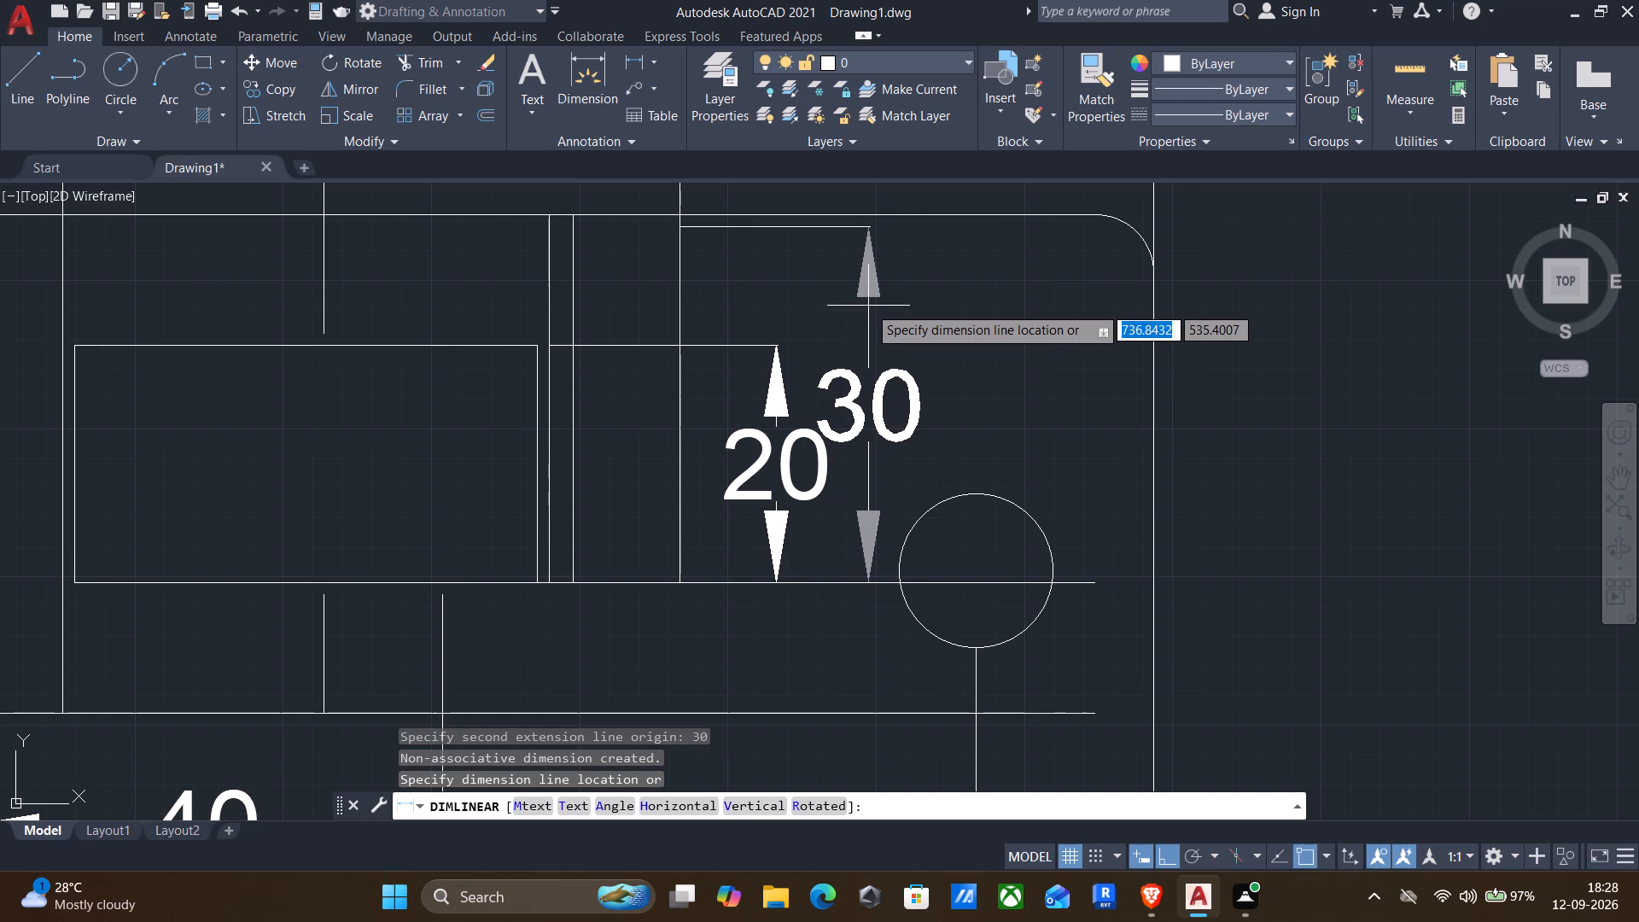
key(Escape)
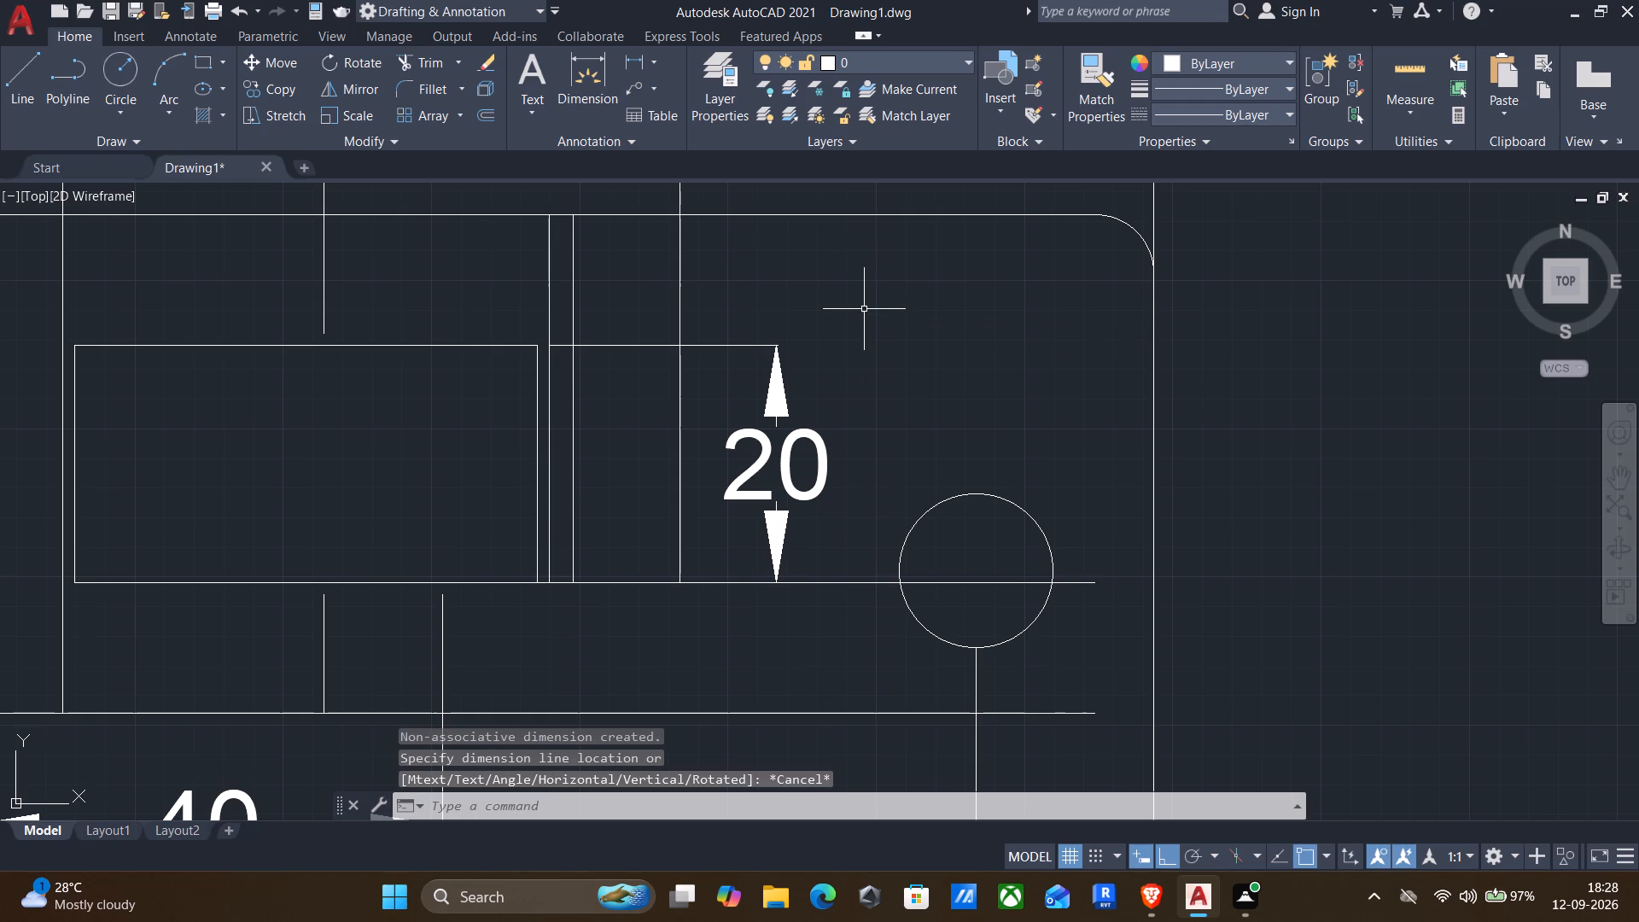
Add a vertical linear dimension of 30 downward from the plate's top edge, placed outside the plate's right edge.
key(Return)
click(680, 218)
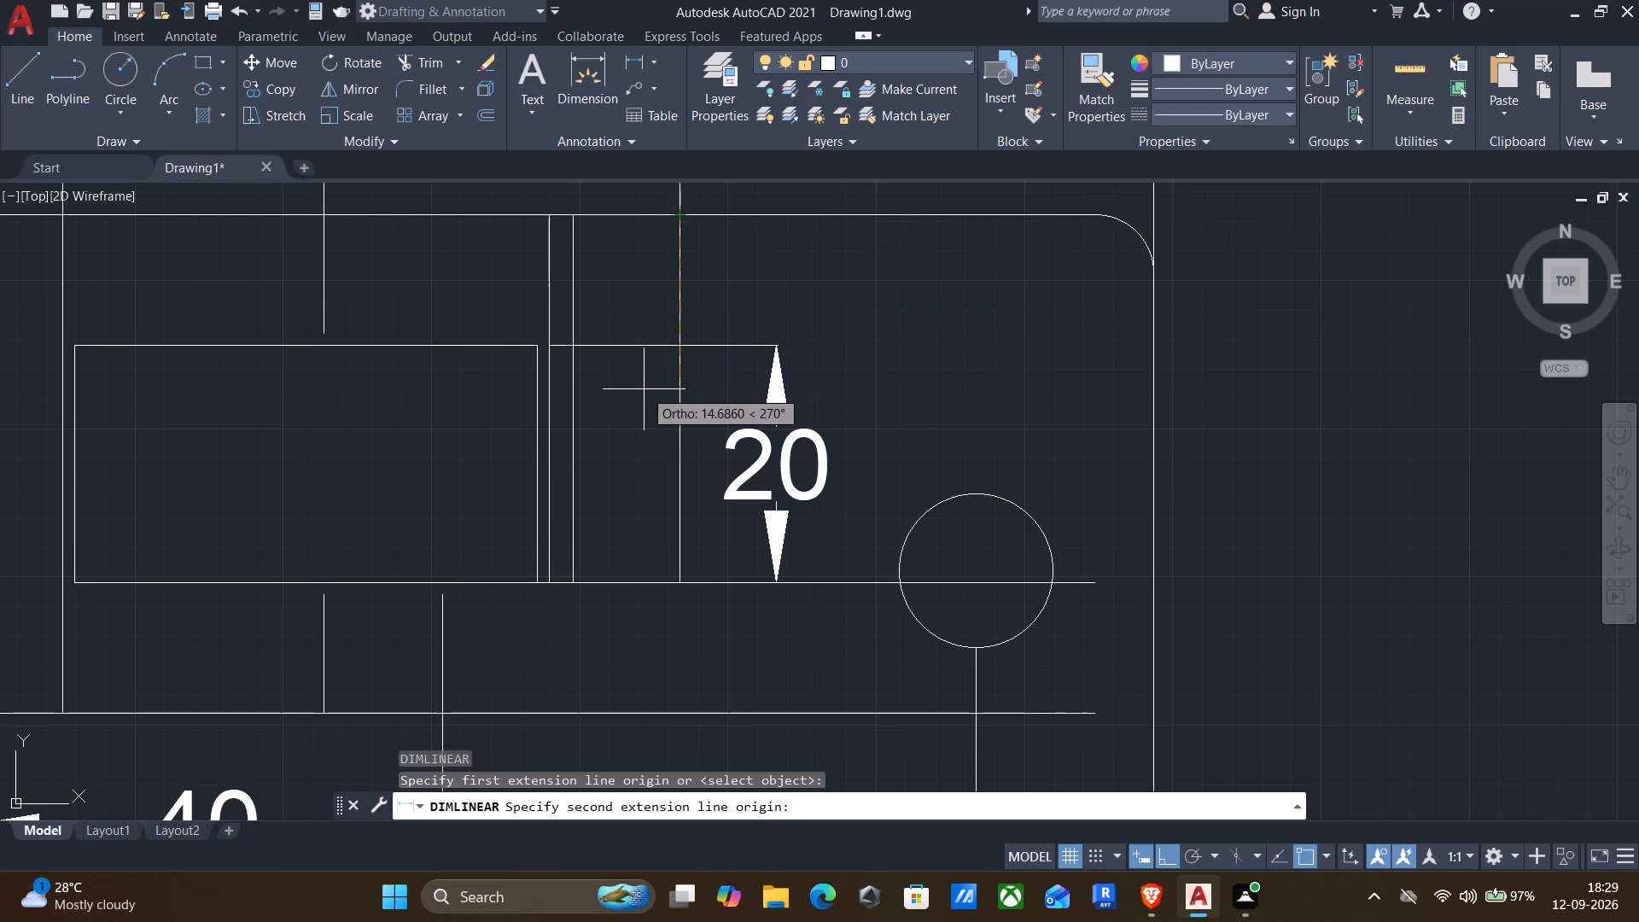
text(30)
key(Return)
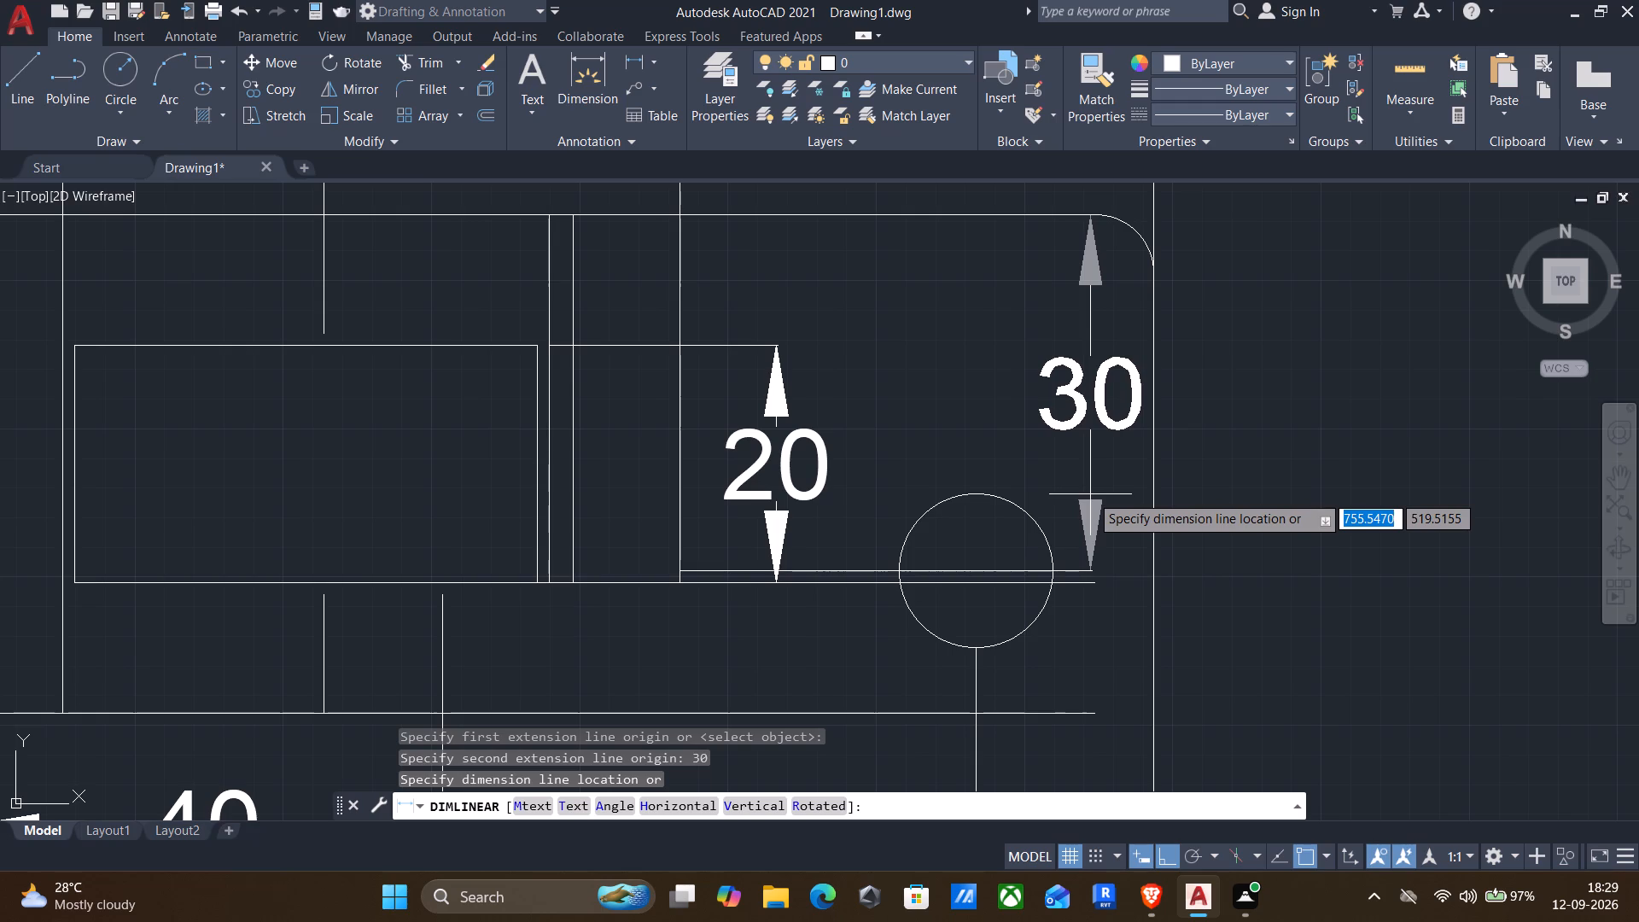
scroll(1090, 494, down, 2)
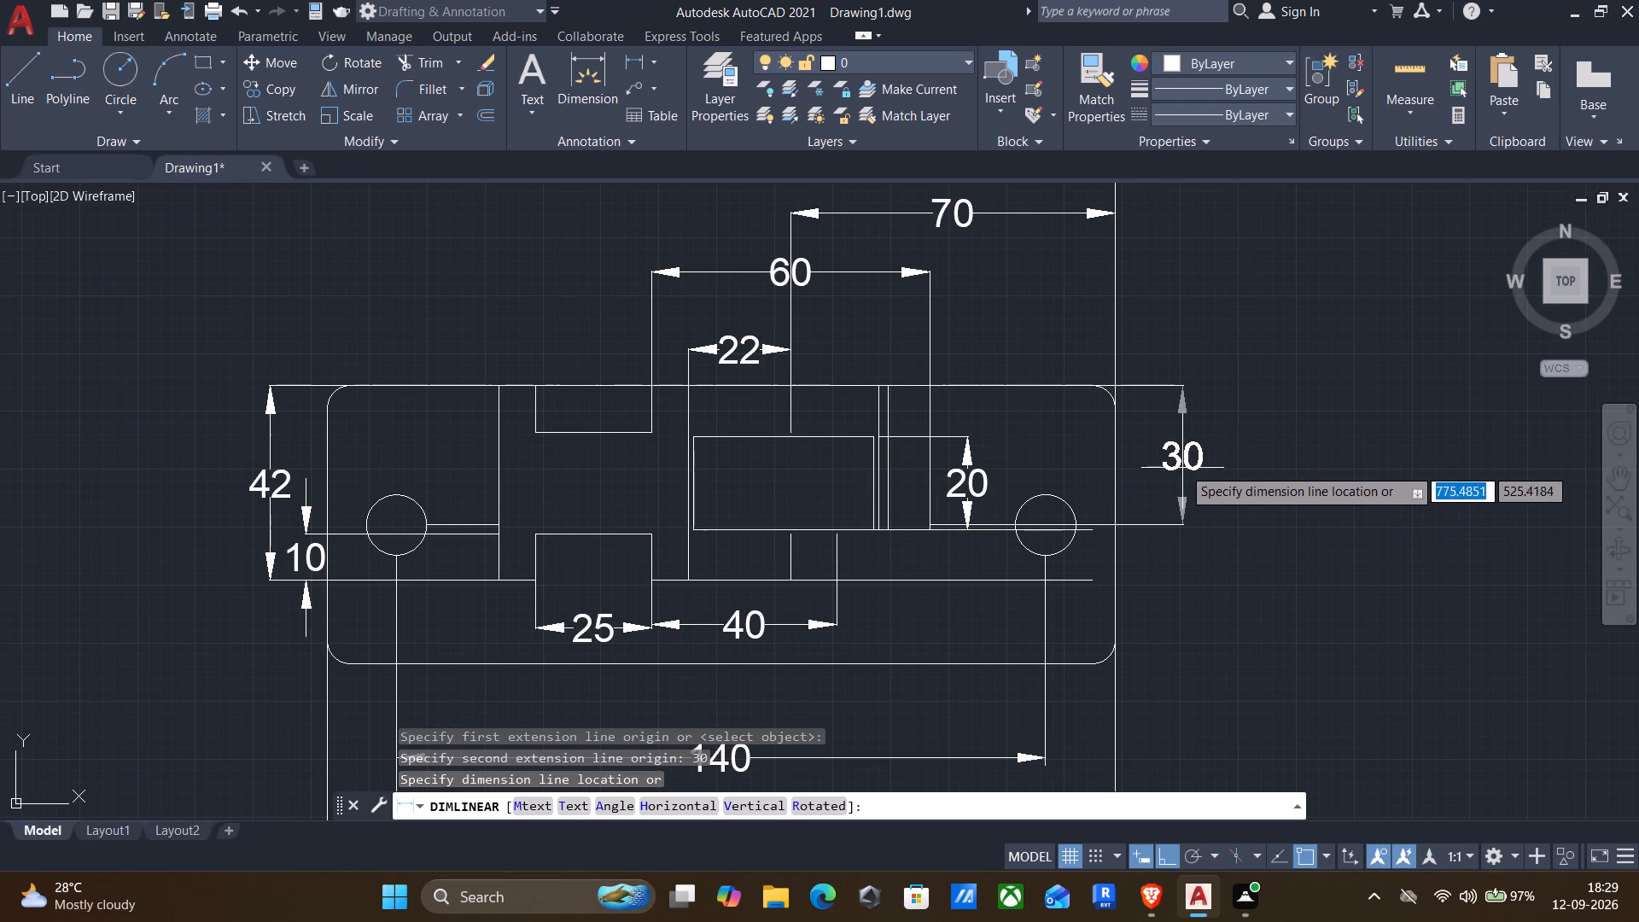
click(1222, 458)
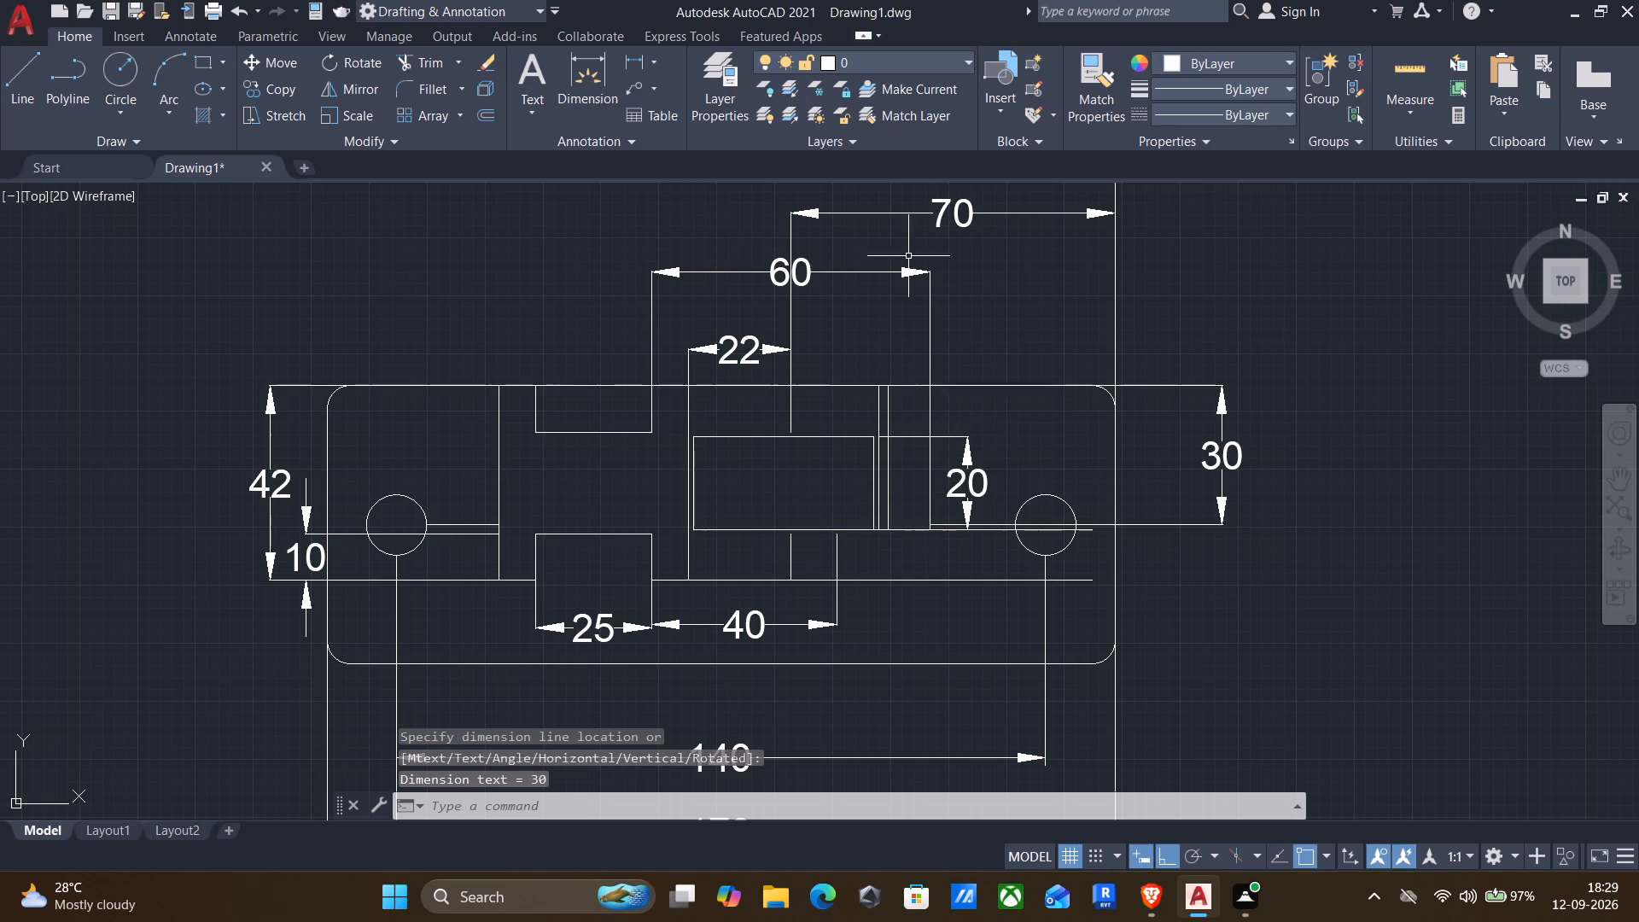
Add a vertical linear dimension of 20 upward from the foot of the 60 dimension's right-hand line, placed outside the plate, just inside the 30 dimension.
key(Return)
scroll(923, 527, up, 3)
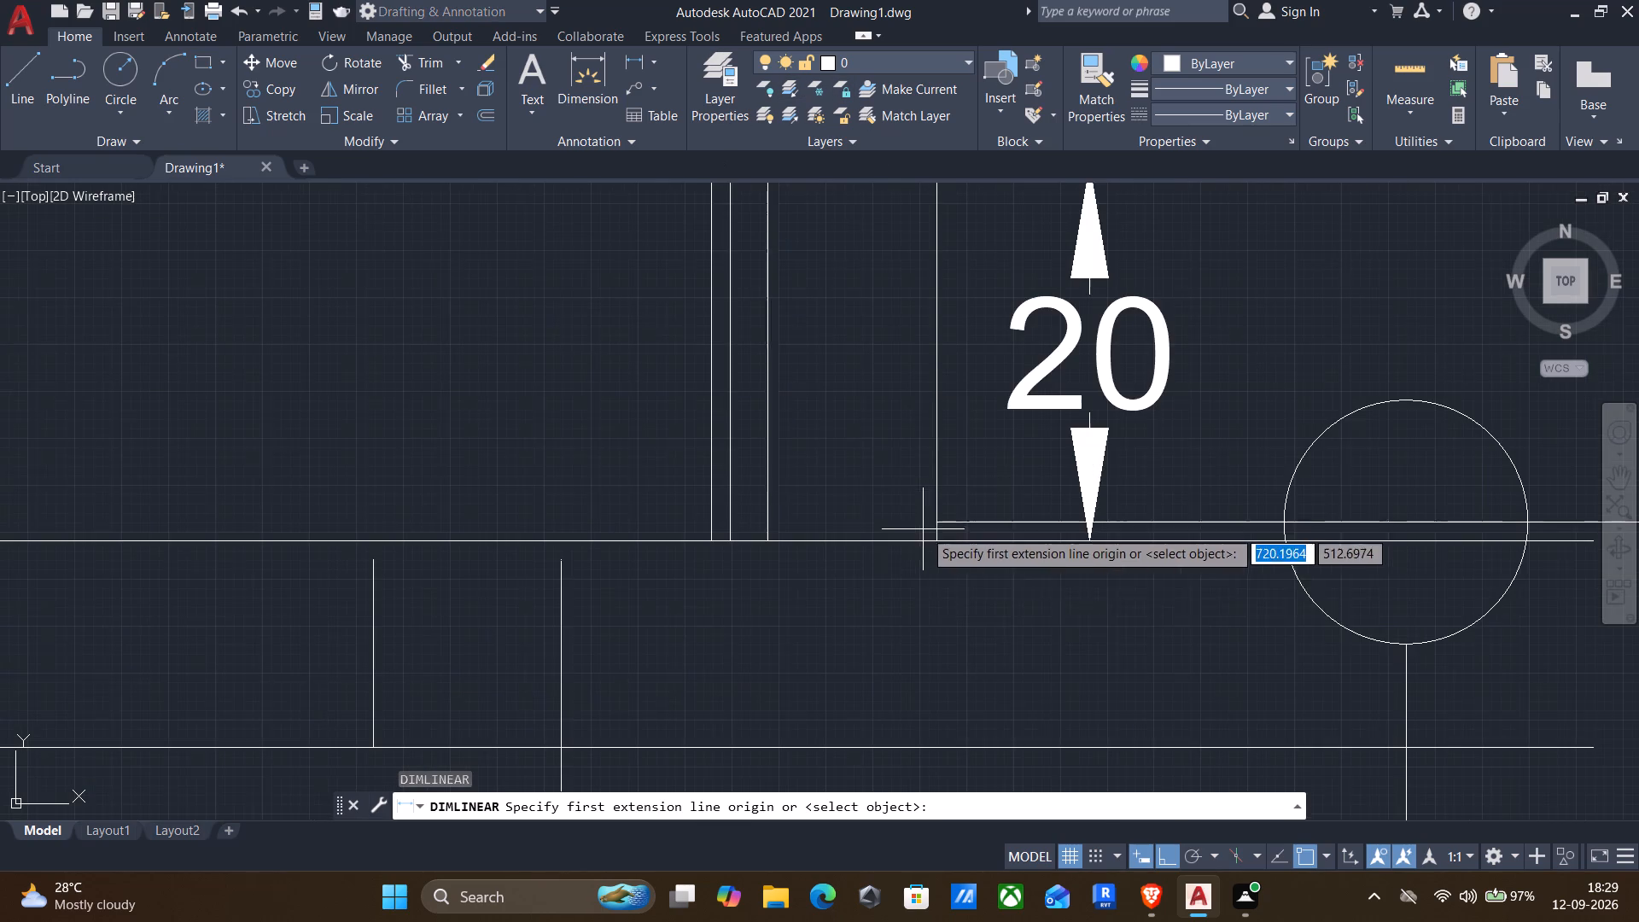
click(938, 535)
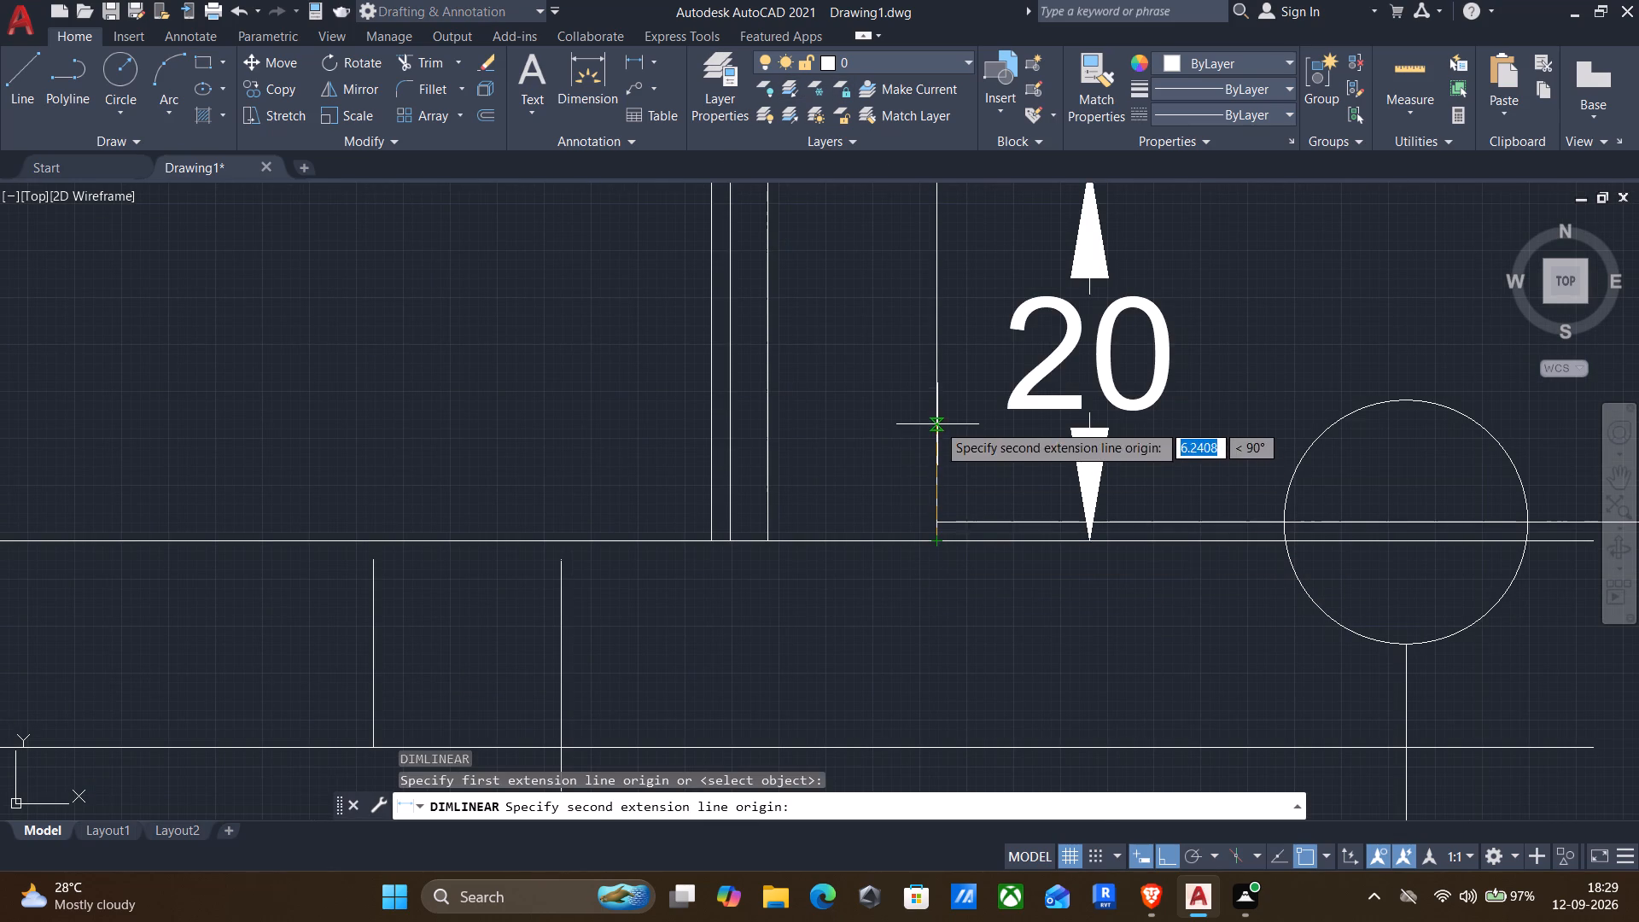
middle_drag(937, 426, 892, 557)
scroll(934, 463, down, 2)
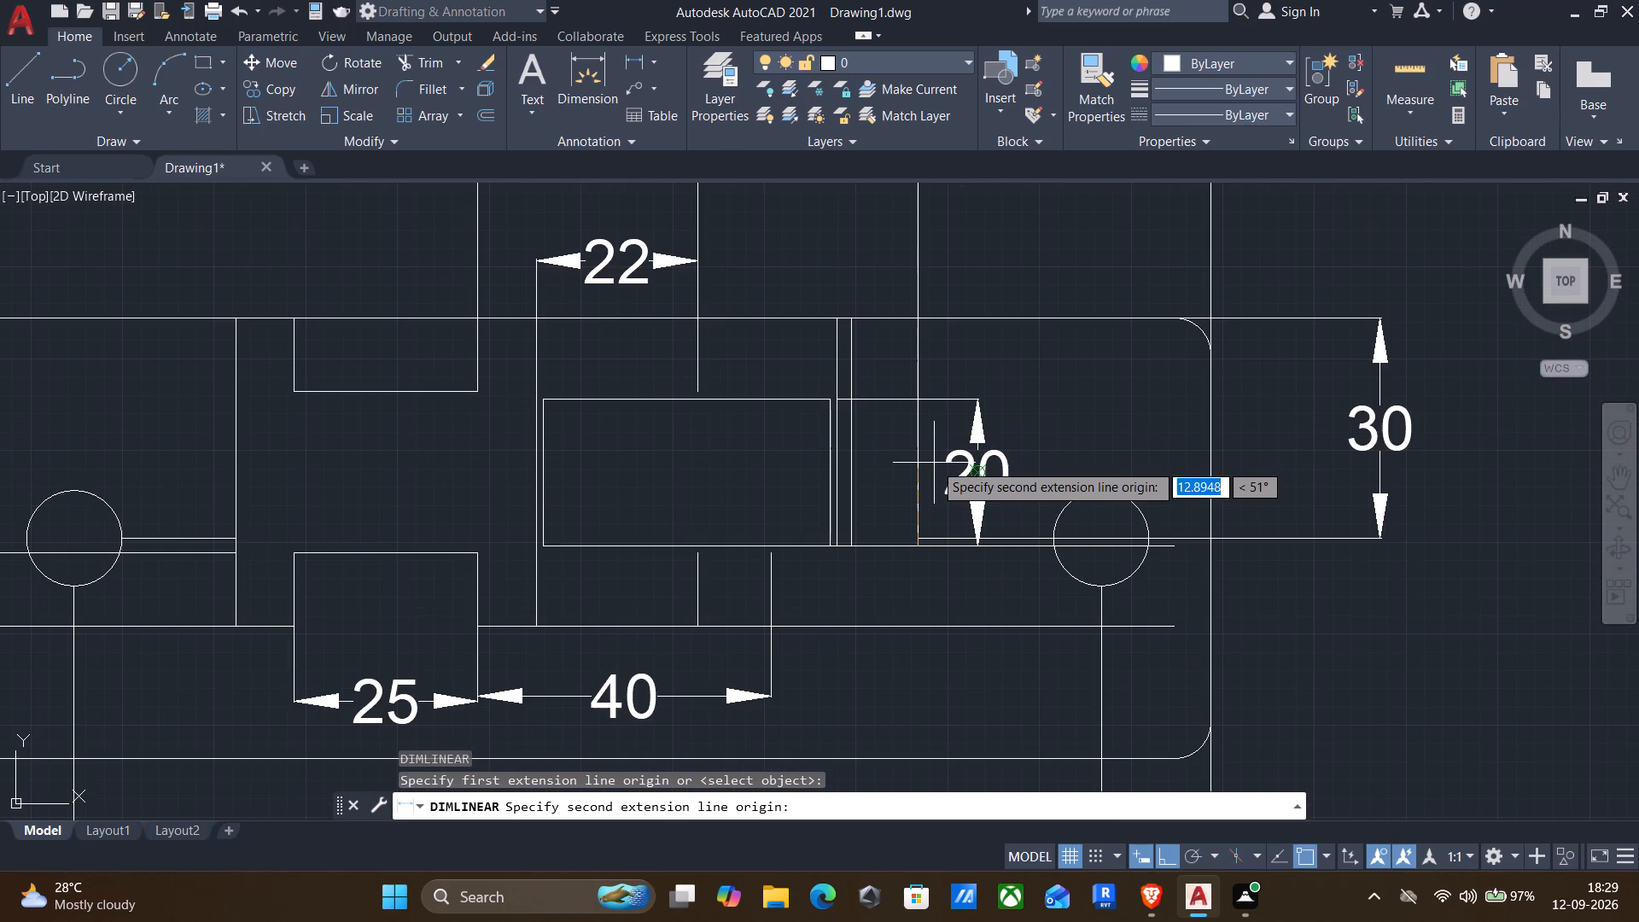
key(3)
key(BackSpace)
text(20)
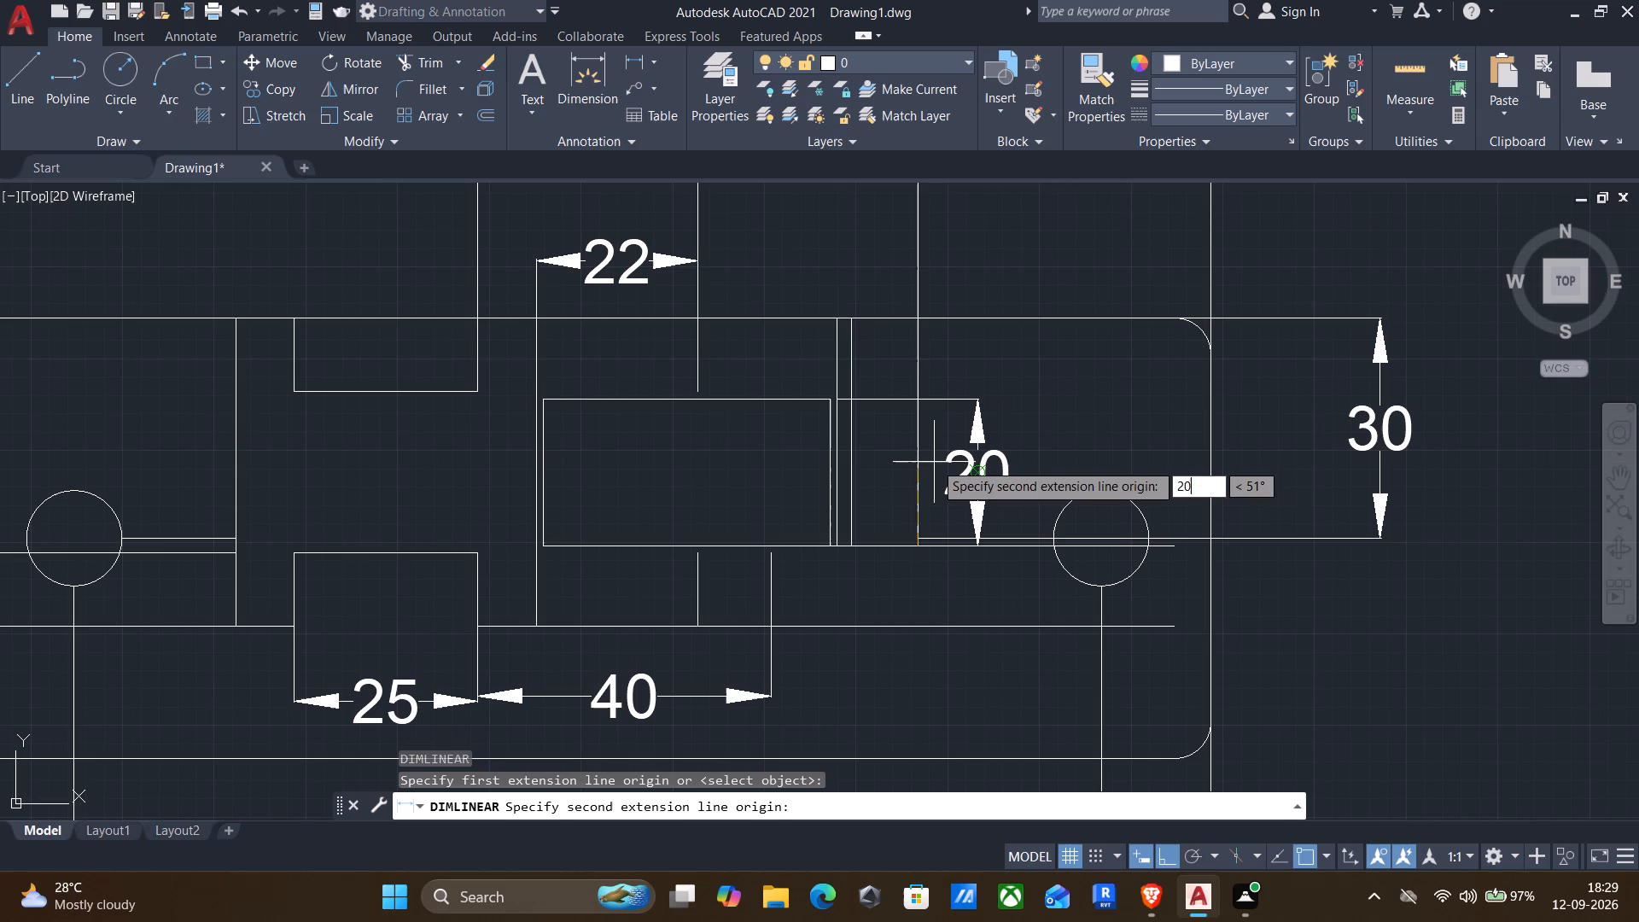
key(Return)
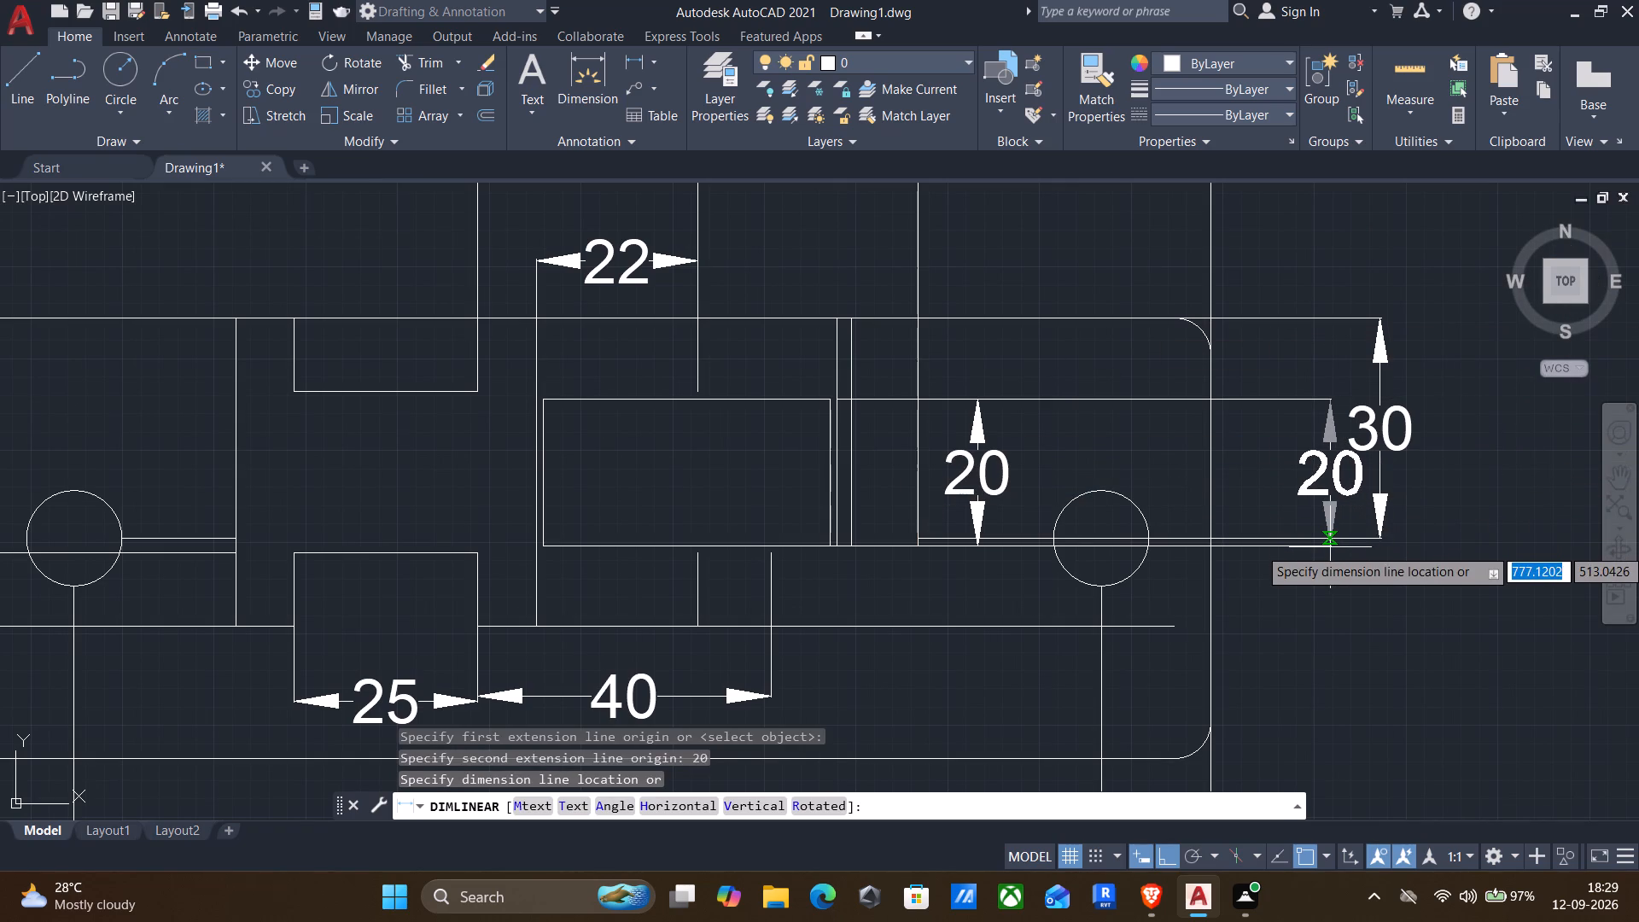
click(1330, 548)
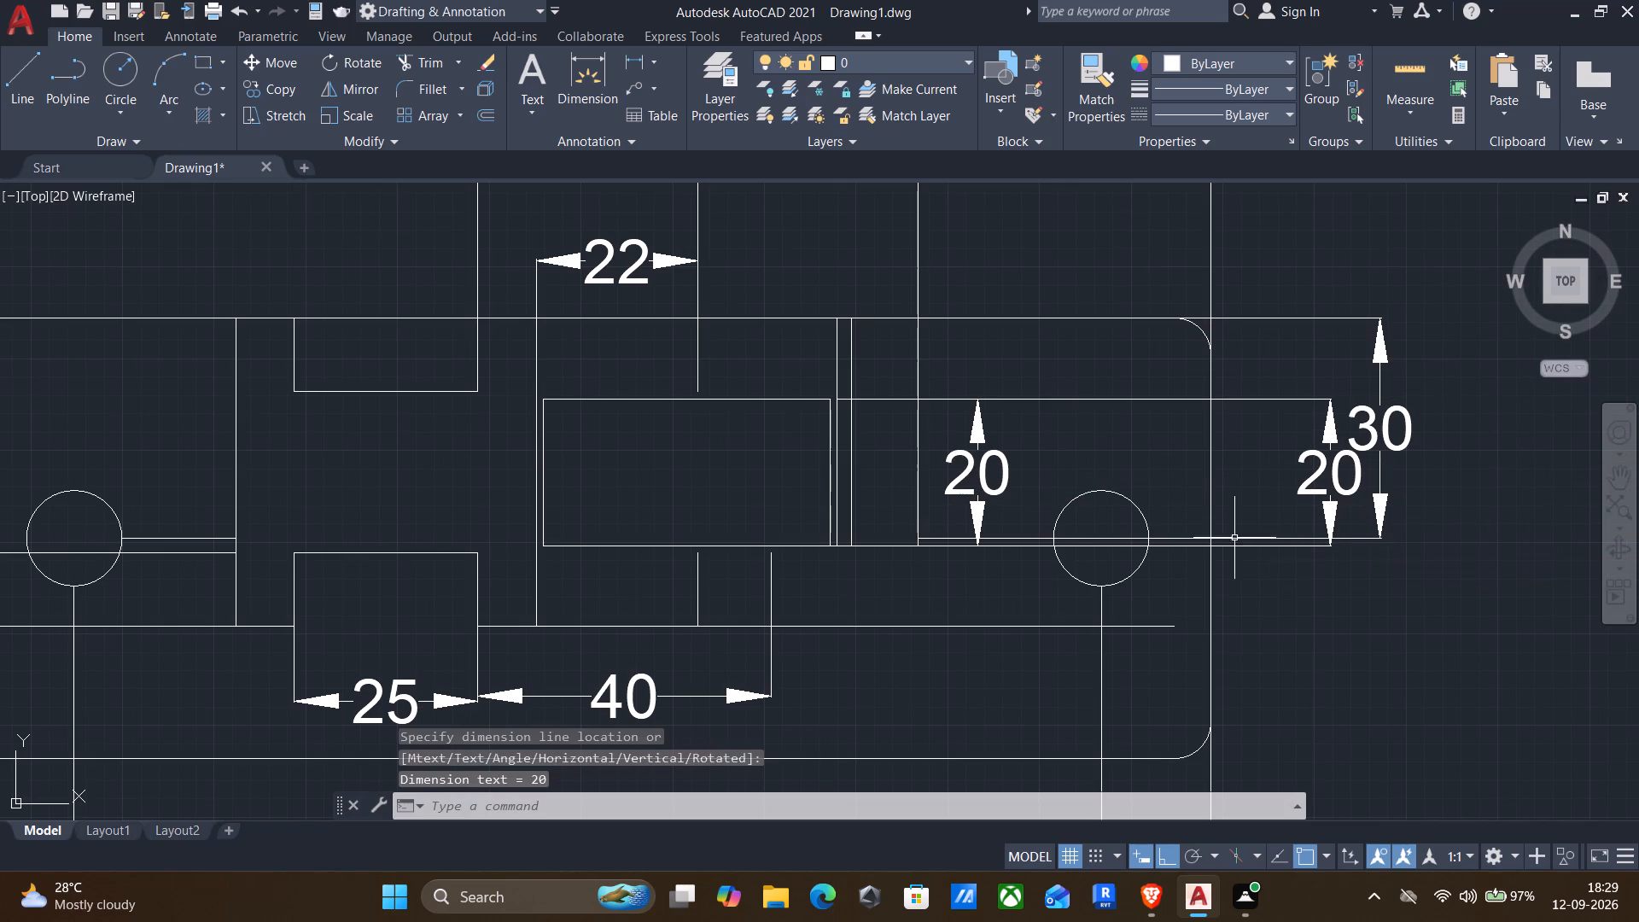
Delete the duplicate 20 dimension placed between the inner box and the right hole.
click(980, 463)
key(Delete)
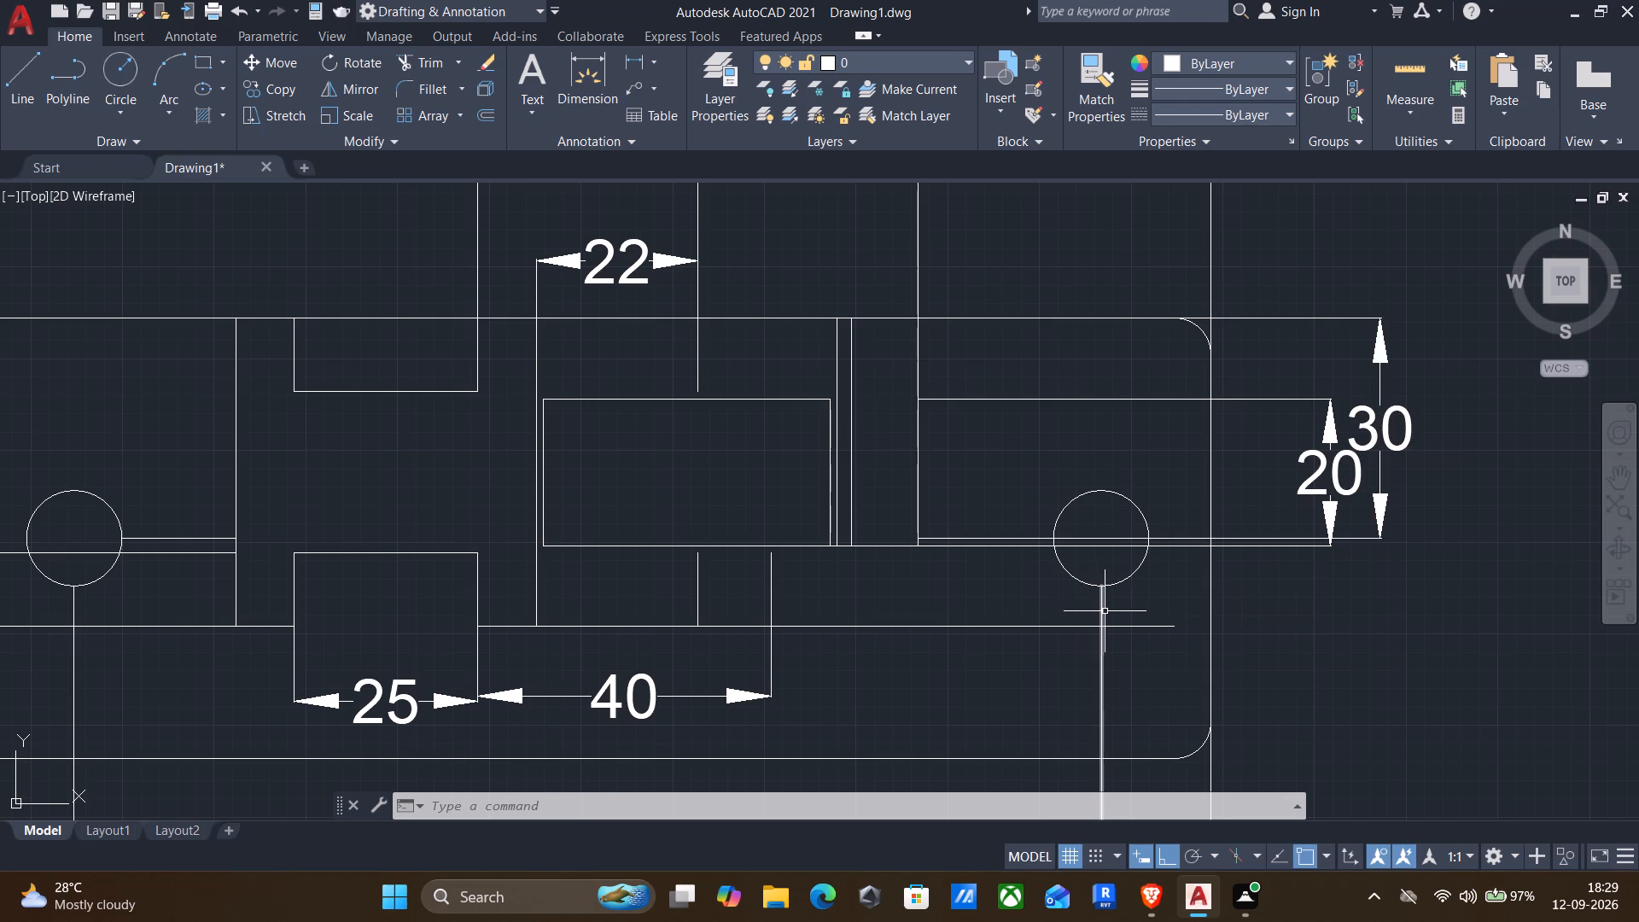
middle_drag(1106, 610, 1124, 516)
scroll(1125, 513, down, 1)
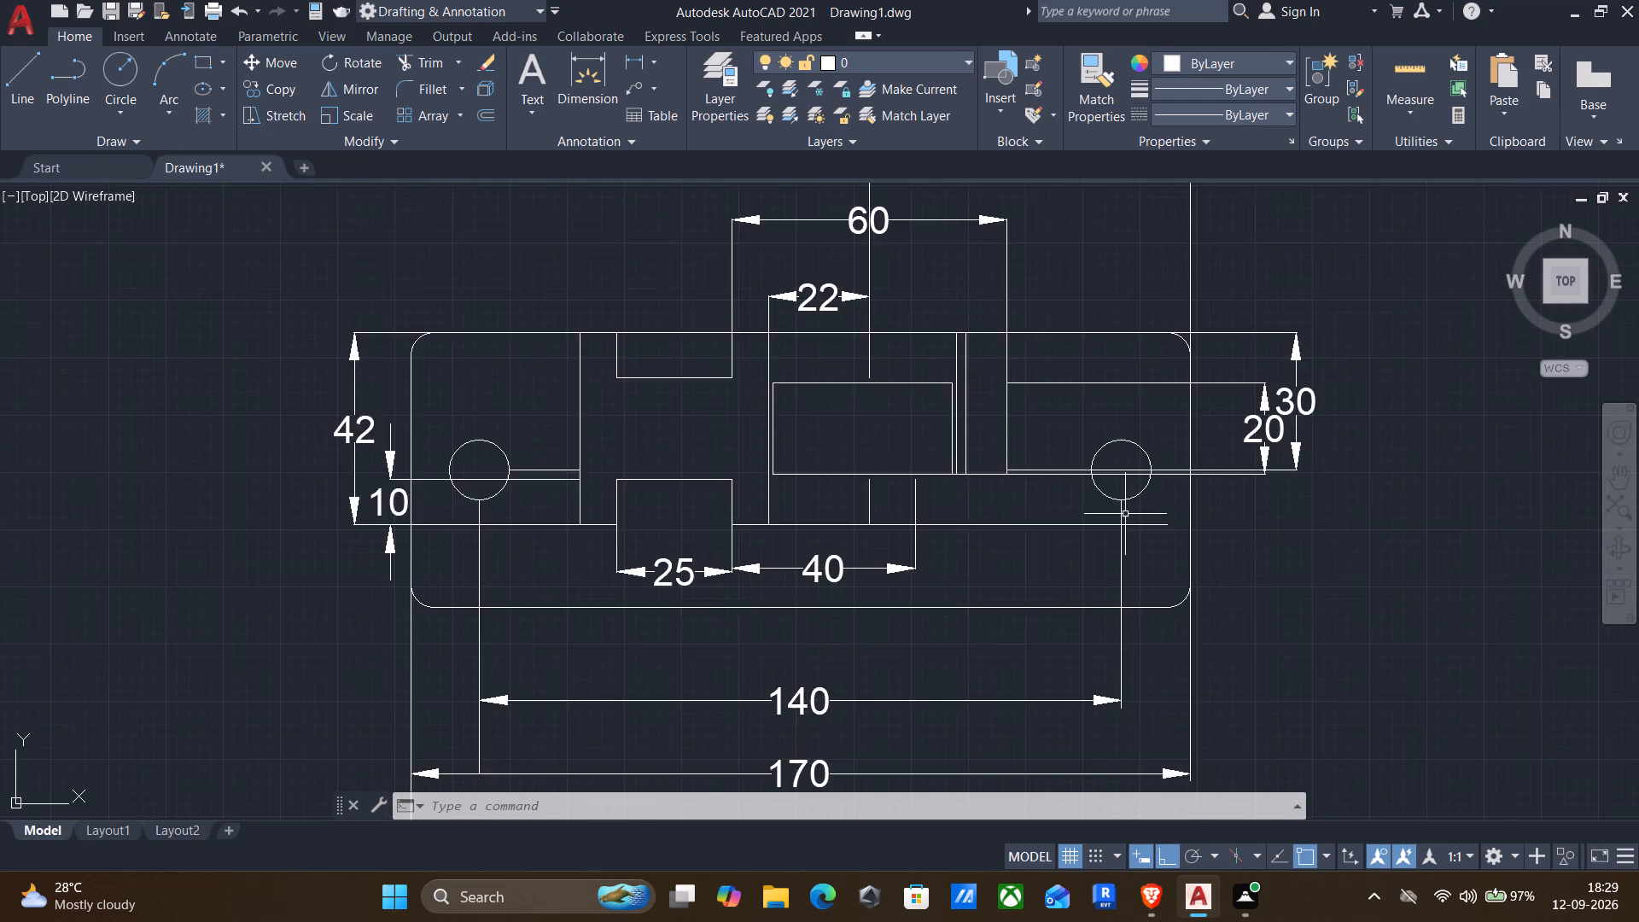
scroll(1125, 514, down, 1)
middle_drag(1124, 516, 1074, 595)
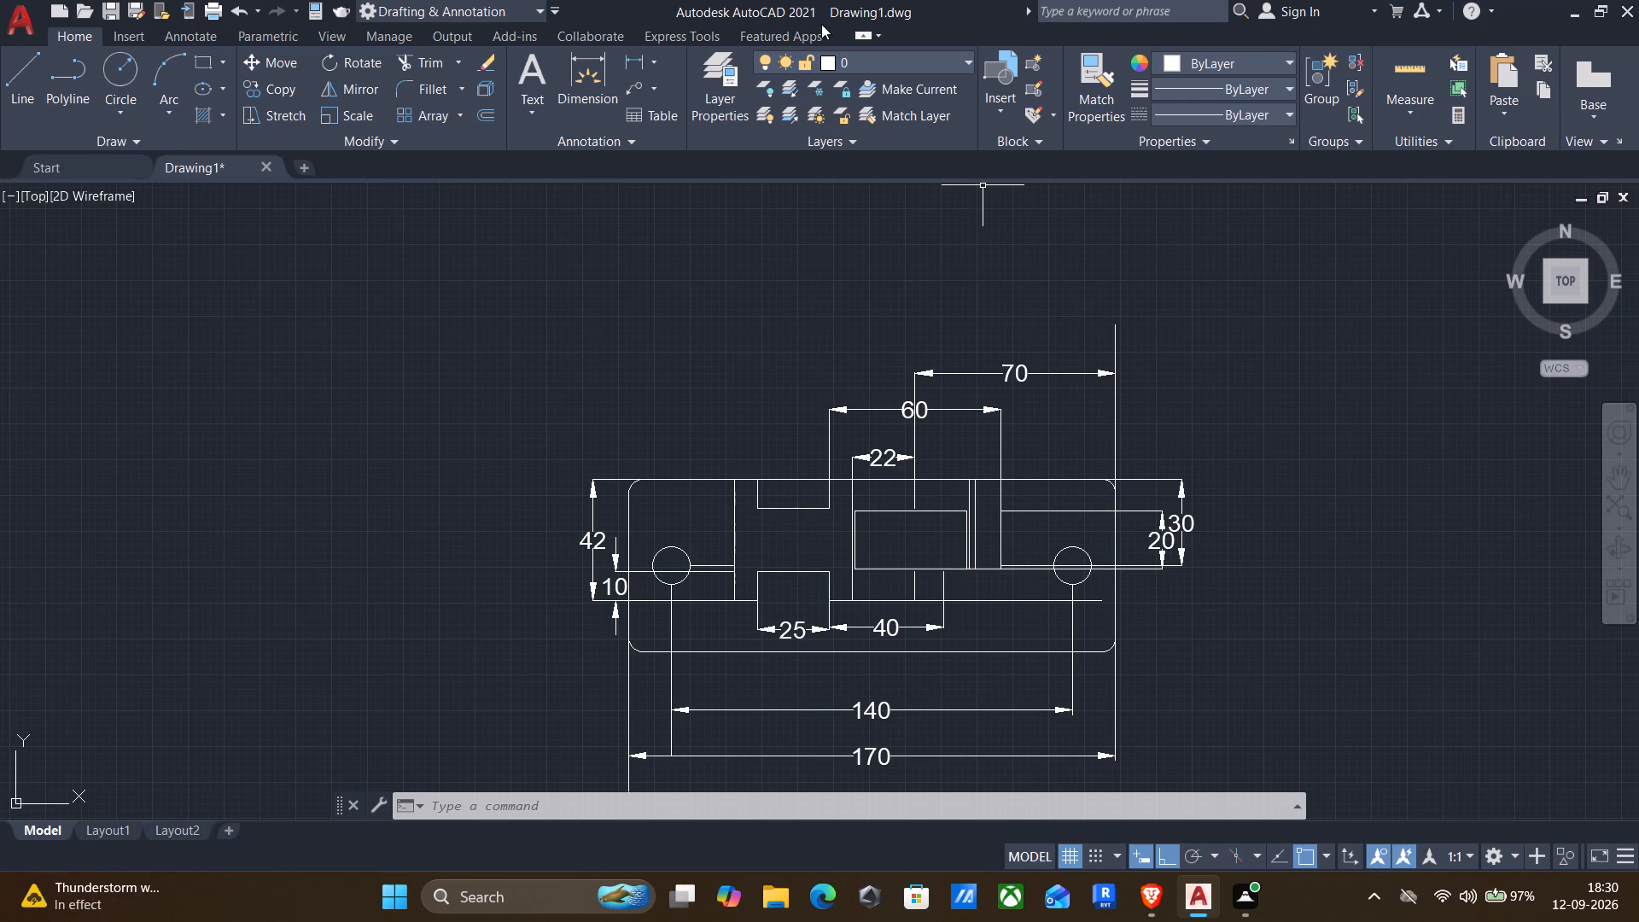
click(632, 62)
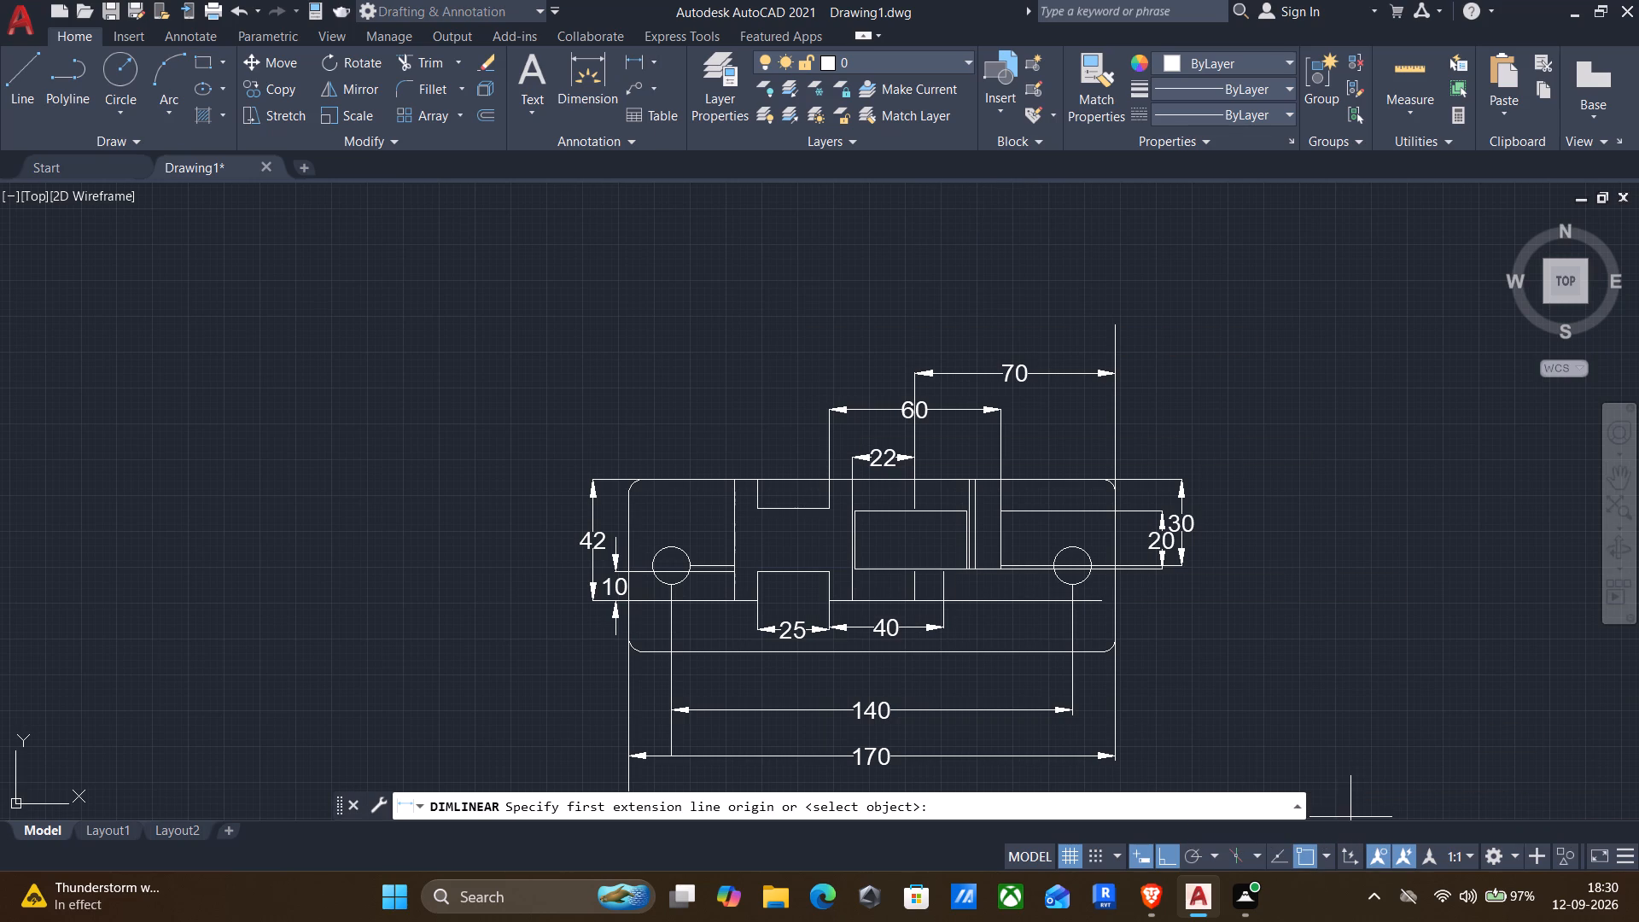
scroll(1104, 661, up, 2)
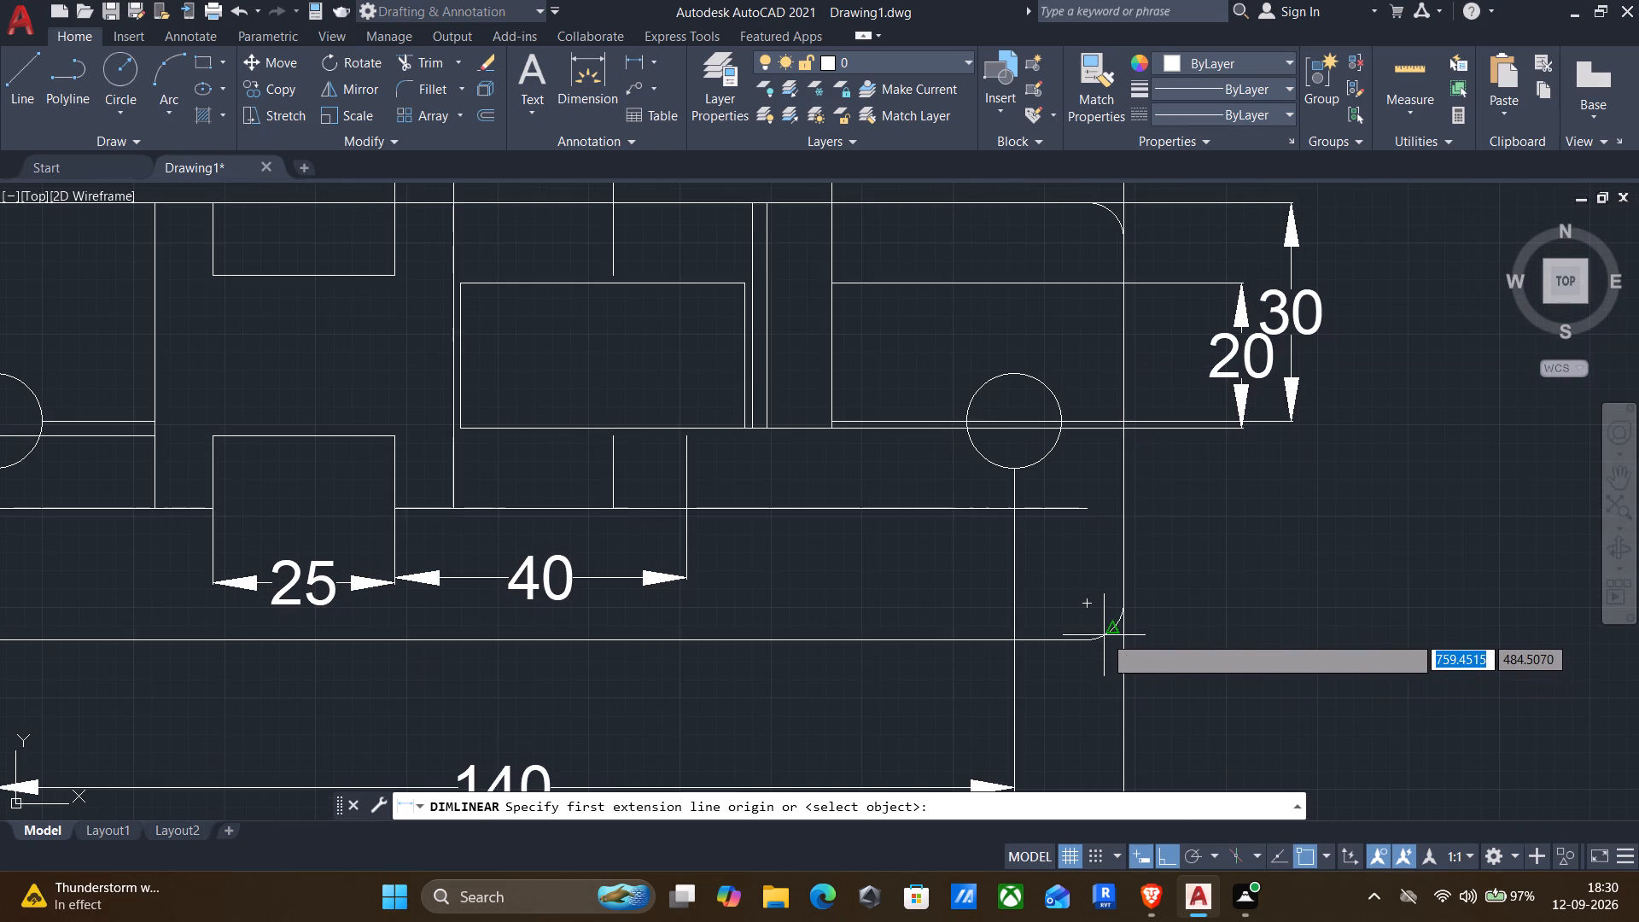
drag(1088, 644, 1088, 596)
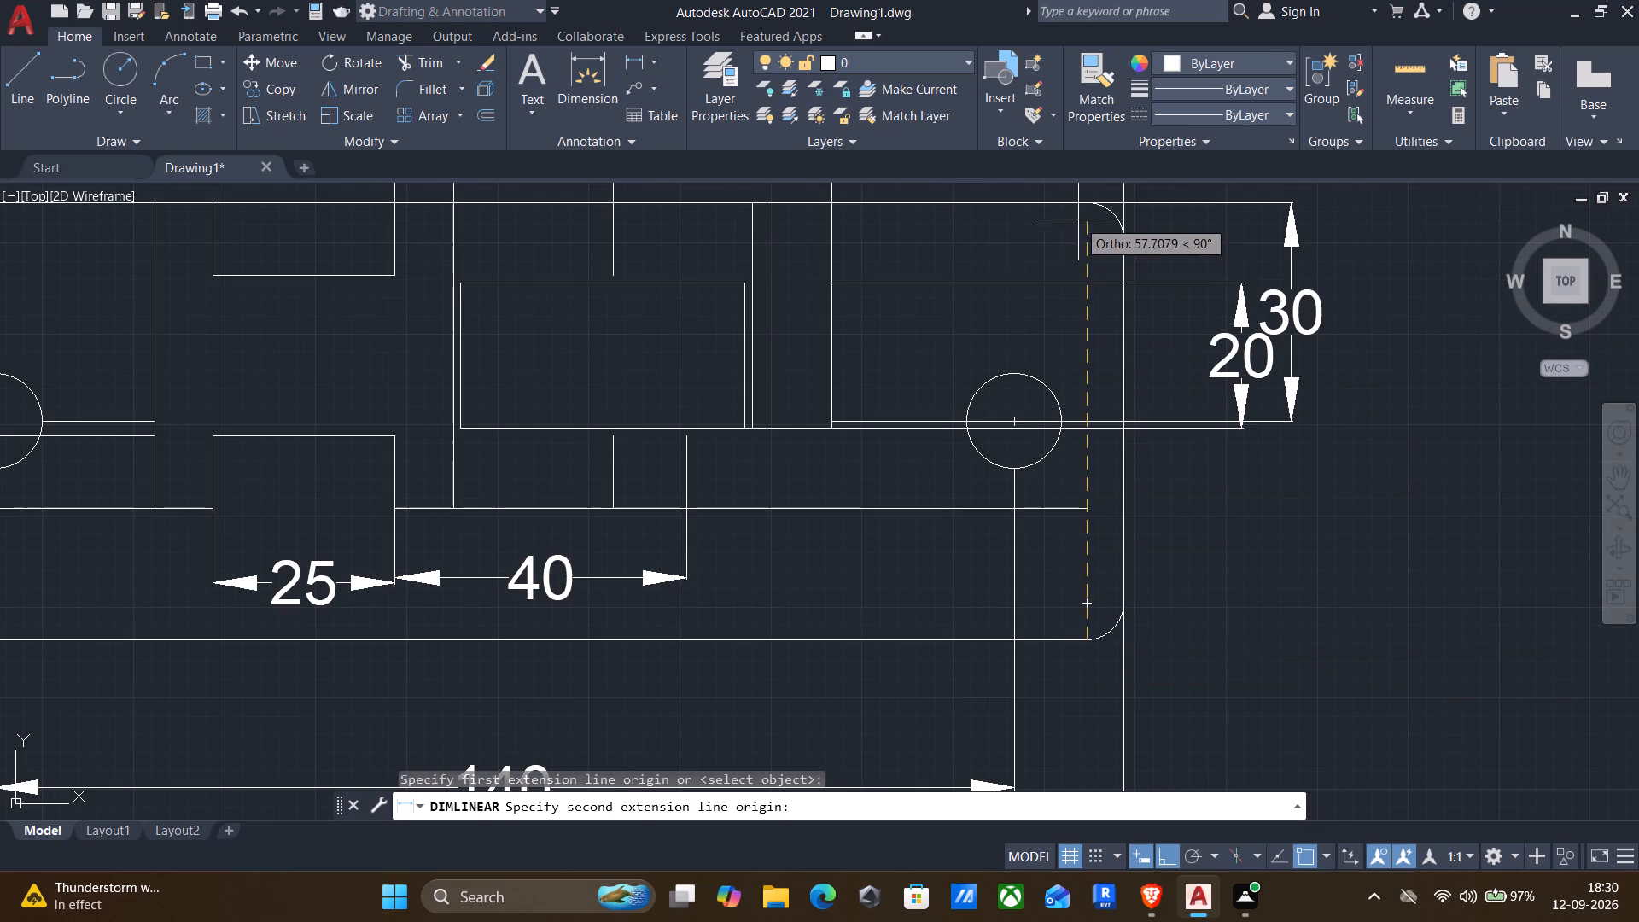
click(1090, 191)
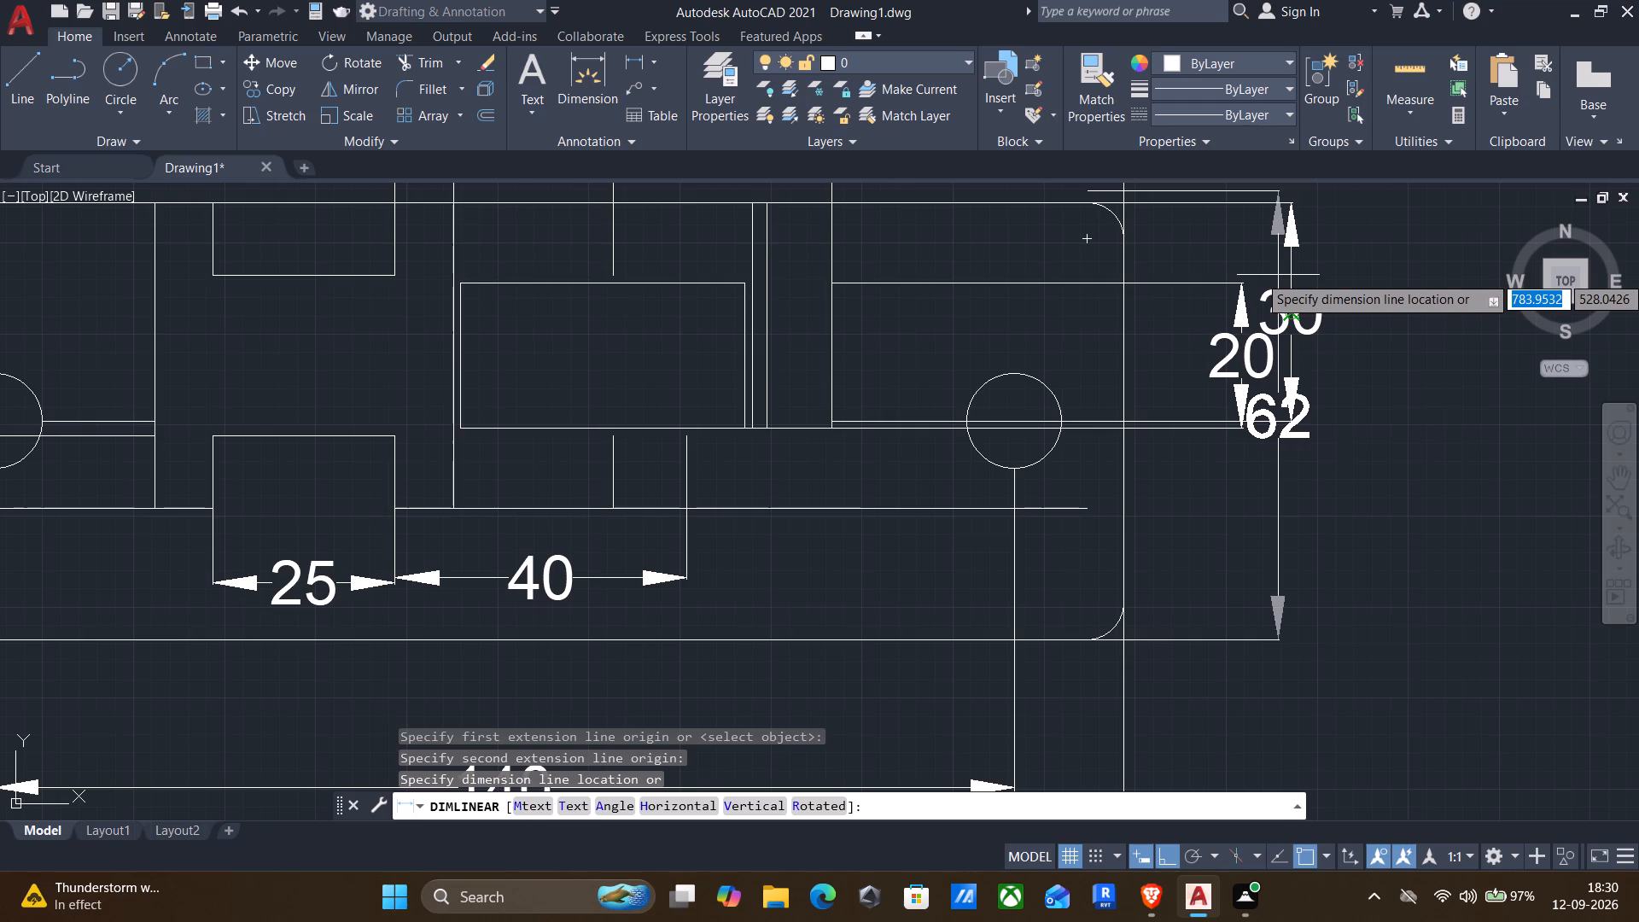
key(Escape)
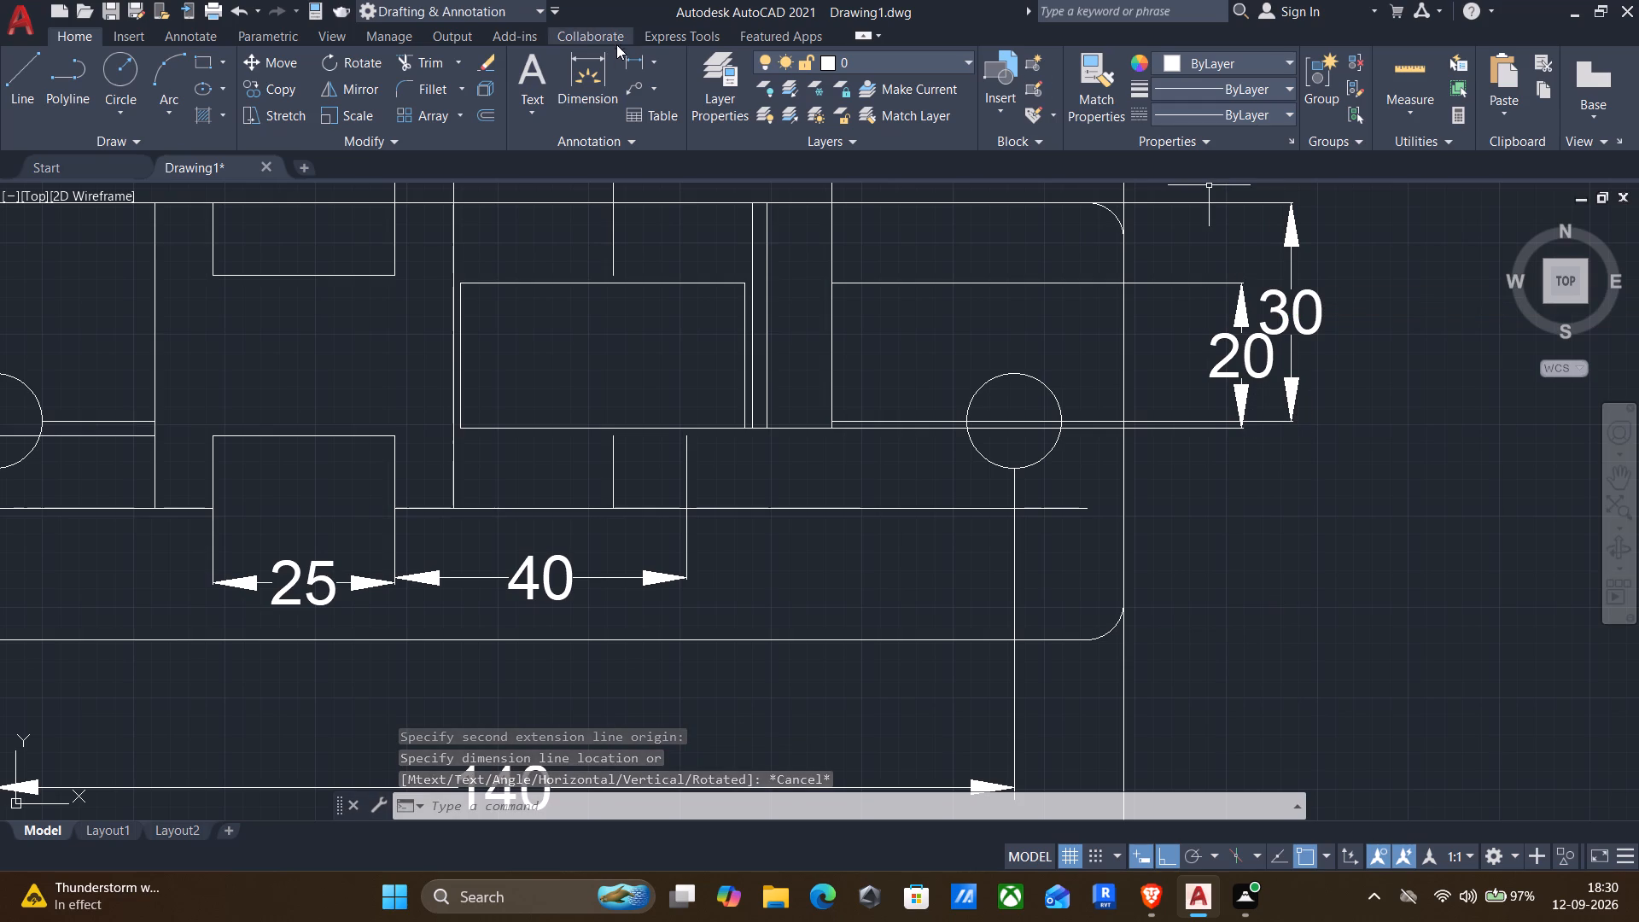
Add a vertical linear dimension from the plate's bottom edge to its top edge, placed outside the 30 dimension.
click(629, 62)
click(847, 640)
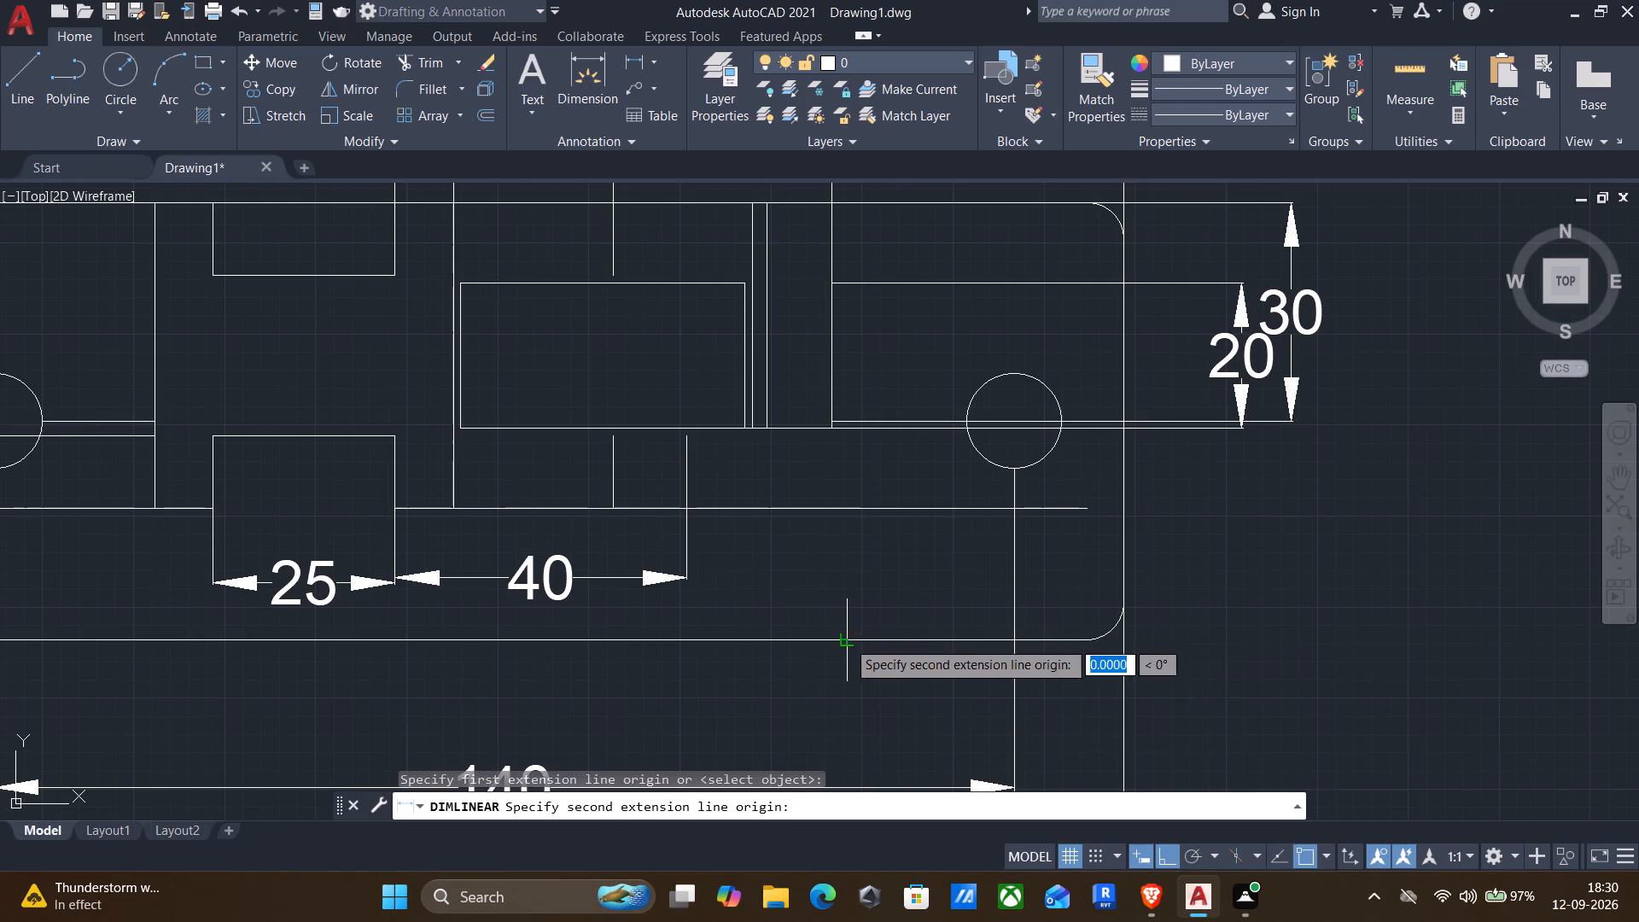
middle_drag(866, 511, 822, 741)
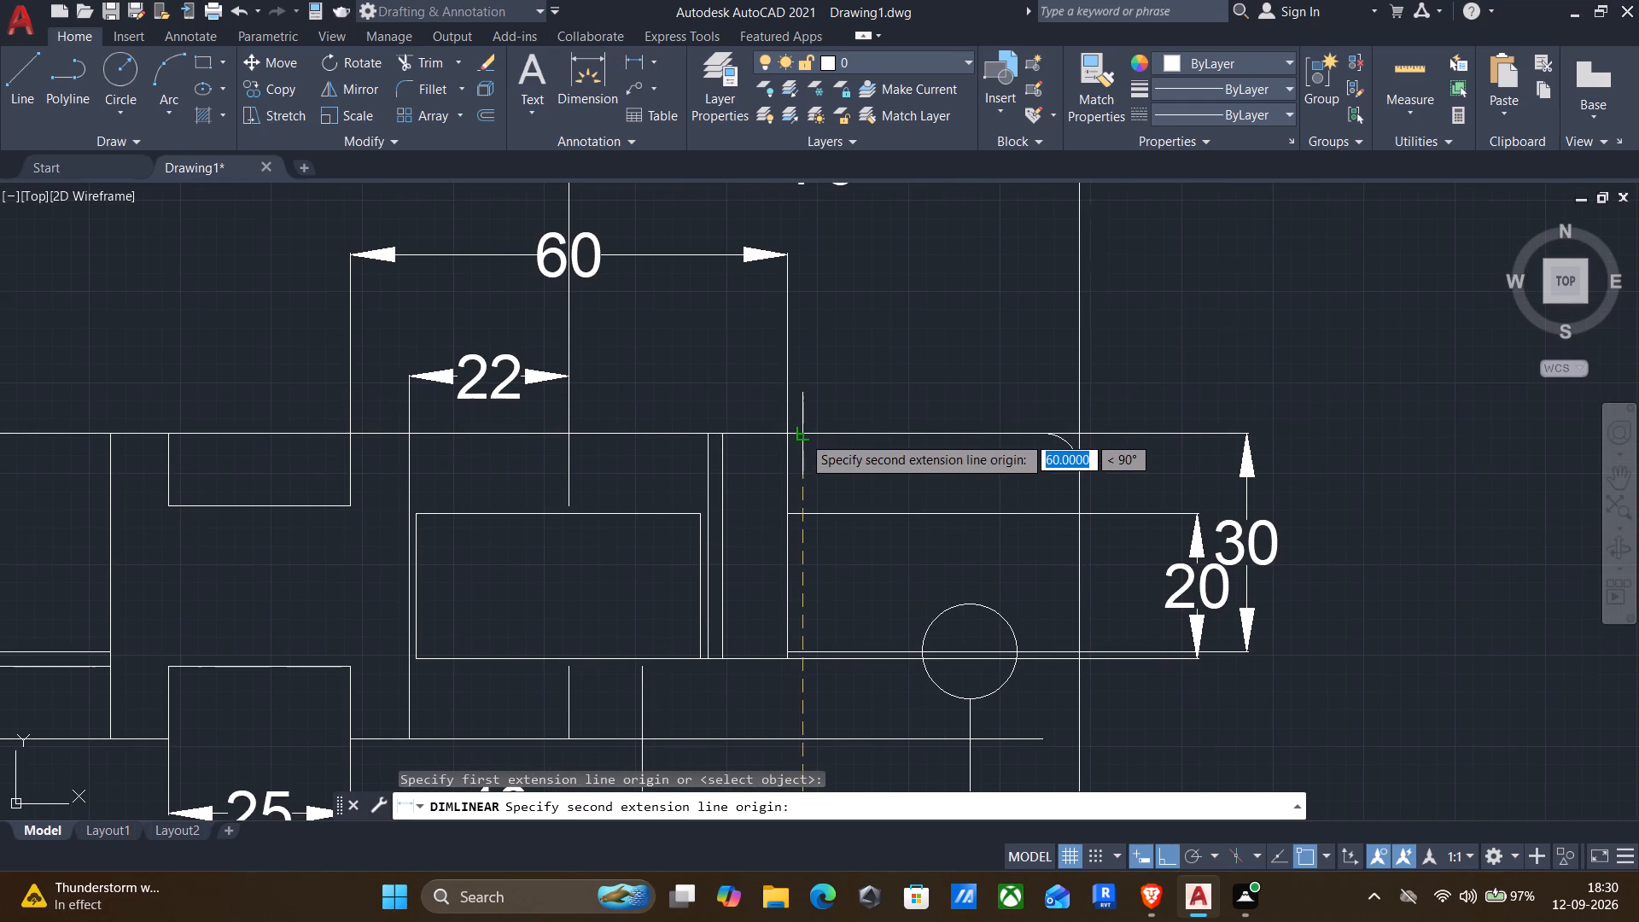
click(802, 435)
scroll(1175, 498, down, 1)
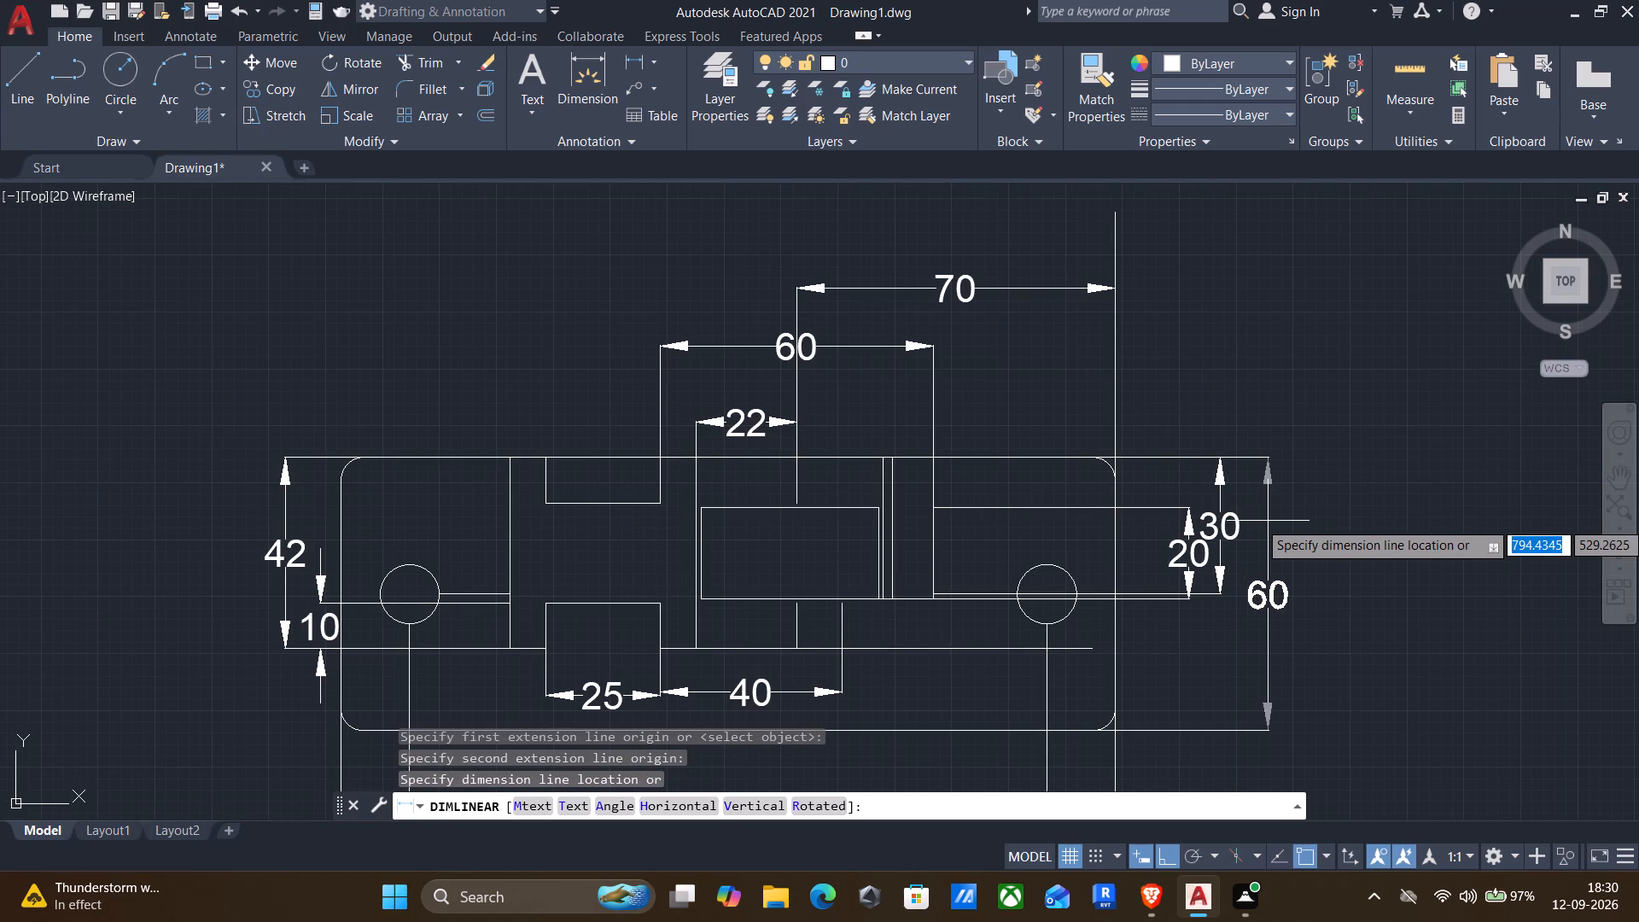
click(1268, 521)
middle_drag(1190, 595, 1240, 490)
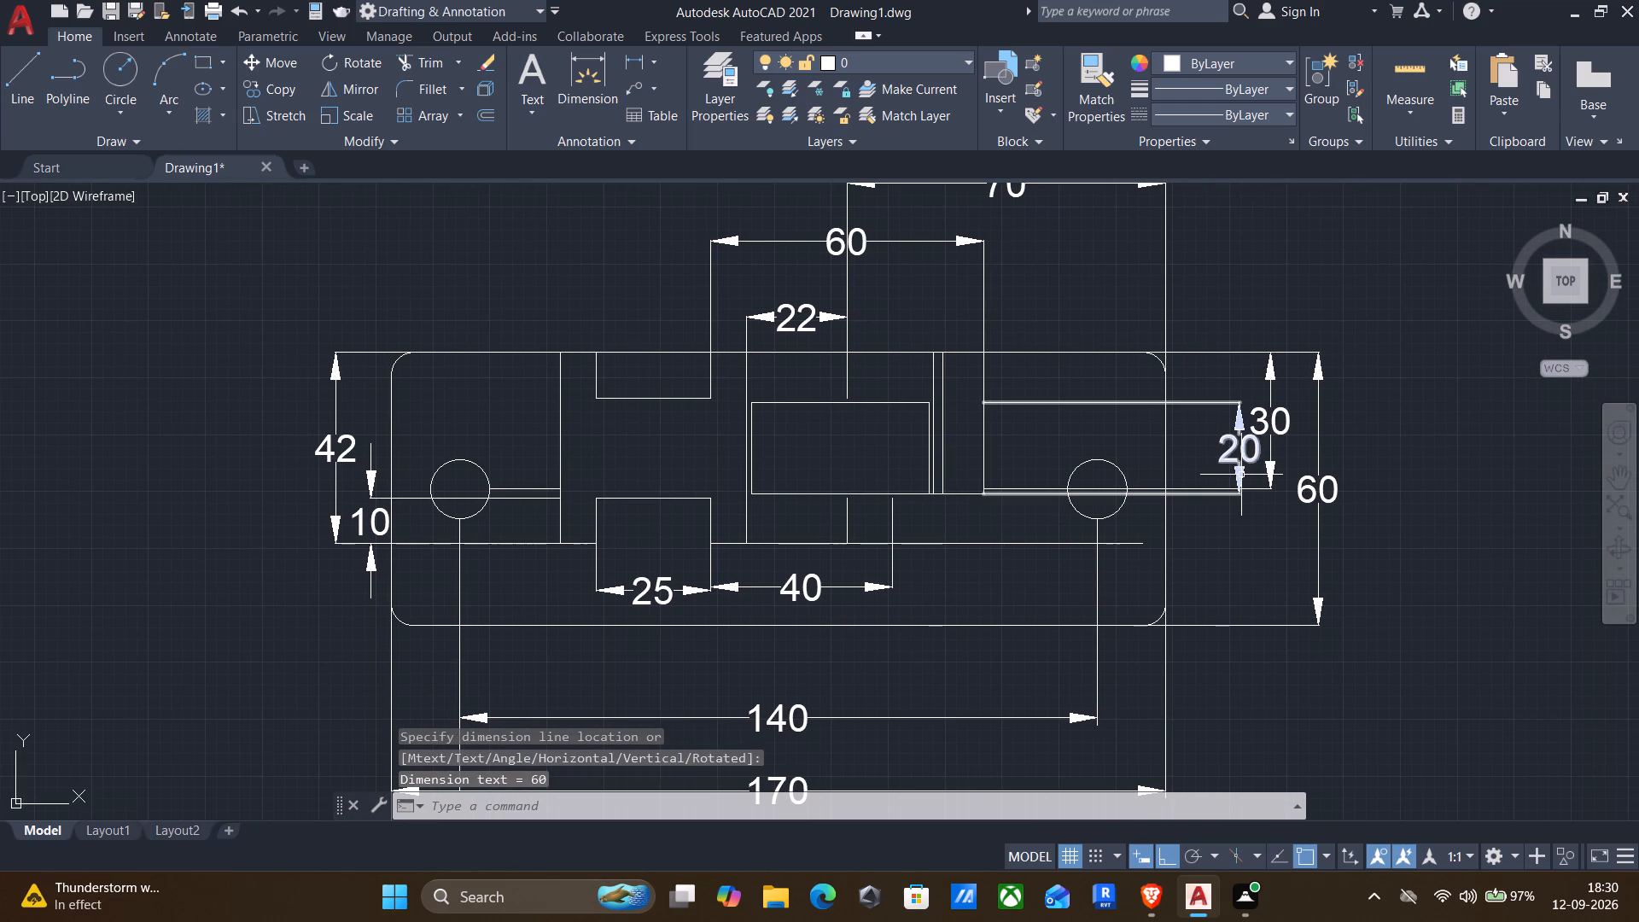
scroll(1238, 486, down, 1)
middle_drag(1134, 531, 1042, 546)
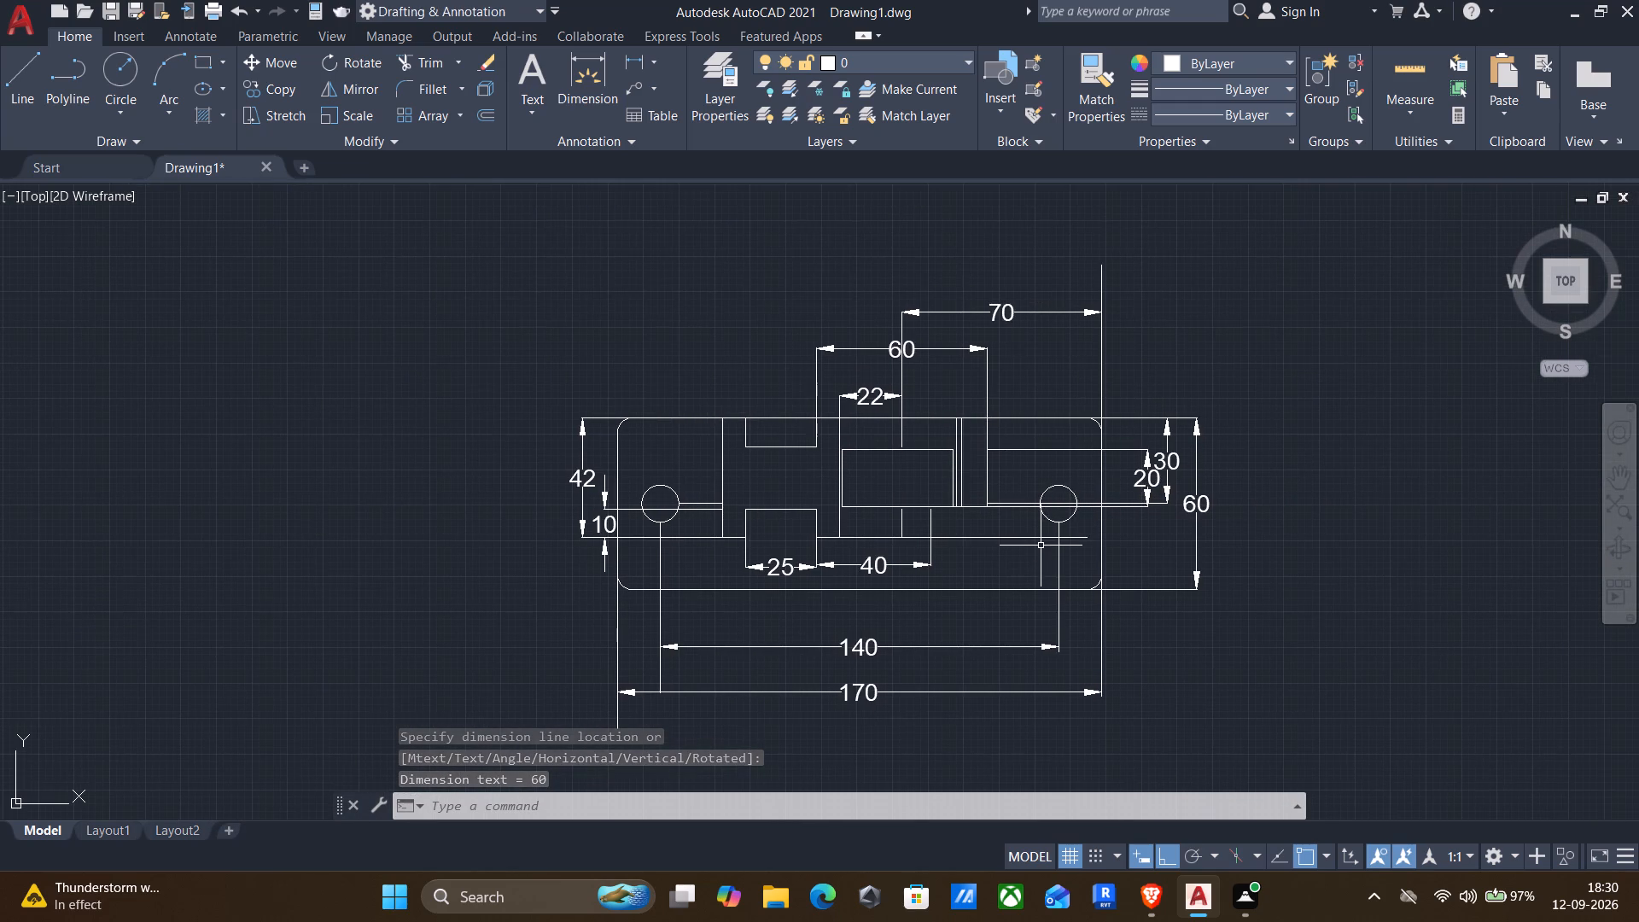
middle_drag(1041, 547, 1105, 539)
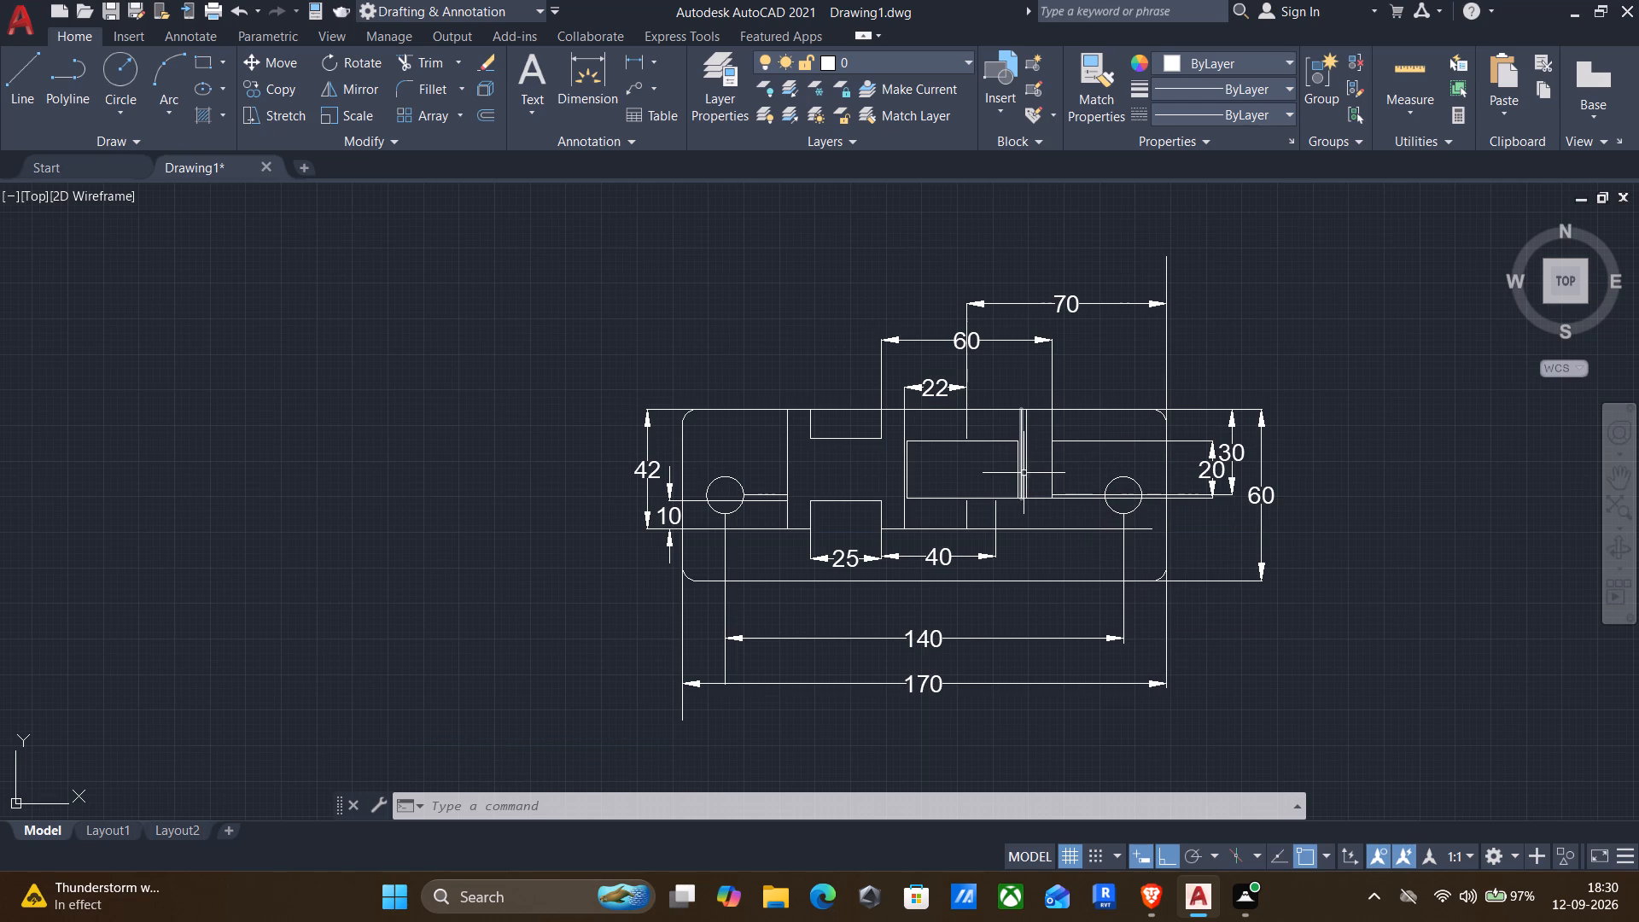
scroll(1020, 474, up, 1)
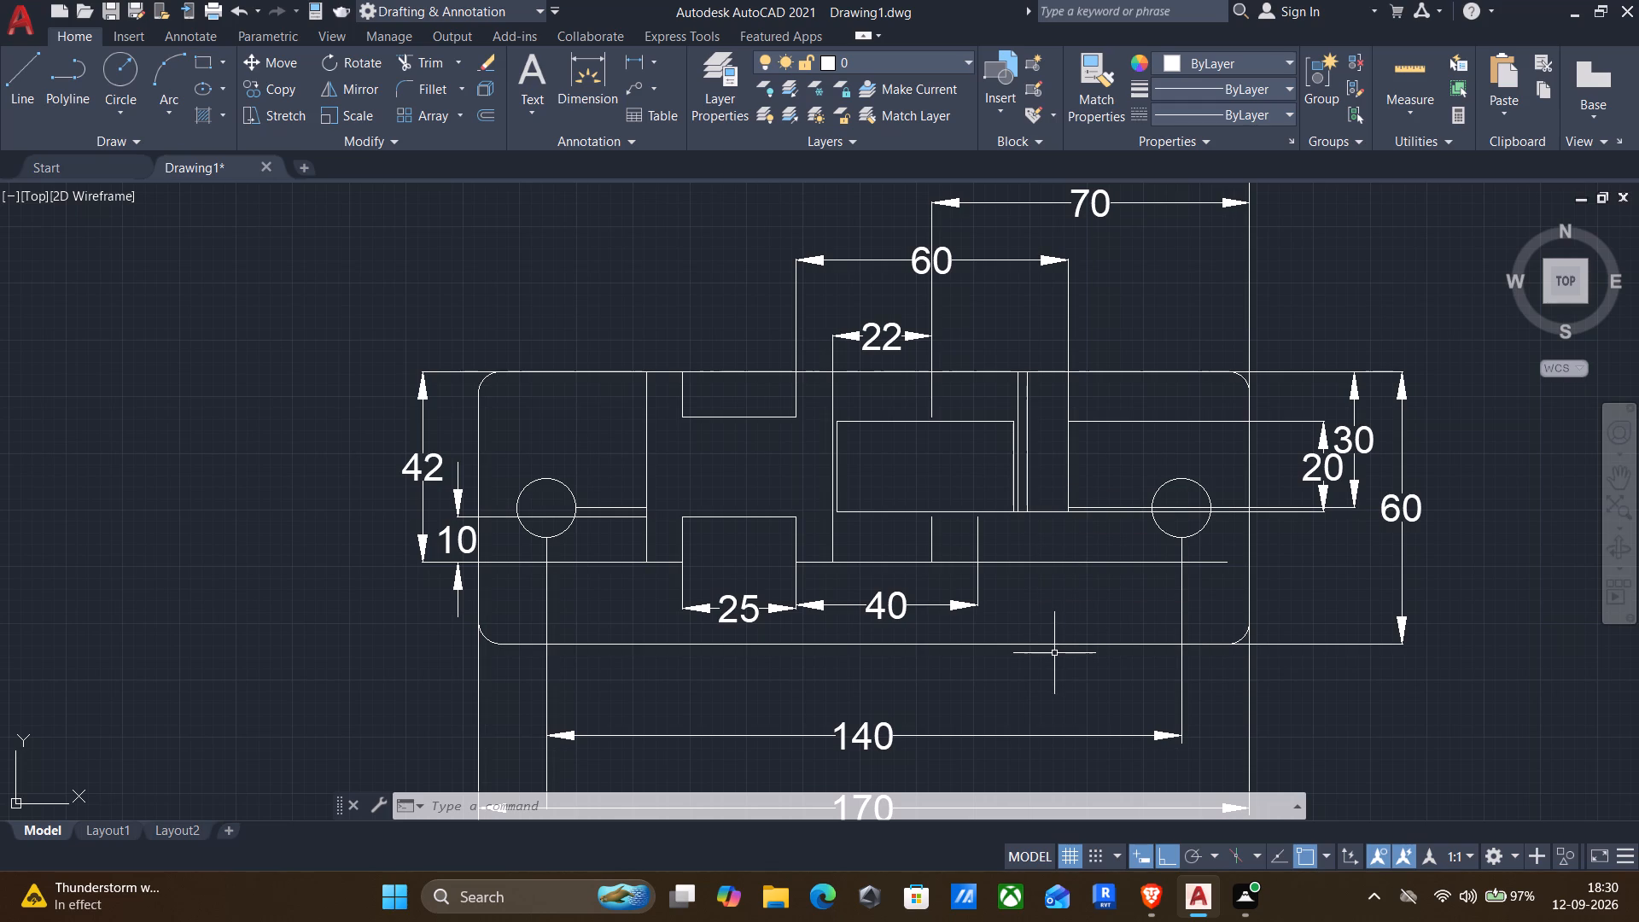
Open the properties of the whole drawing and examine them, along with the properties of the 42 dimension.
scroll(1054, 653, down, 2)
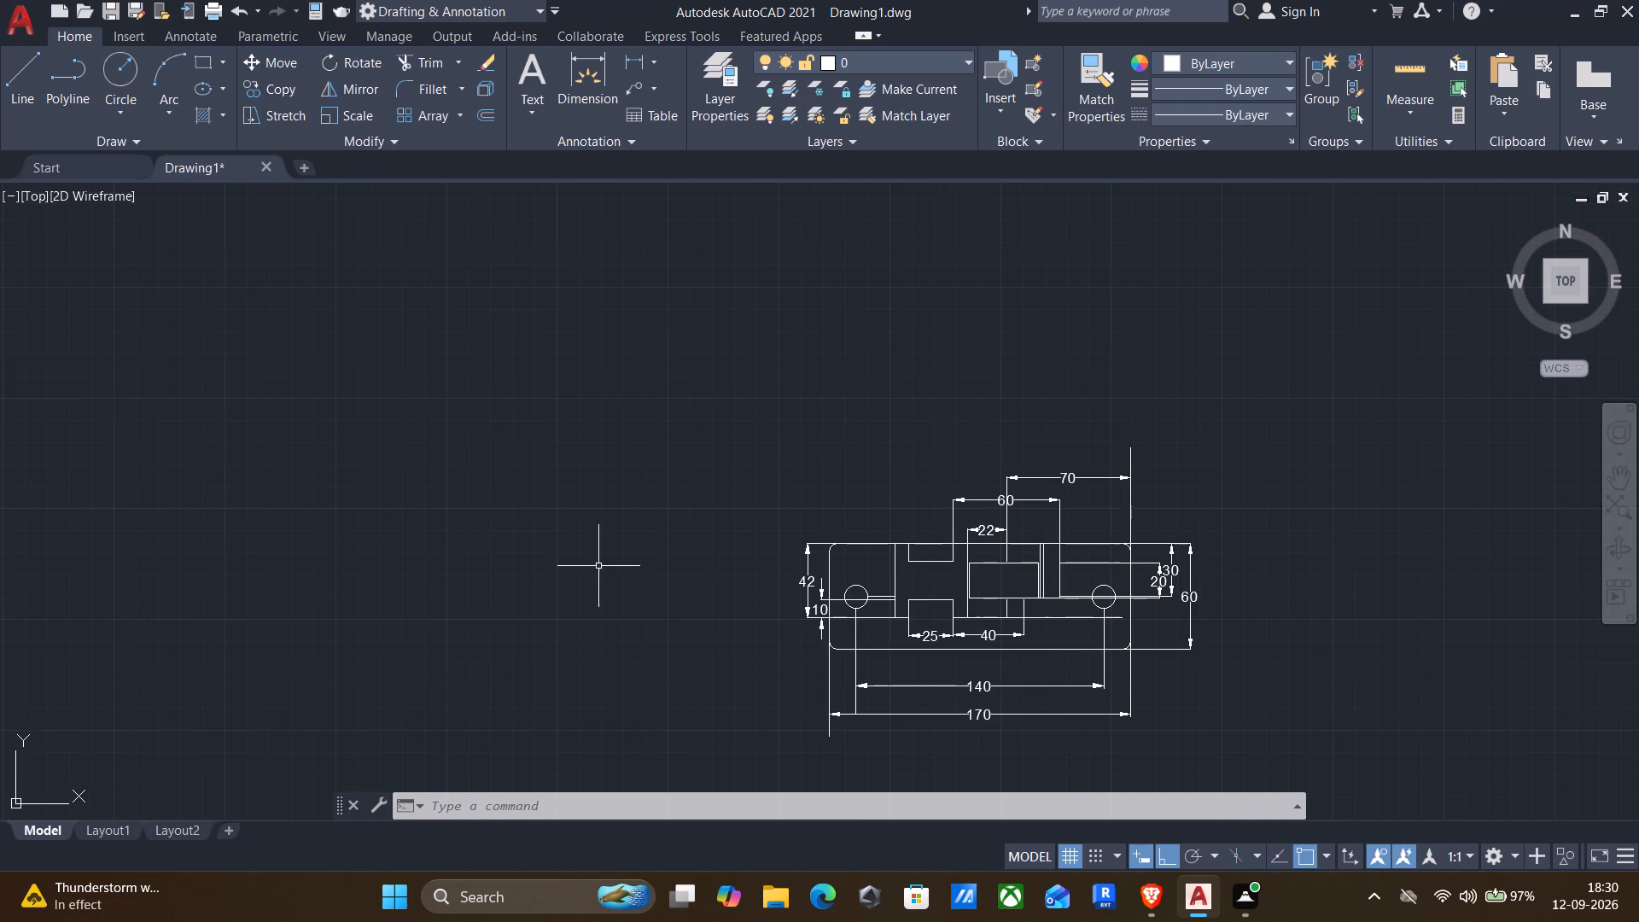
click(588, 406)
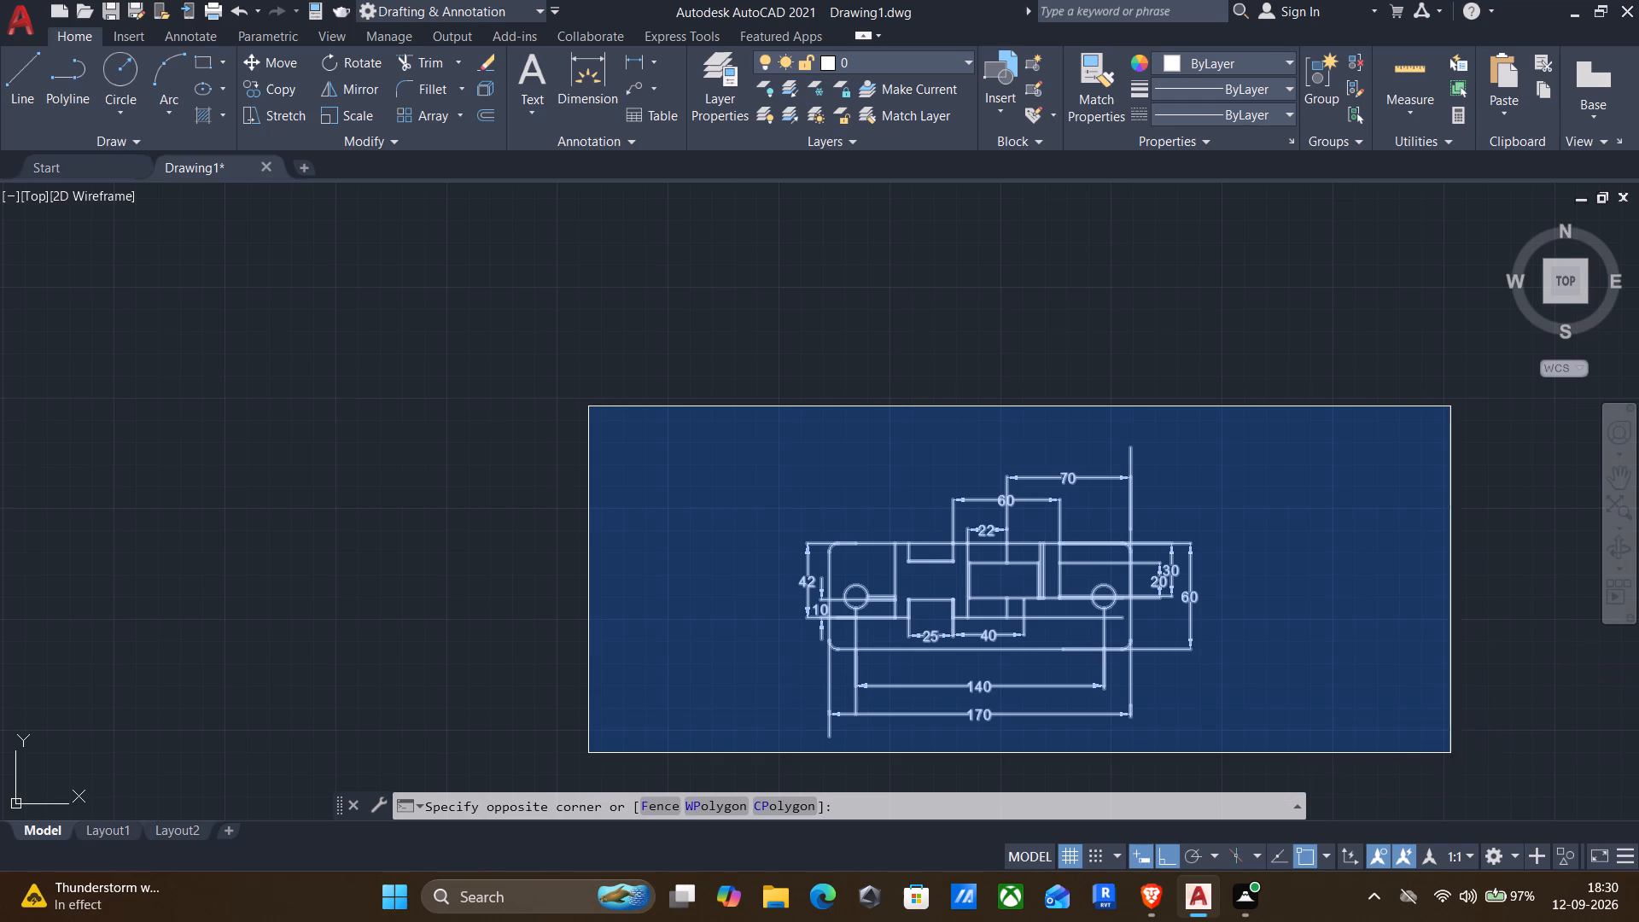
click(1450, 753)
right_click(330, 433)
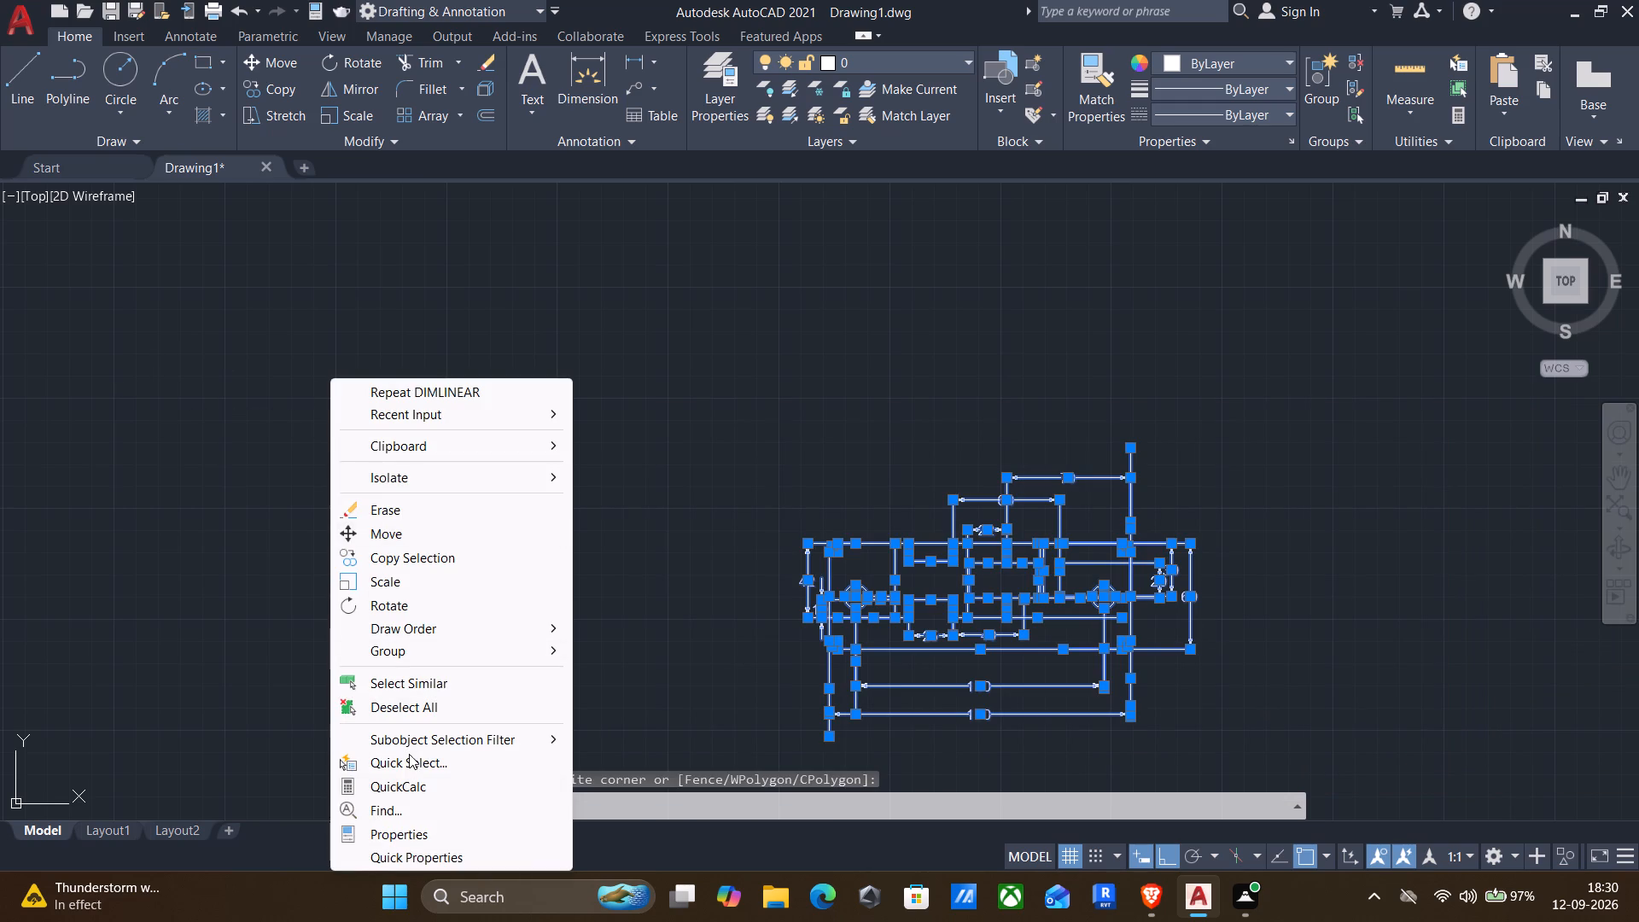
click(381, 836)
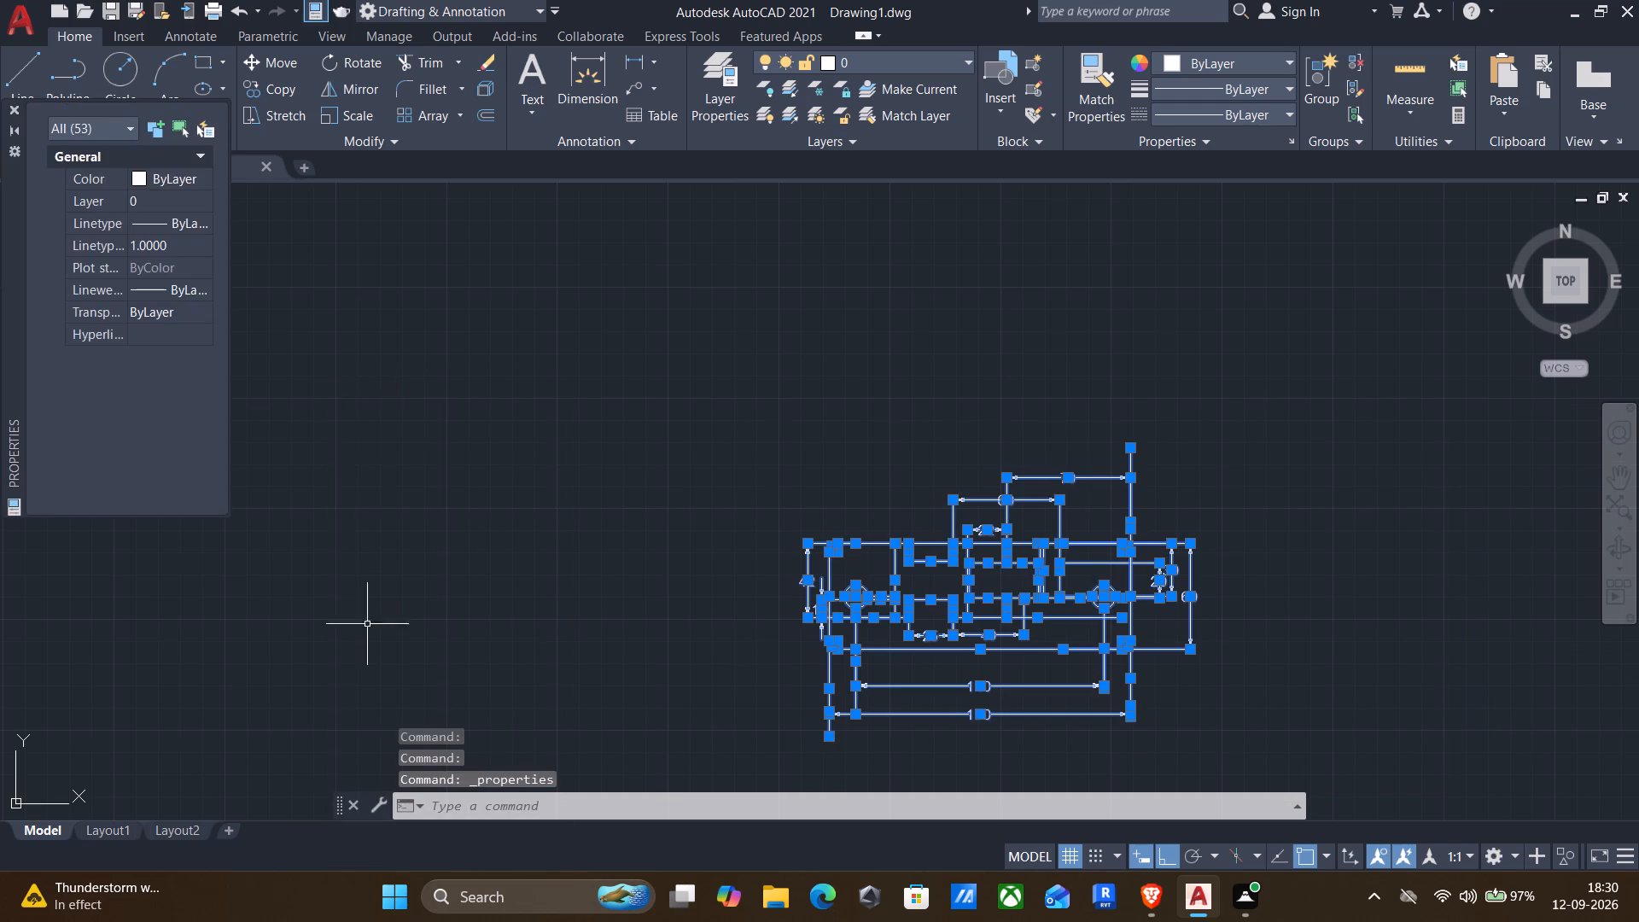
click(124, 124)
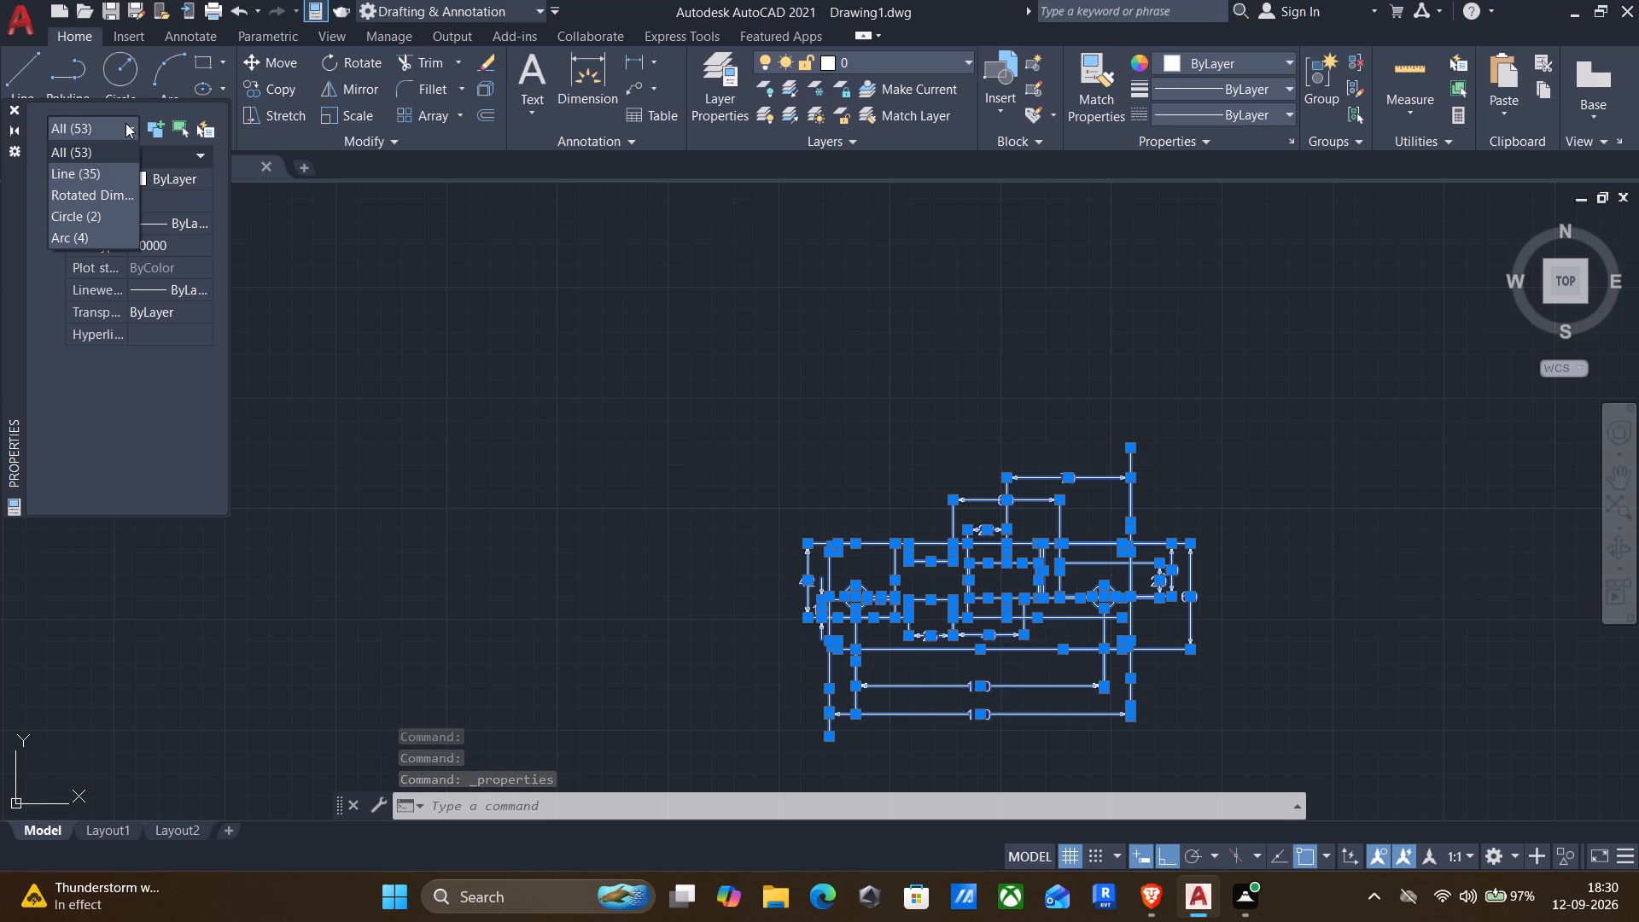
click(125, 123)
scroll(125, 231, up, 3)
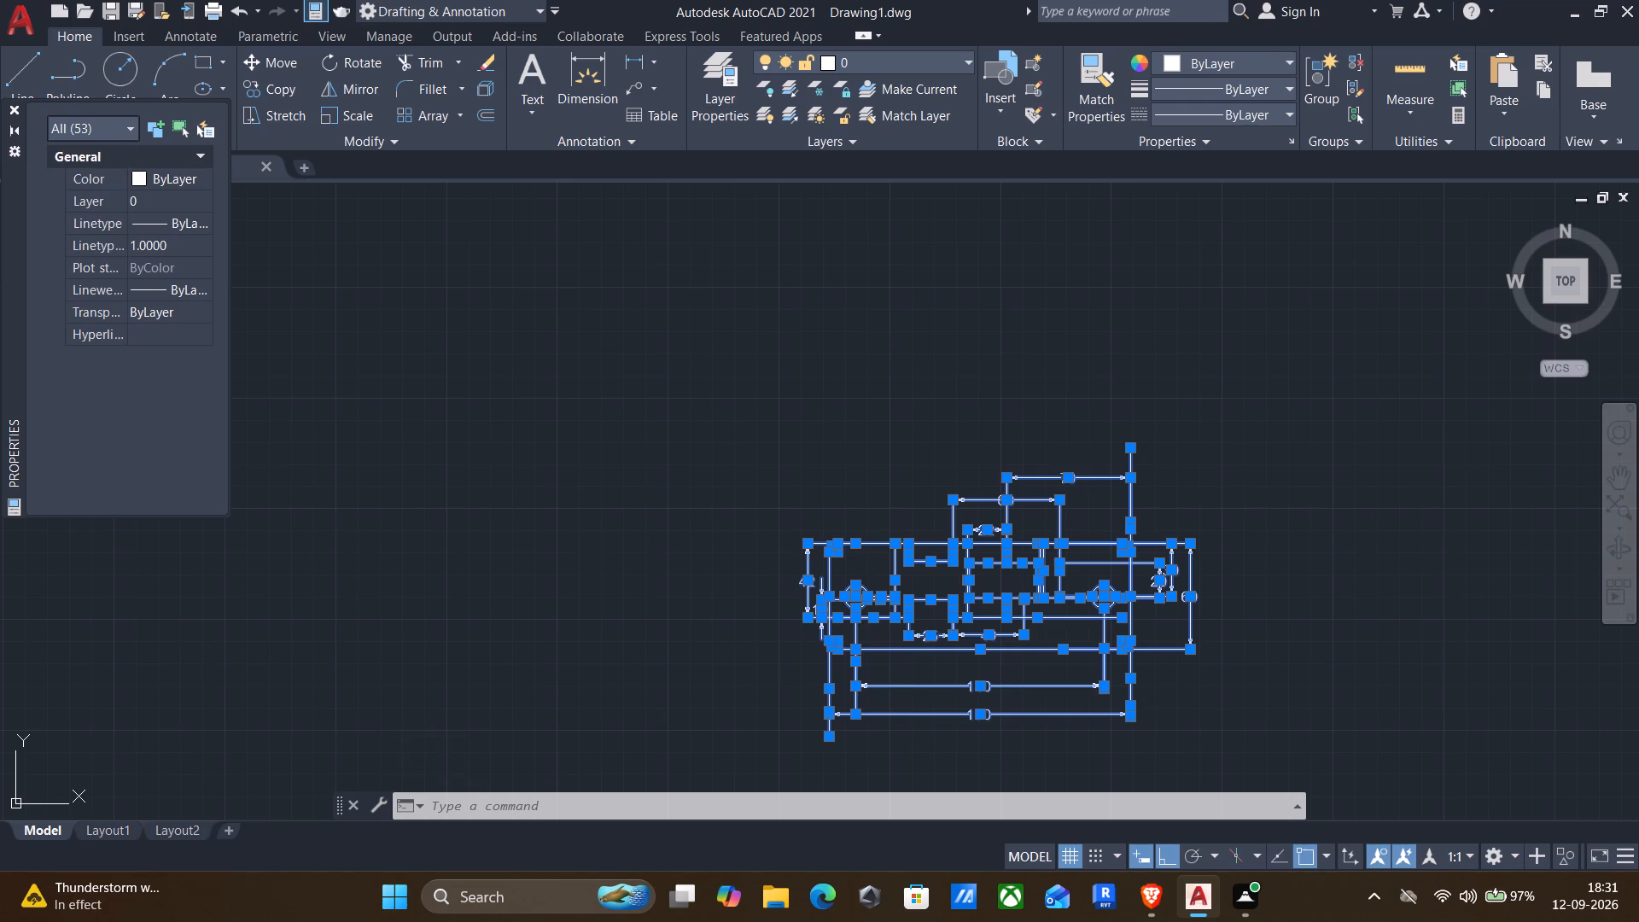
key(Escape)
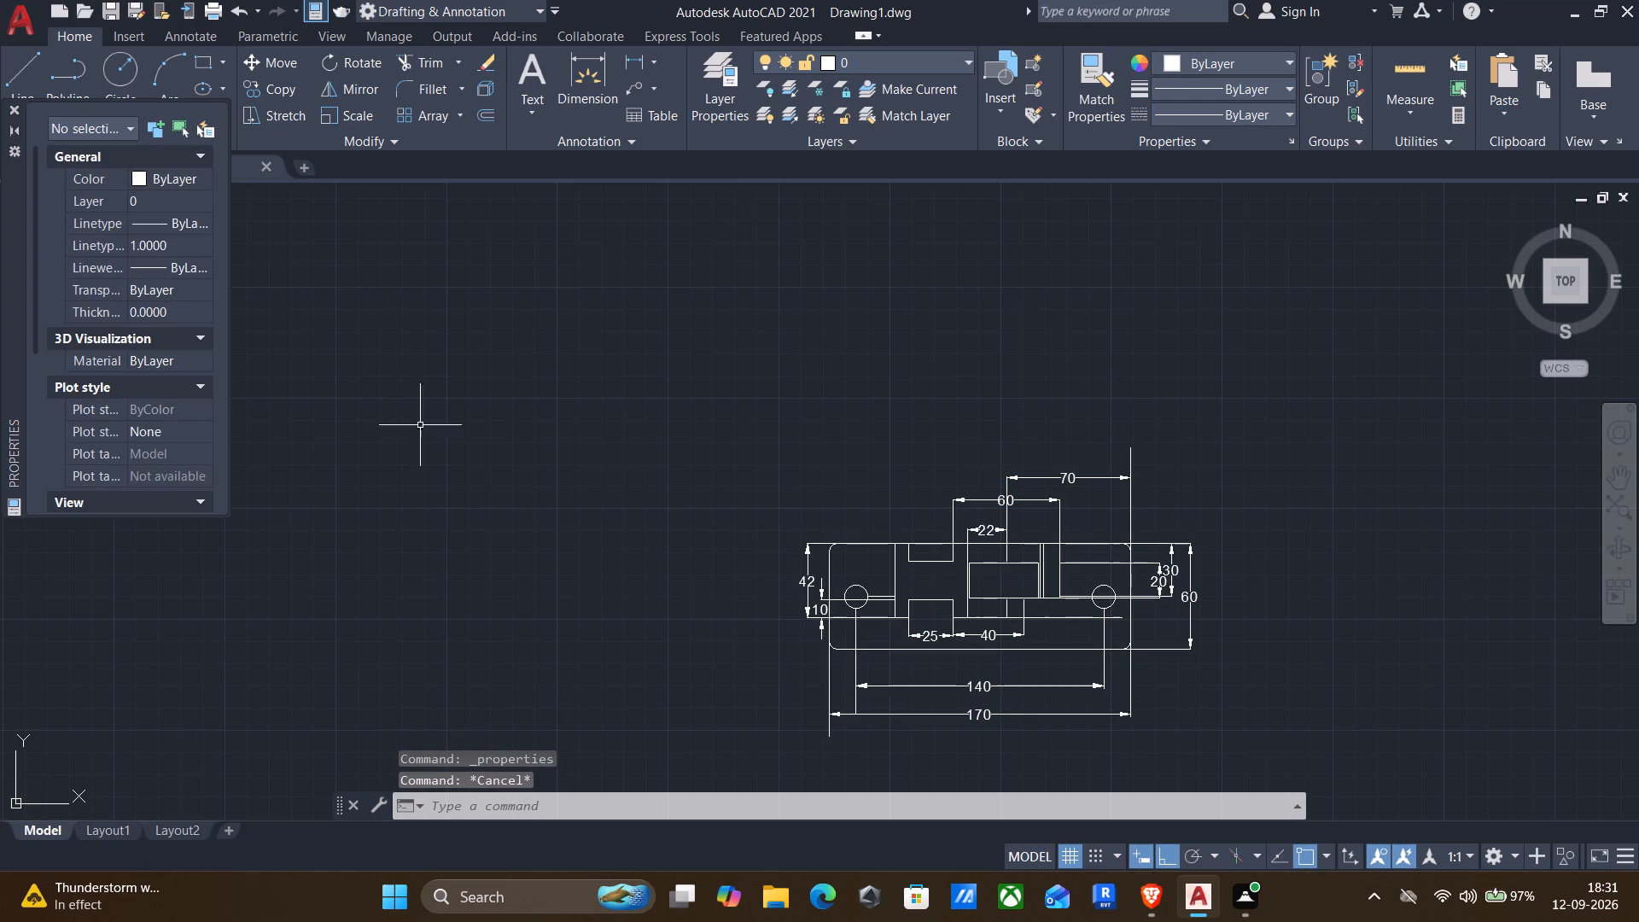
scroll(188, 305, down, 3)
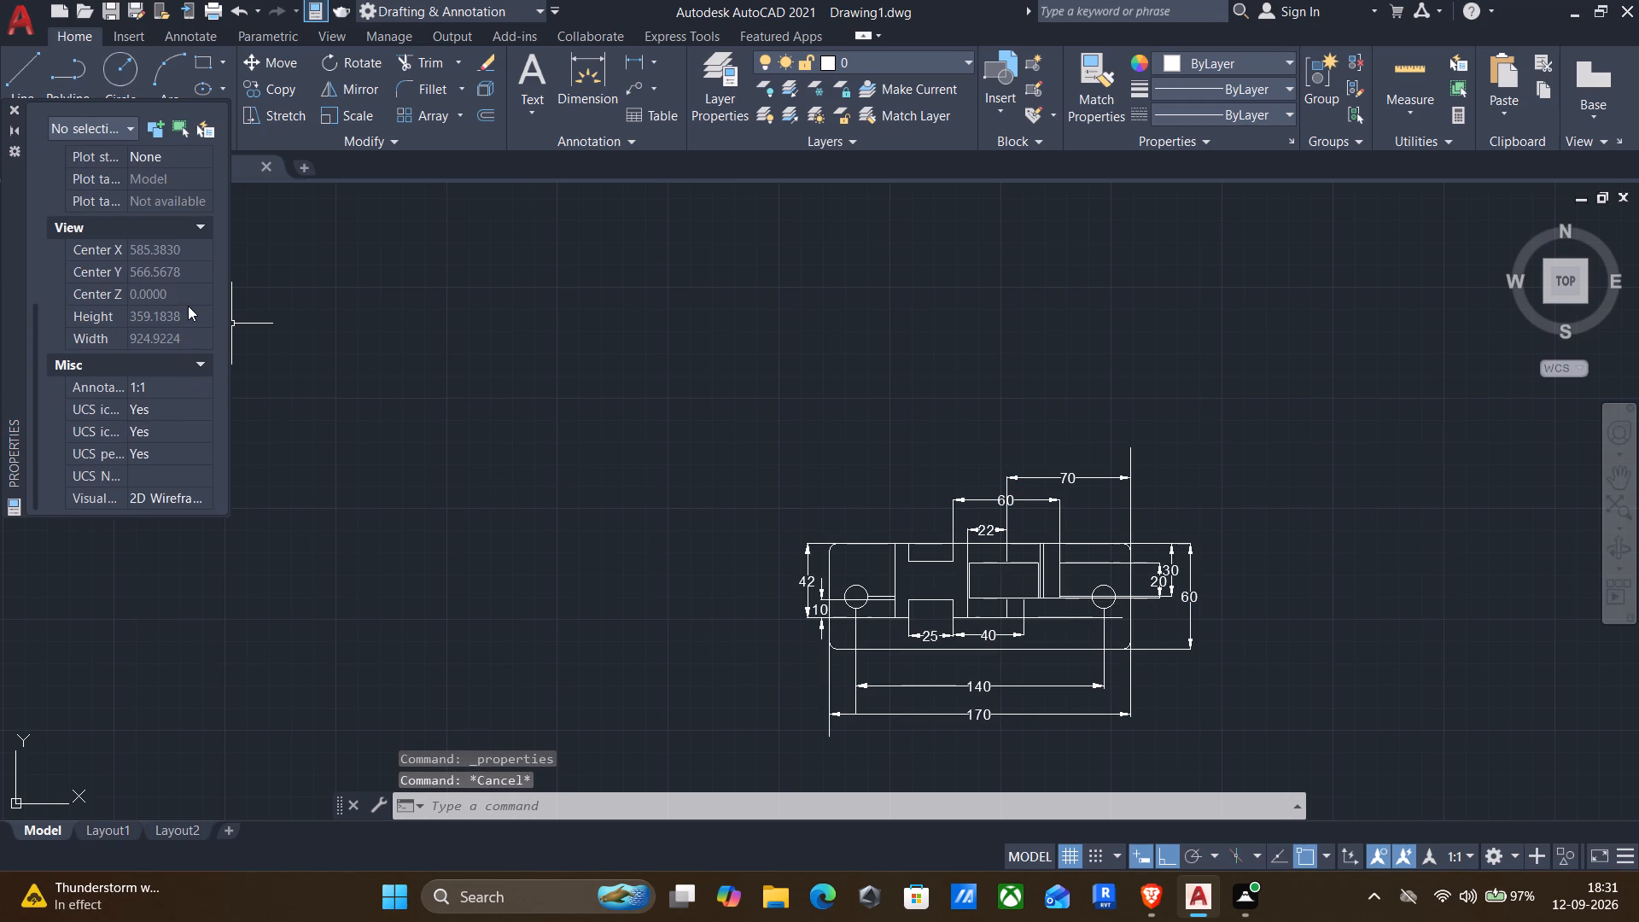
scroll(188, 306, down, 2)
click(854, 543)
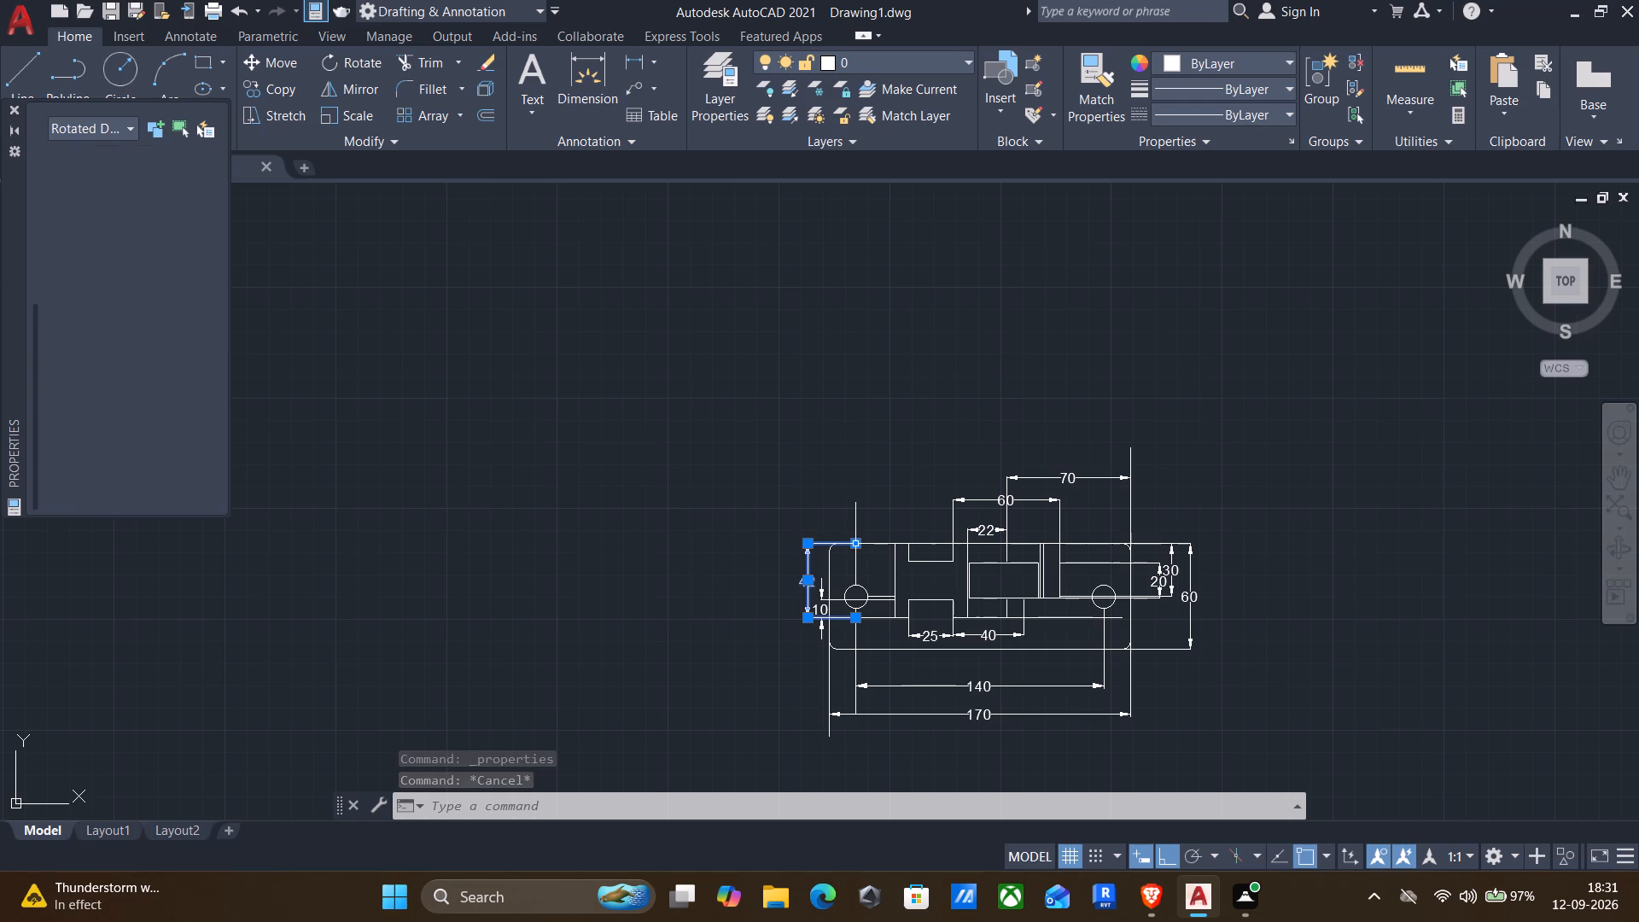
scroll(194, 443, down, 3)
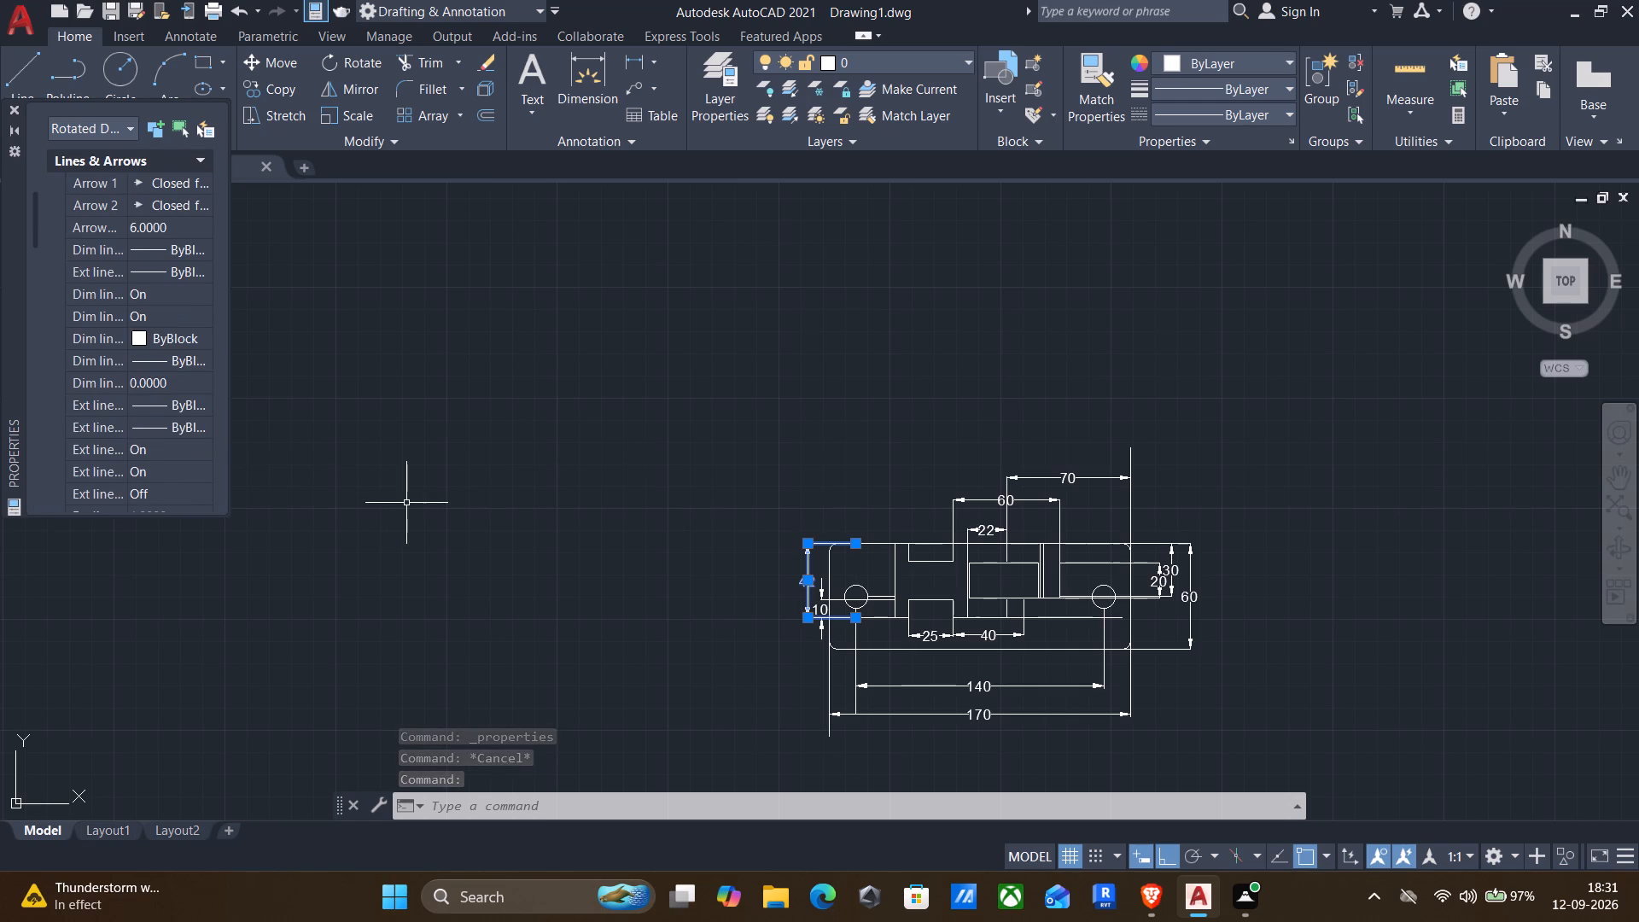
key(Escape)
Set the current lineweight to 0.30 mm.
text(LINE)
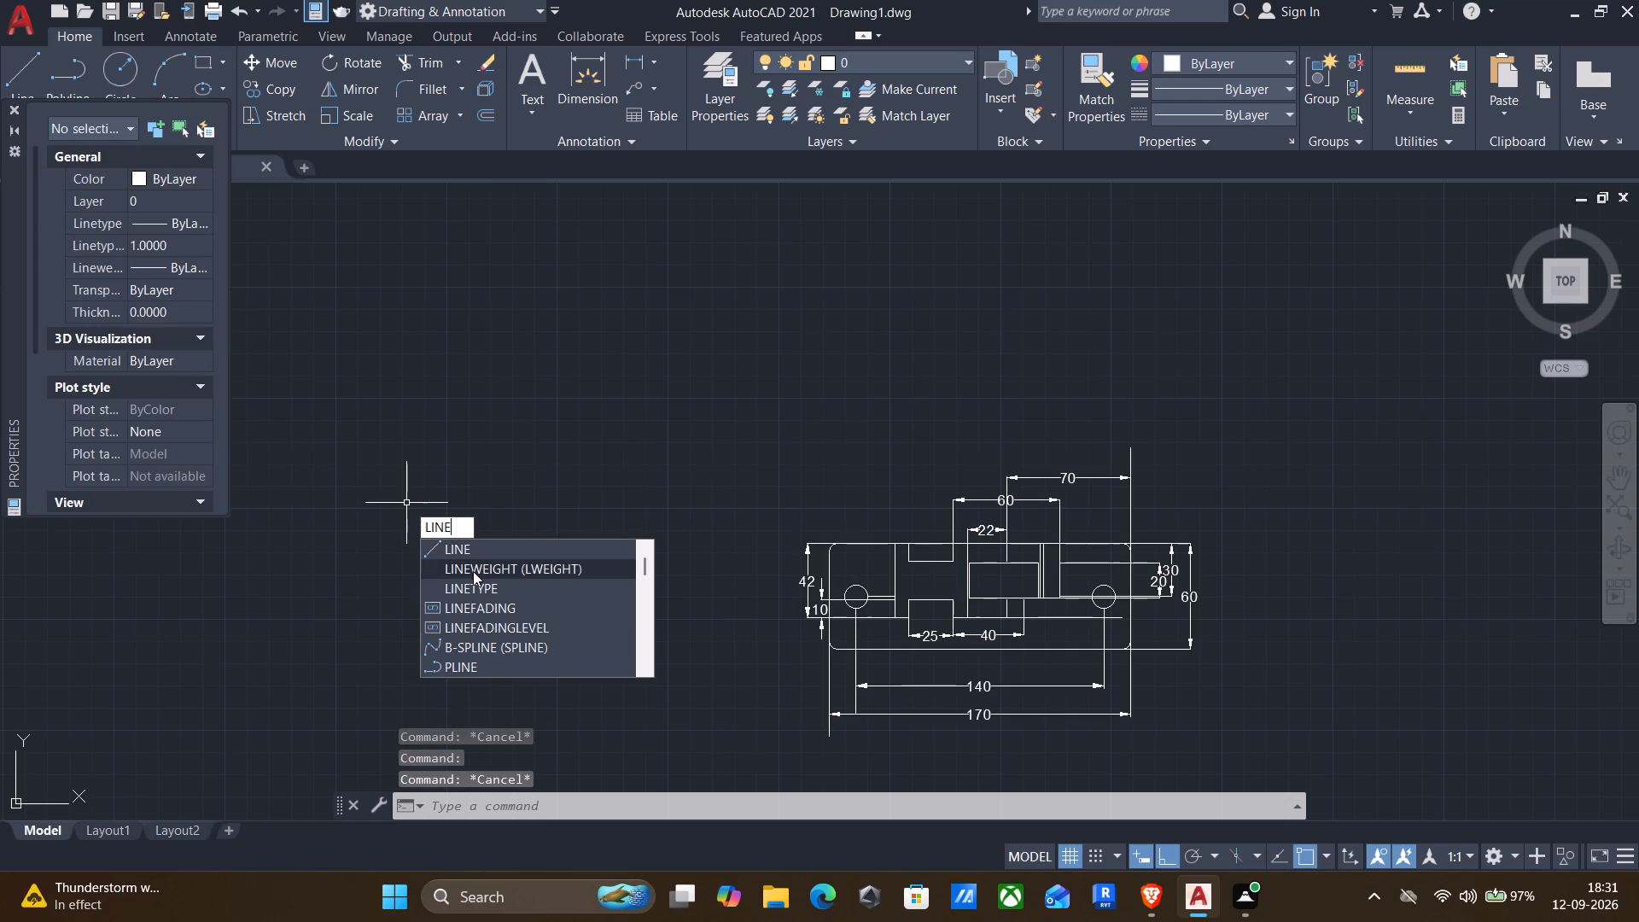
click(473, 571)
scroll(668, 406, down, 2)
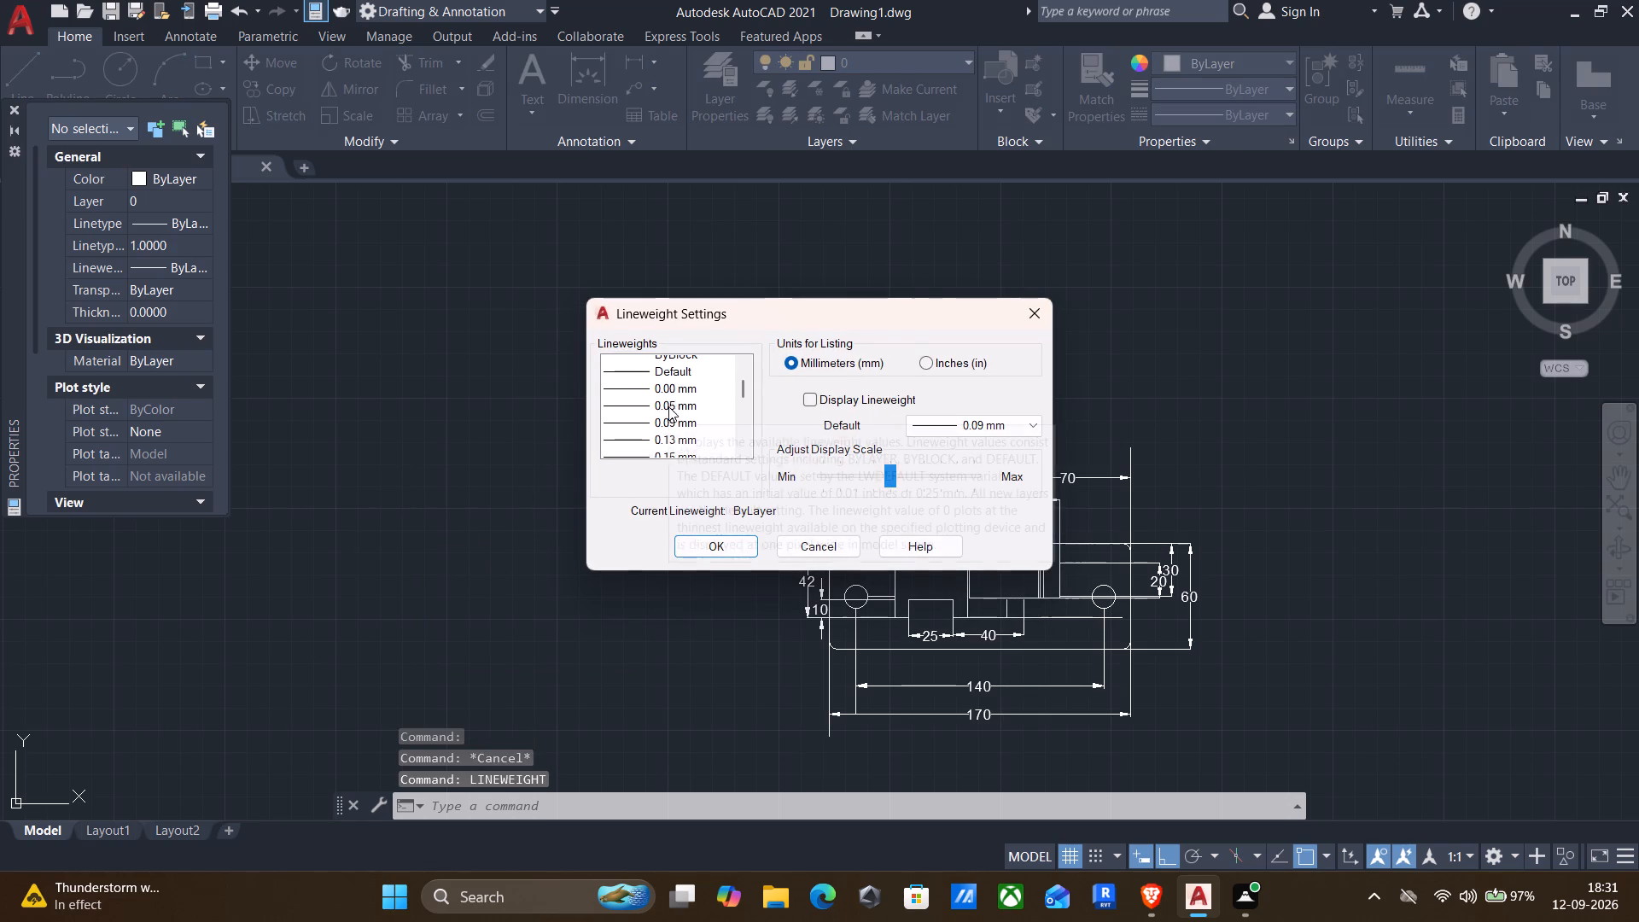
scroll(668, 406, down, 1)
click(666, 400)
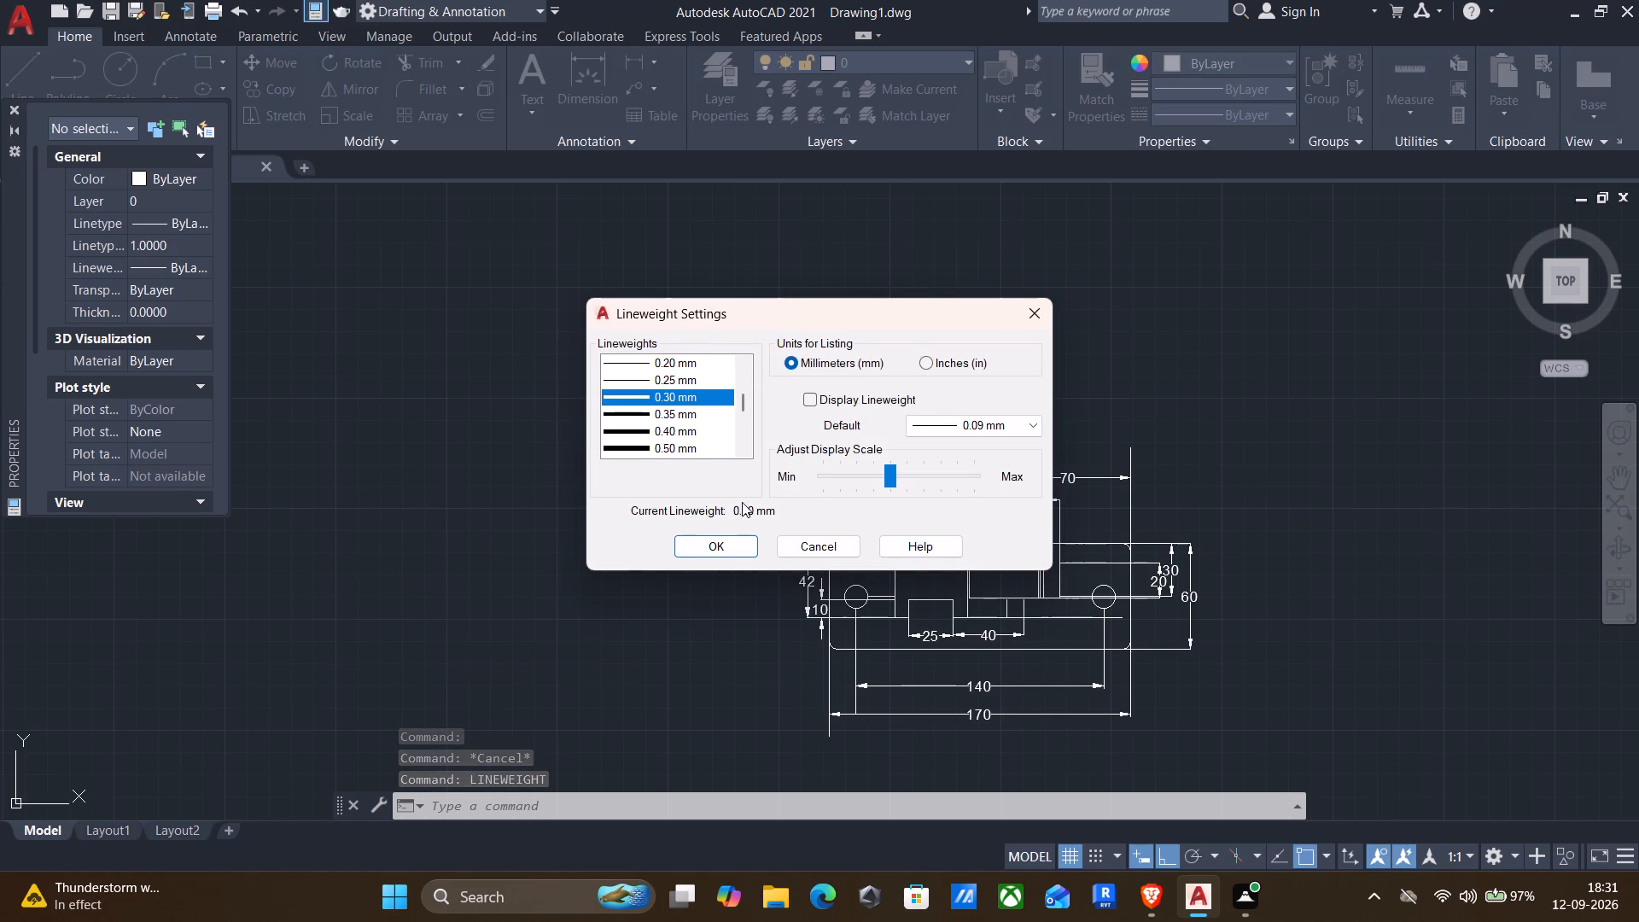
click(740, 536)
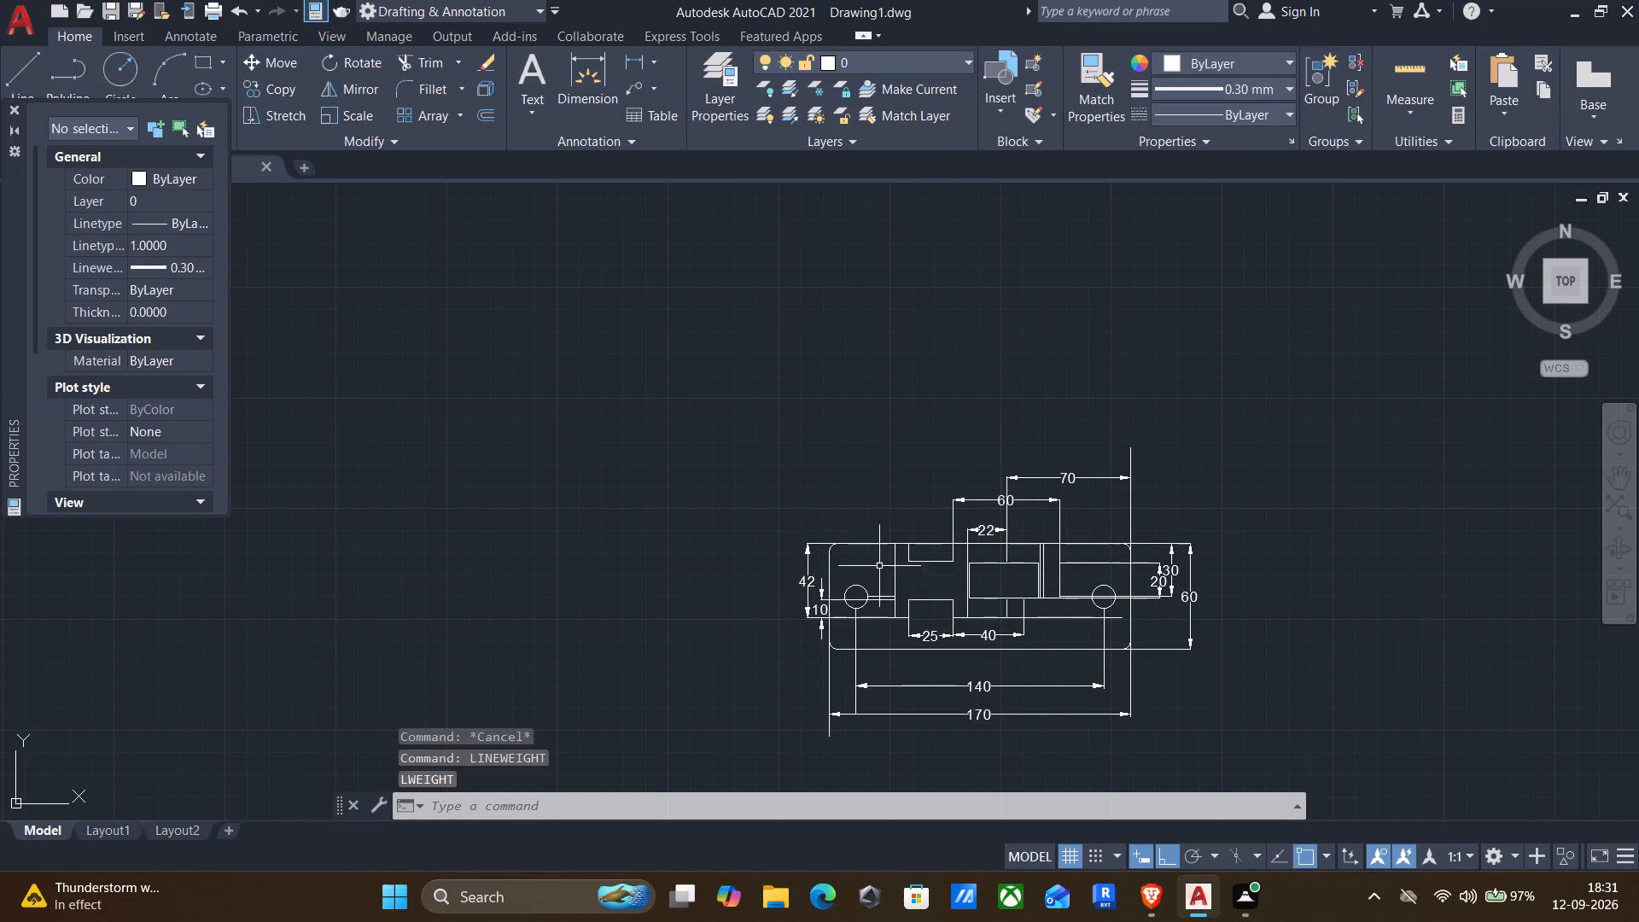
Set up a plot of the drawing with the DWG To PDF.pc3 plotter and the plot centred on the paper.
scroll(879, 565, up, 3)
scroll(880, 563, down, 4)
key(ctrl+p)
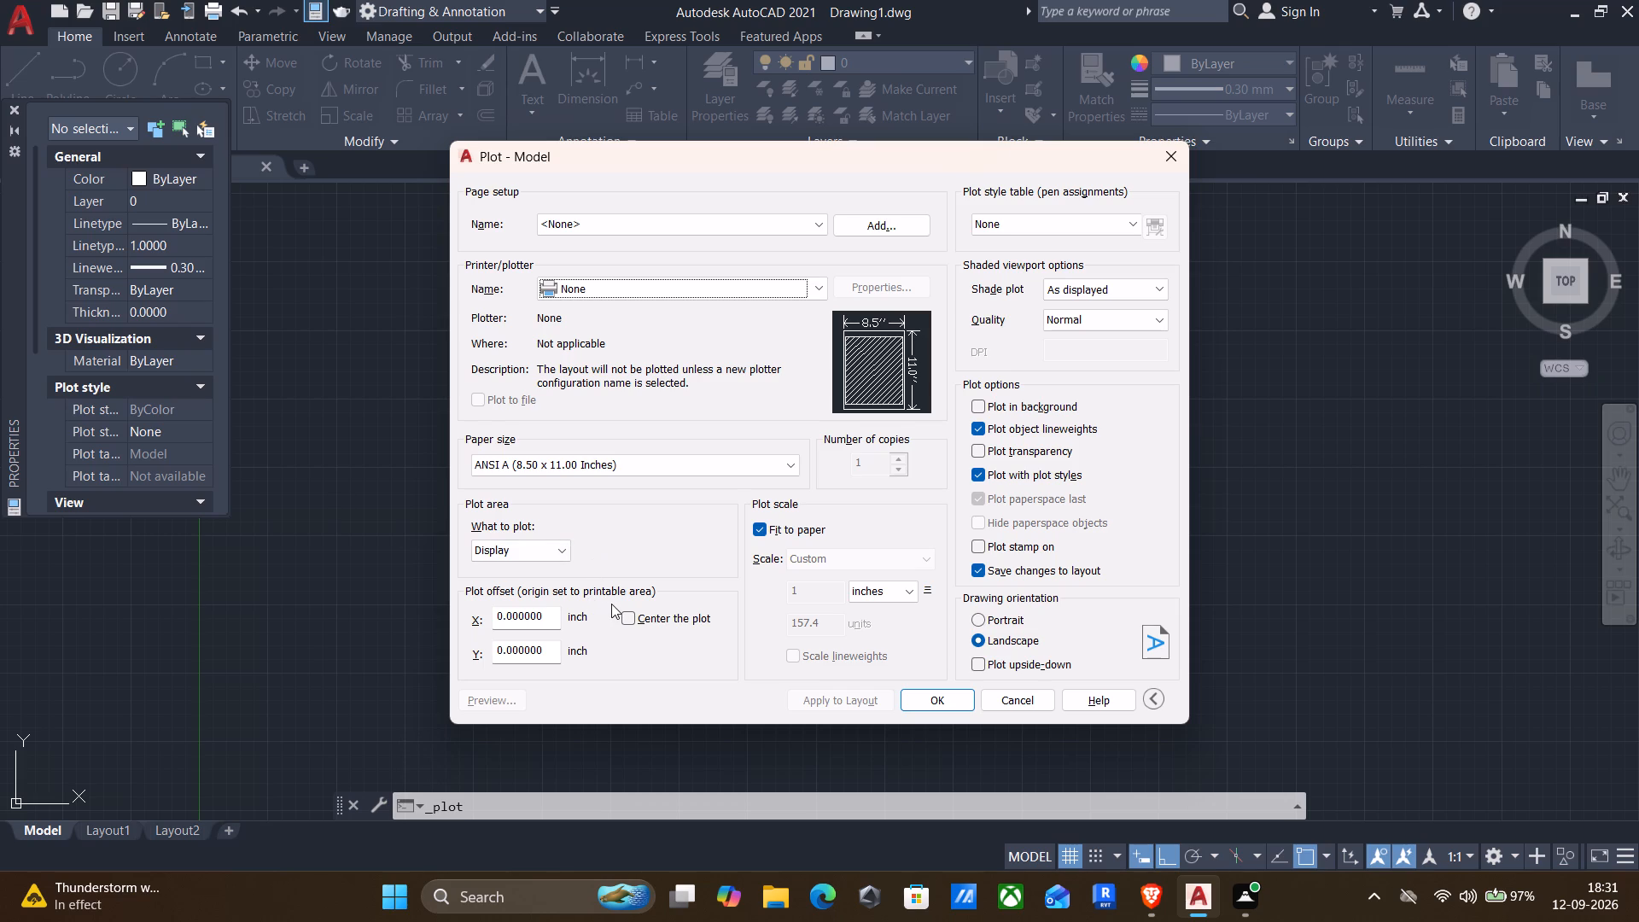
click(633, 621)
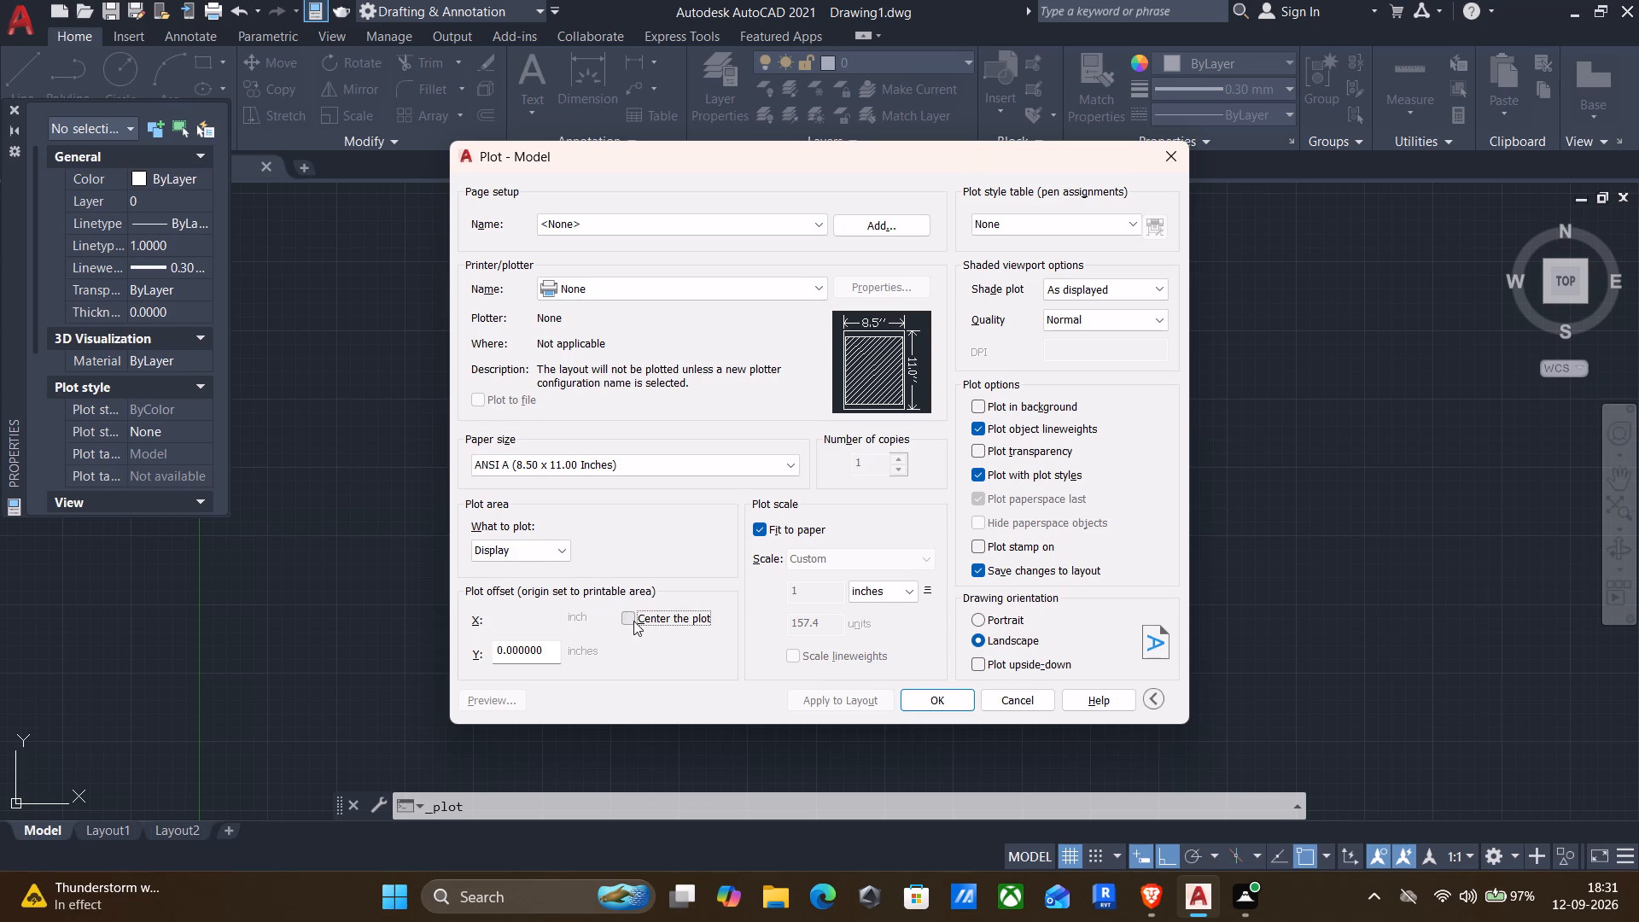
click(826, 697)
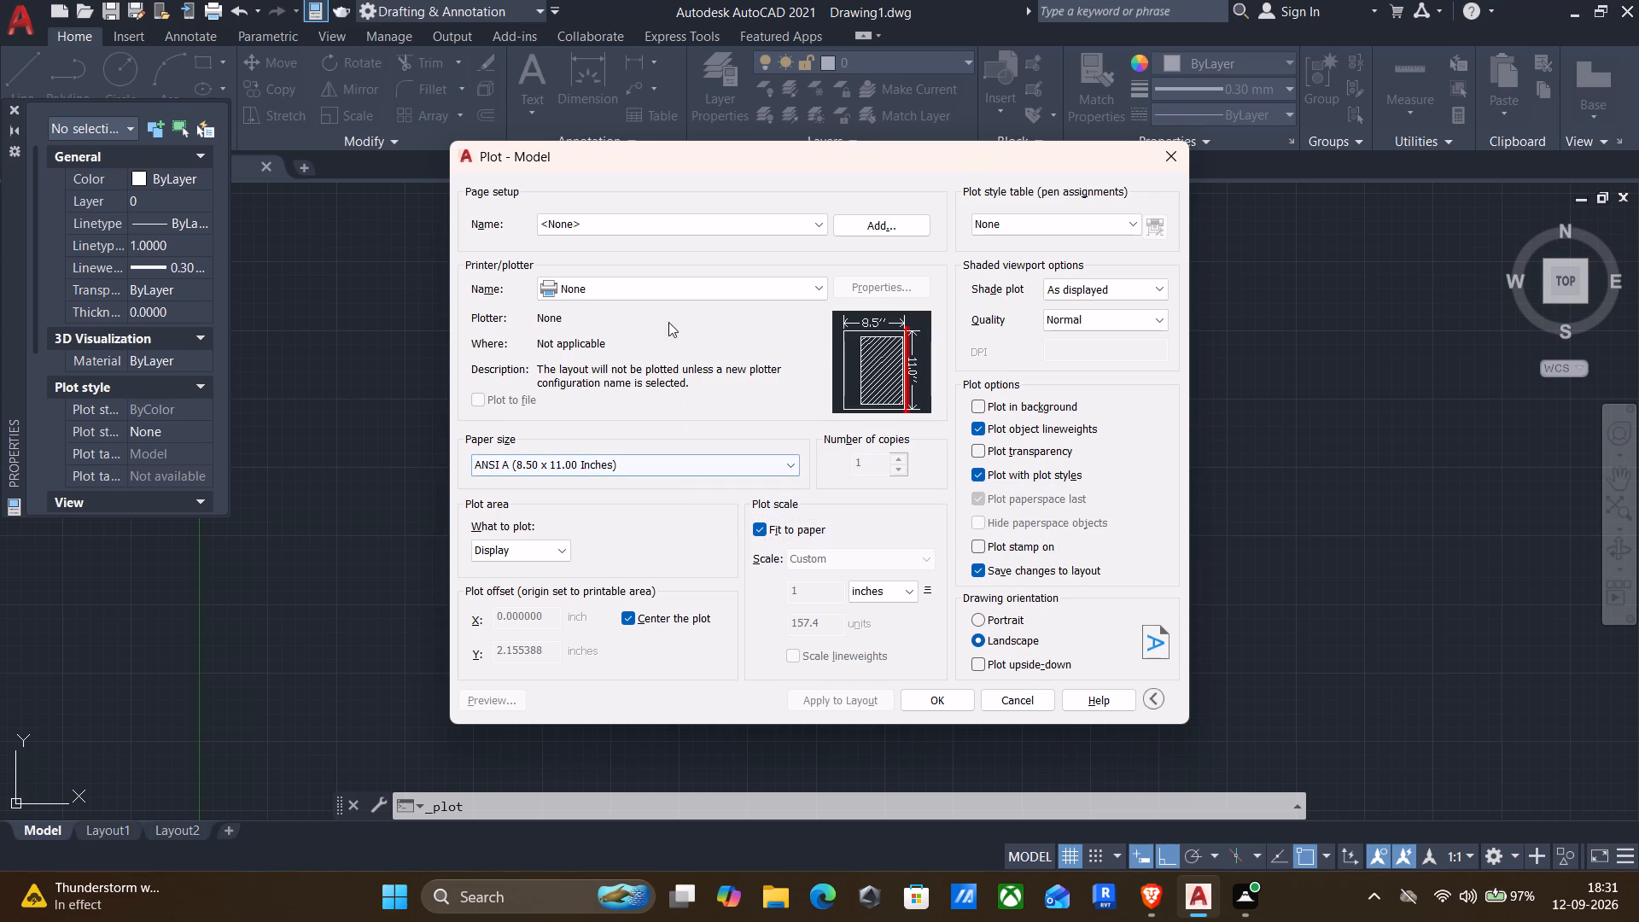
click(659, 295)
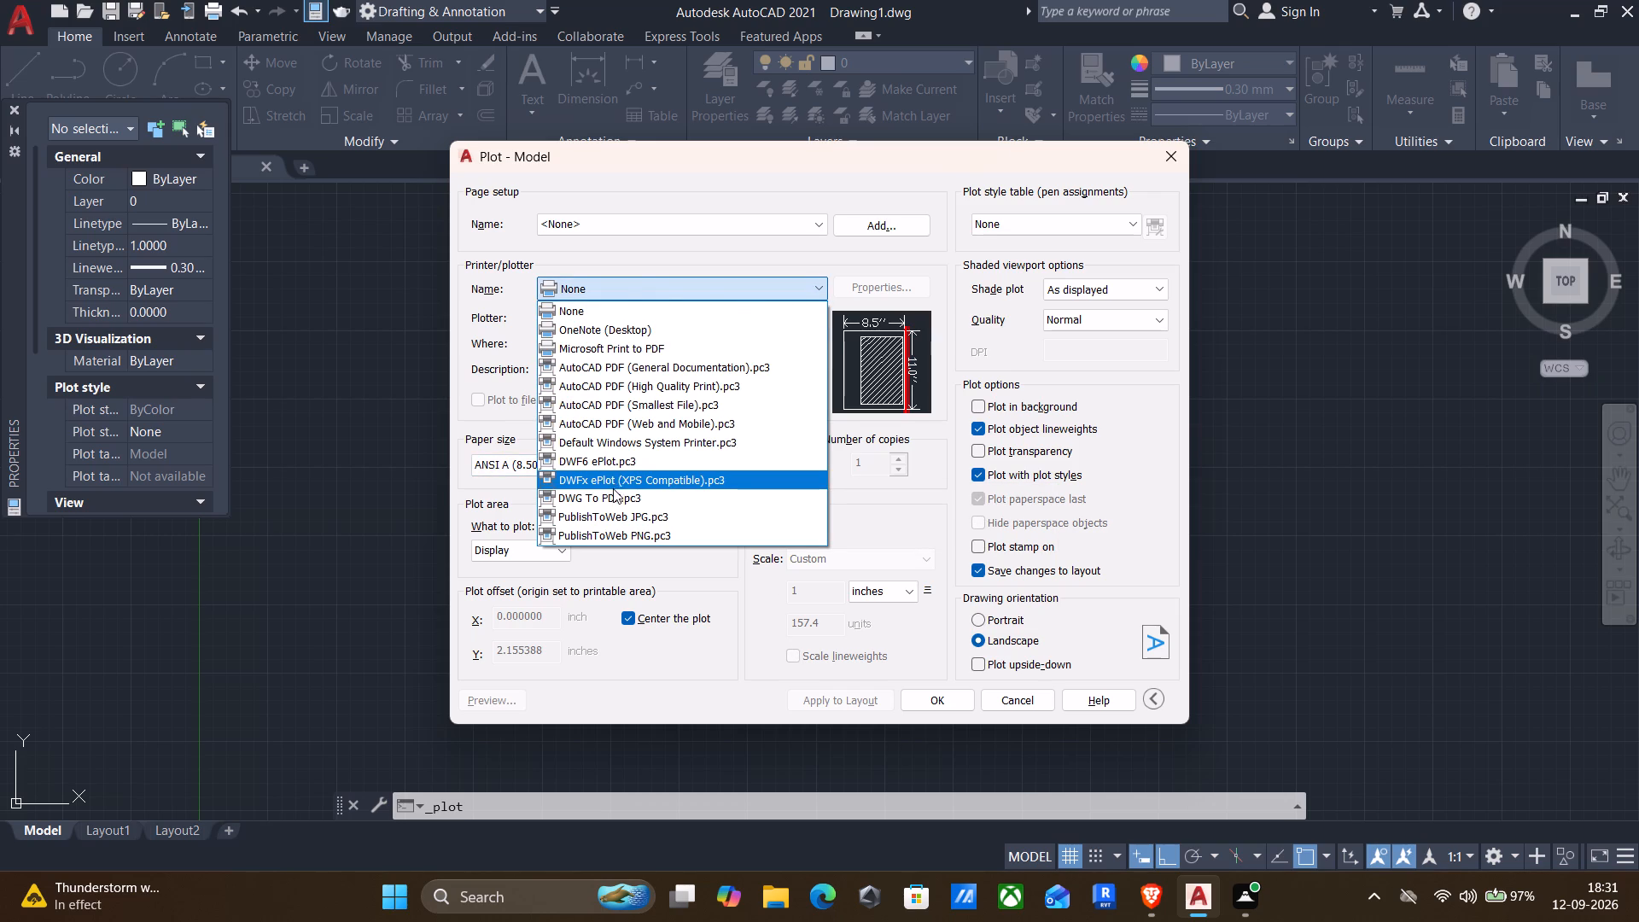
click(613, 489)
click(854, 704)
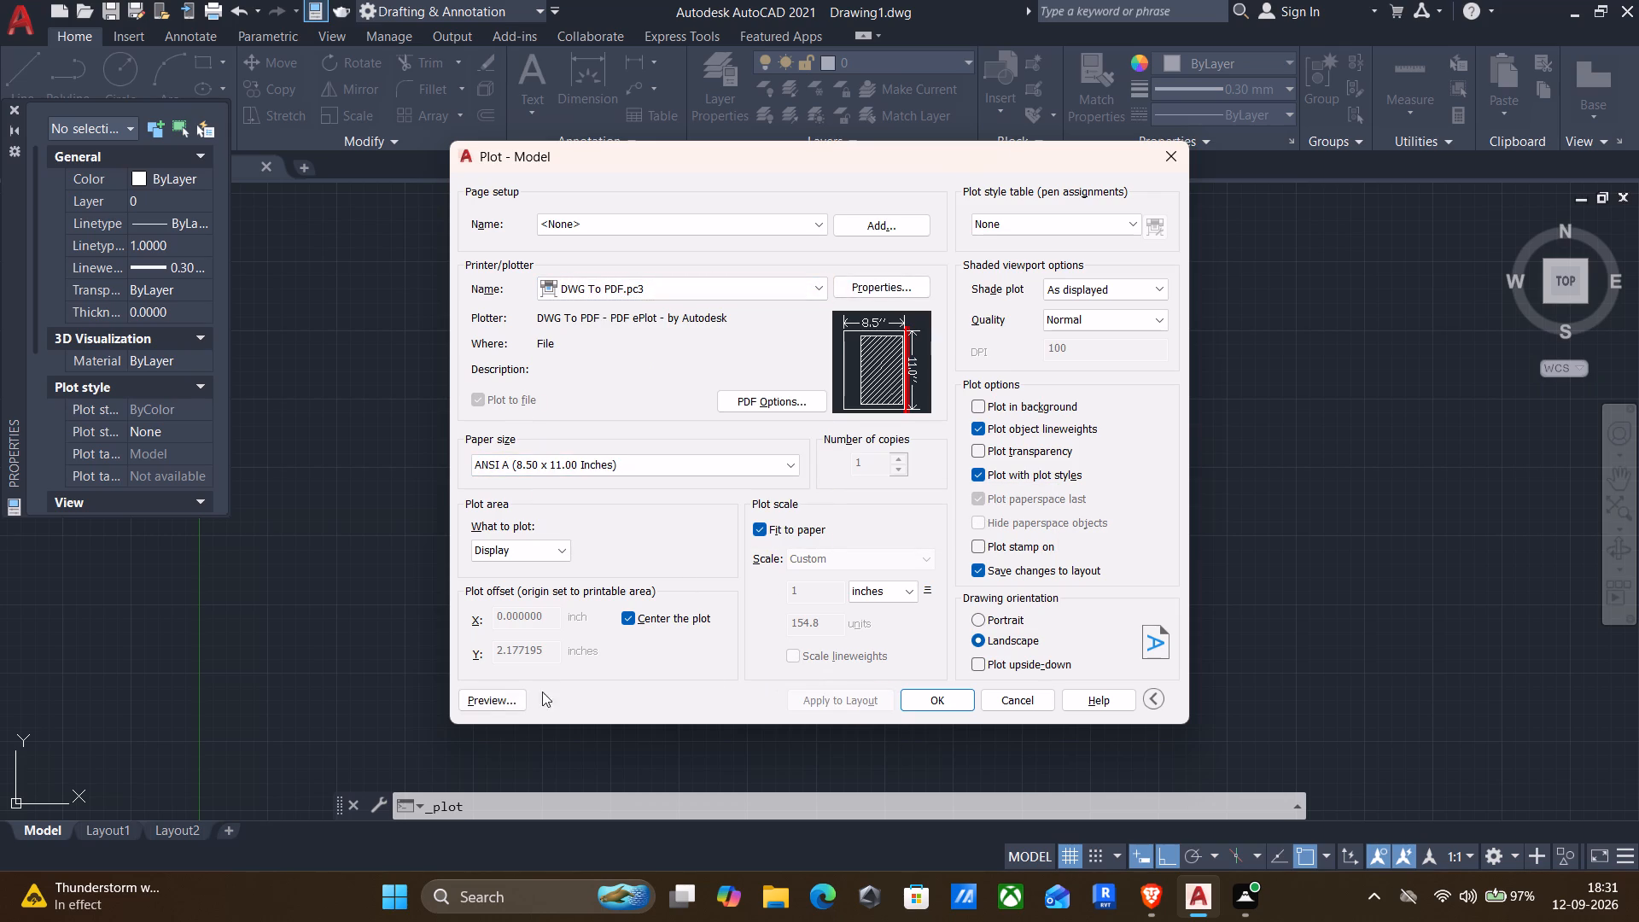
Preview the plot to examine the plate's lines and dimensions on paper, leaving without plotting.
click(488, 701)
scroll(957, 531, up, 4)
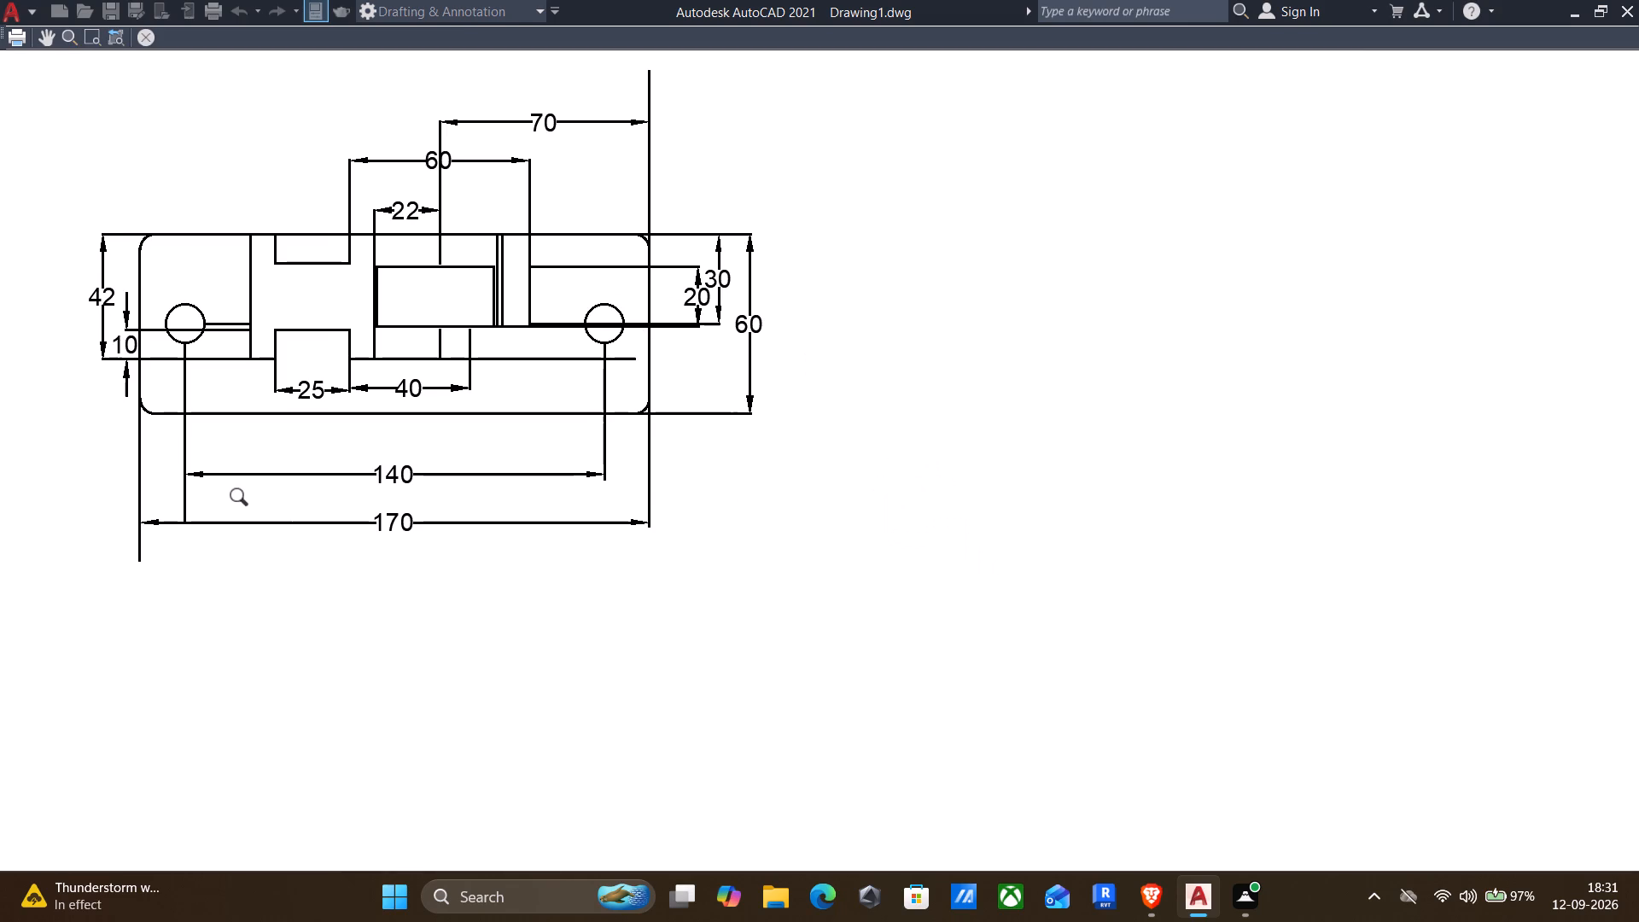
scroll(244, 500, up, 1)
middle_drag(244, 501, 487, 633)
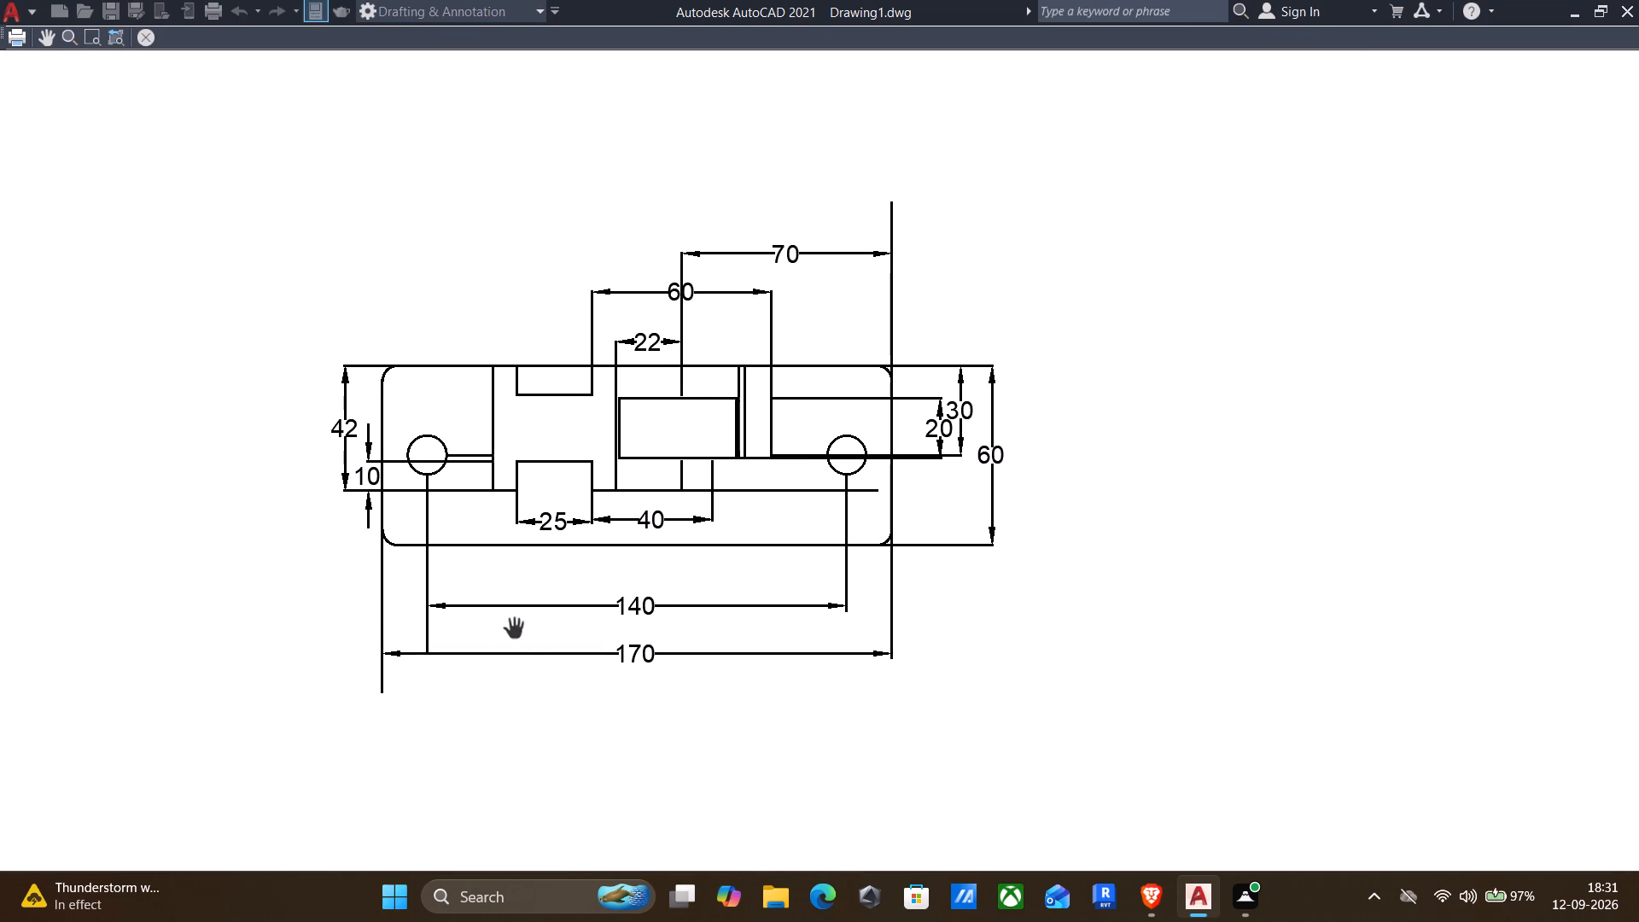
scroll(849, 458, up, 6)
scroll(627, 519, down, 3)
scroll(608, 533, up, 3)
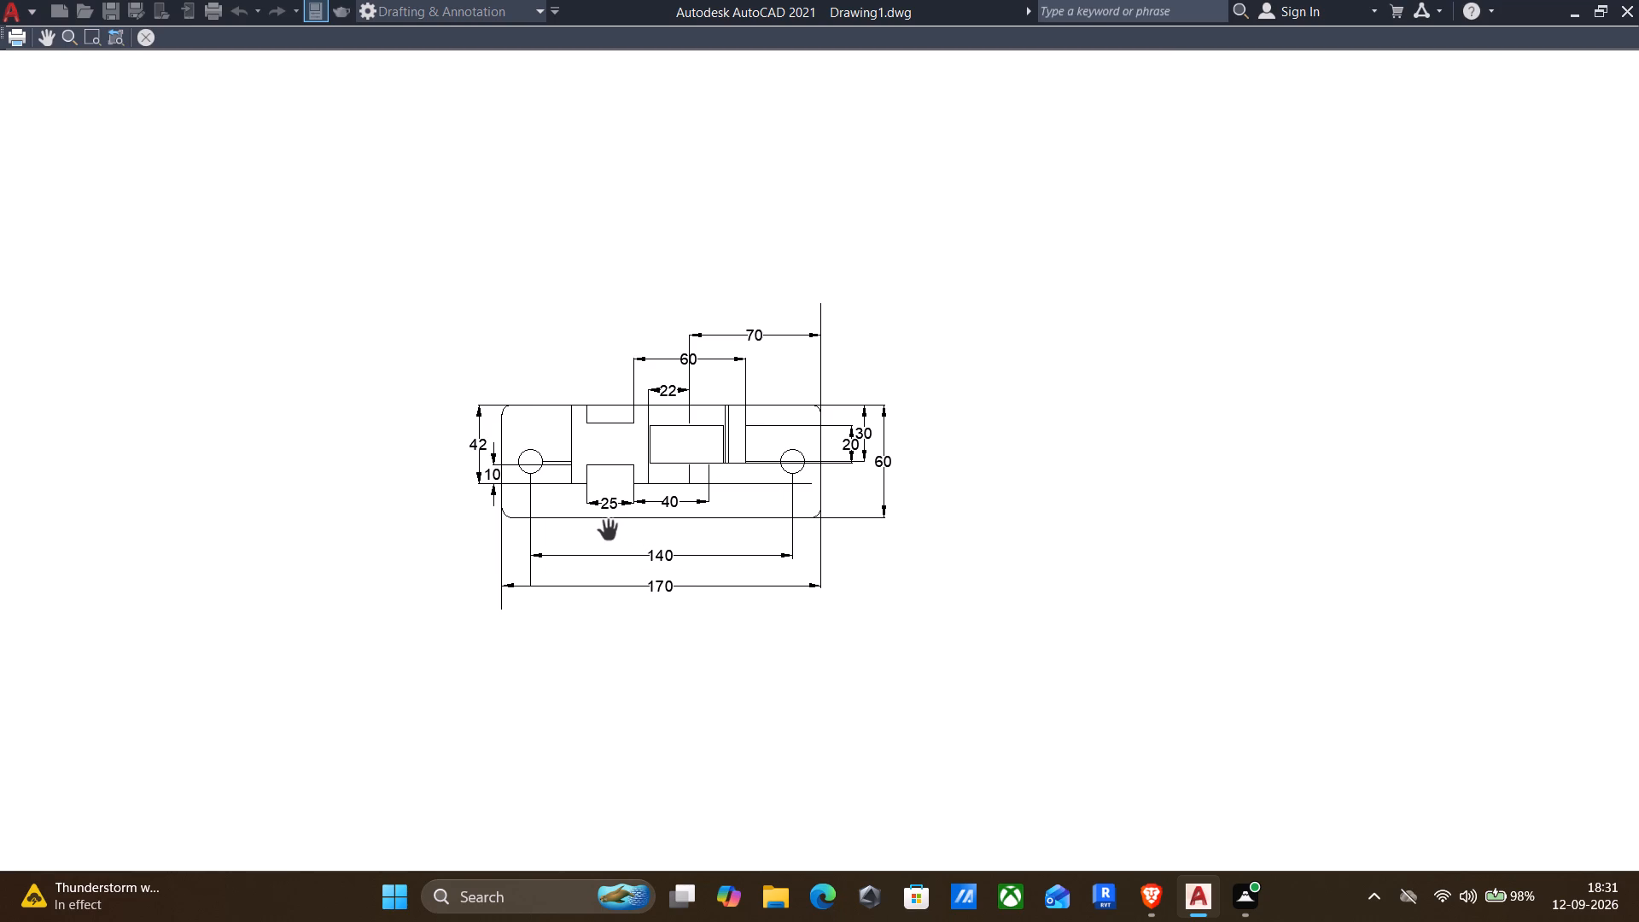
key(Escape)
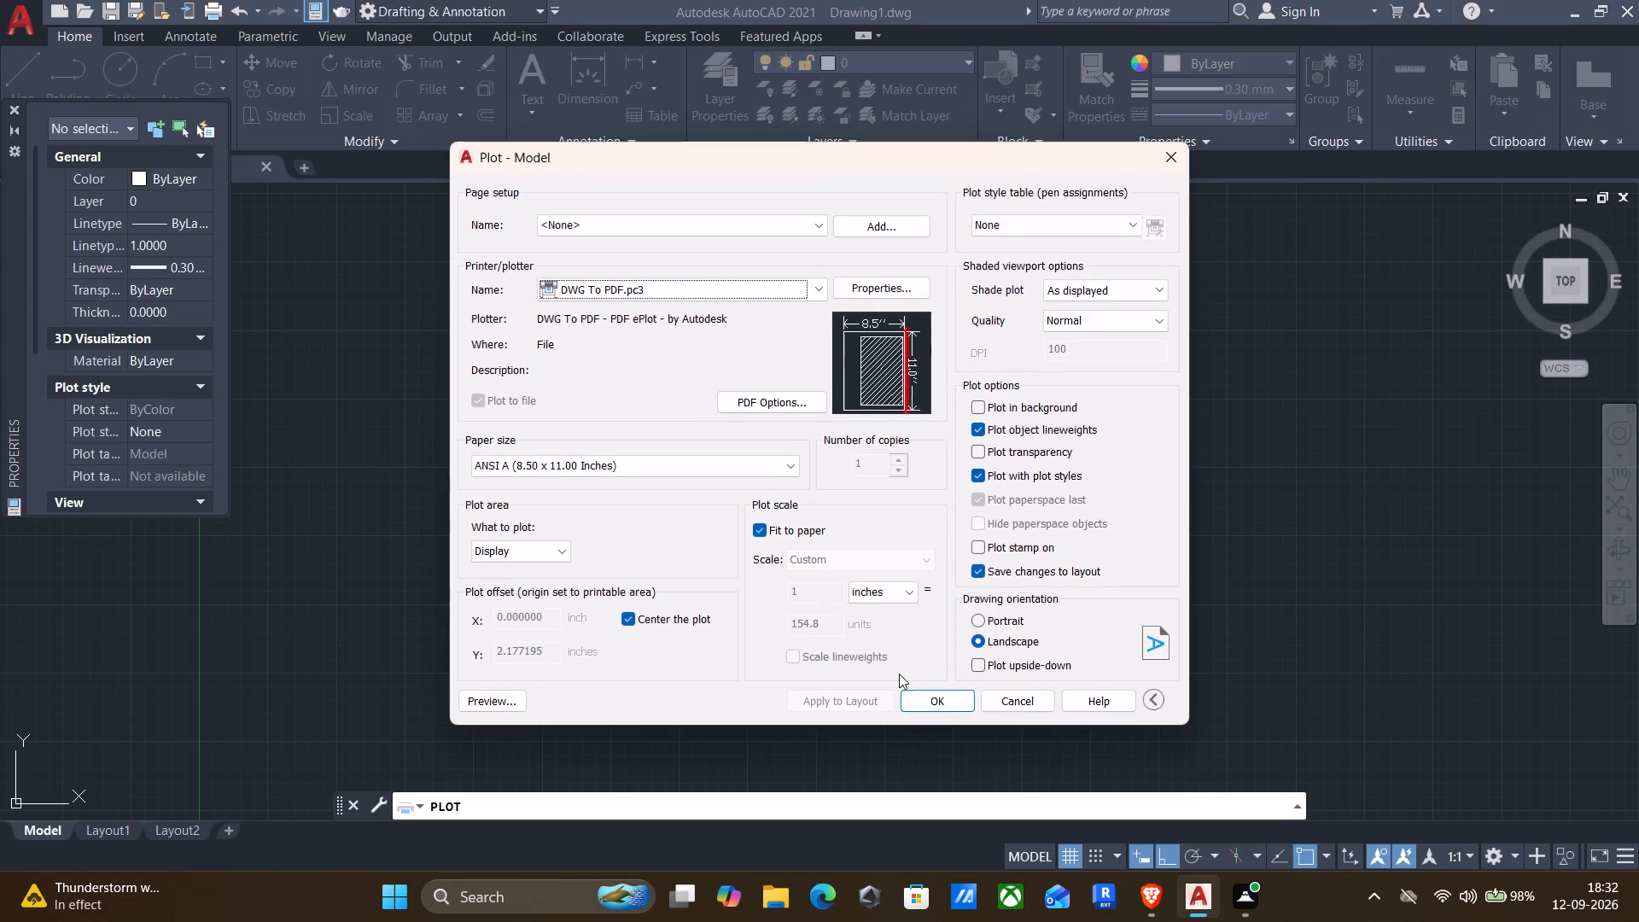
click(997, 697)
Draw two 6.5 long vertical lines from the left hole's centre, one up and one down to its circle.
scroll(936, 610, up, 3)
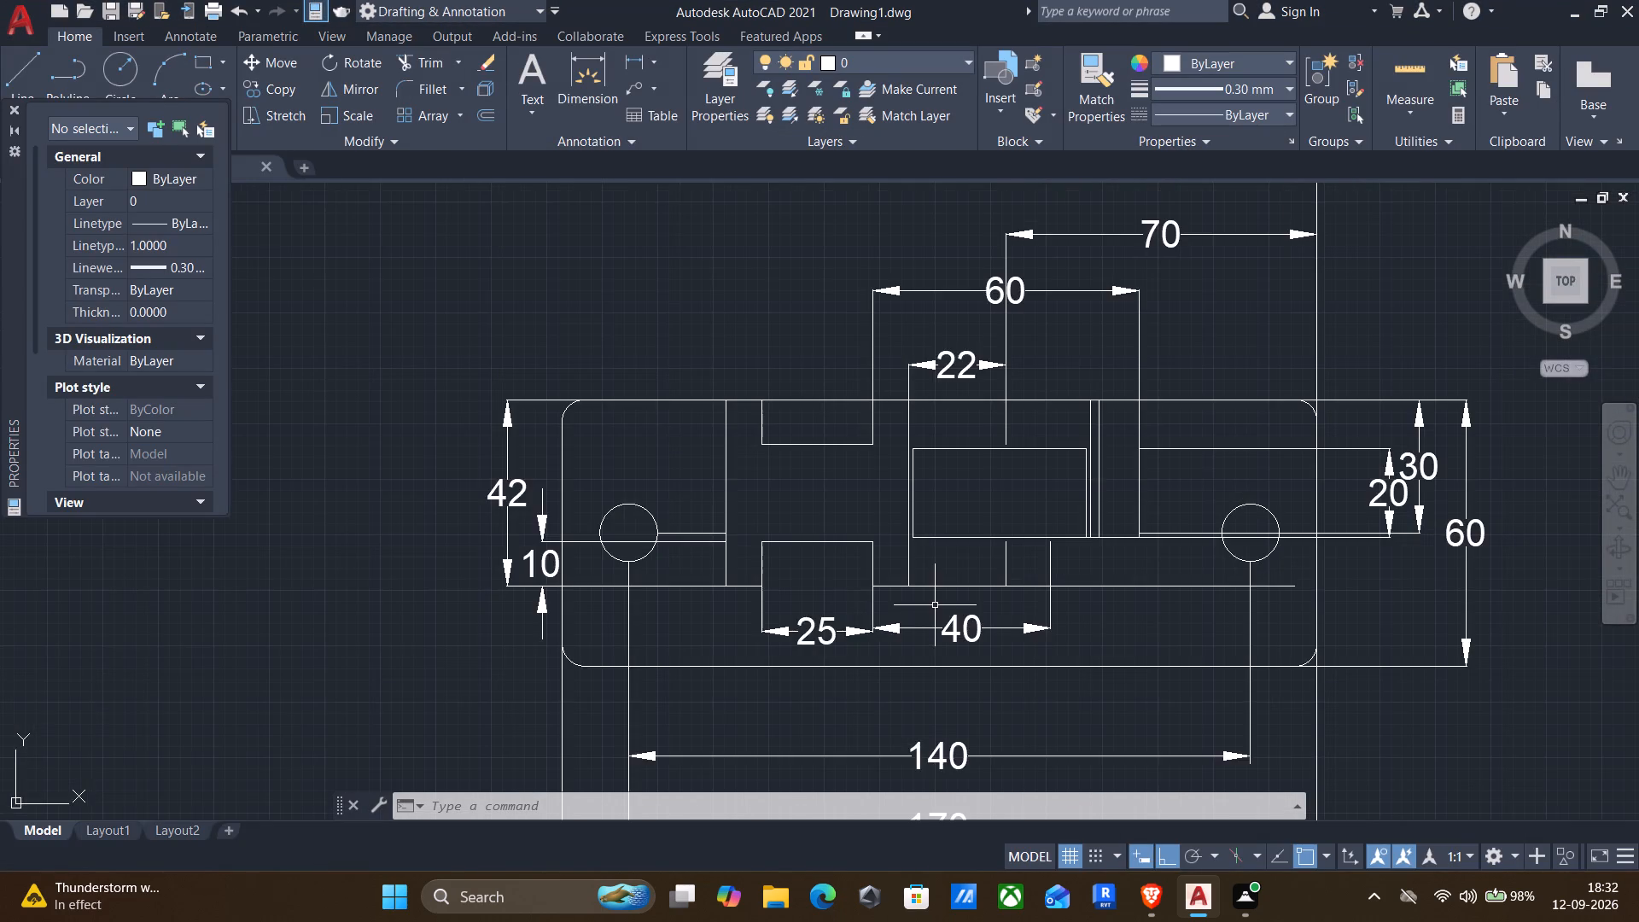
scroll(951, 642, down, 1)
middle_drag(951, 685, 912, 657)
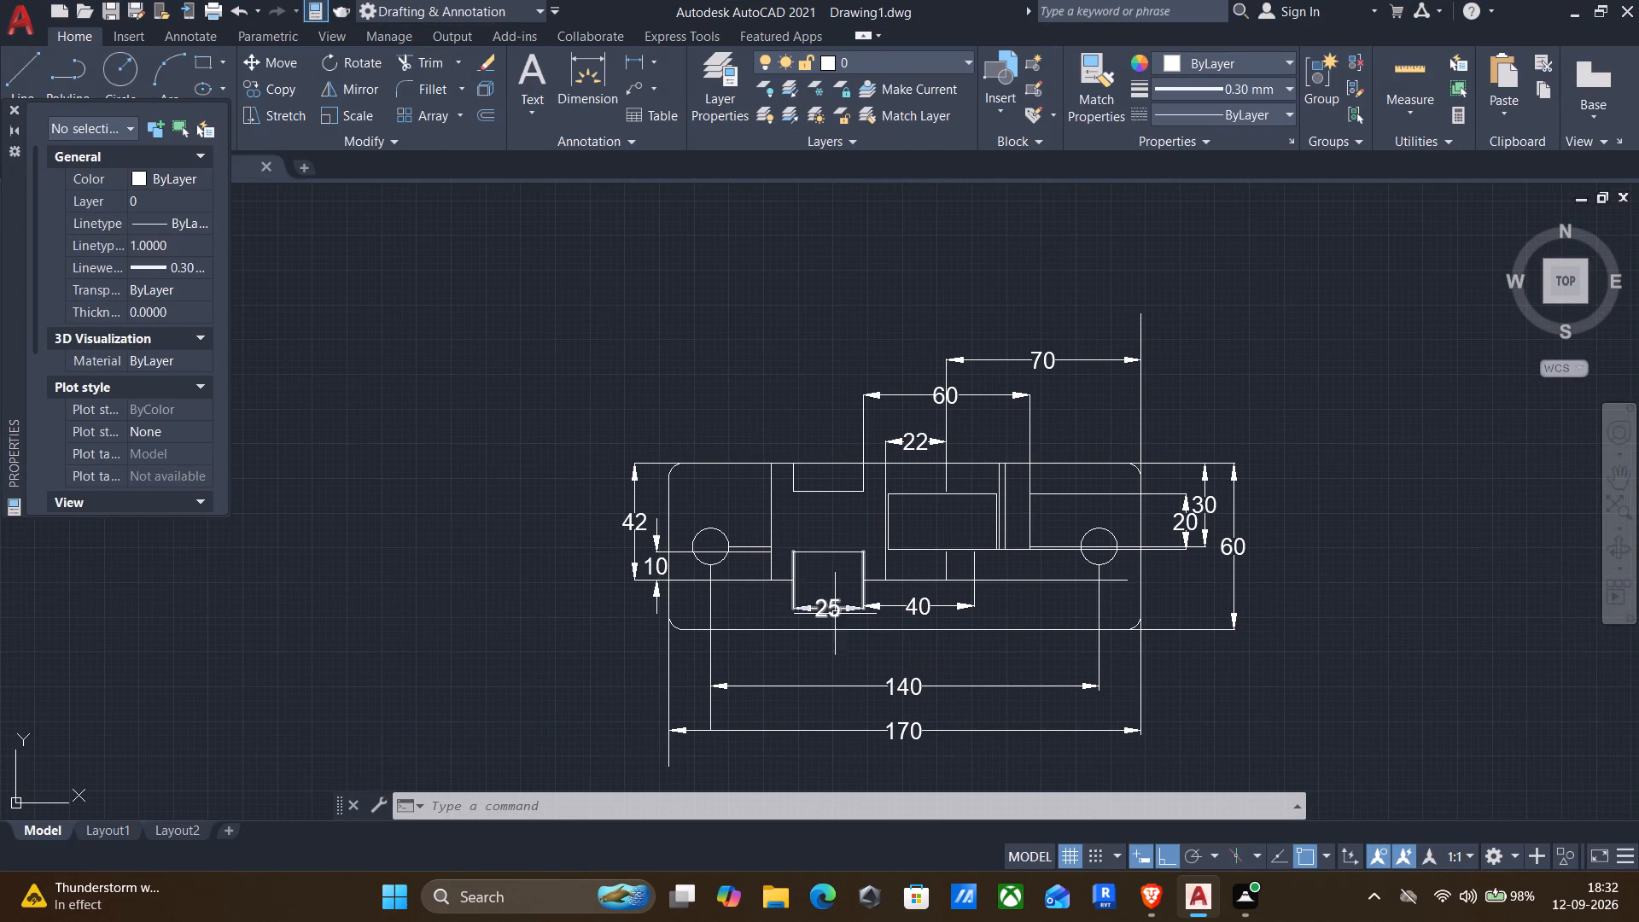
key(l)
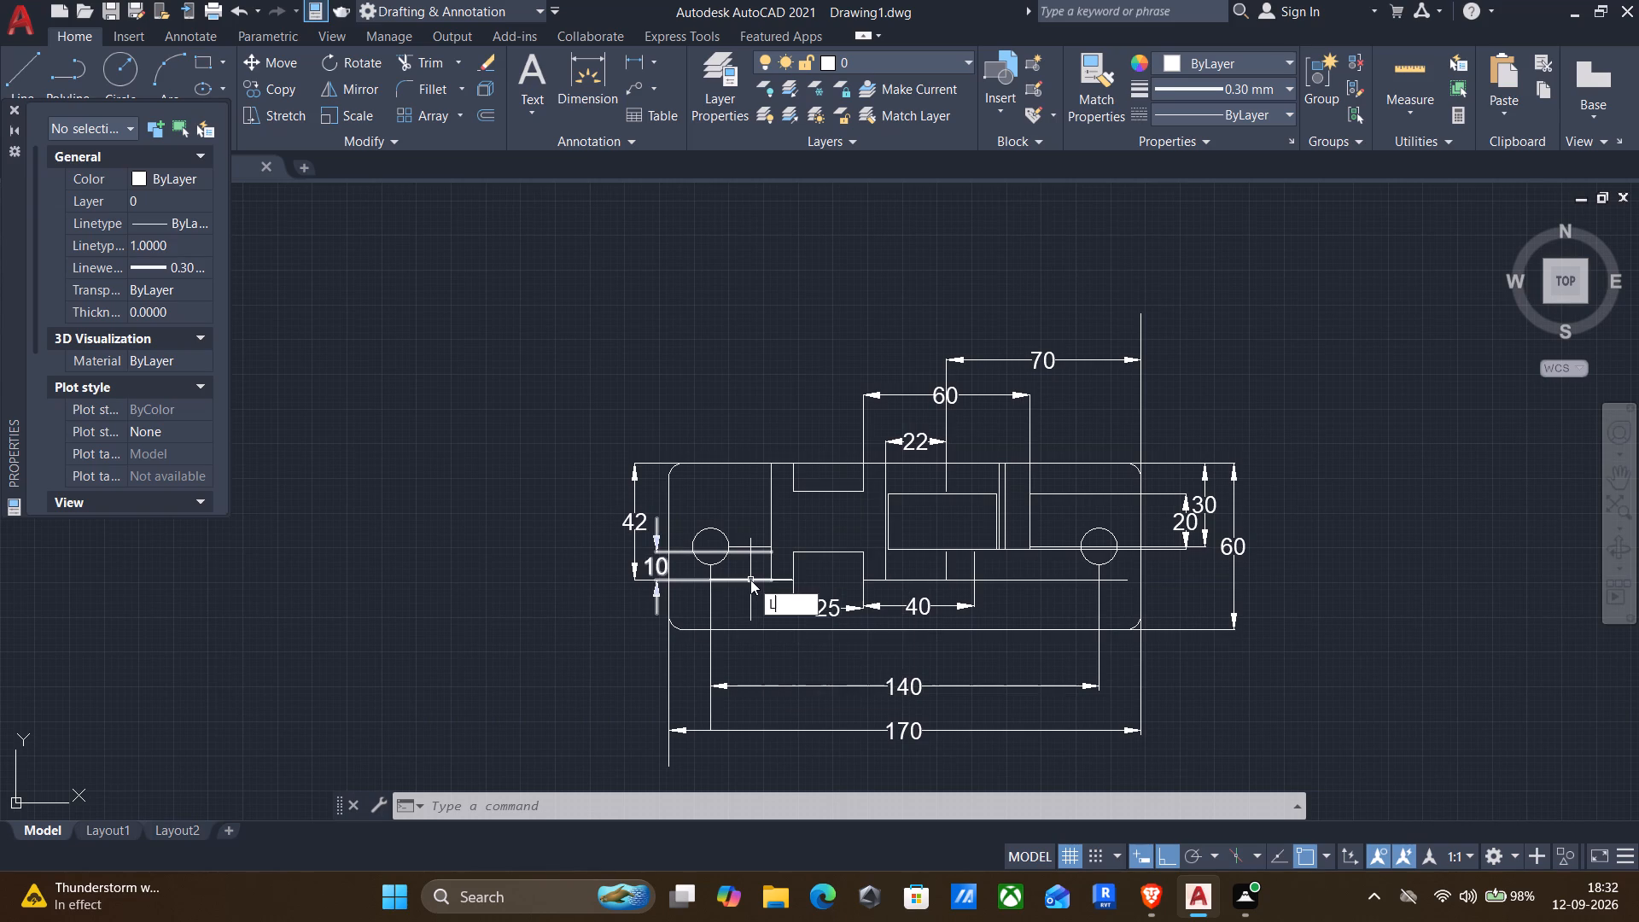
key(Return)
scroll(720, 528, up, 2)
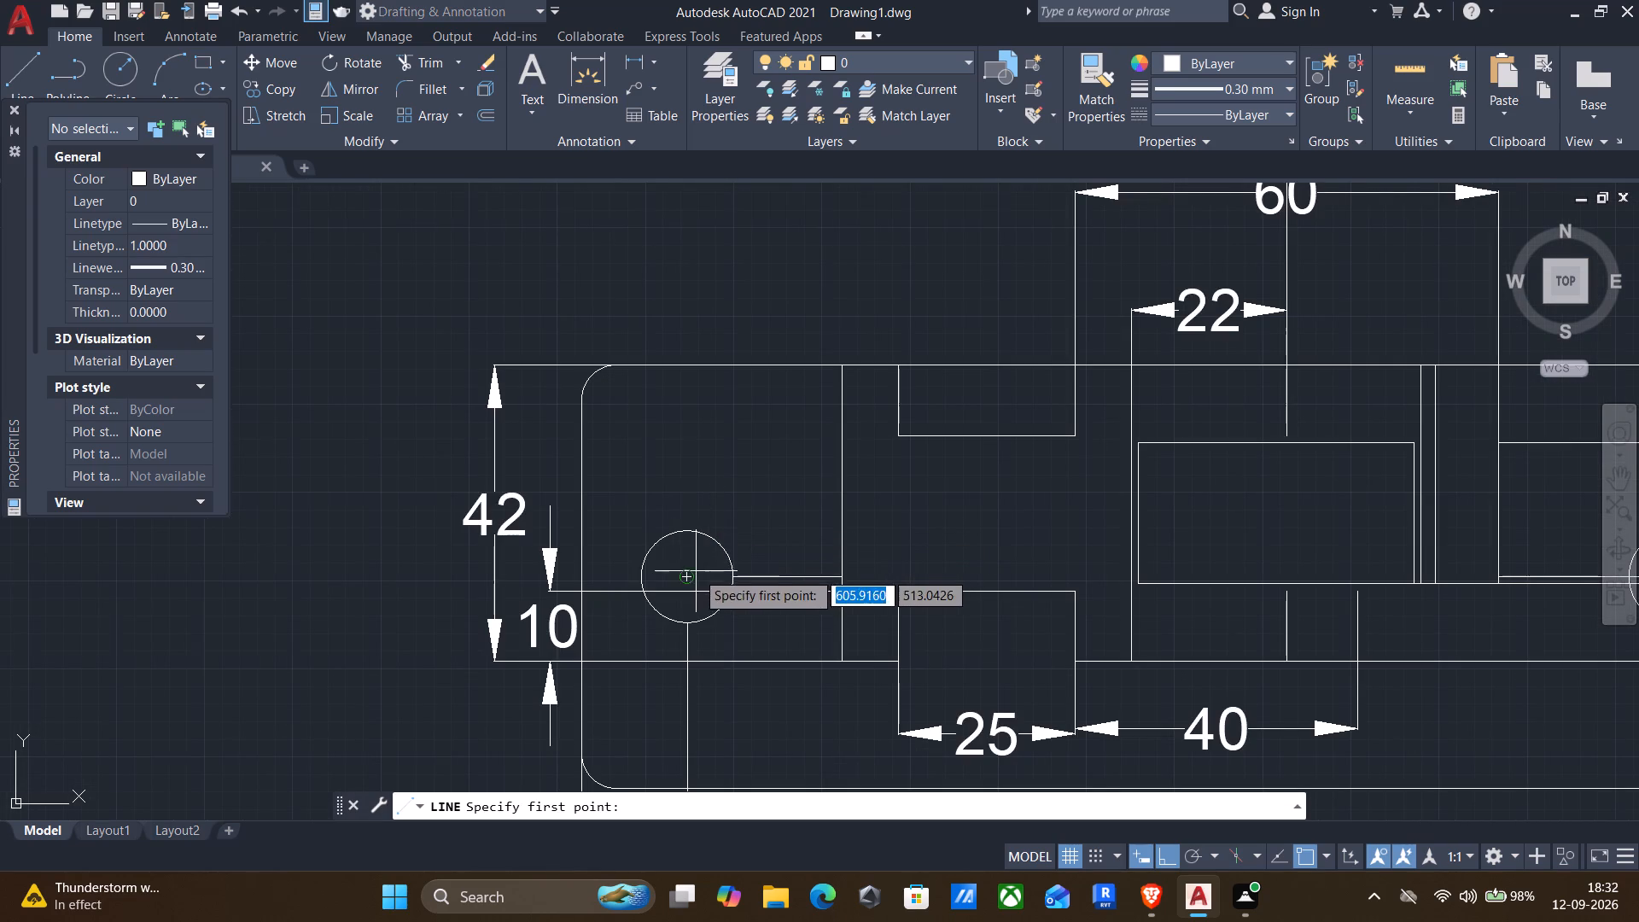
click(686, 577)
click(698, 528)
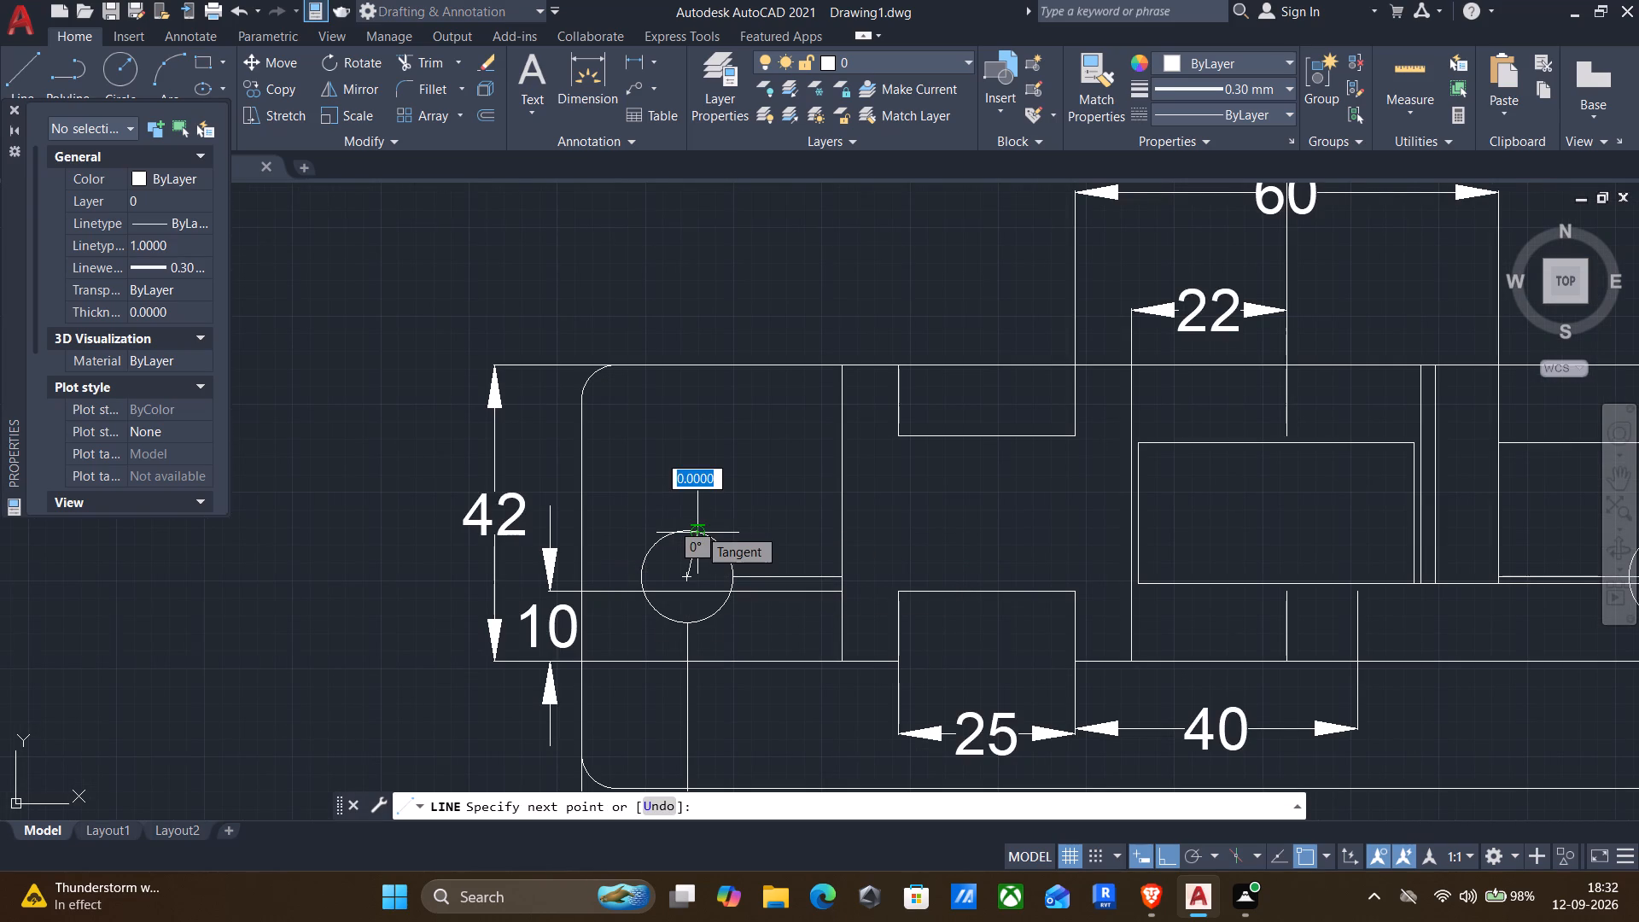
key(ctrl+z)
click(684, 534)
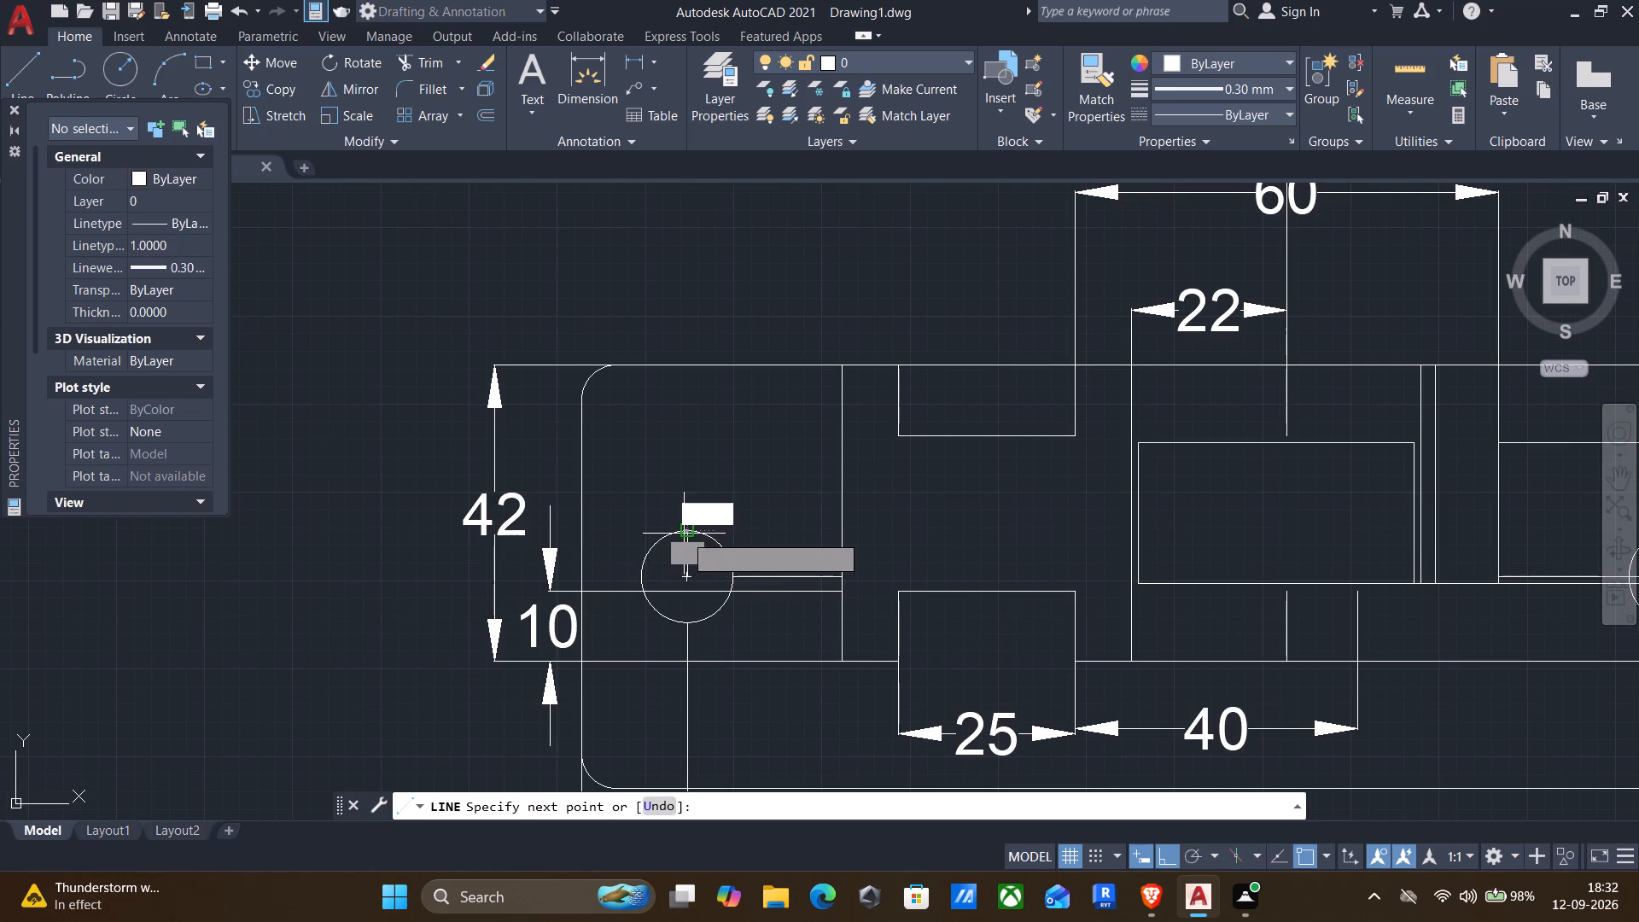
key(Return)
key(Return)
click(689, 576)
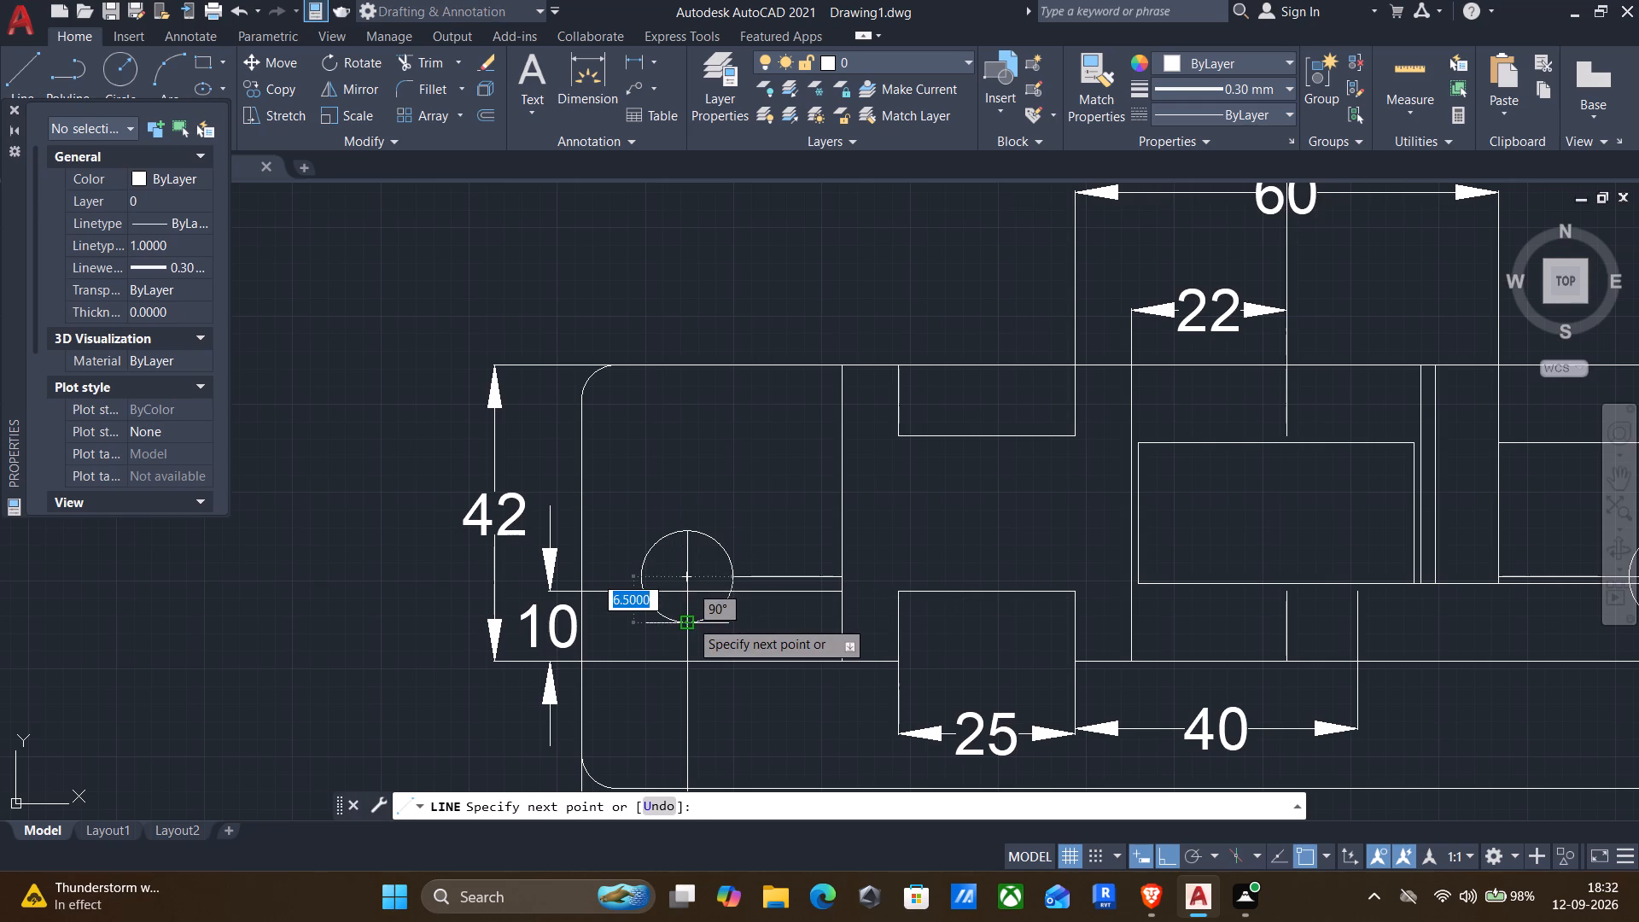
click(690, 620)
key(Return)
Draw two horizontal lines from the left hole's centre to its circle, 6.5 to the right and one to the left.
key(Return)
click(691, 584)
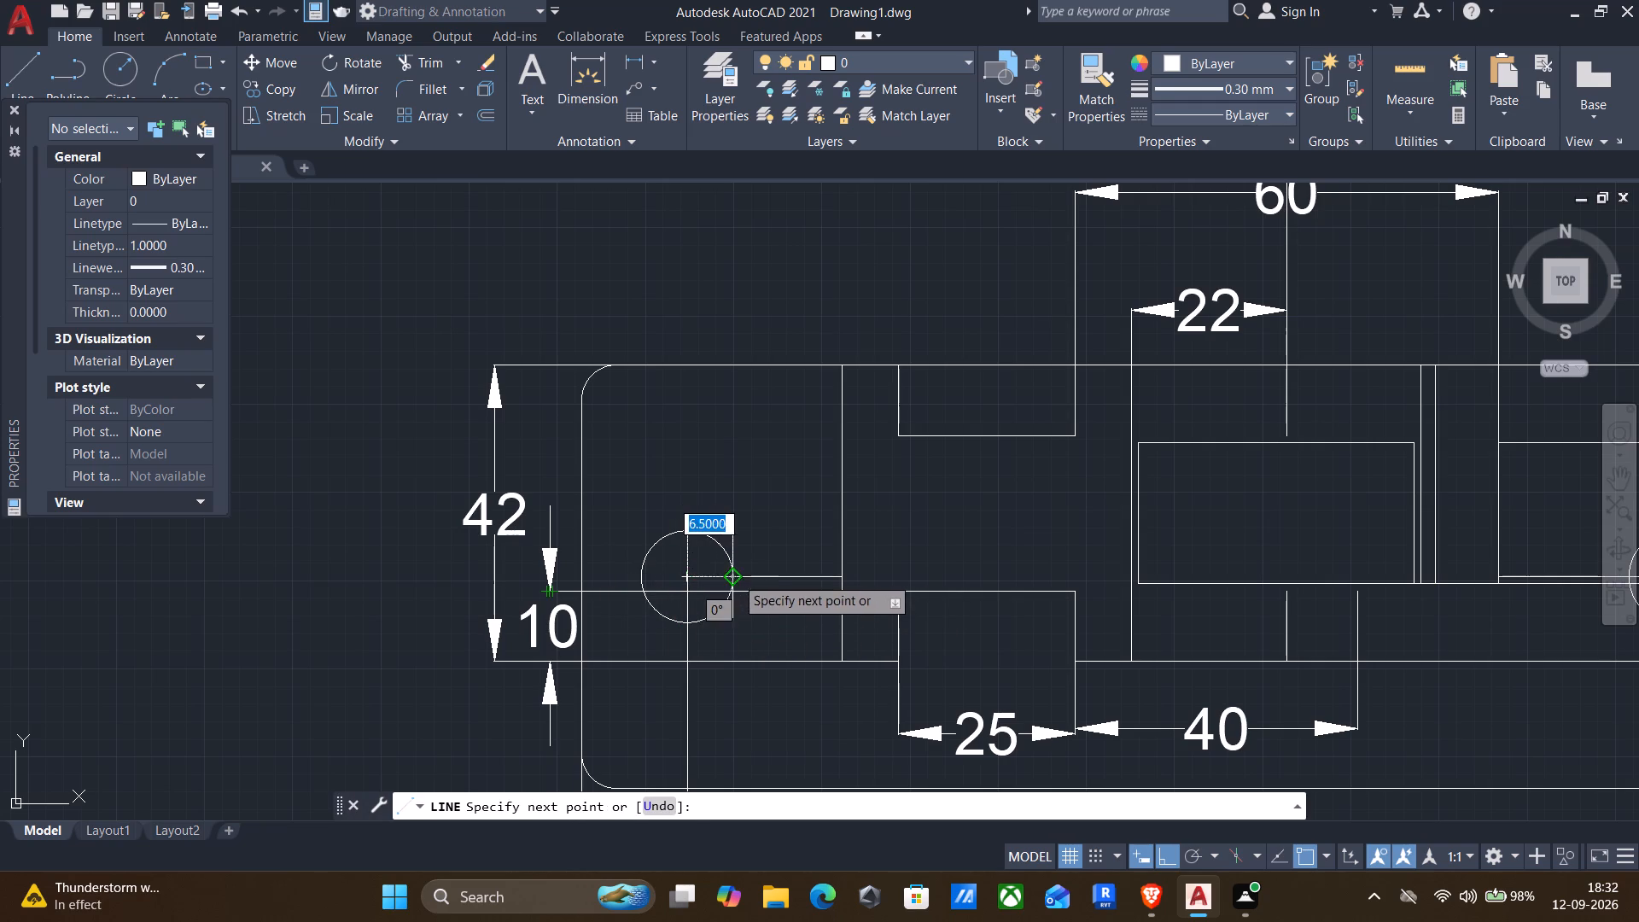
click(735, 576)
key(Return)
key(Return)
click(690, 576)
click(633, 583)
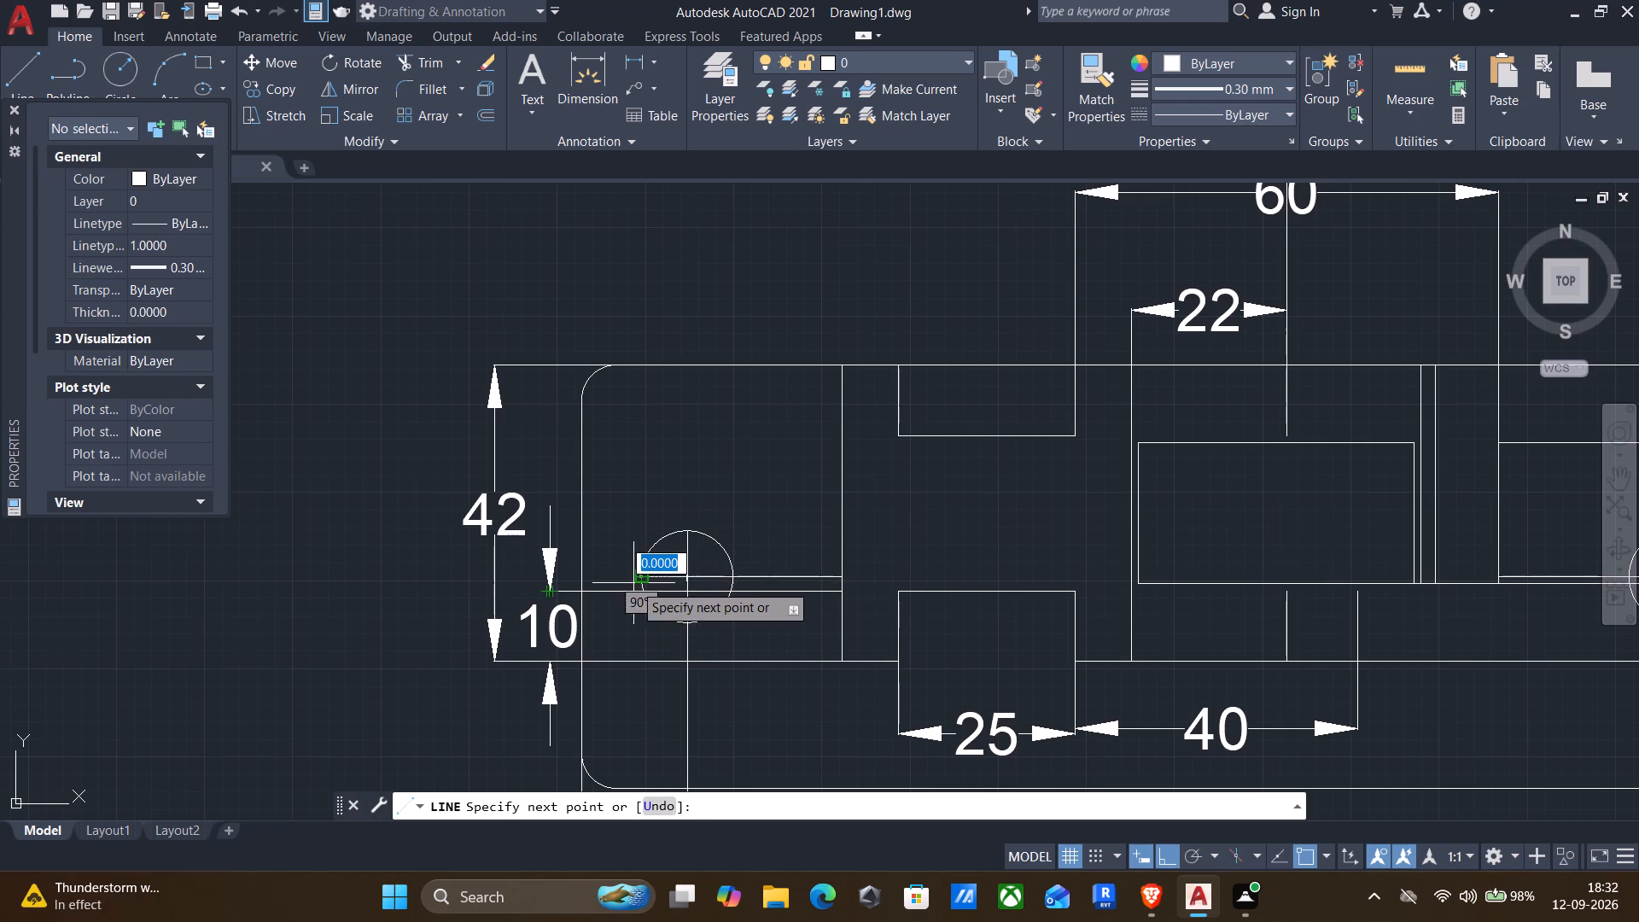
key(Return)
Draw two vertical lines from the right hole's centre, one up and one down to its circle.
scroll(708, 588, down, 2)
middle_drag(828, 611, 753, 645)
scroll(1076, 634, up, 2)
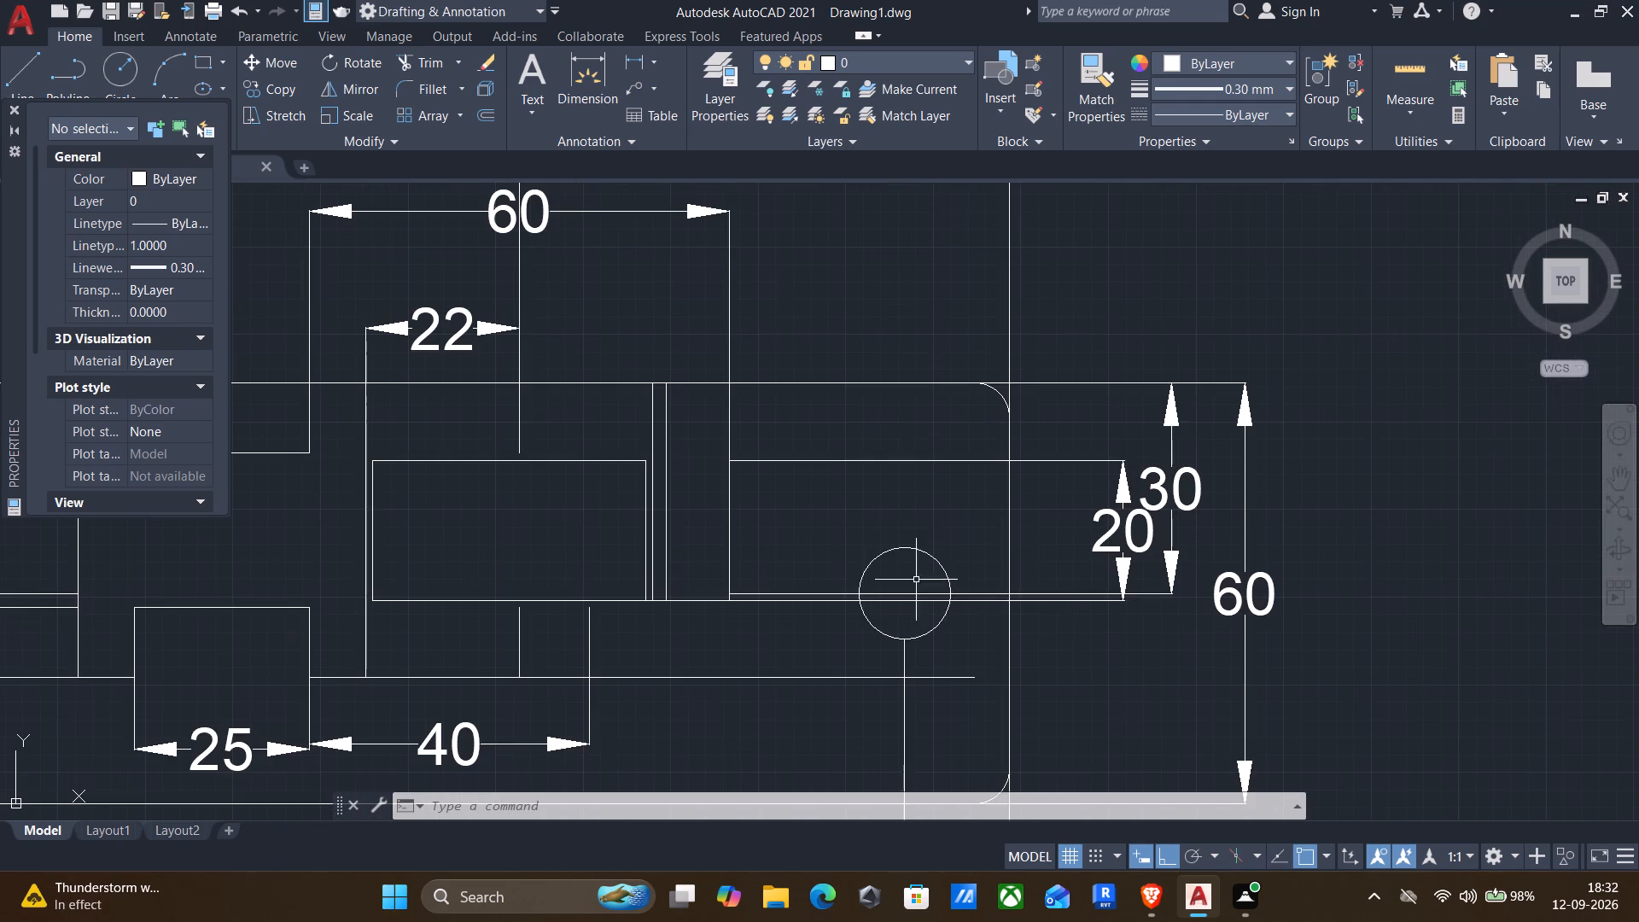
key(Return)
click(901, 592)
click(909, 551)
key(Return)
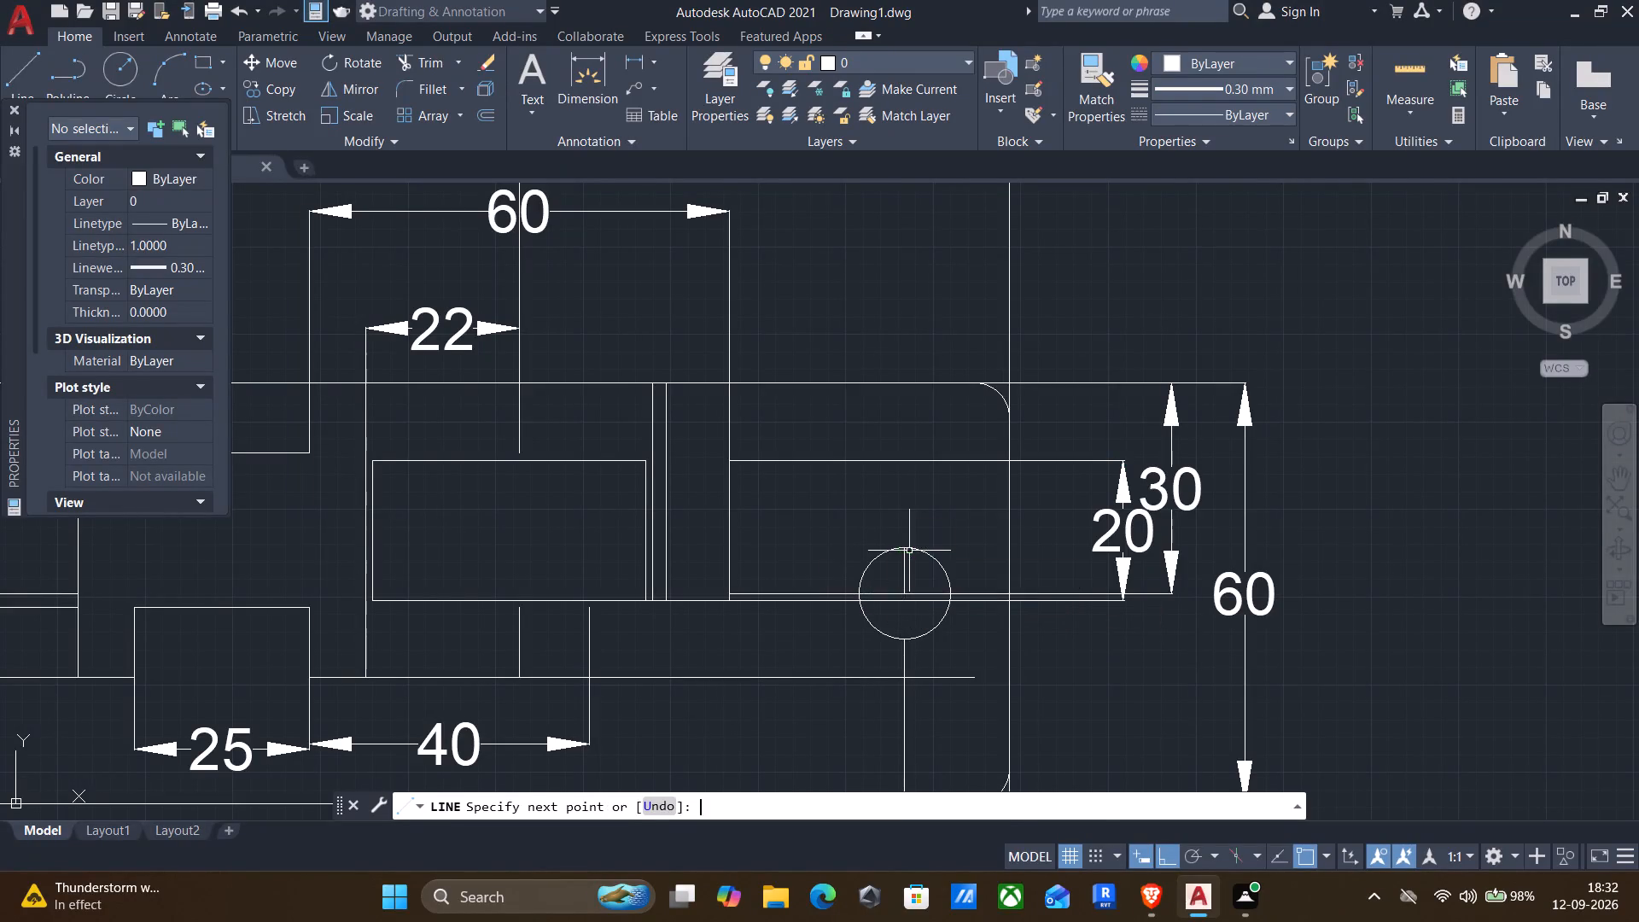
key(Return)
click(904, 594)
click(901, 640)
key(Return)
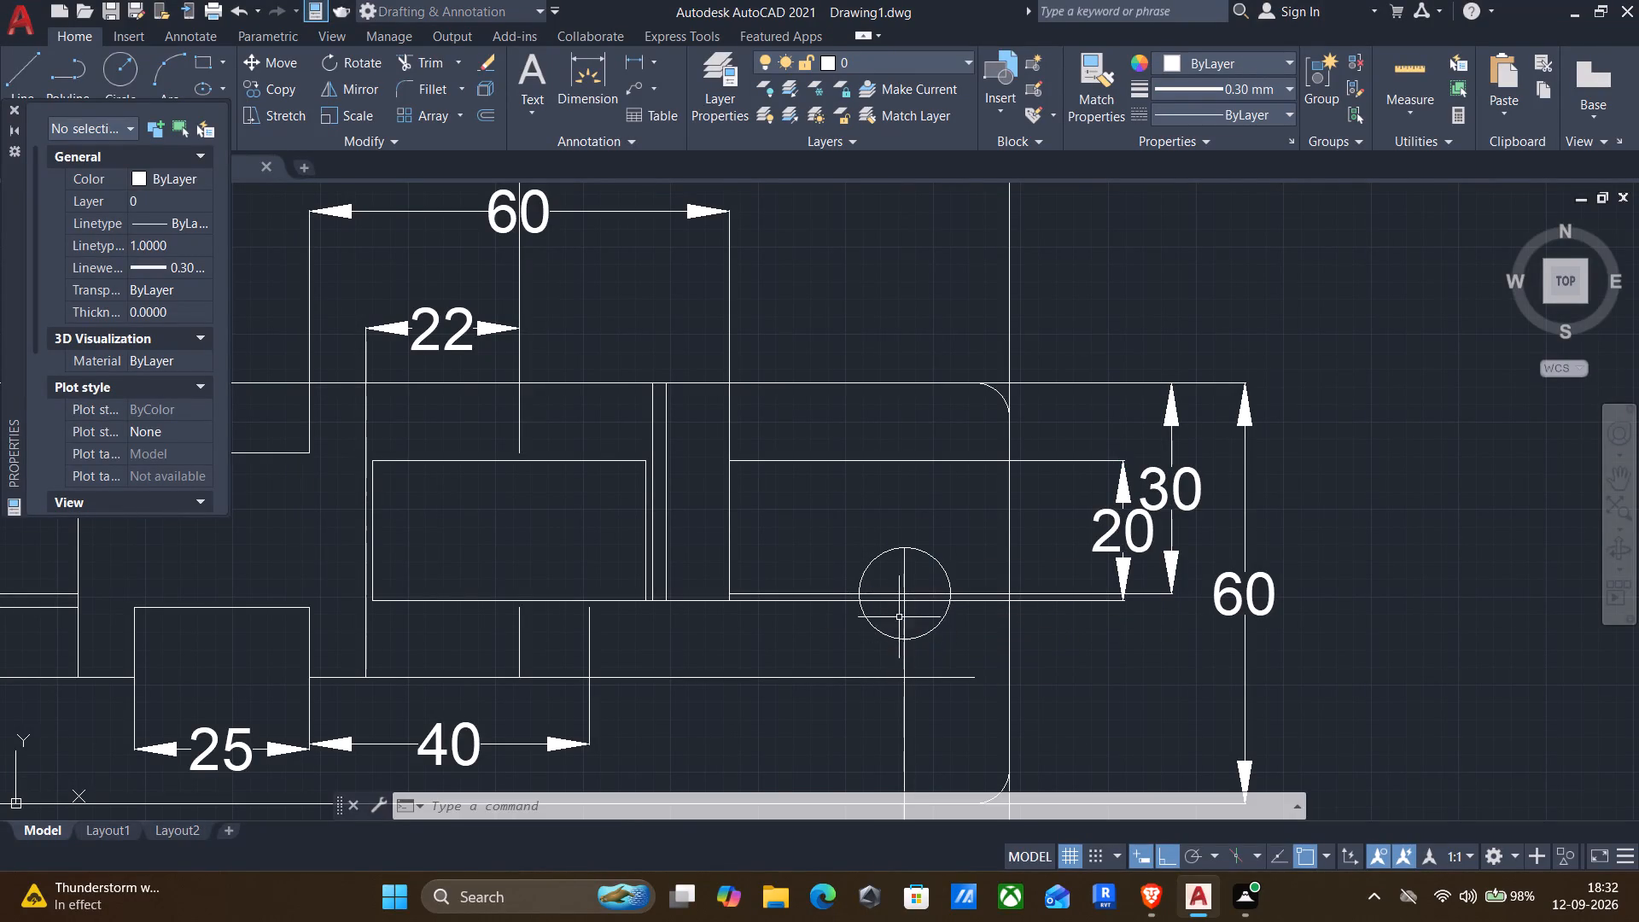
Draw two horizontal lines from the right hole's centre to its circle, one to each side.
key(Return)
click(905, 594)
scroll(949, 590, up, 1)
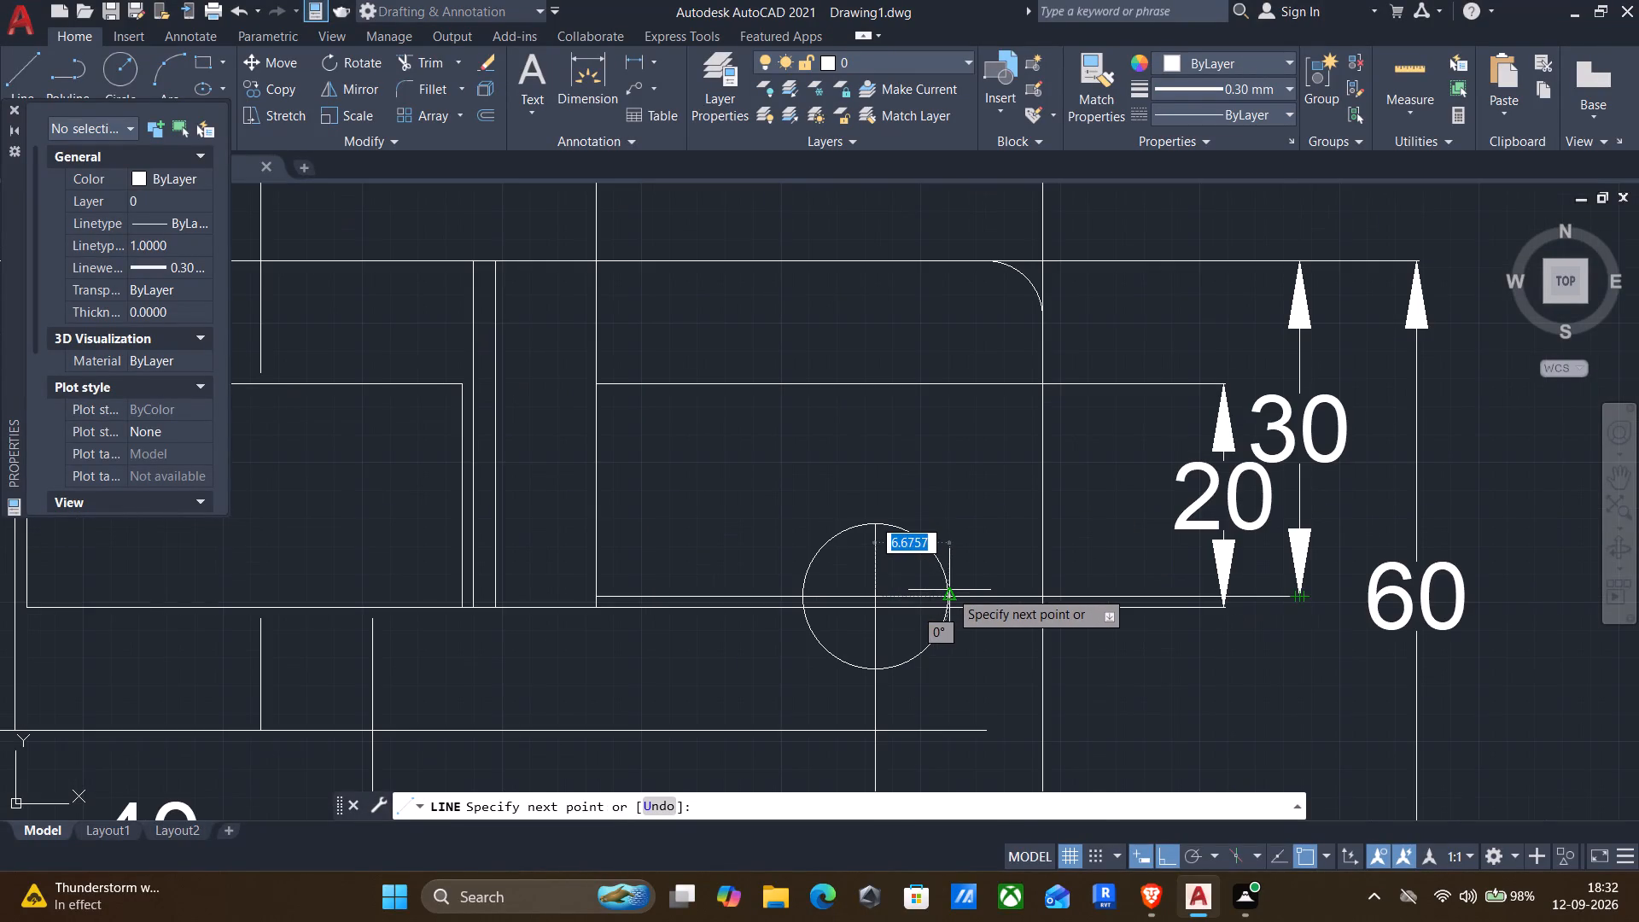
click(949, 590)
key(Return)
key(Return)
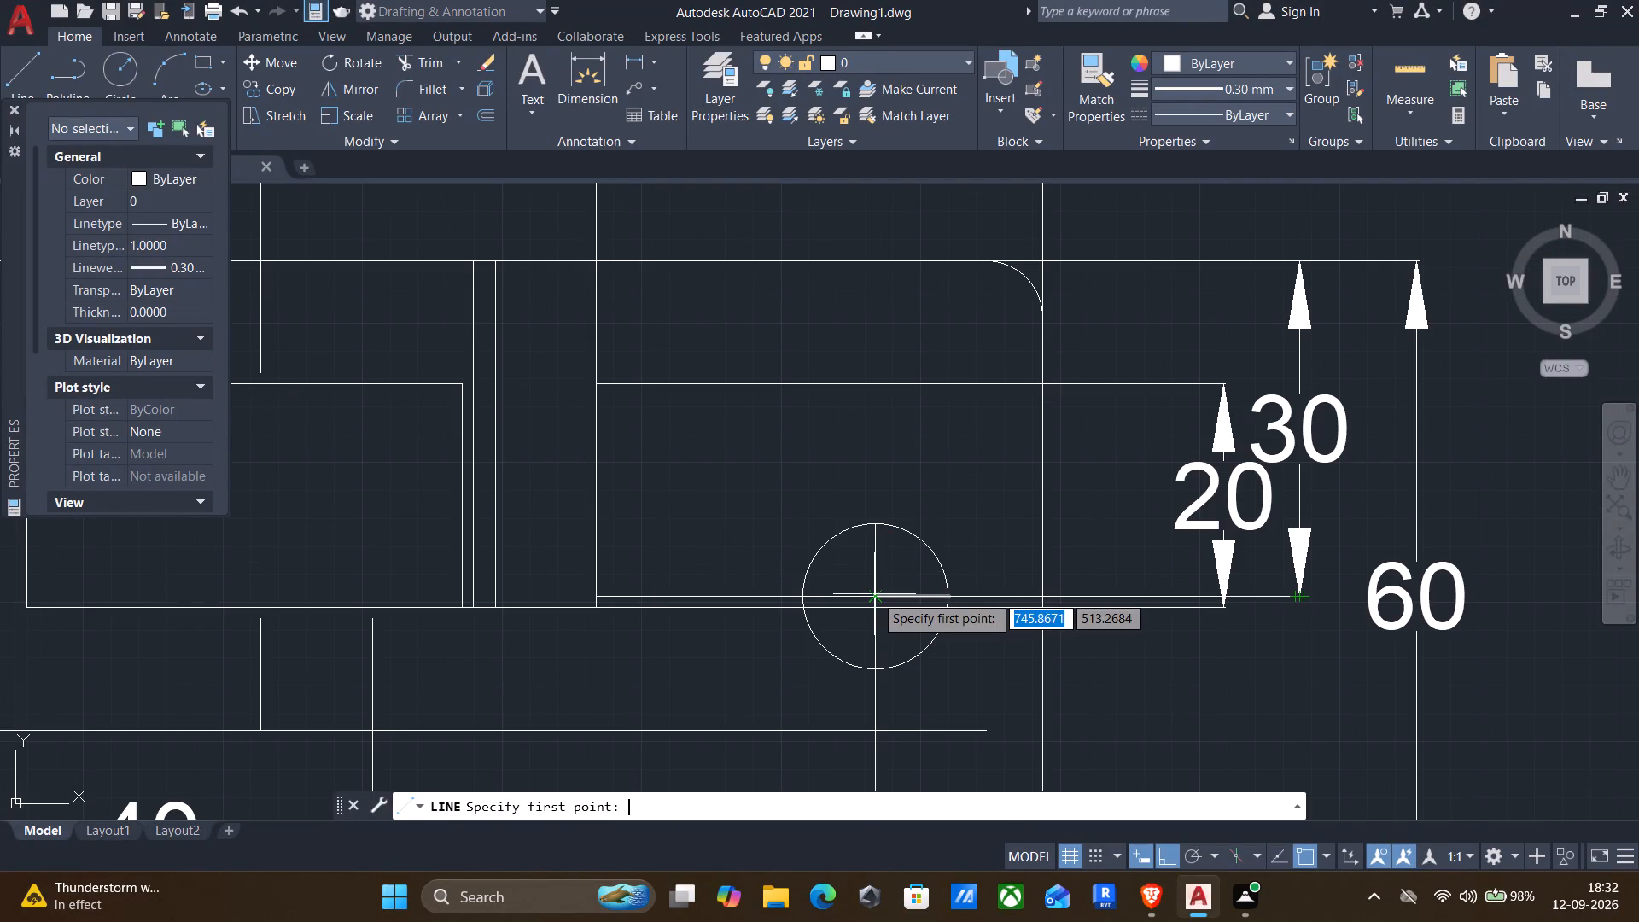
click(874, 594)
click(799, 594)
key(Return)
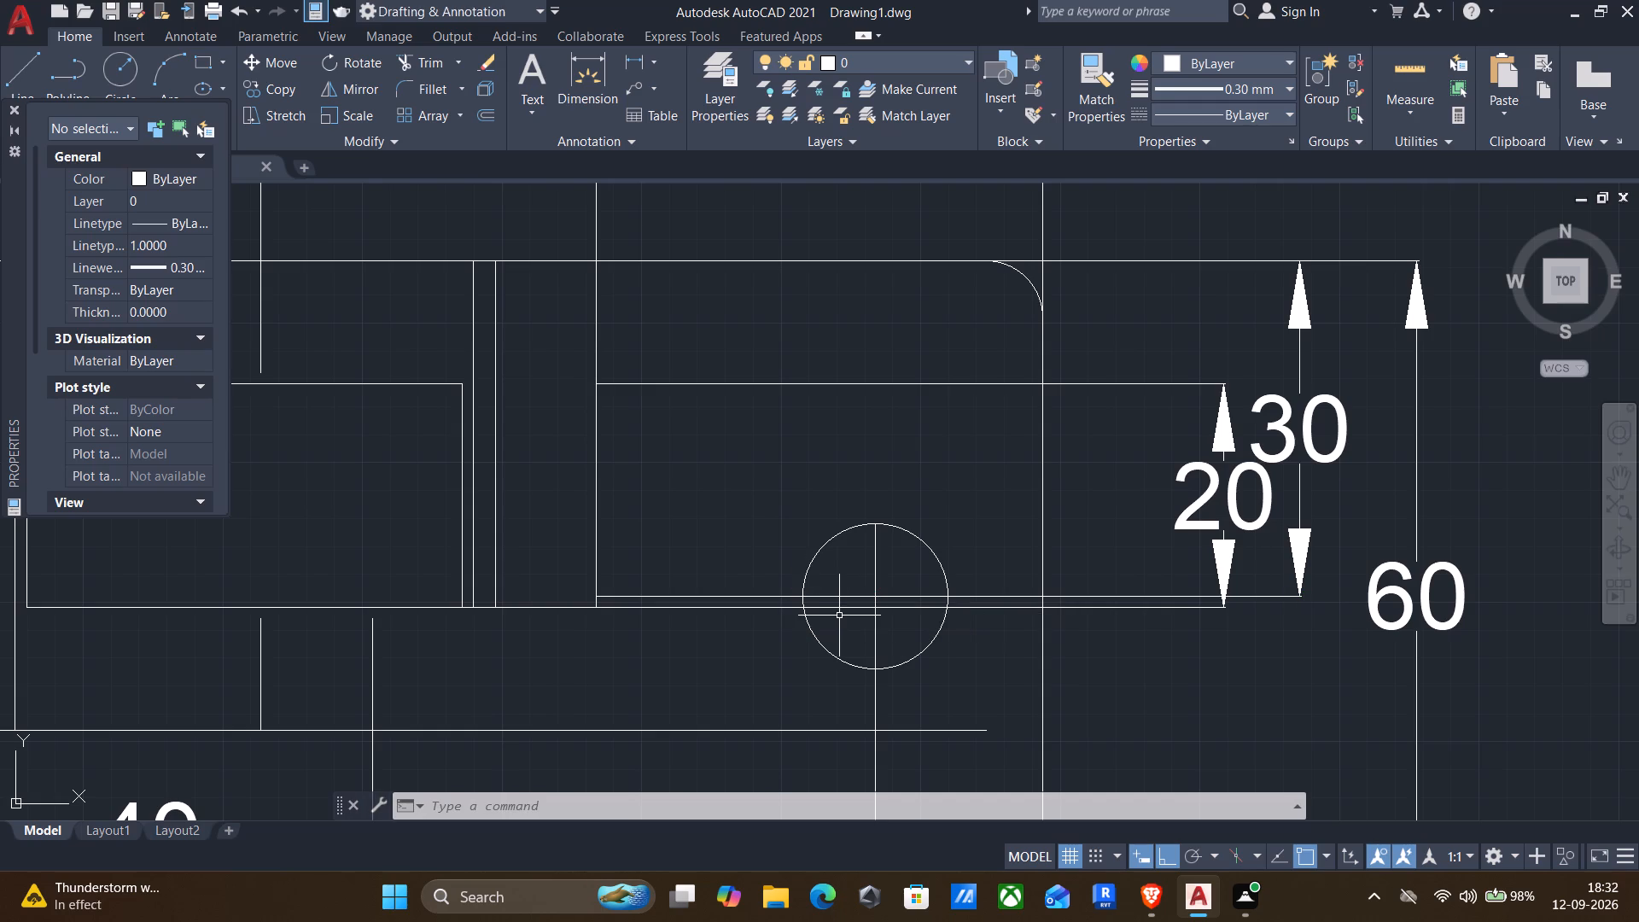
Load the HIDDEN2 linetype into the drawing from acad.lin.
scroll(860, 689, down, 2)
click(1274, 118)
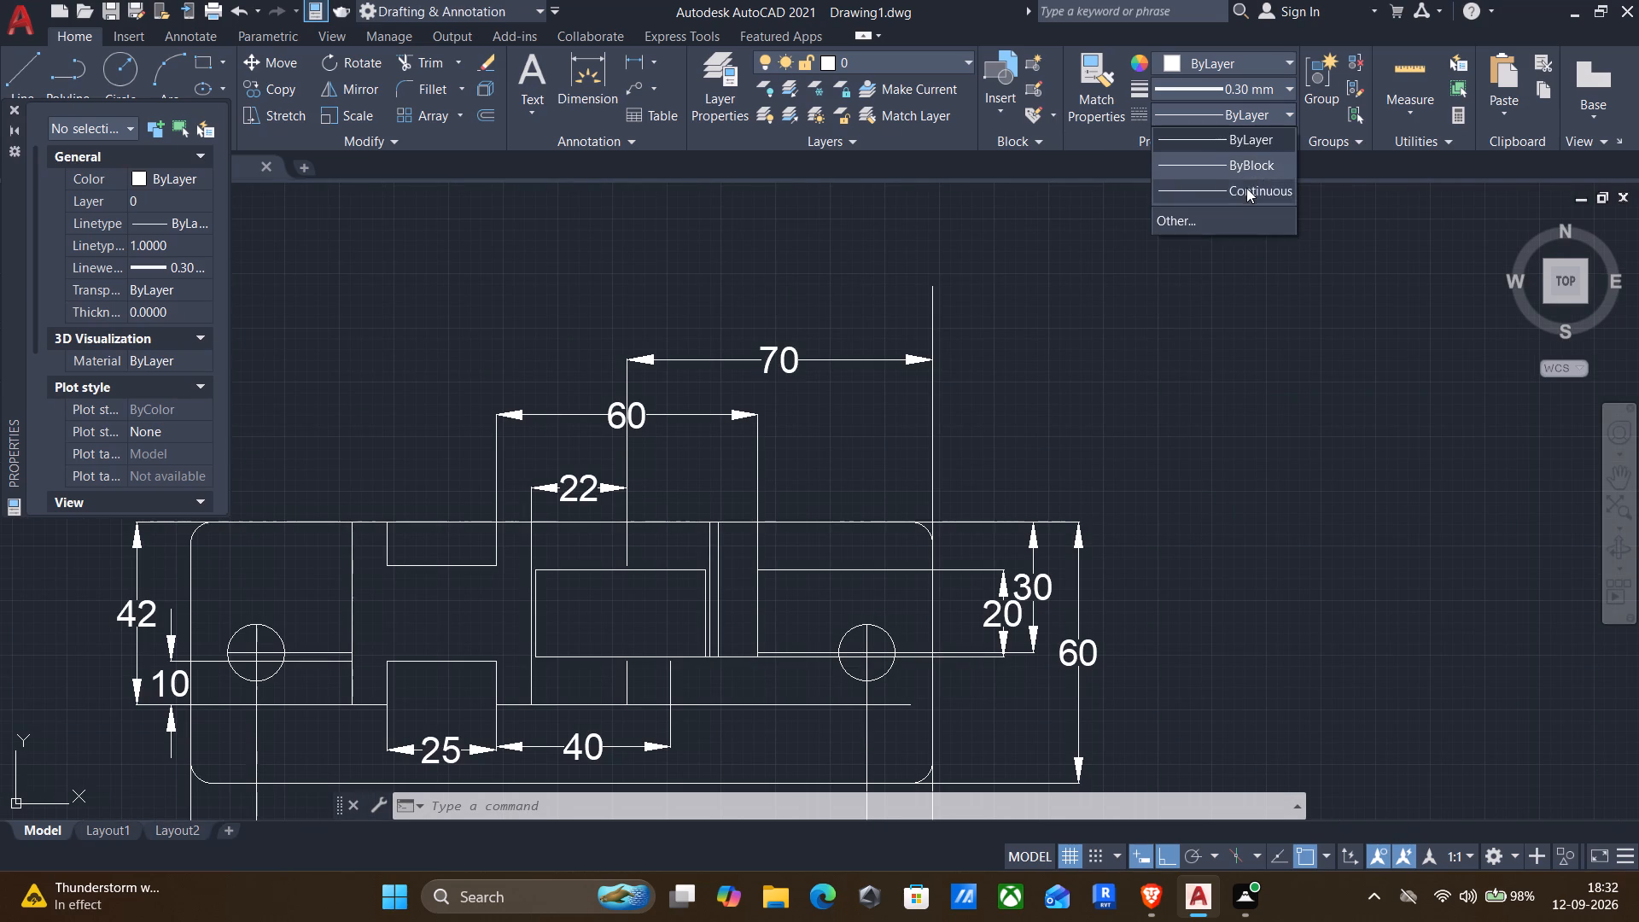
click(1227, 218)
click(960, 262)
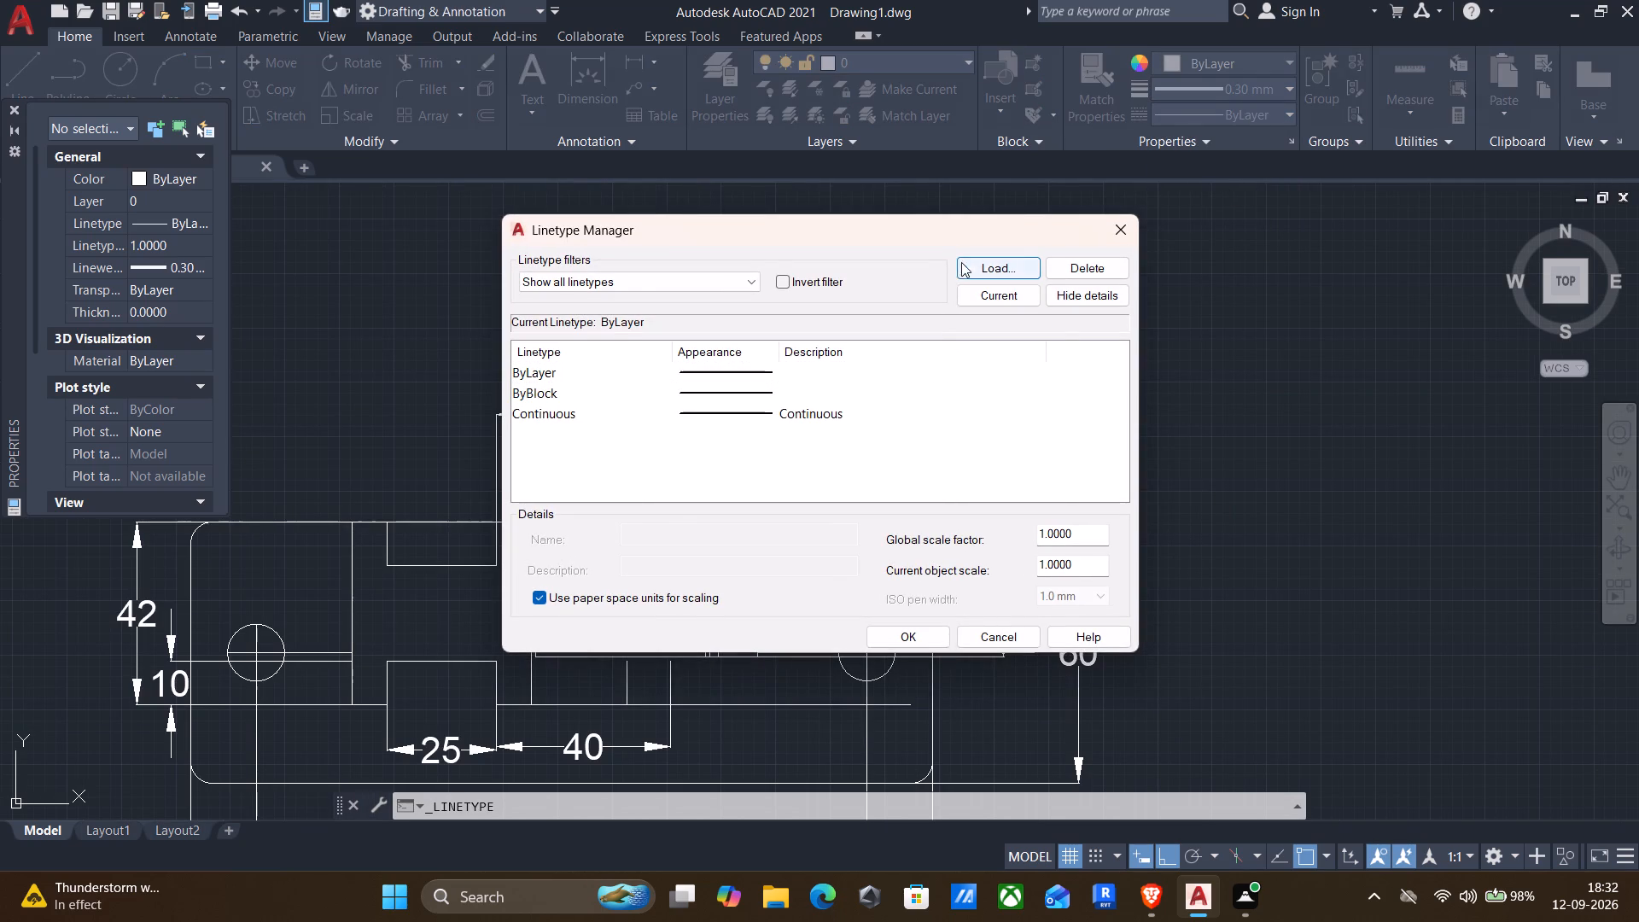
scroll(773, 425, down, 7)
scroll(698, 504, down, 2)
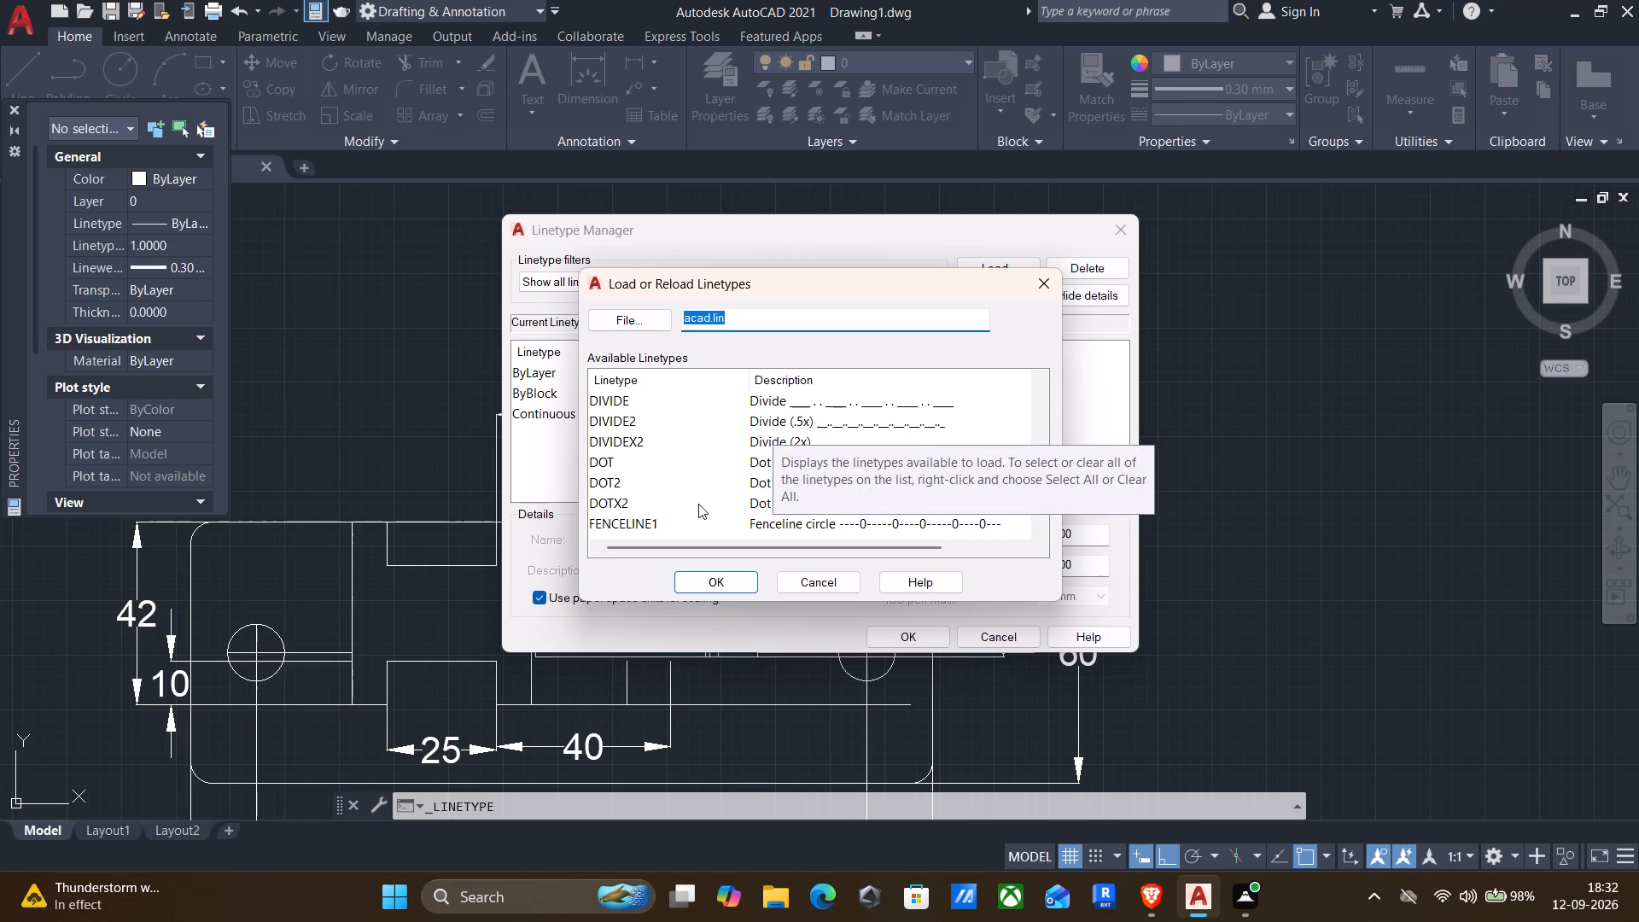
scroll(767, 487, down, 2)
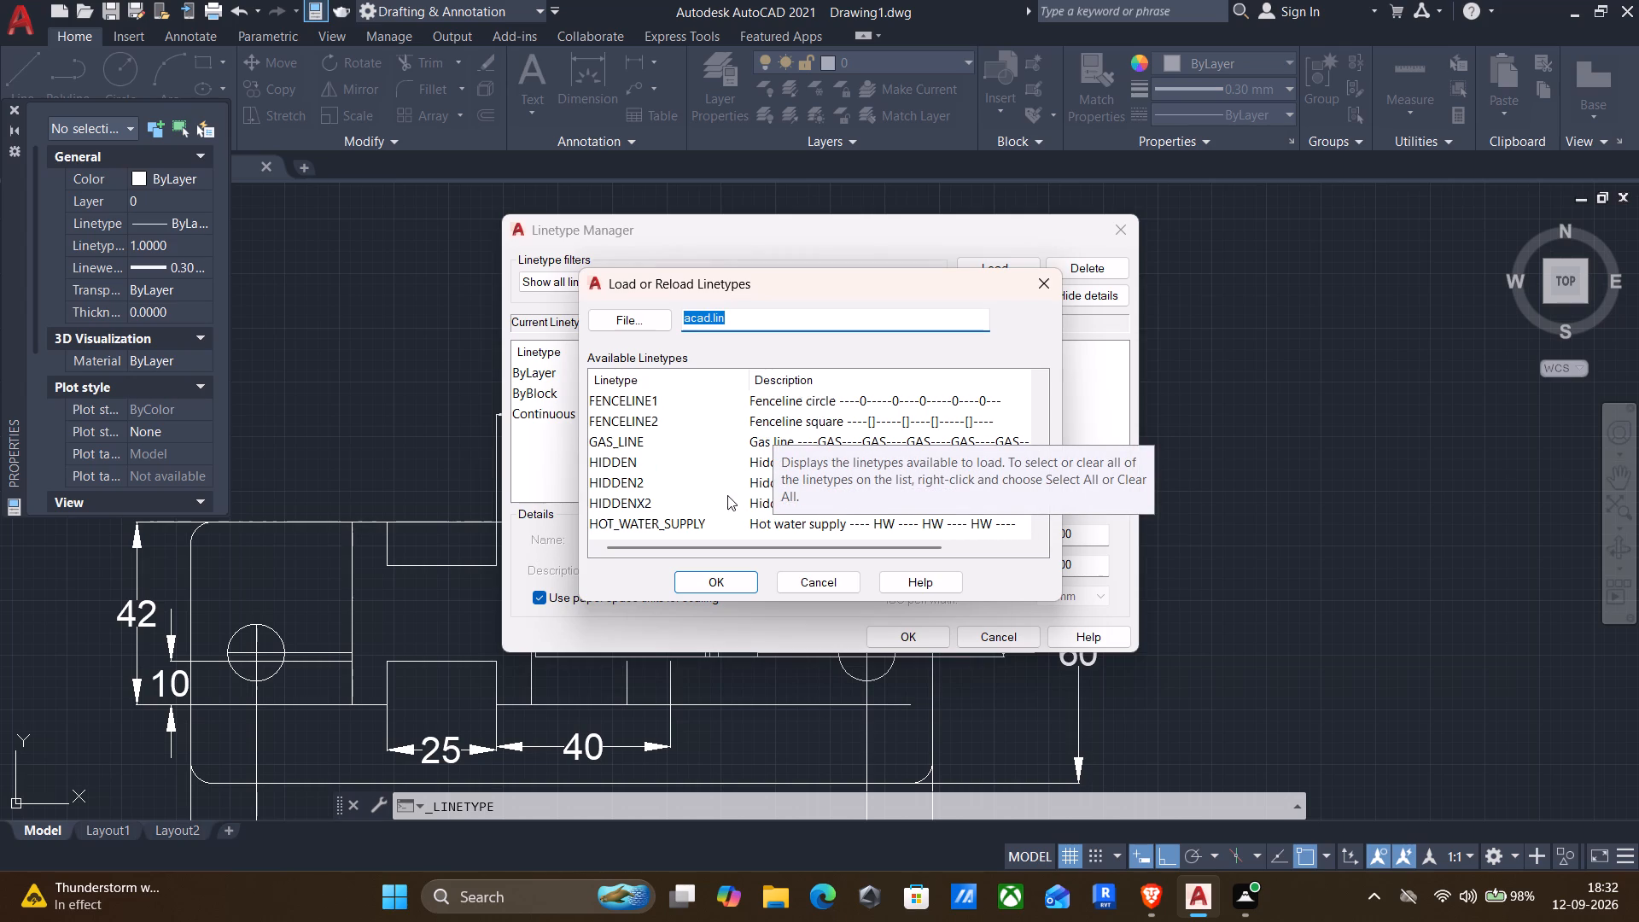
click(756, 484)
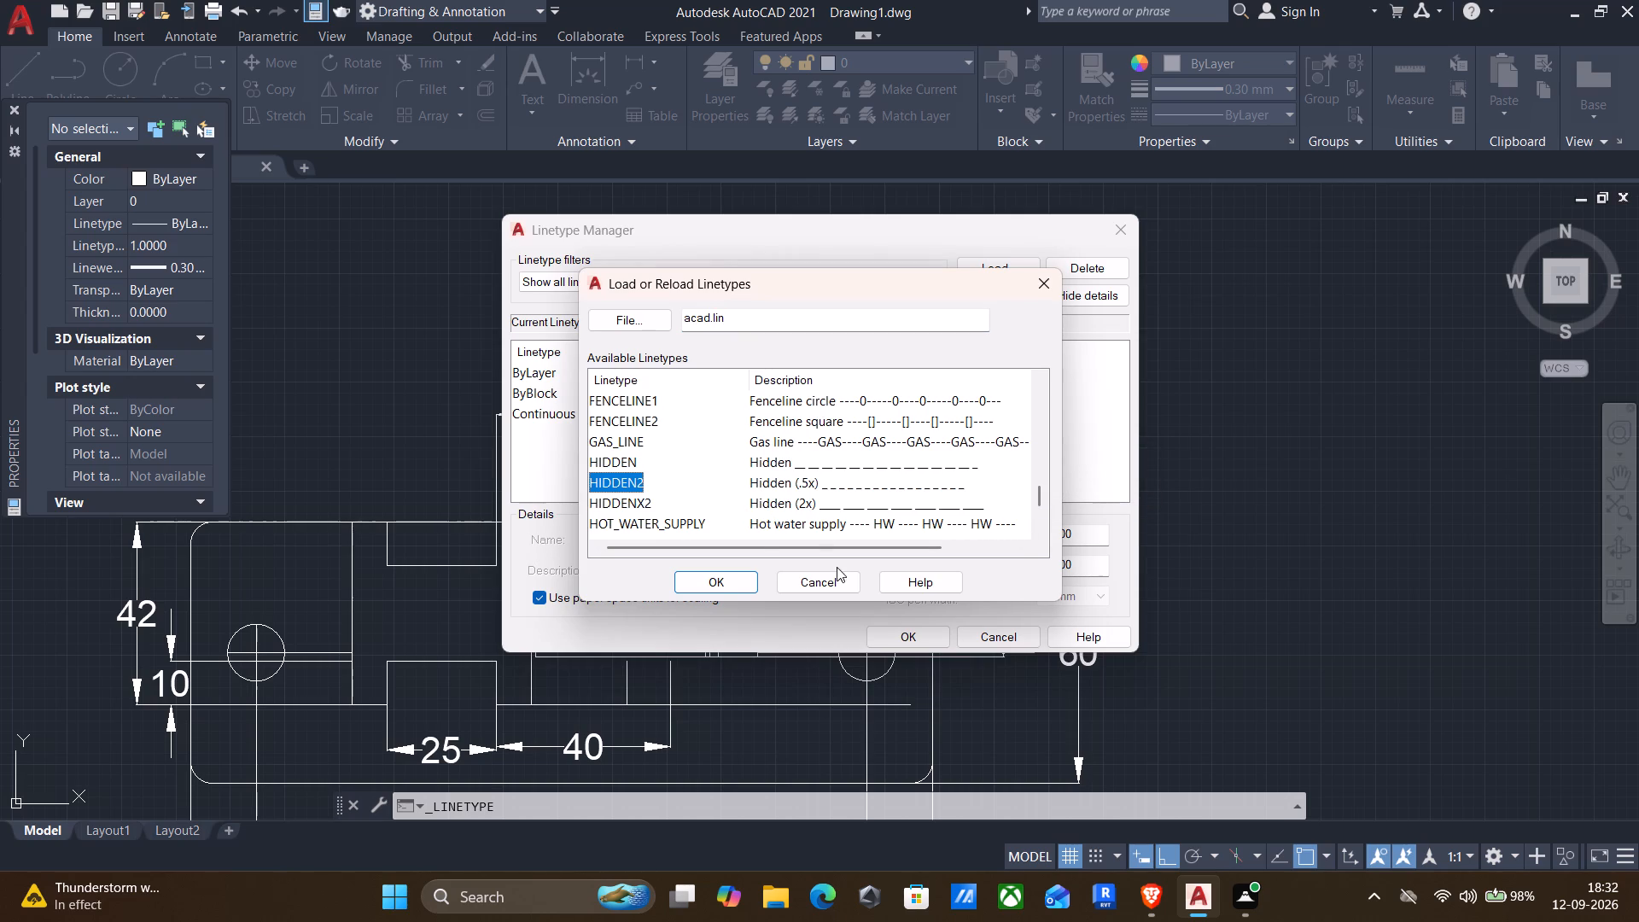
click(819, 486)
click(691, 596)
click(754, 583)
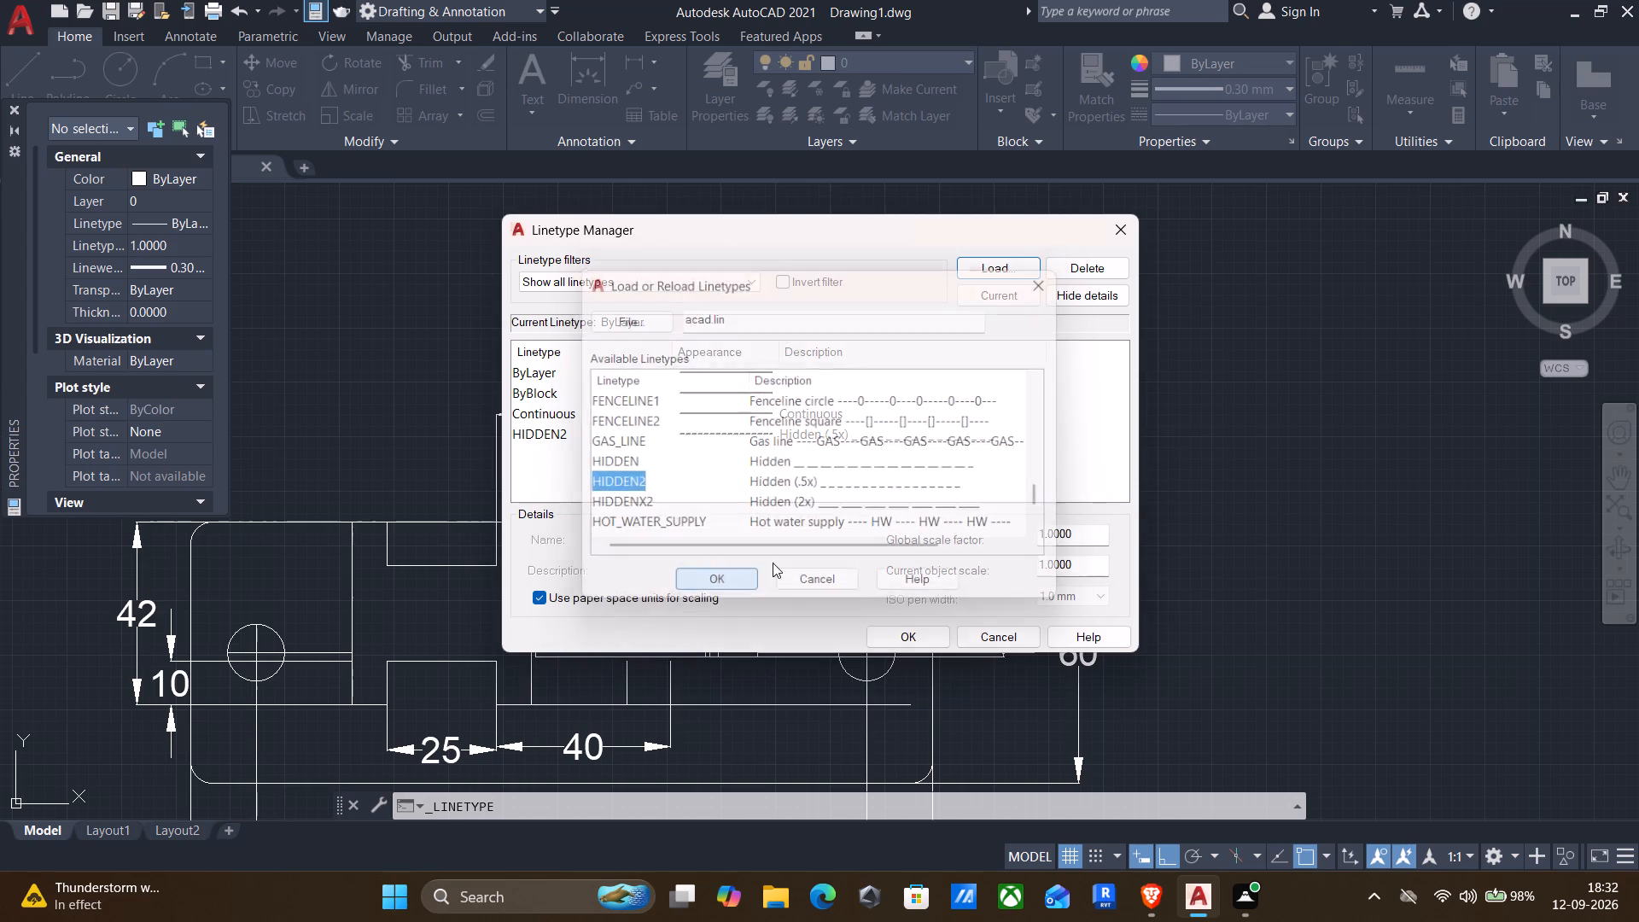
Set both the global linetype scale factor and the current object scale to 5.
drag(1075, 529, 929, 516)
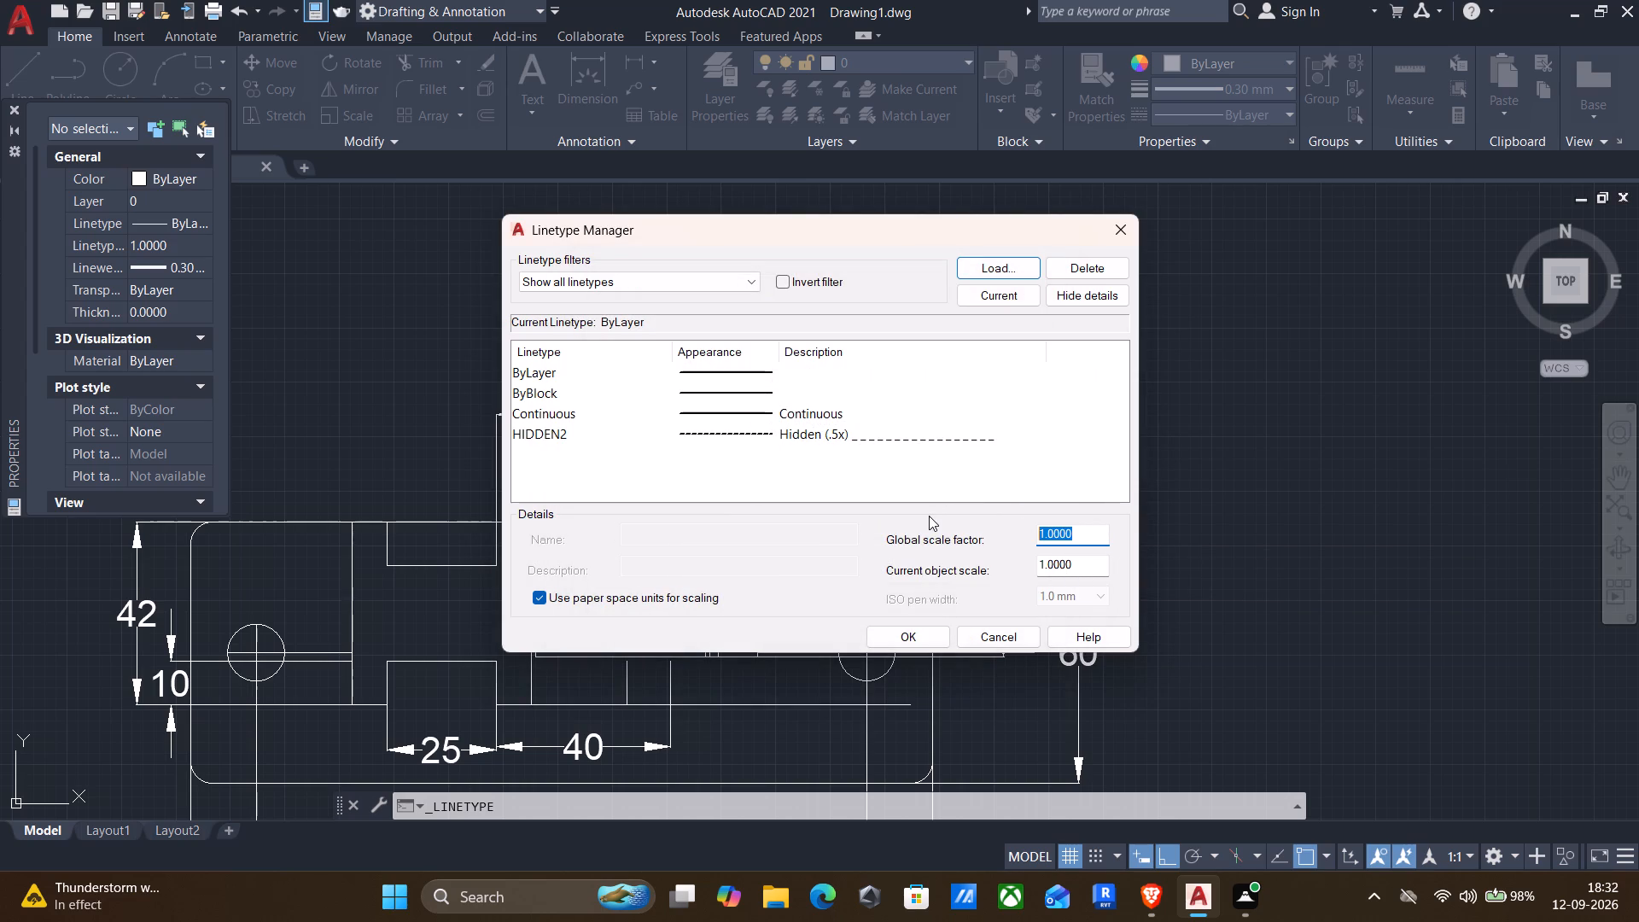
key(5)
drag(1082, 569, 845, 565)
key(5)
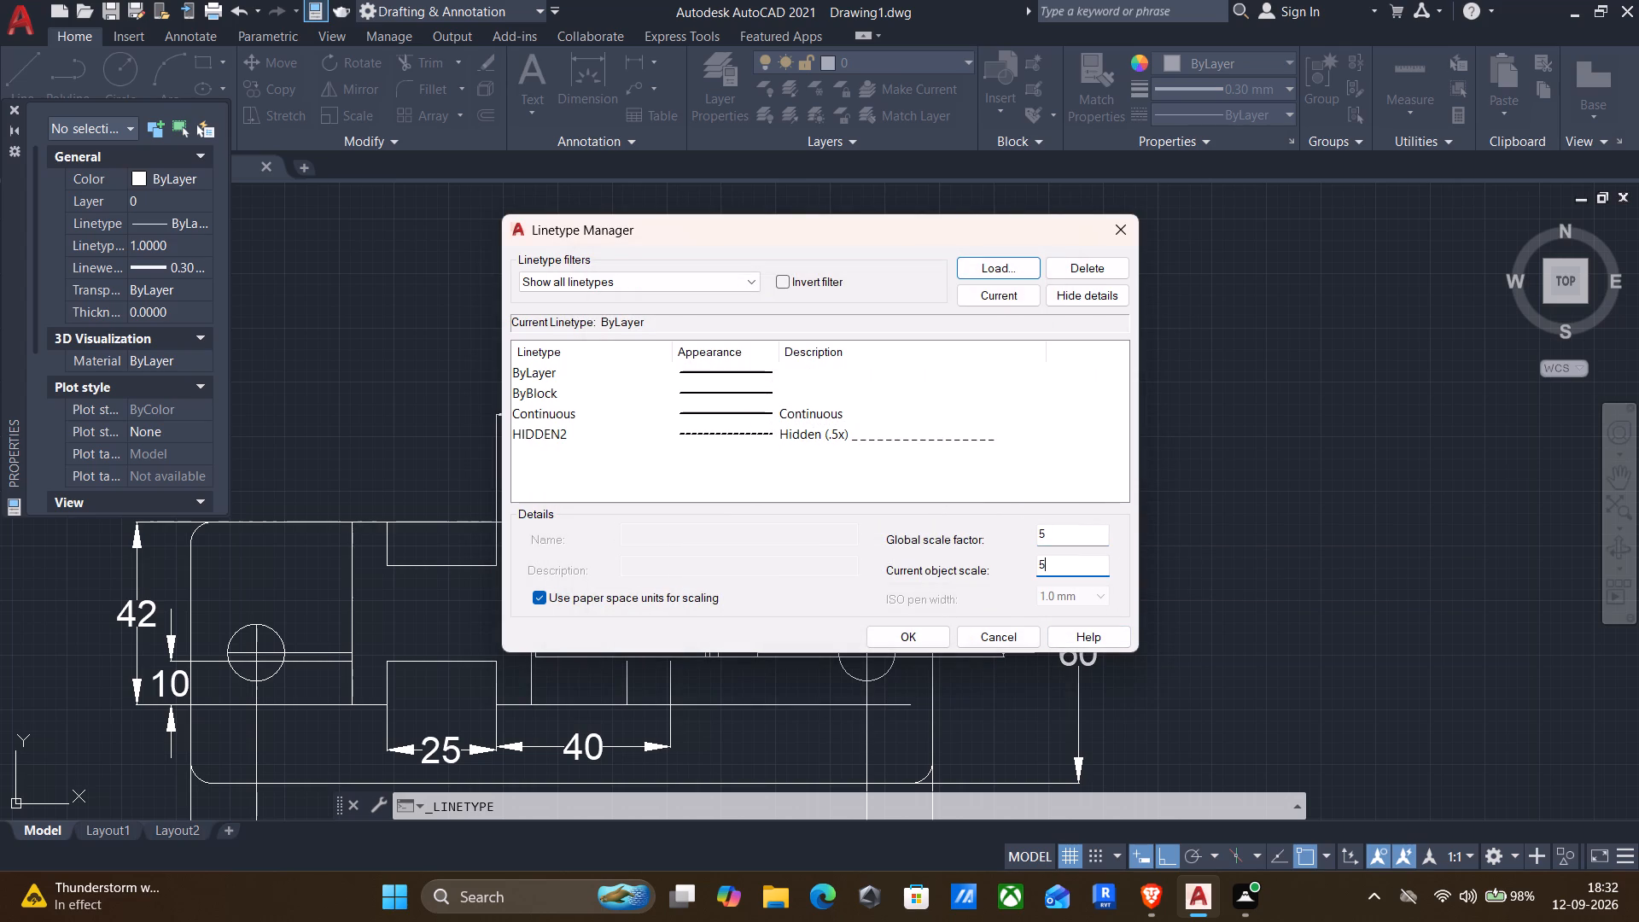
click(889, 639)
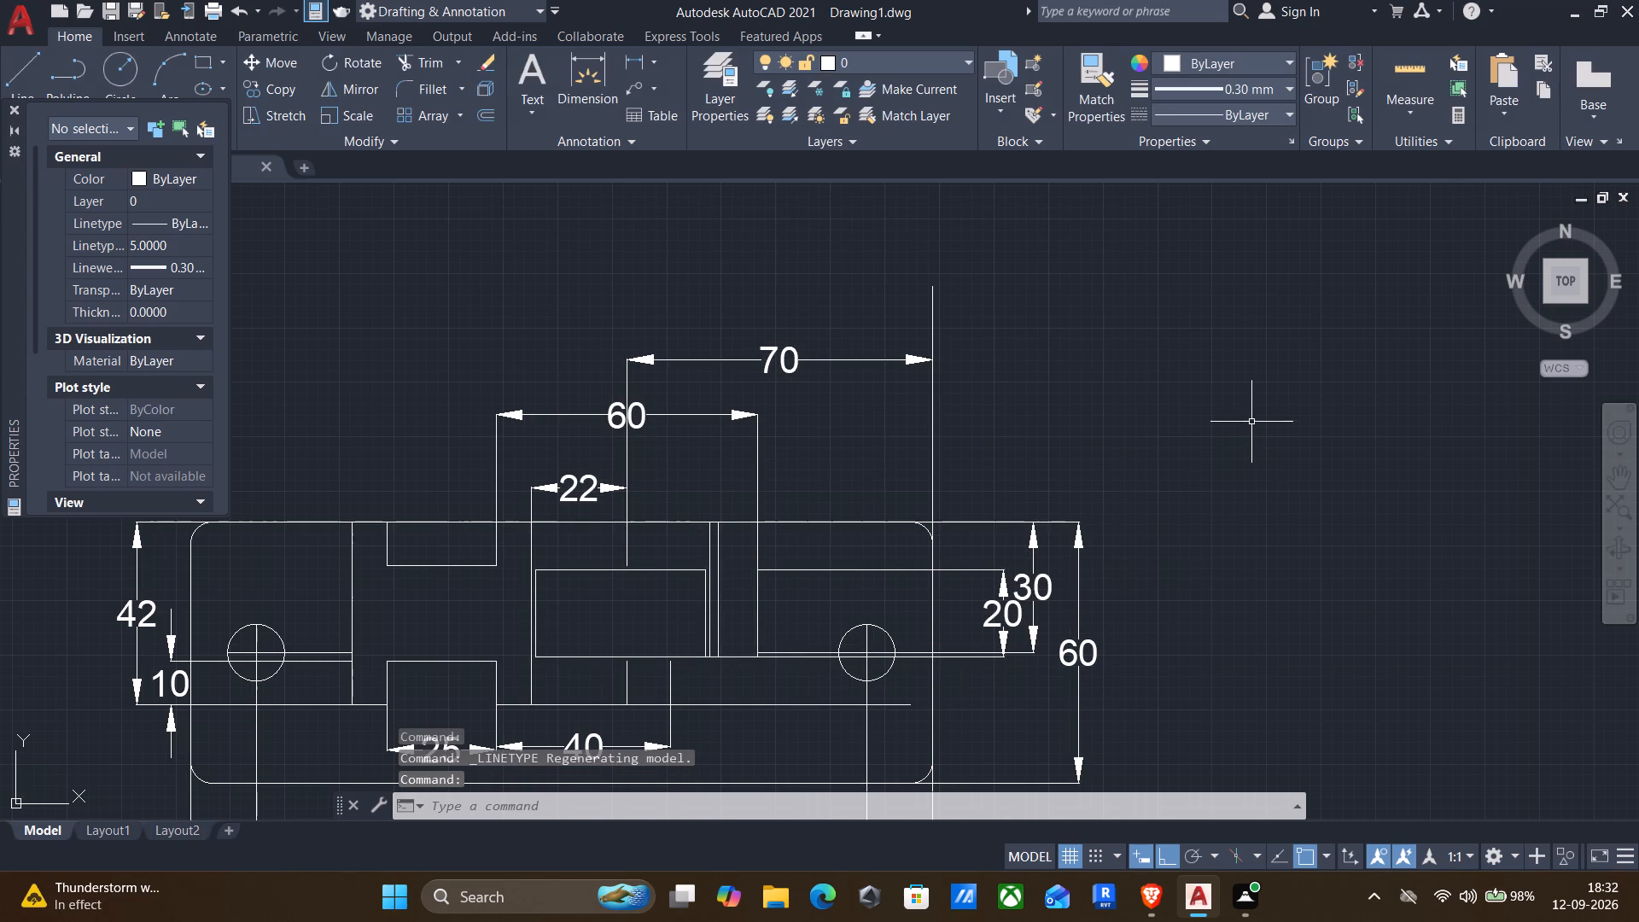
Make HIDDEN2 the current linetype and draw a vertical sample line in the empty space beyond the plate's 60 dimension.
click(1264, 111)
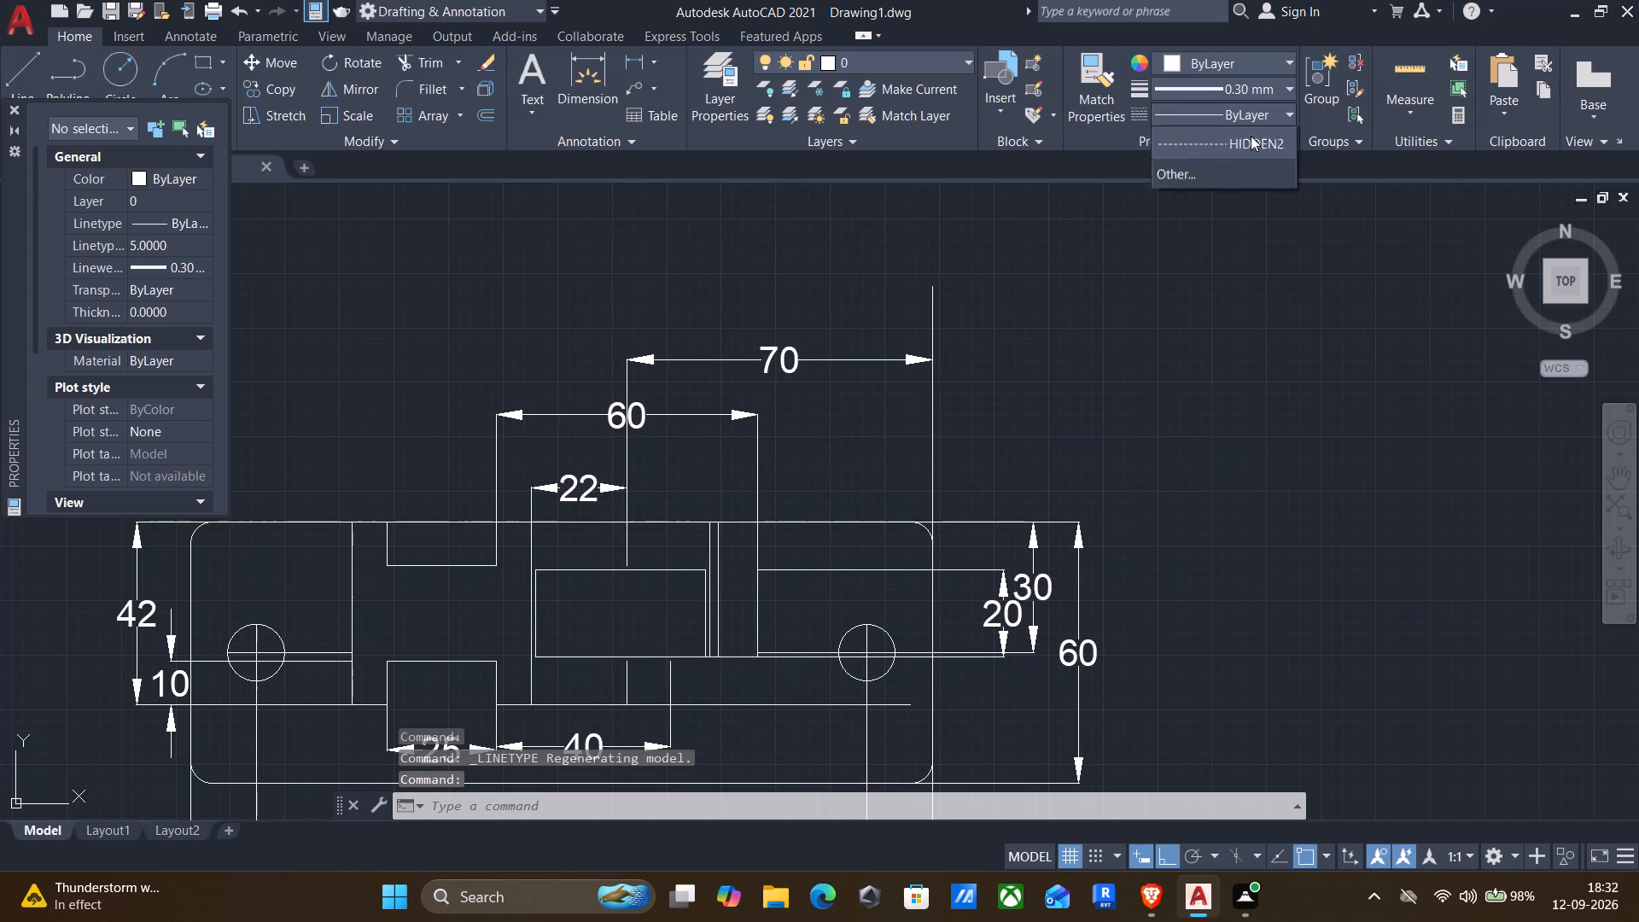
click(1213, 222)
key(l)
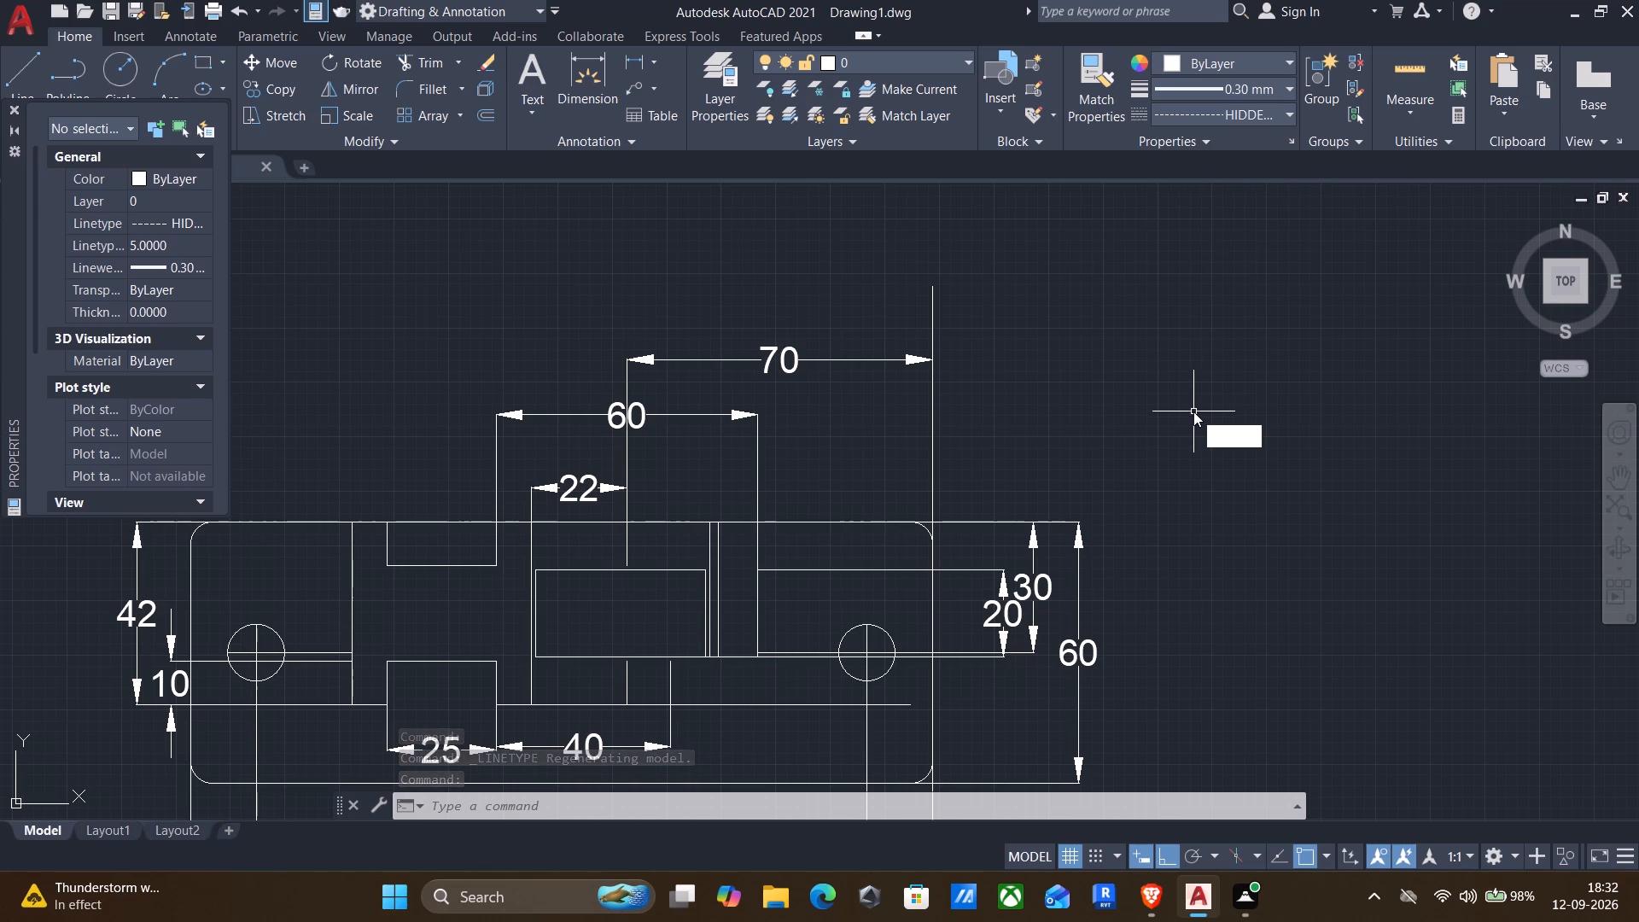
key(Return)
click(1207, 382)
click(1192, 535)
key(Return)
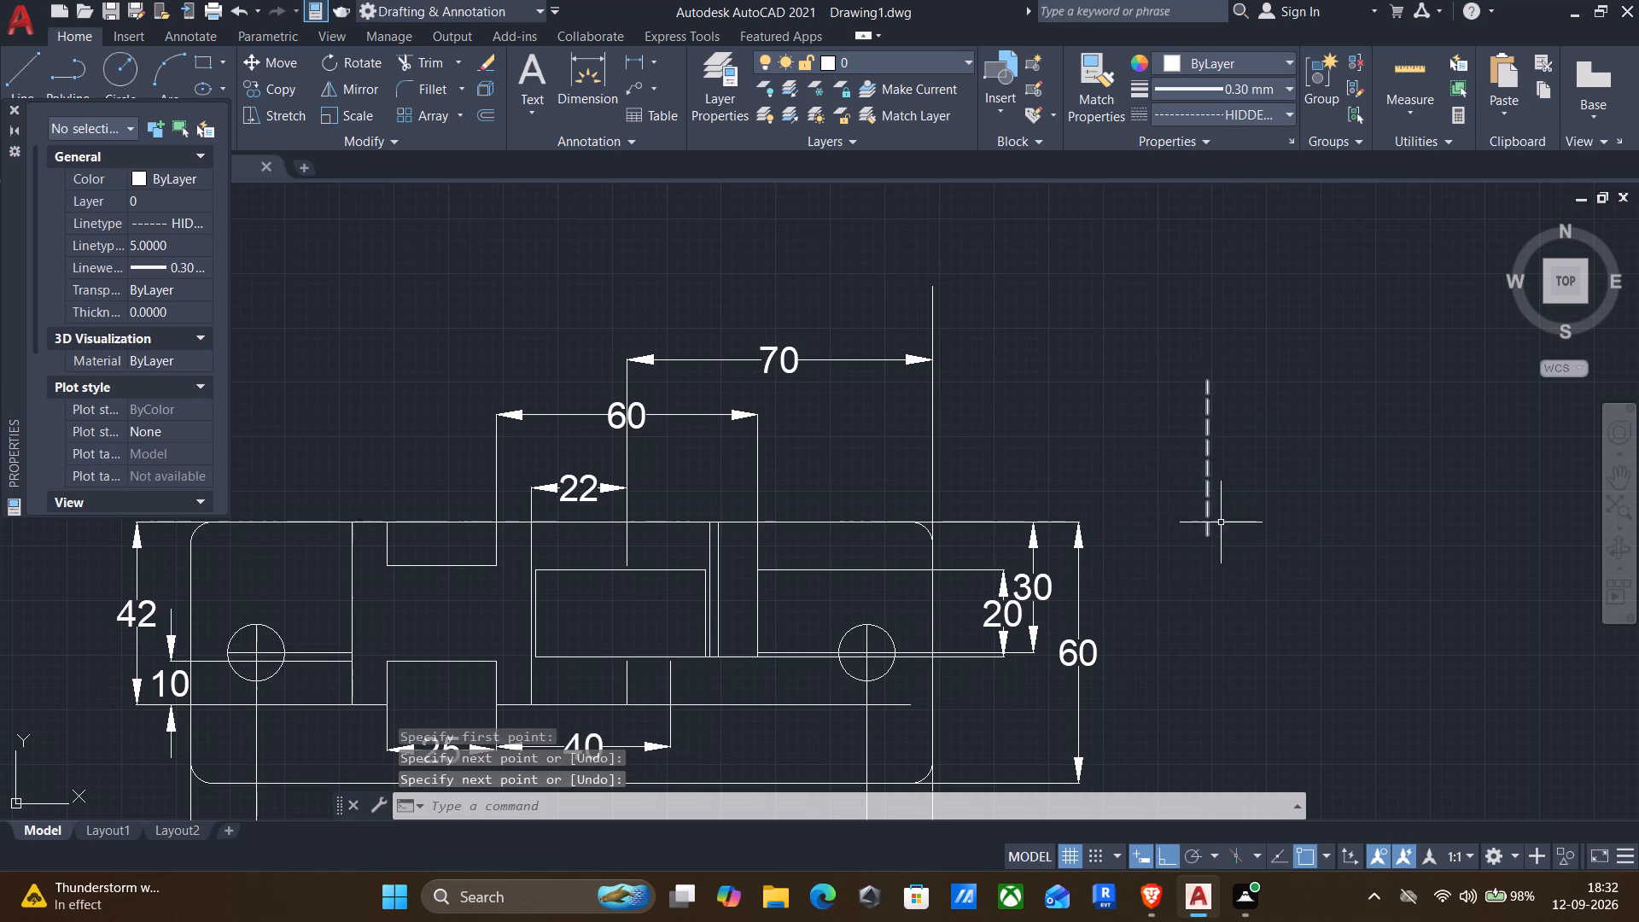
Match the dashed sample line's properties onto the right hole's upper vertical and horizontal centre lines.
key(m)
text(ATCH)
key(Return)
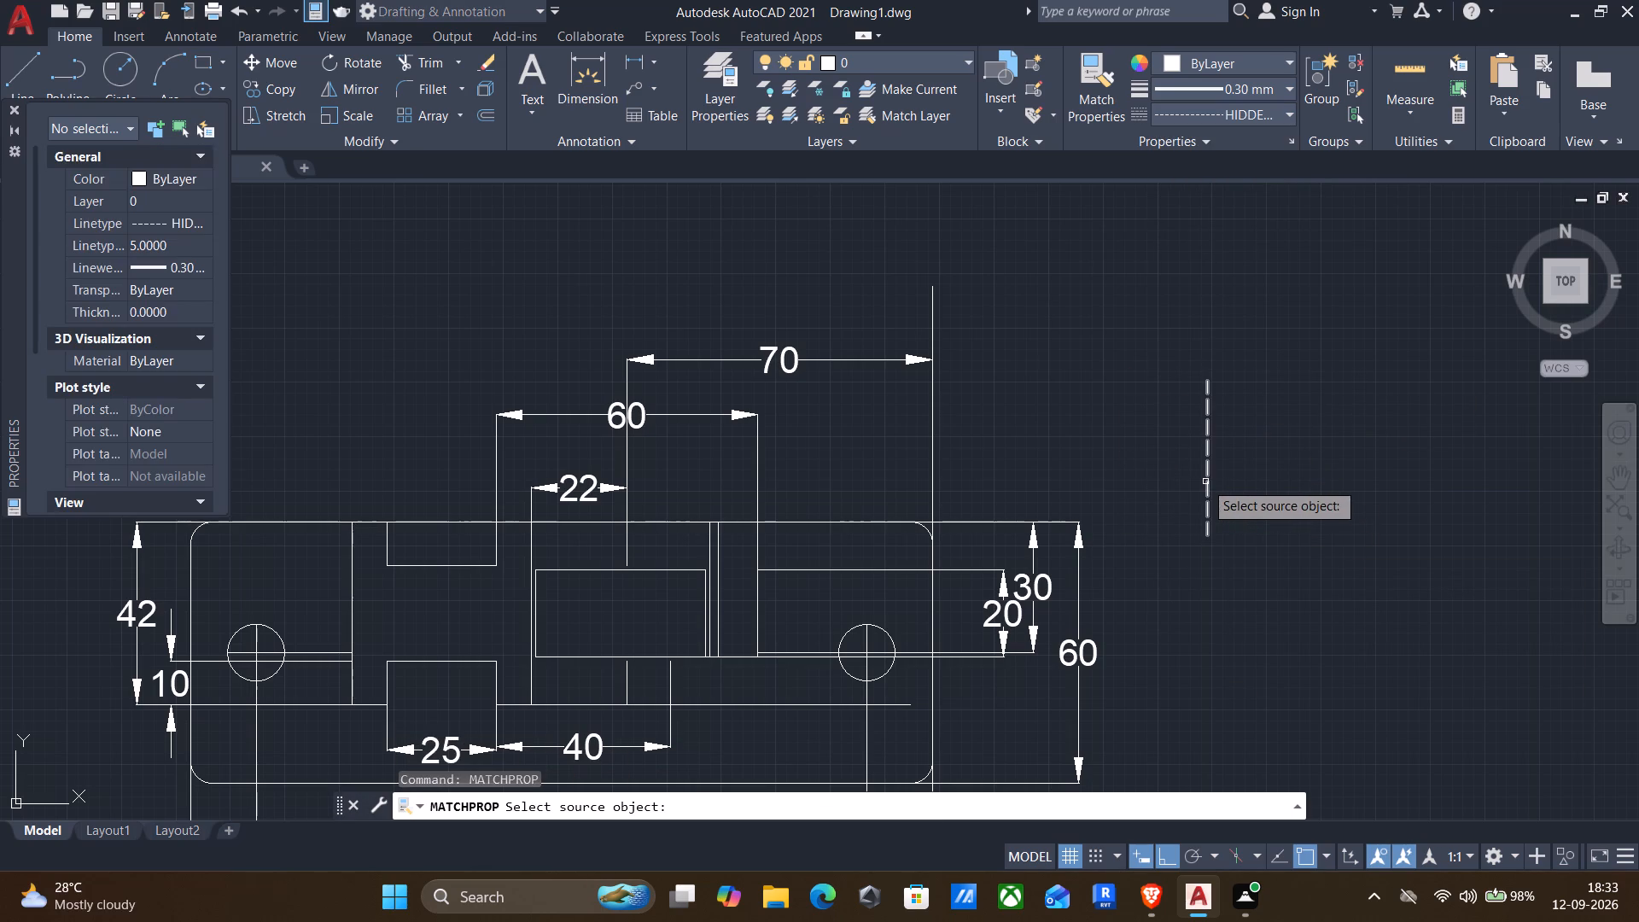
click(1204, 481)
scroll(901, 664, up, 2)
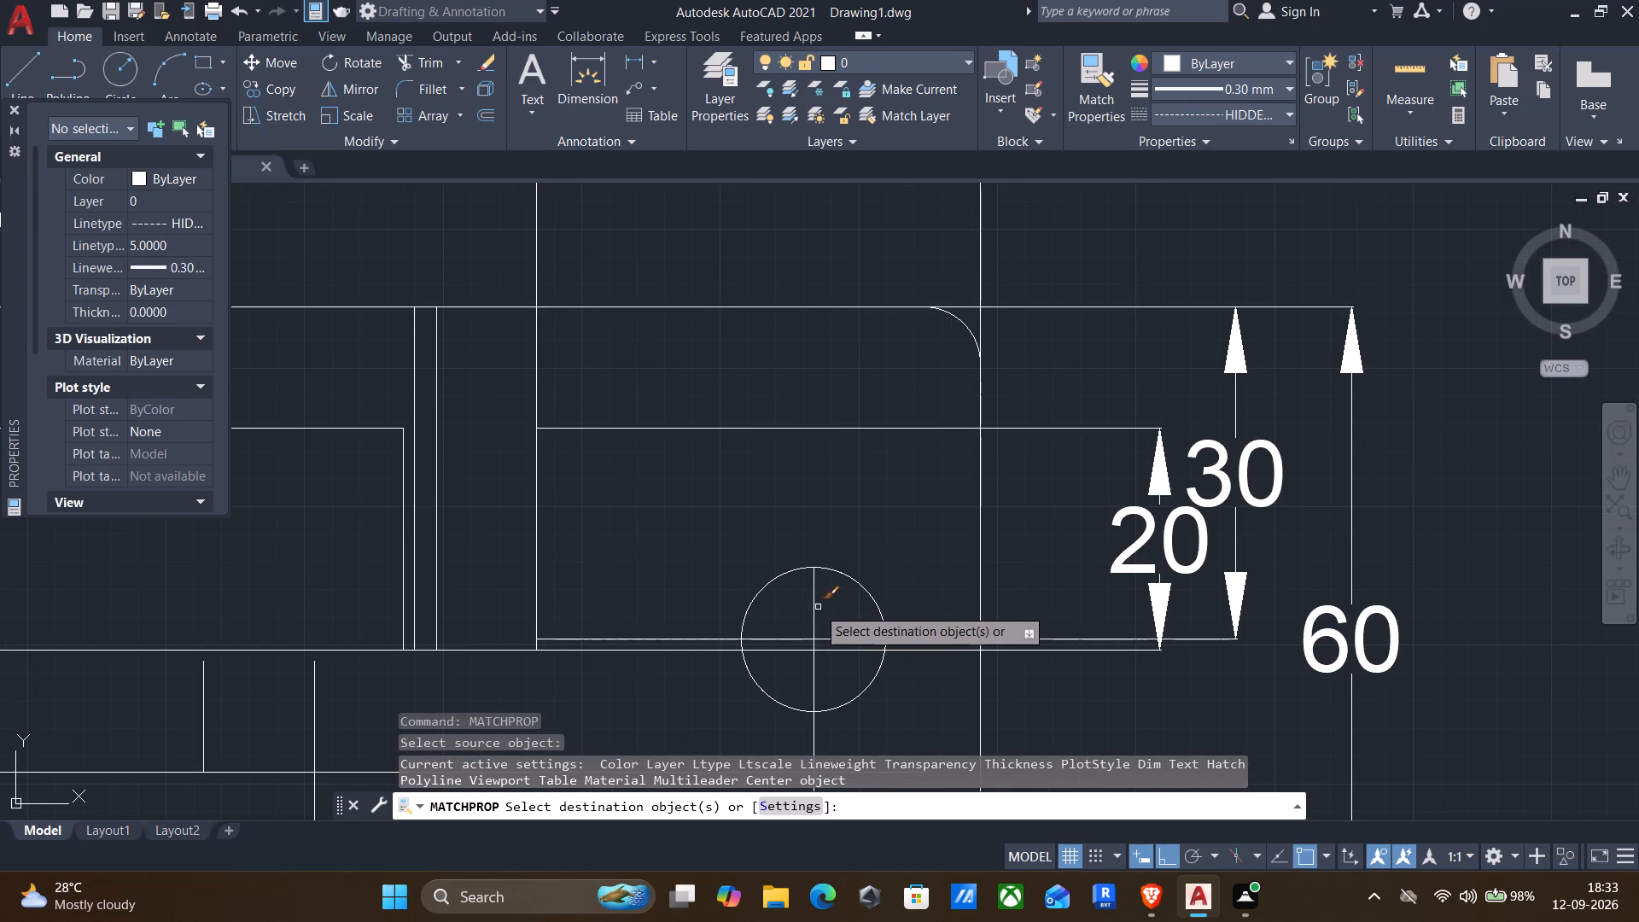
click(814, 607)
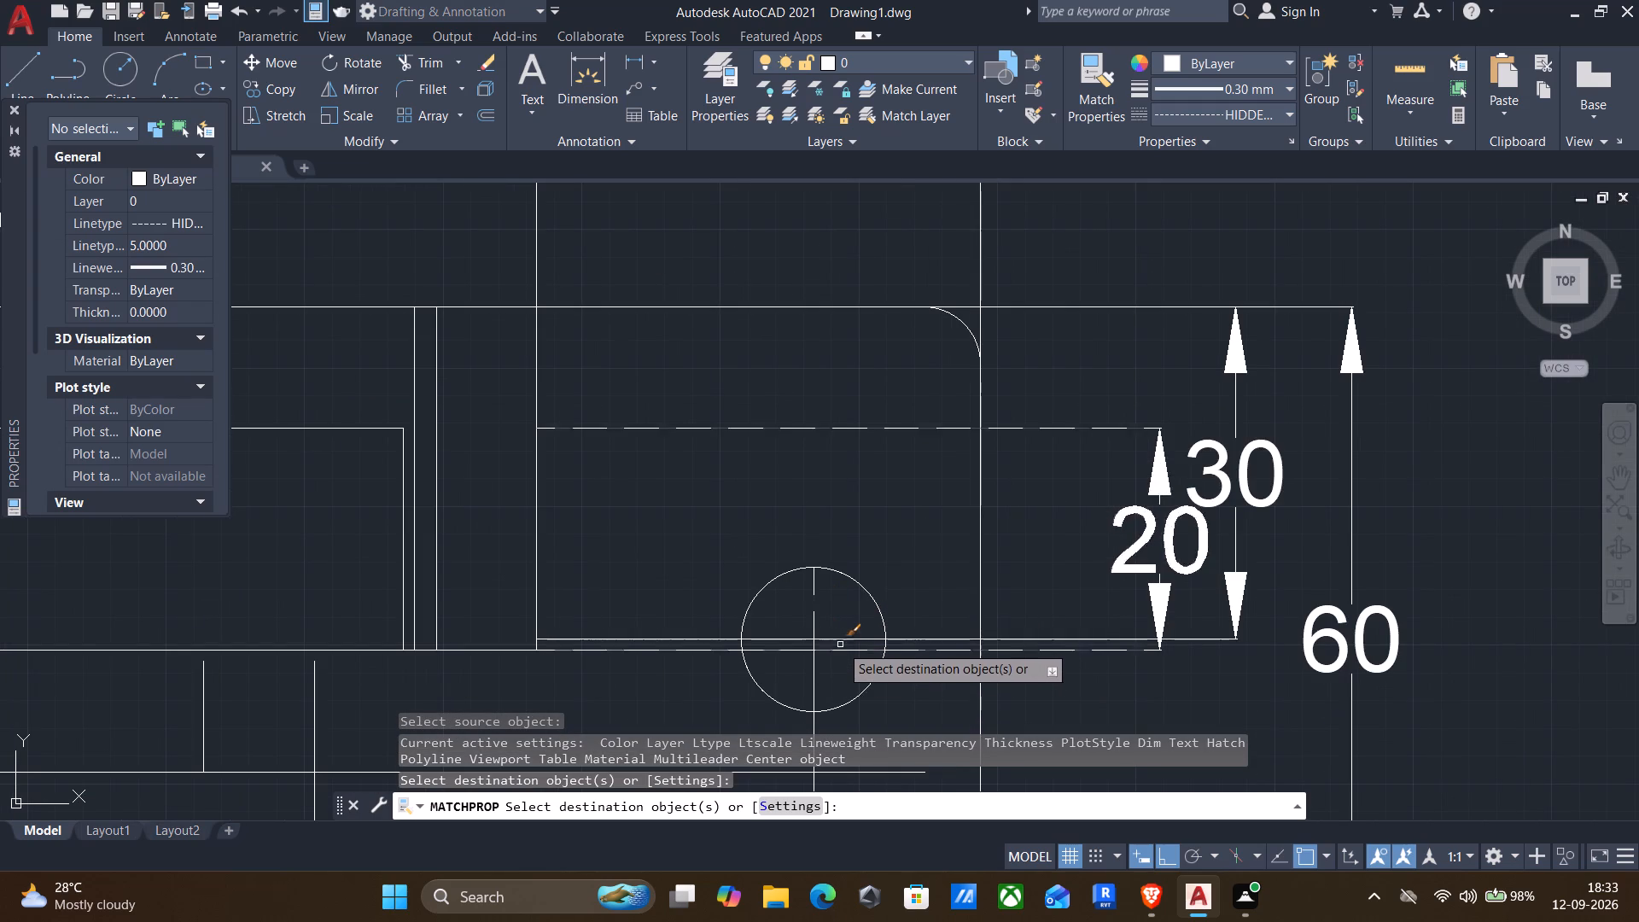
click(839, 640)
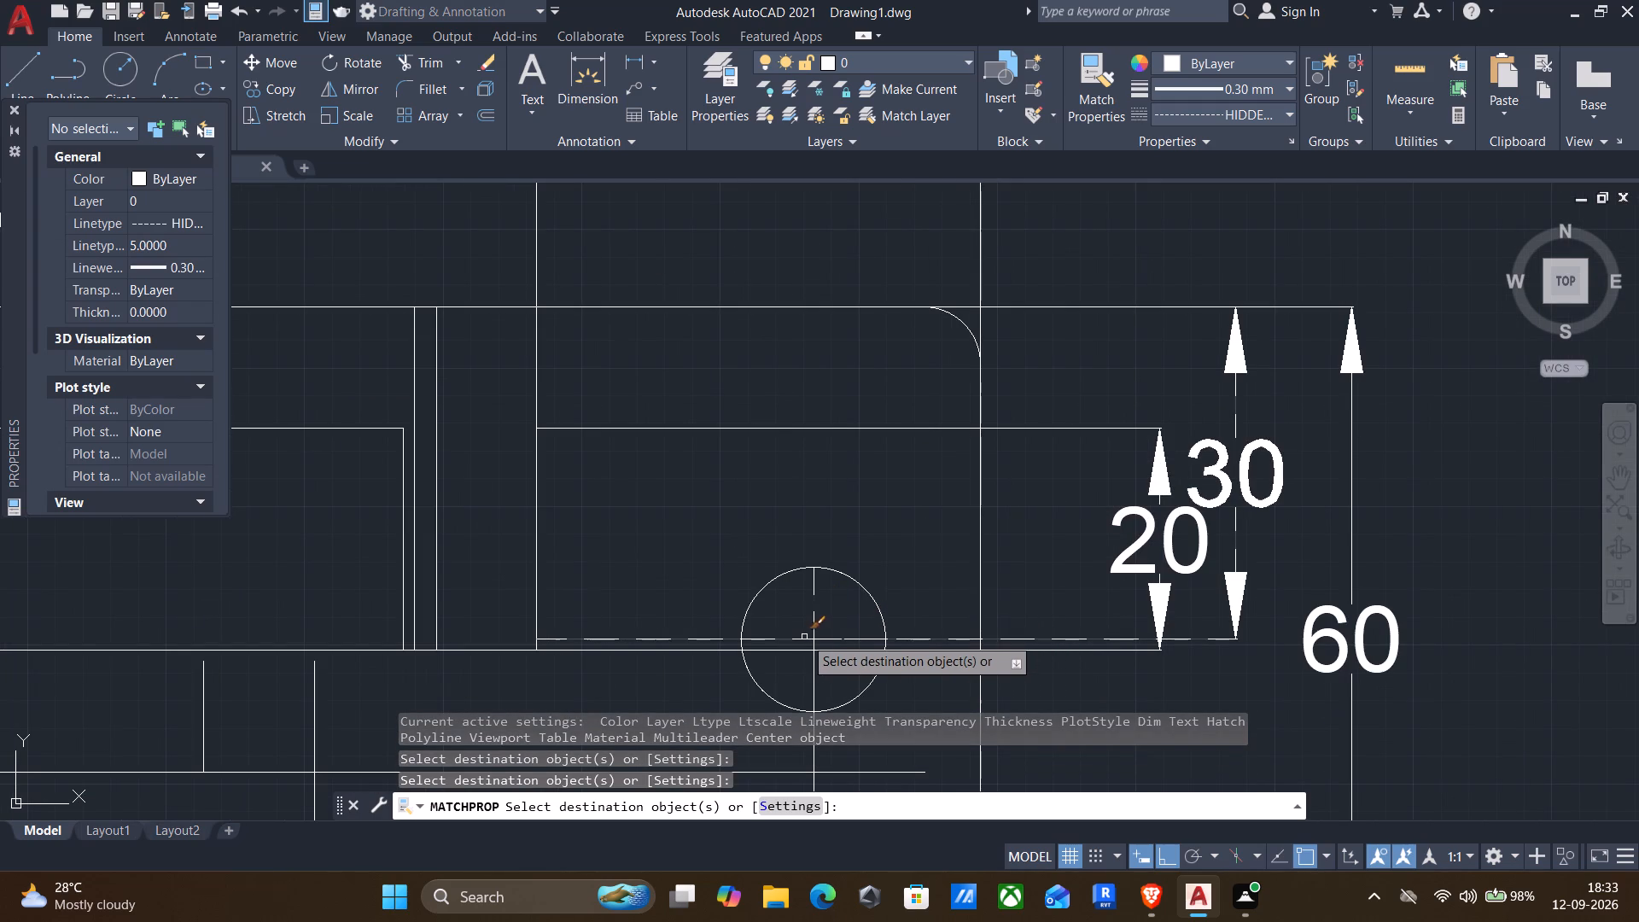
Match the same dashed properties onto the left hole's upper vertical and horizontal centre lines, and end the matching.
scroll(803, 644, down, 1)
middle_drag(815, 653, 1134, 569)
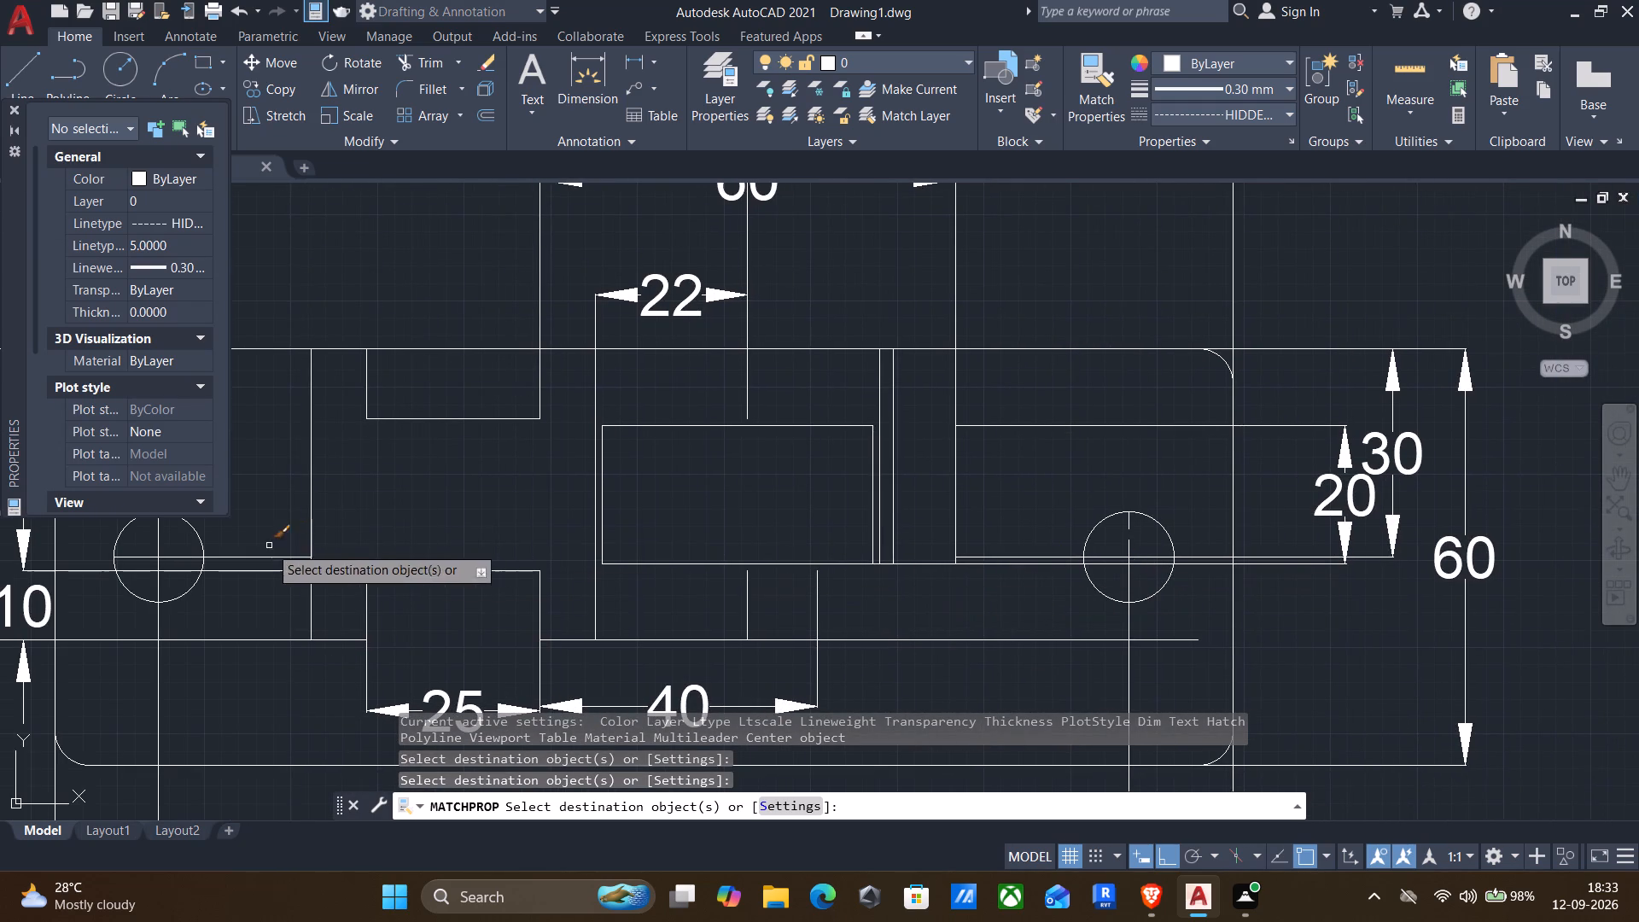
click(159, 534)
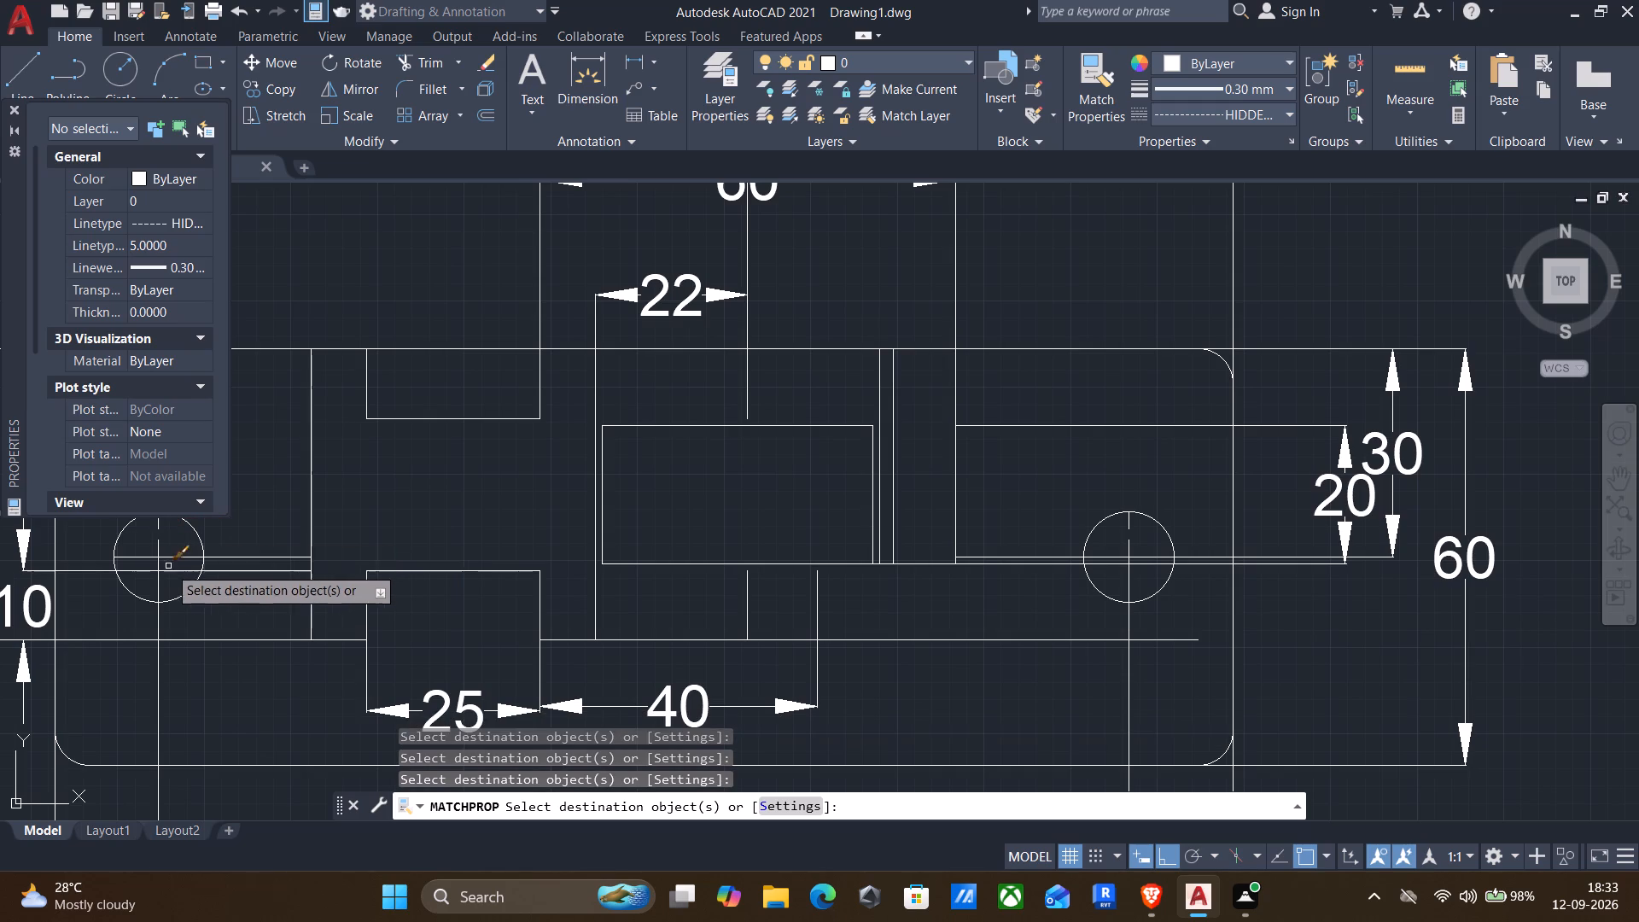
middle_drag(172, 572, 351, 643)
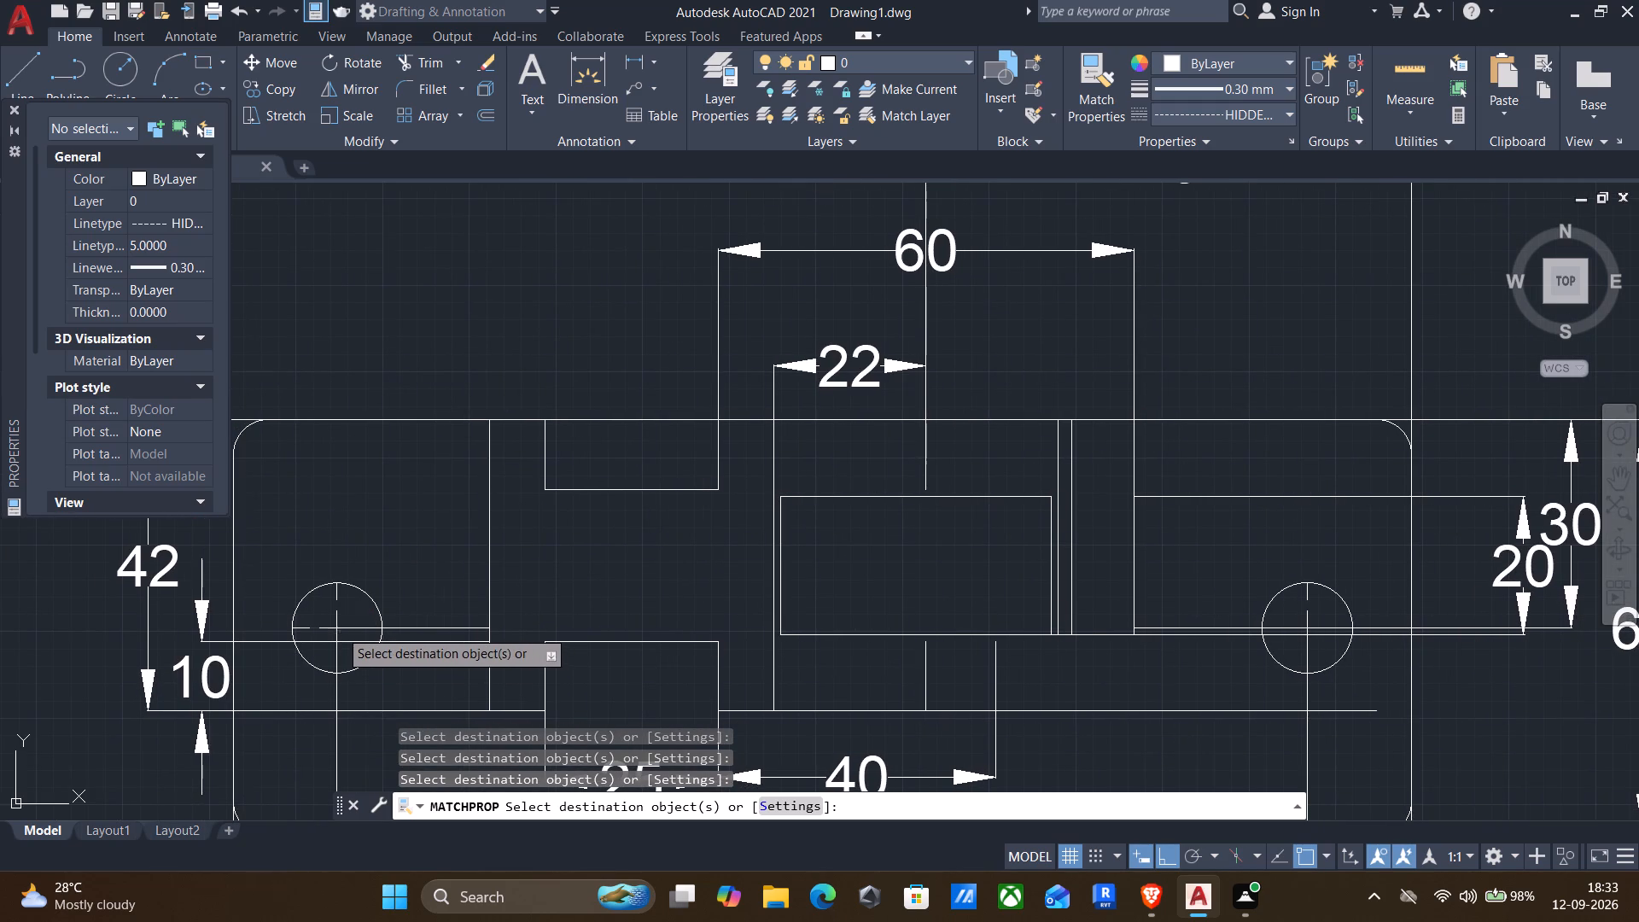
click(339, 629)
scroll(368, 625, down, 1)
scroll(948, 627, up, 2)
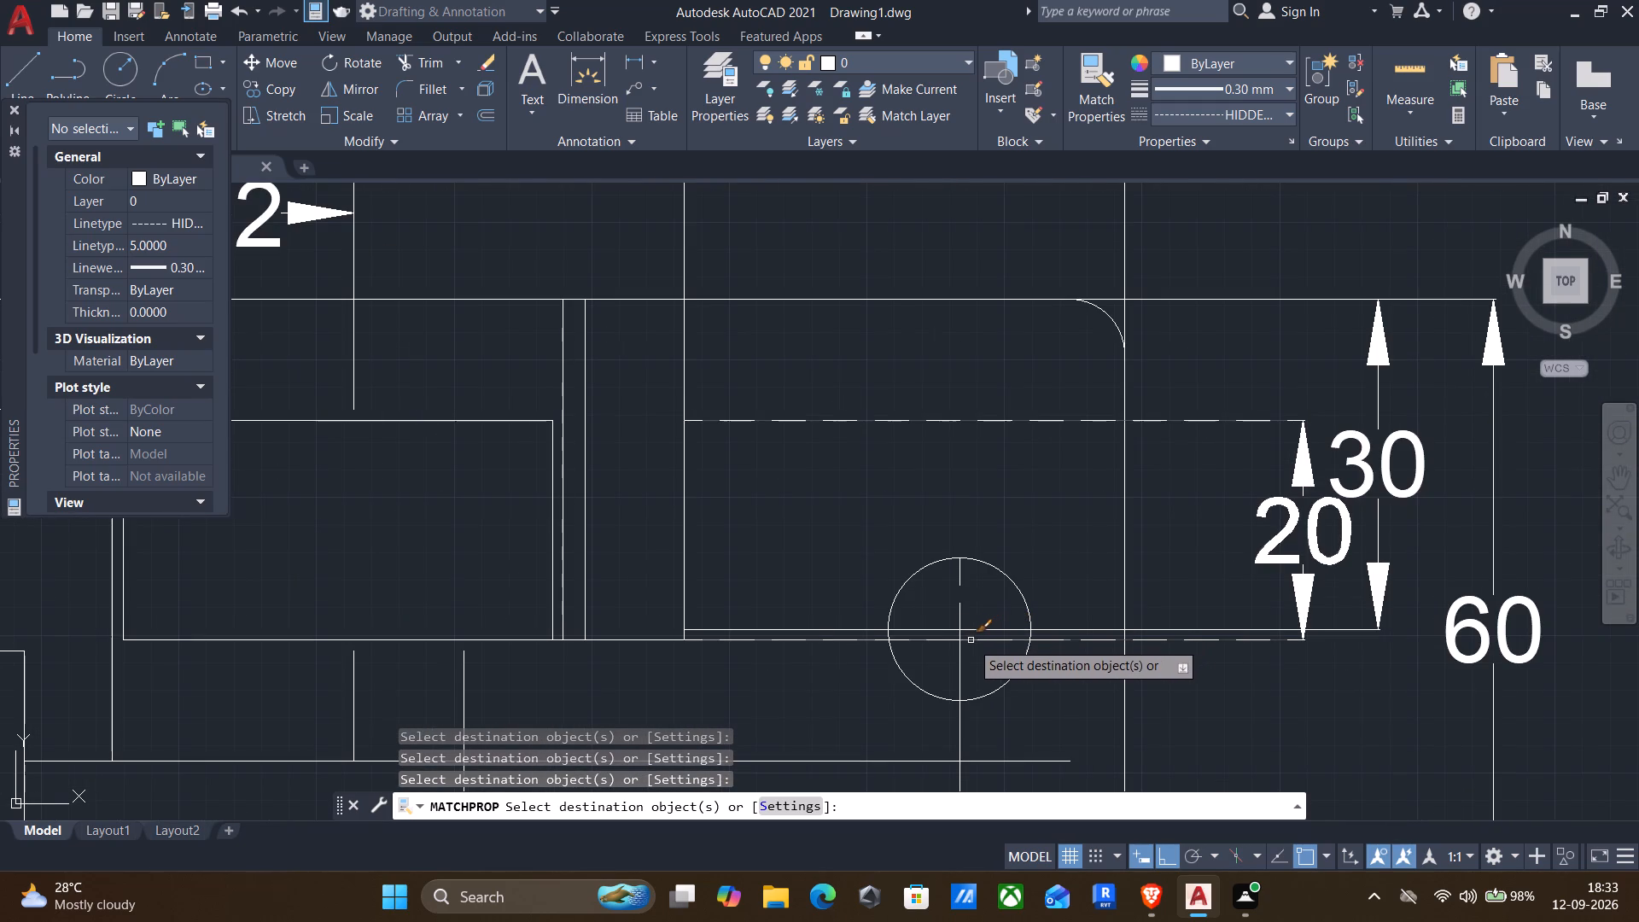
scroll(971, 628, down, 1)
middle_drag(901, 520, 1200, 542)
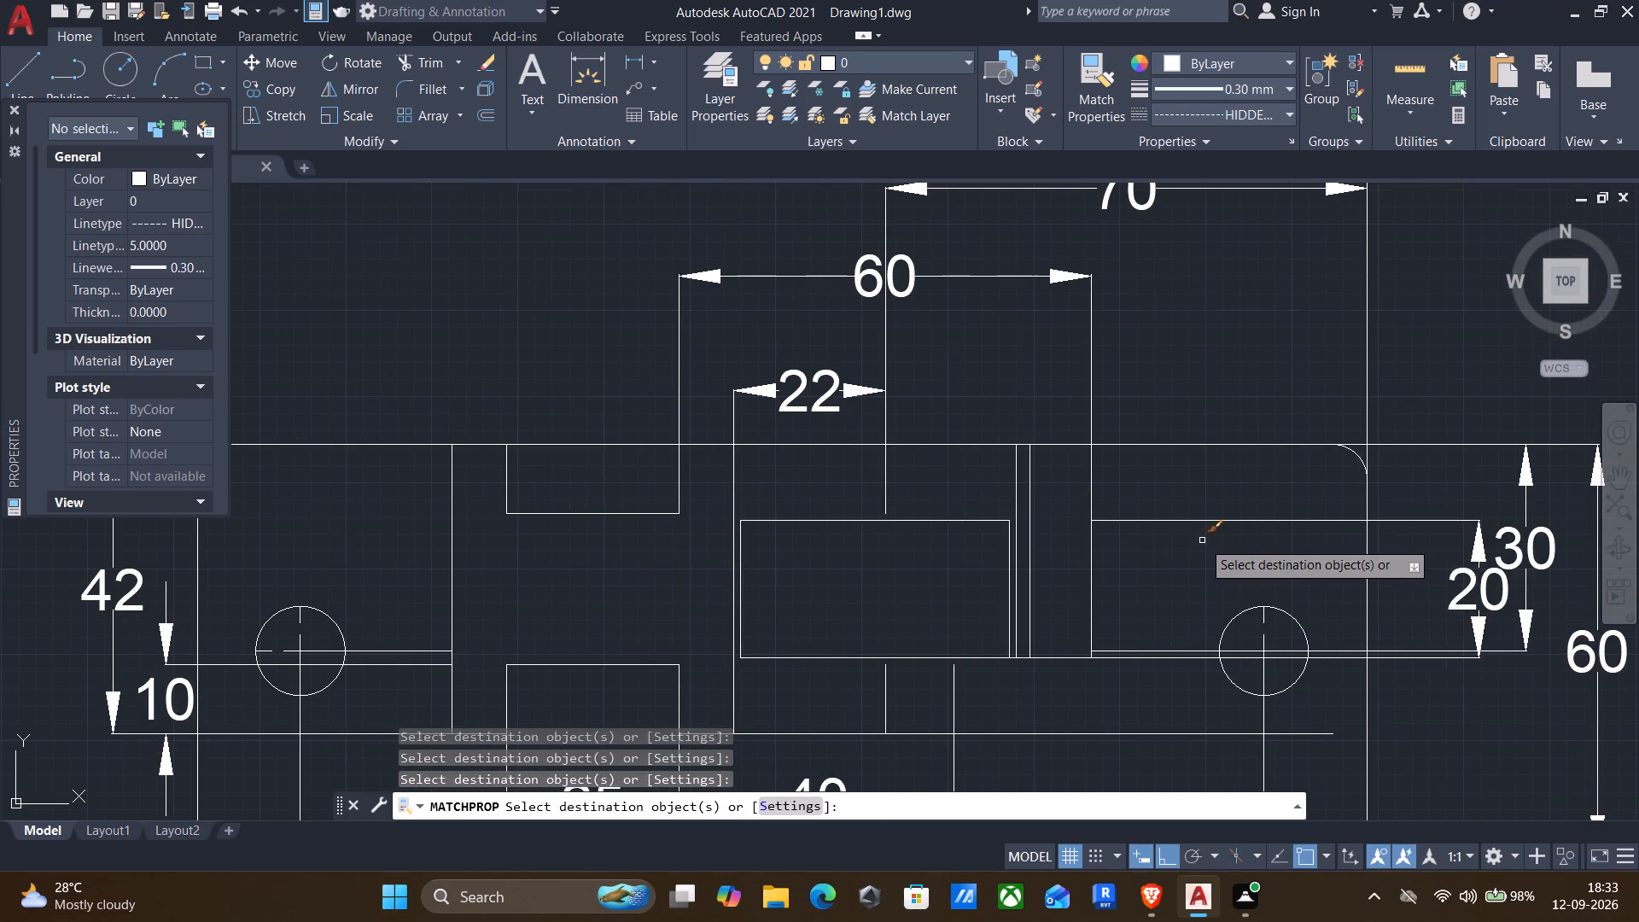
key(Escape)
Start a hatch with the ANSI31 pattern and set its colour to black 0,0,0.
middle_drag(1120, 655, 1173, 520)
scroll(1154, 500, down, 1)
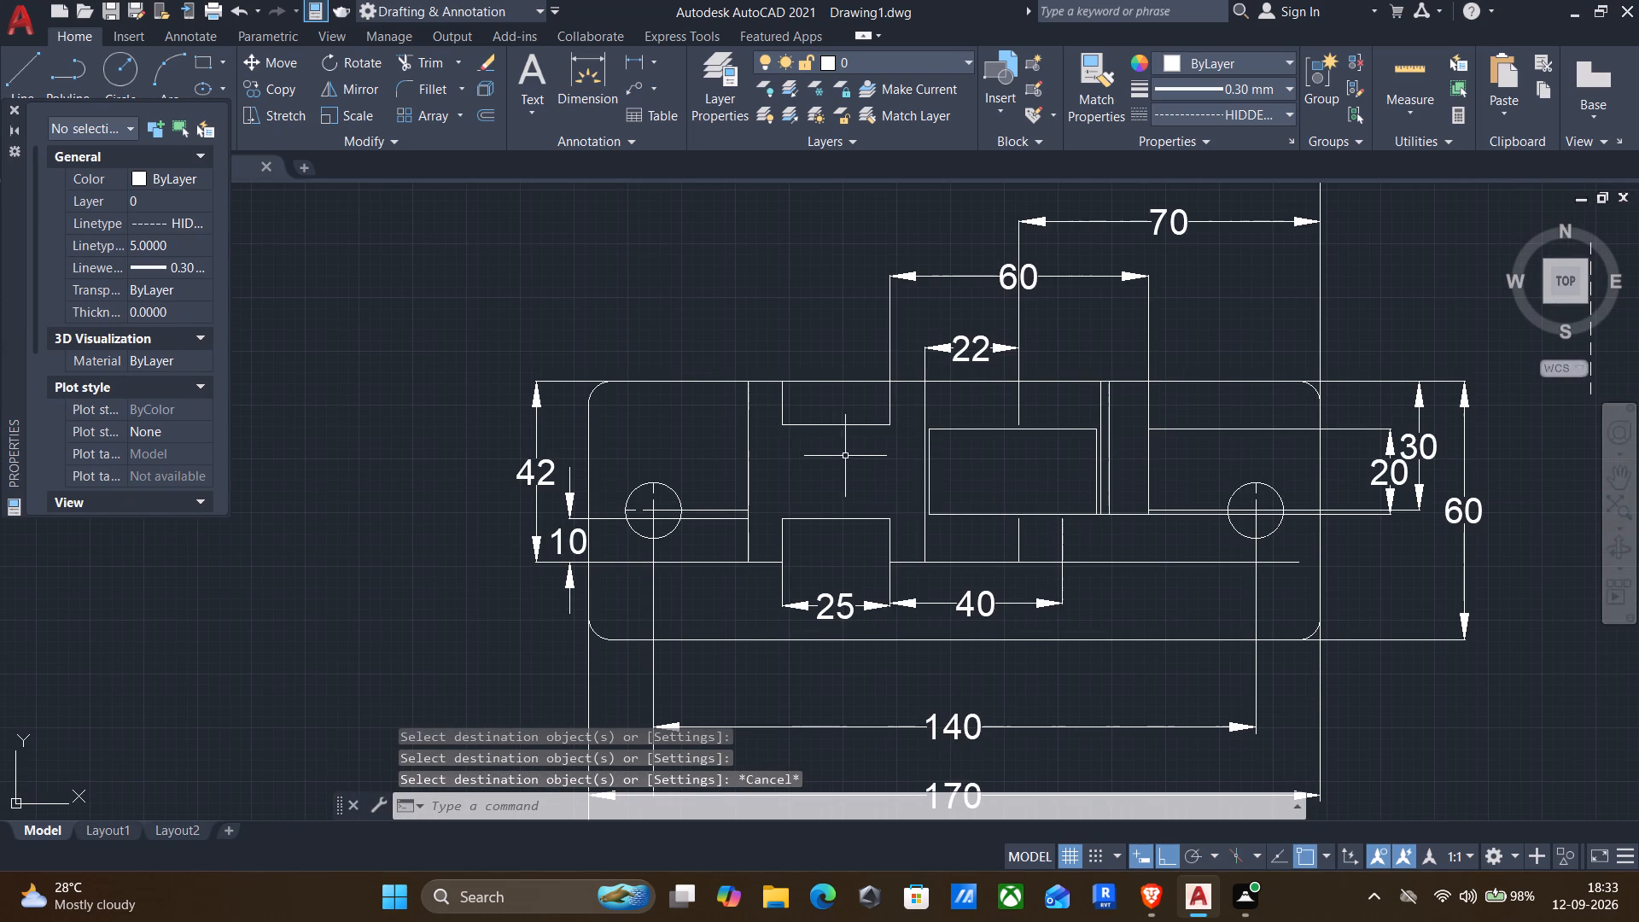
key(h)
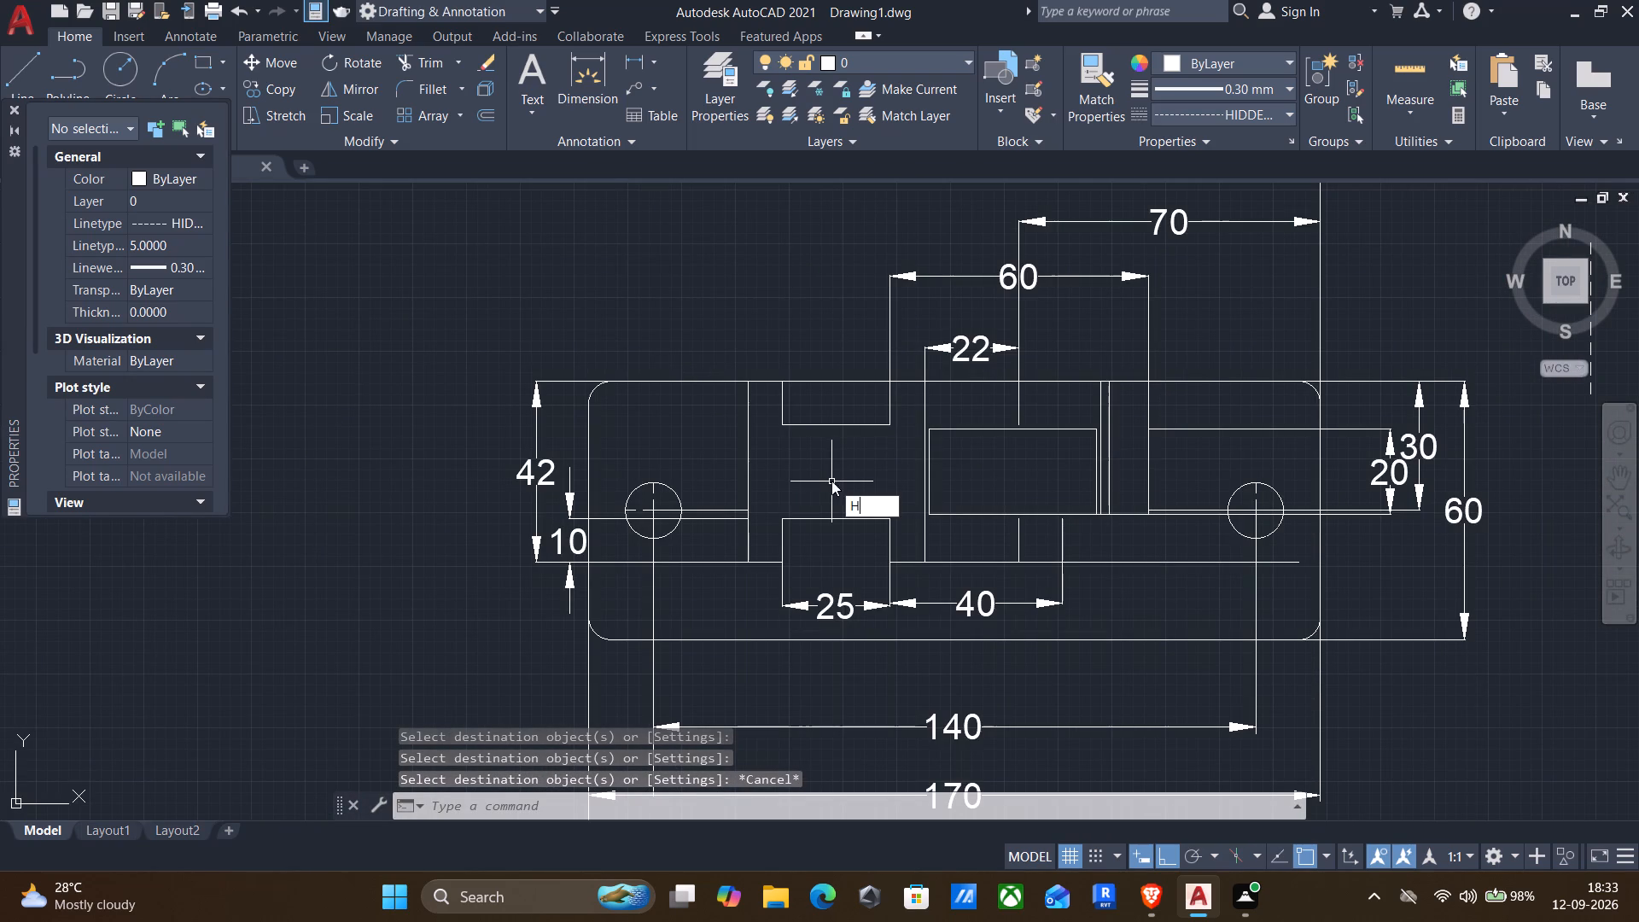
key(Return)
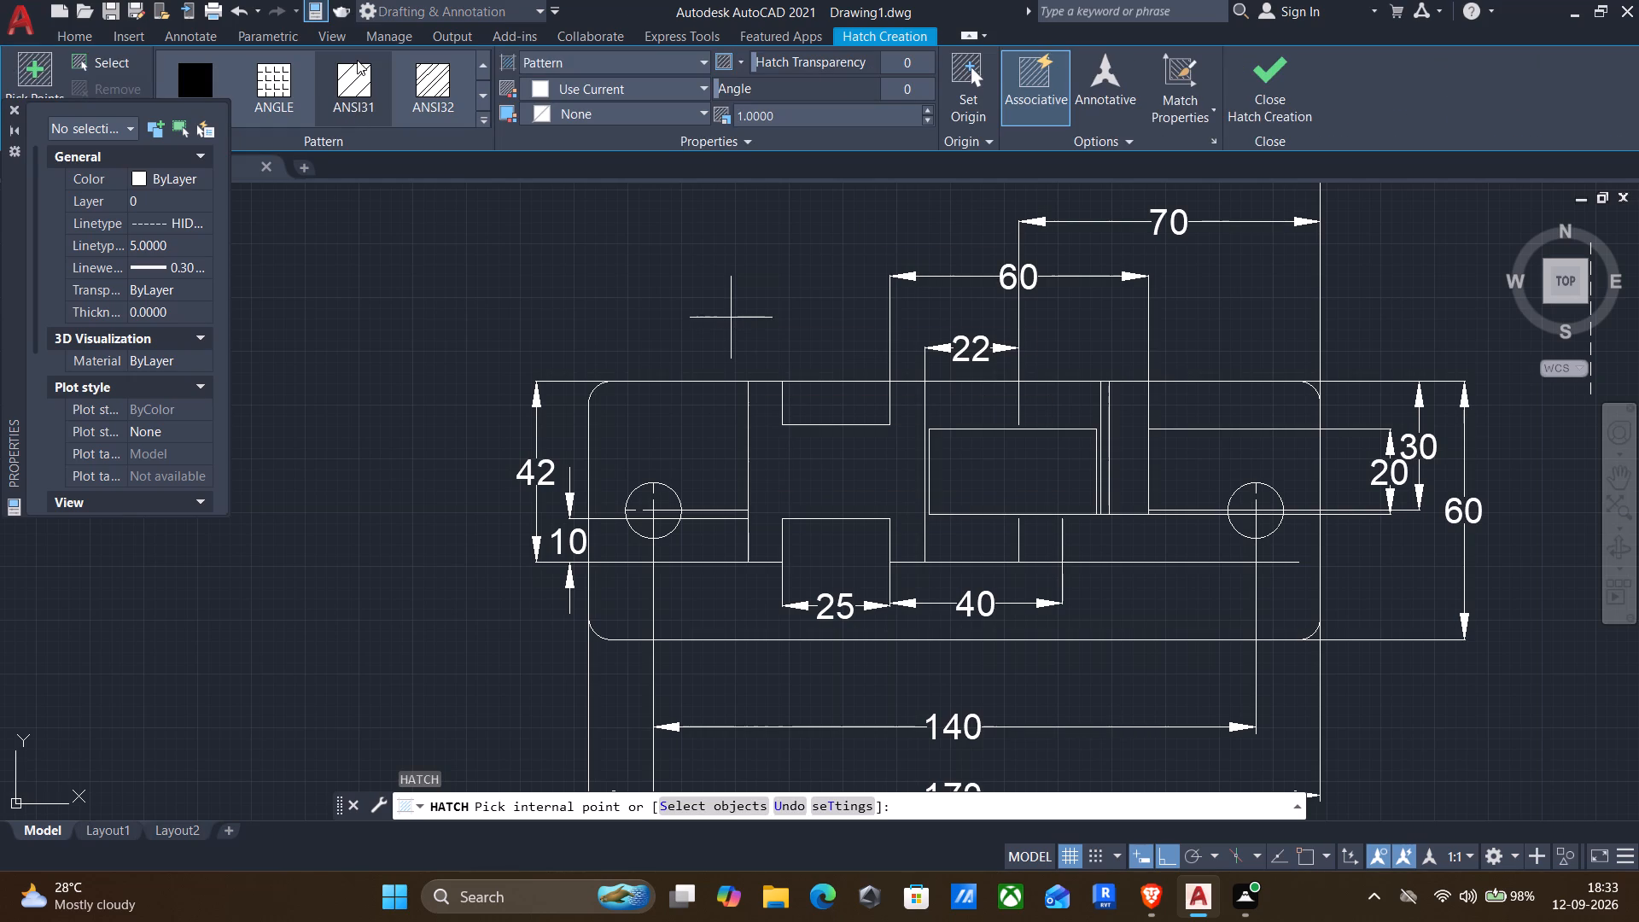
click(357, 60)
click(680, 99)
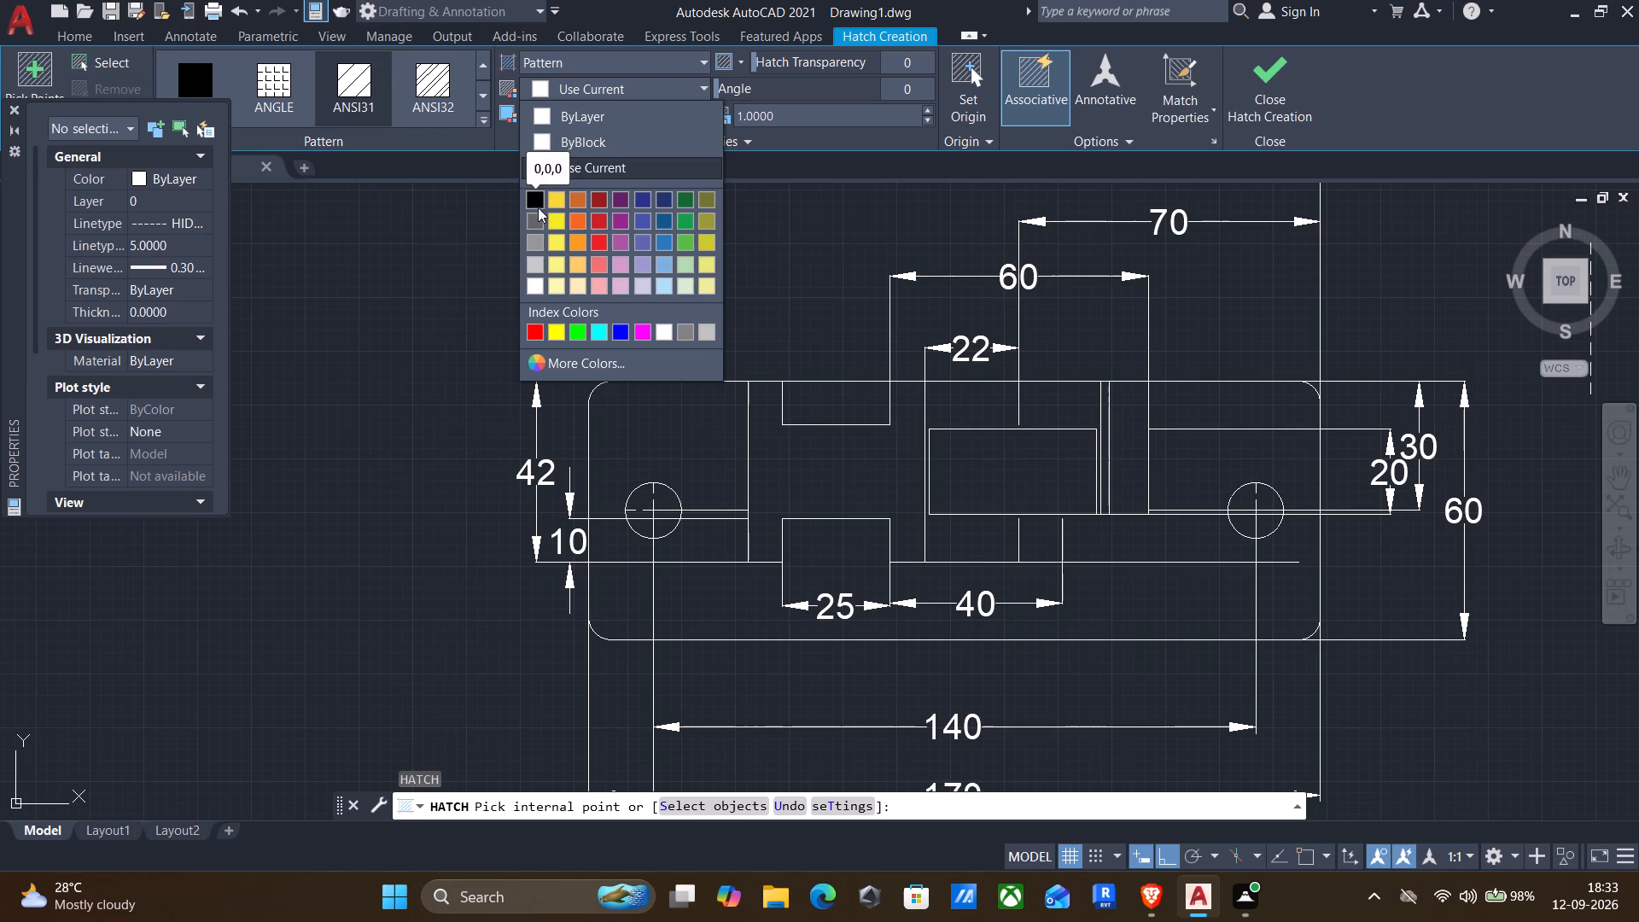
click(534, 198)
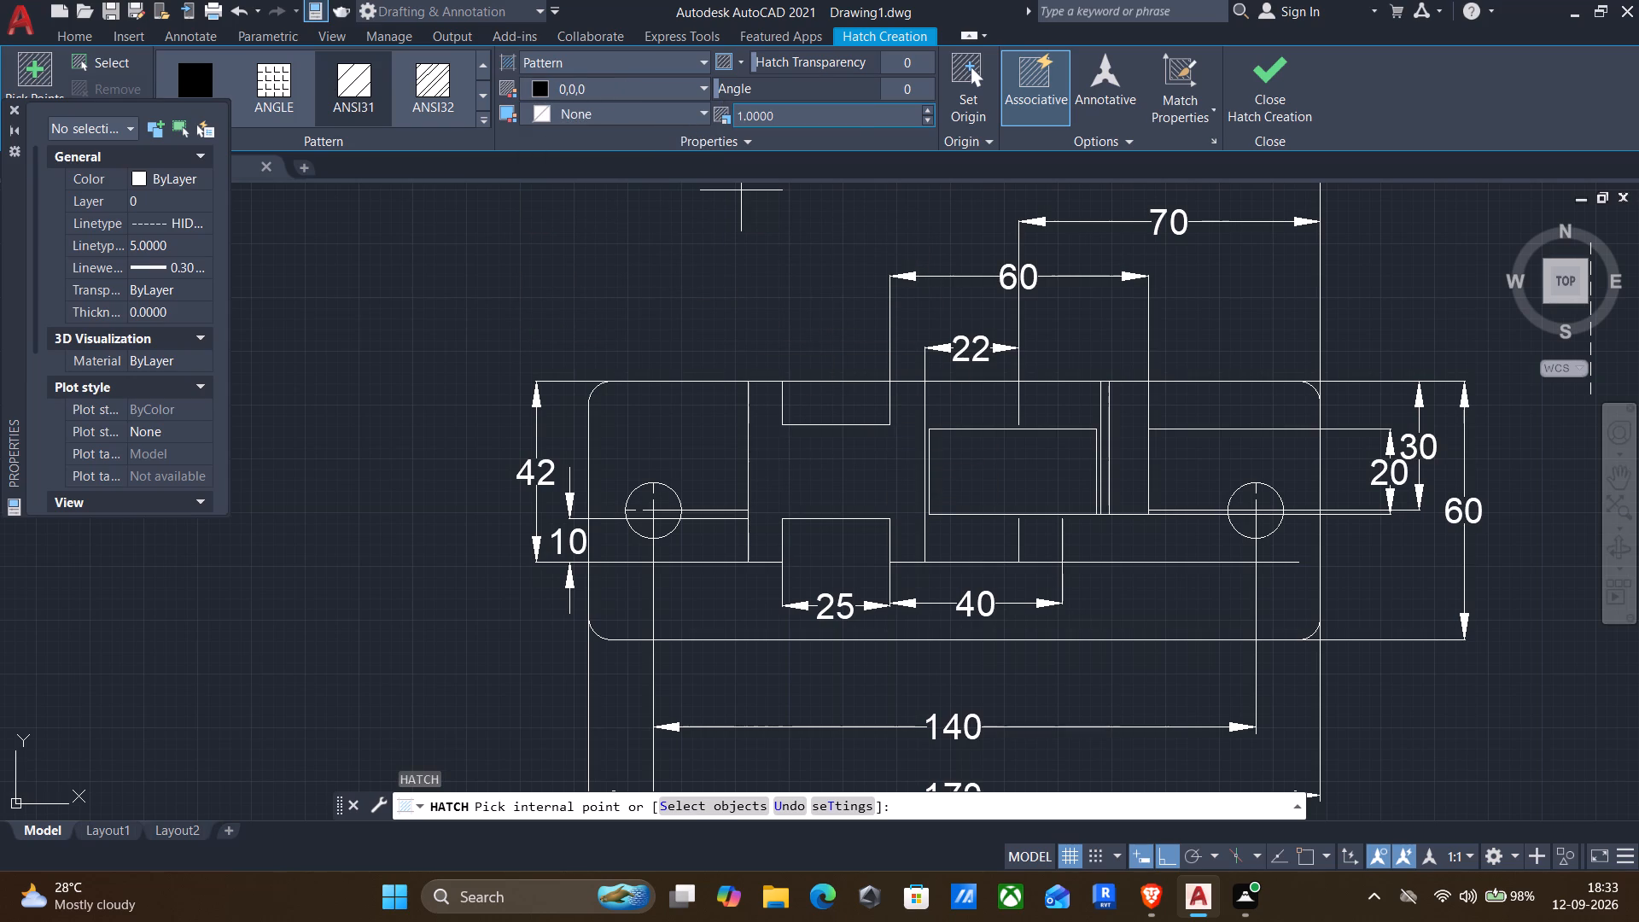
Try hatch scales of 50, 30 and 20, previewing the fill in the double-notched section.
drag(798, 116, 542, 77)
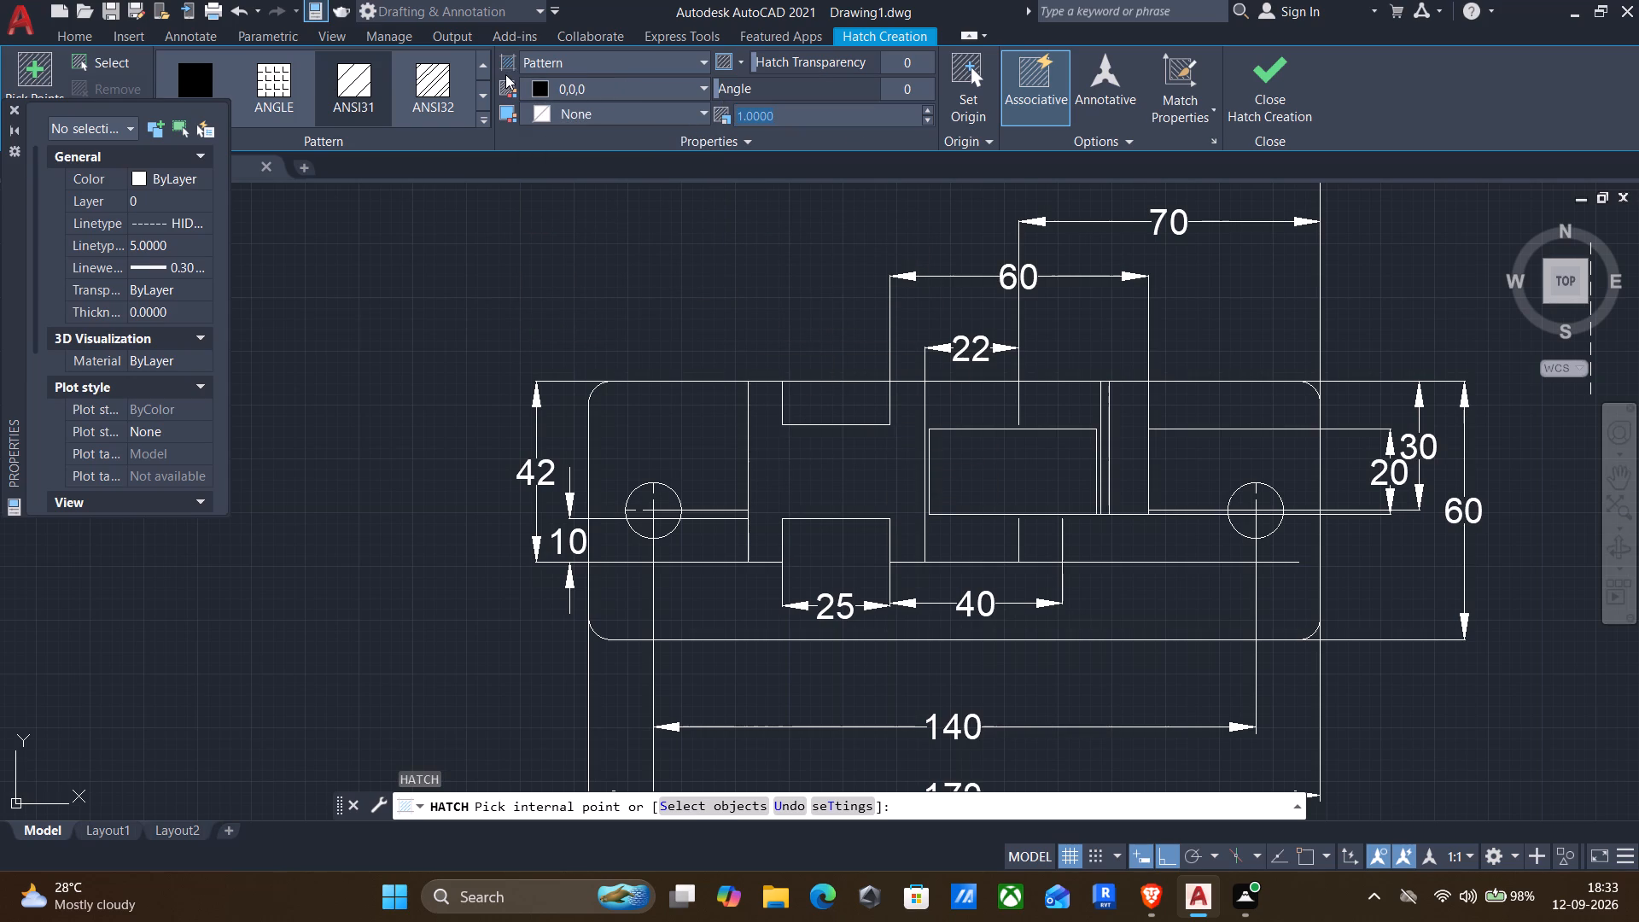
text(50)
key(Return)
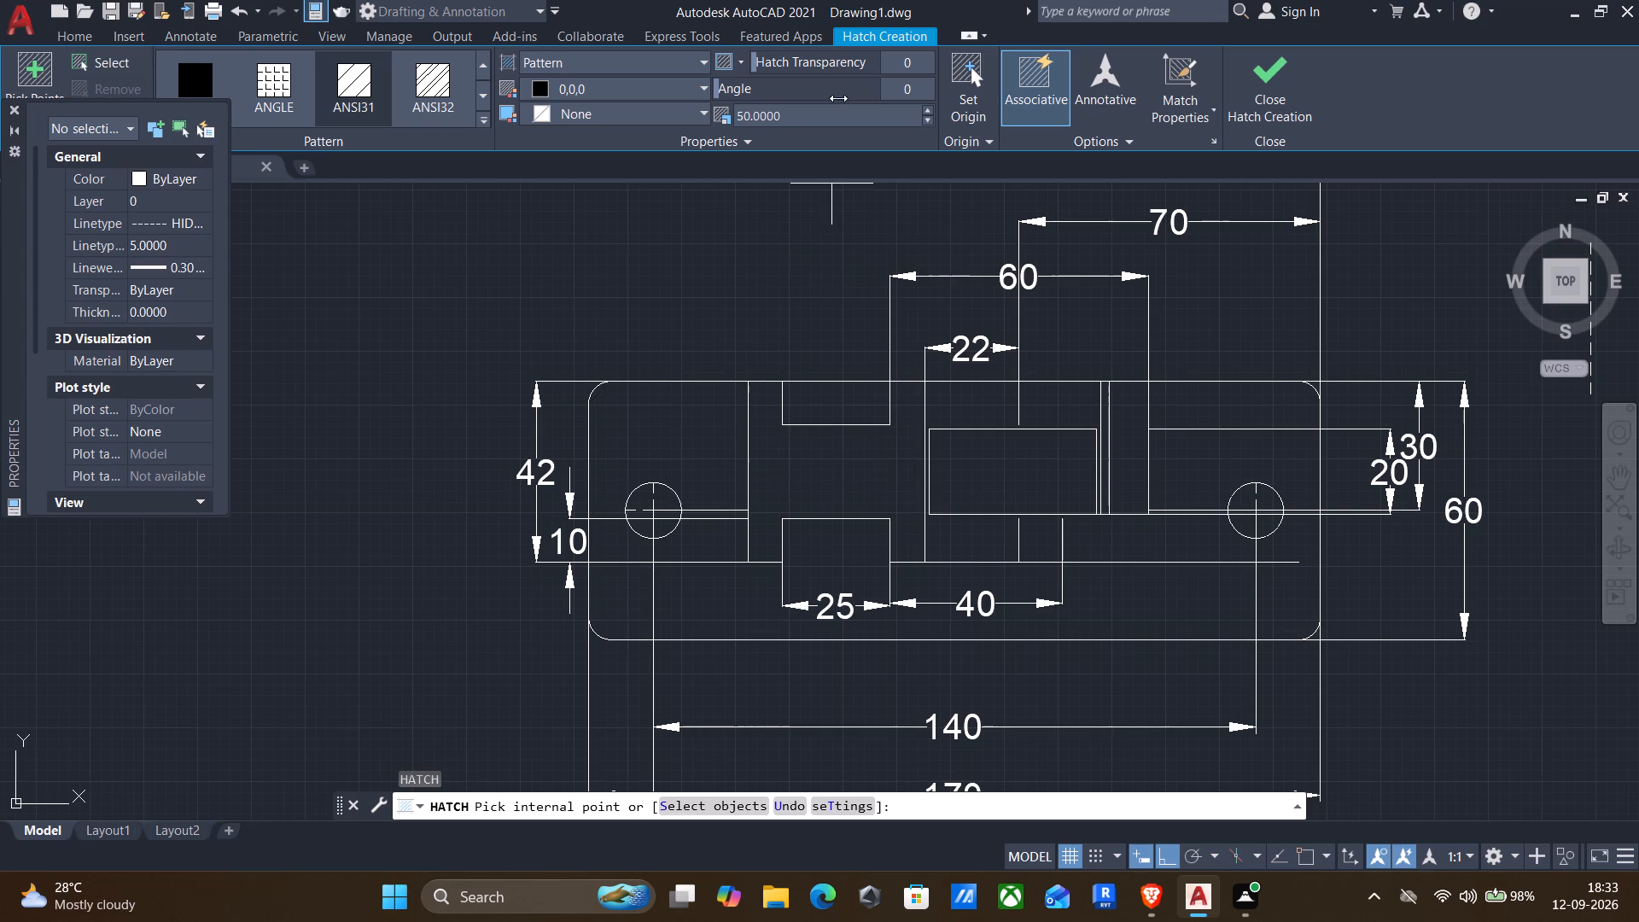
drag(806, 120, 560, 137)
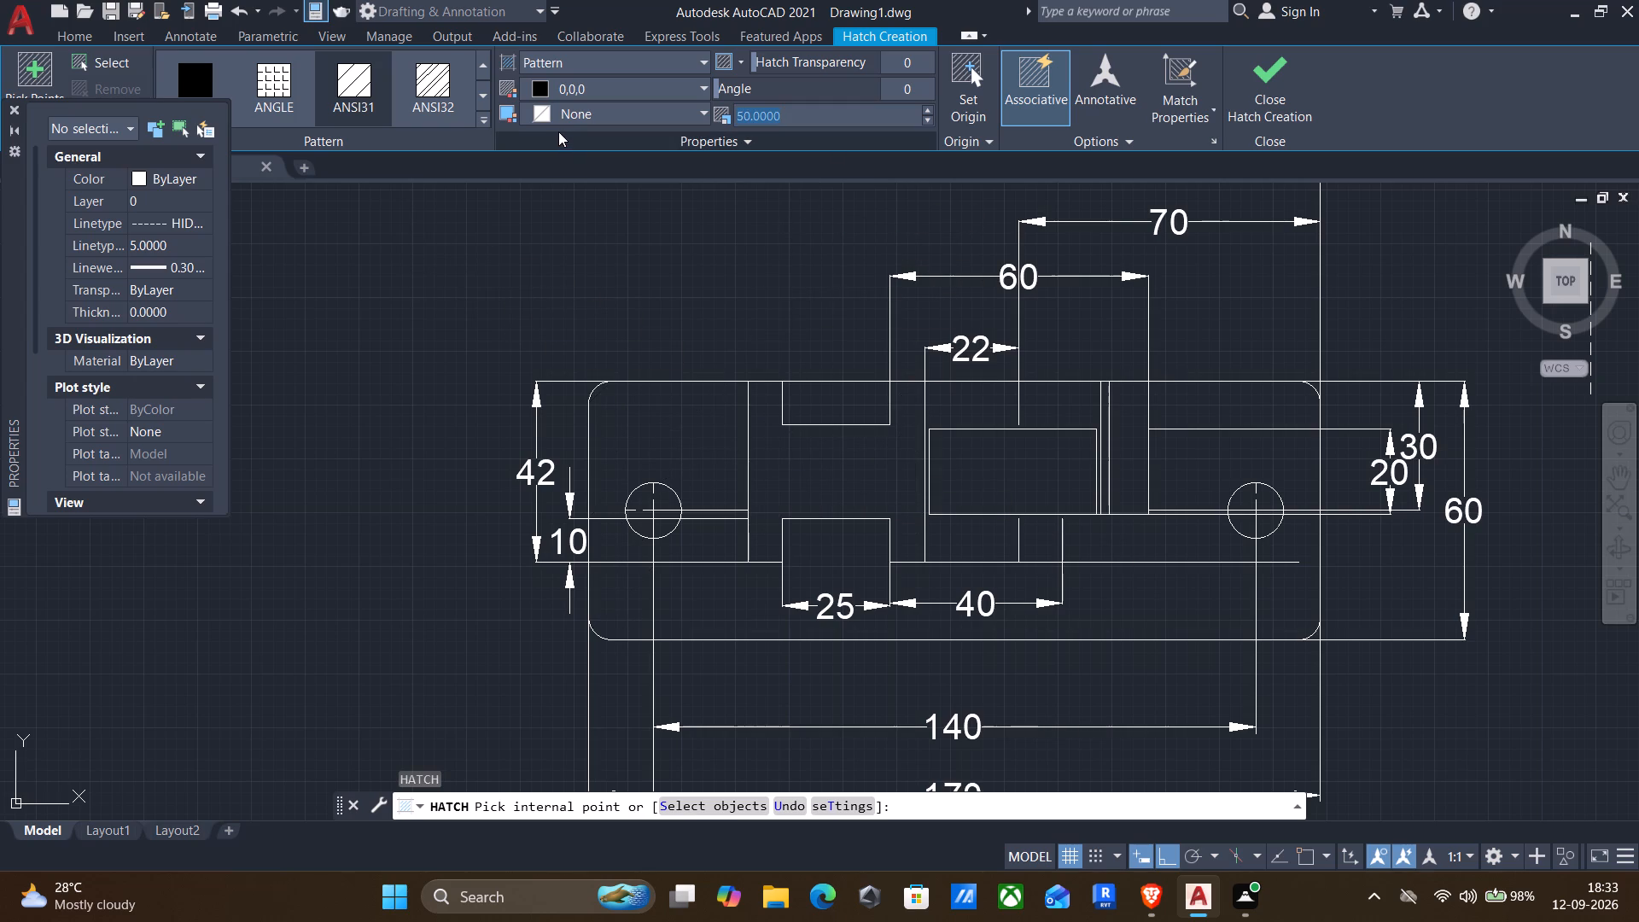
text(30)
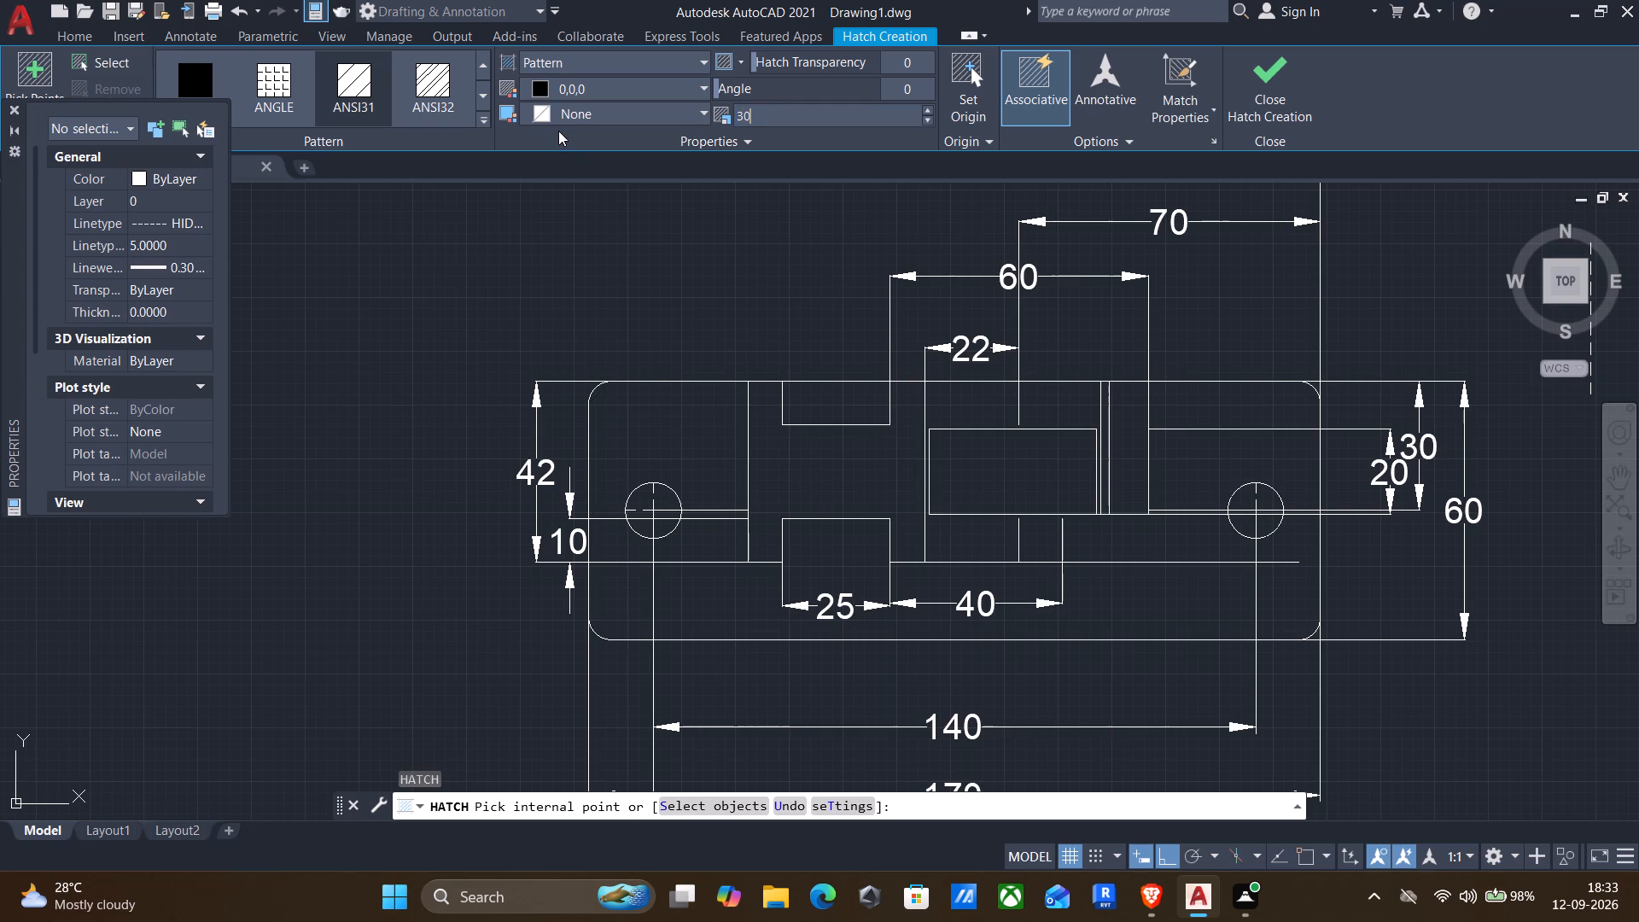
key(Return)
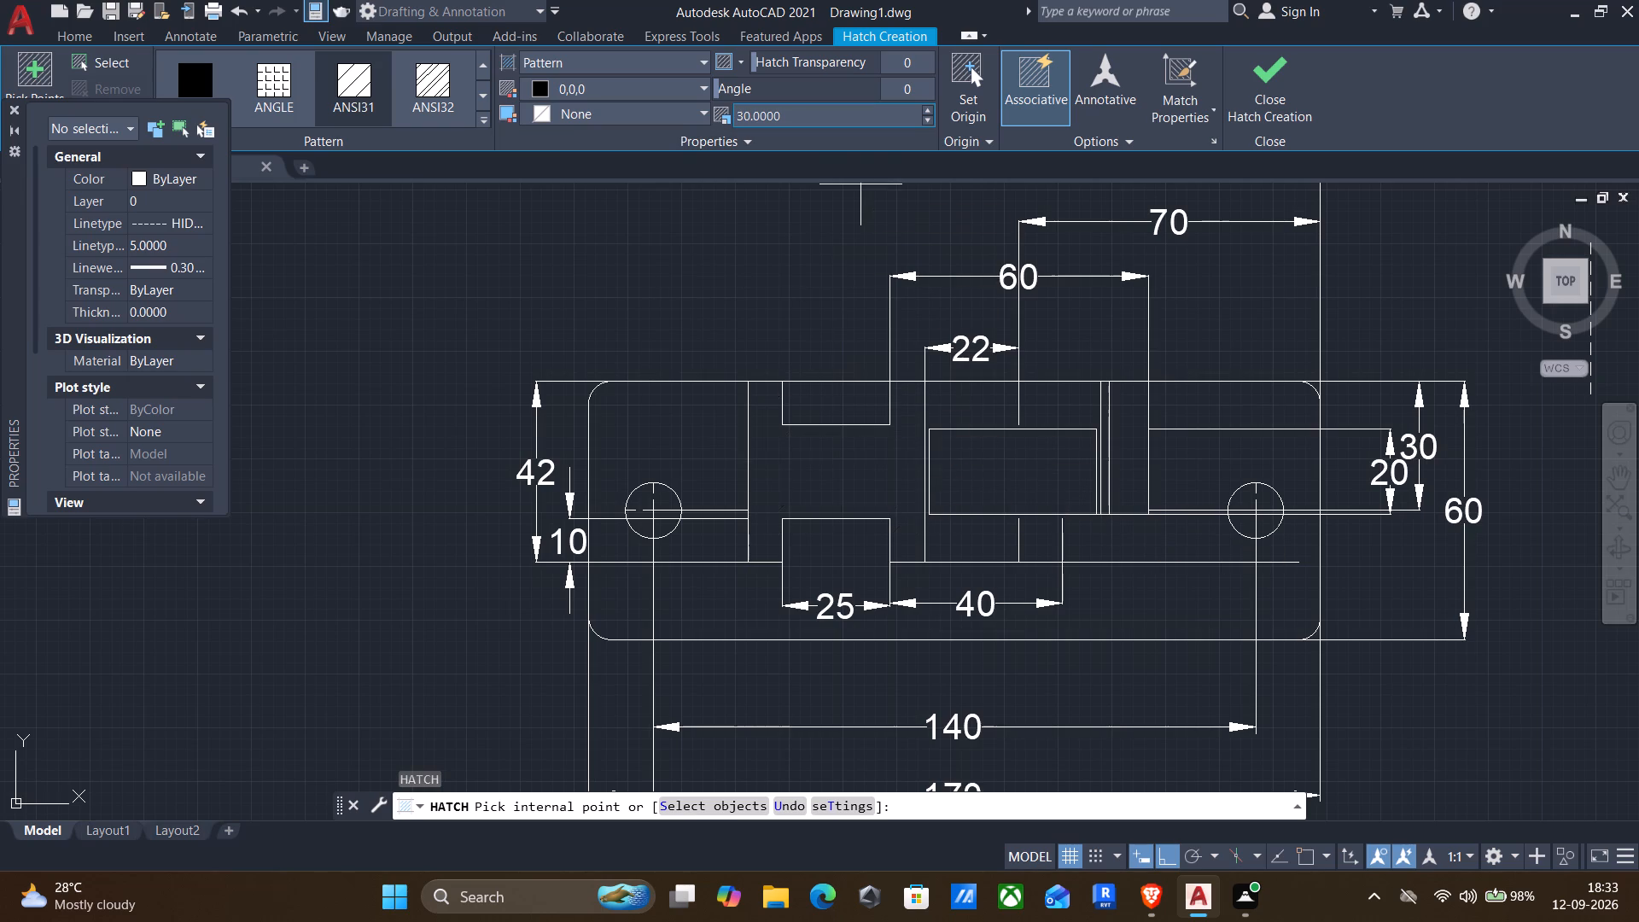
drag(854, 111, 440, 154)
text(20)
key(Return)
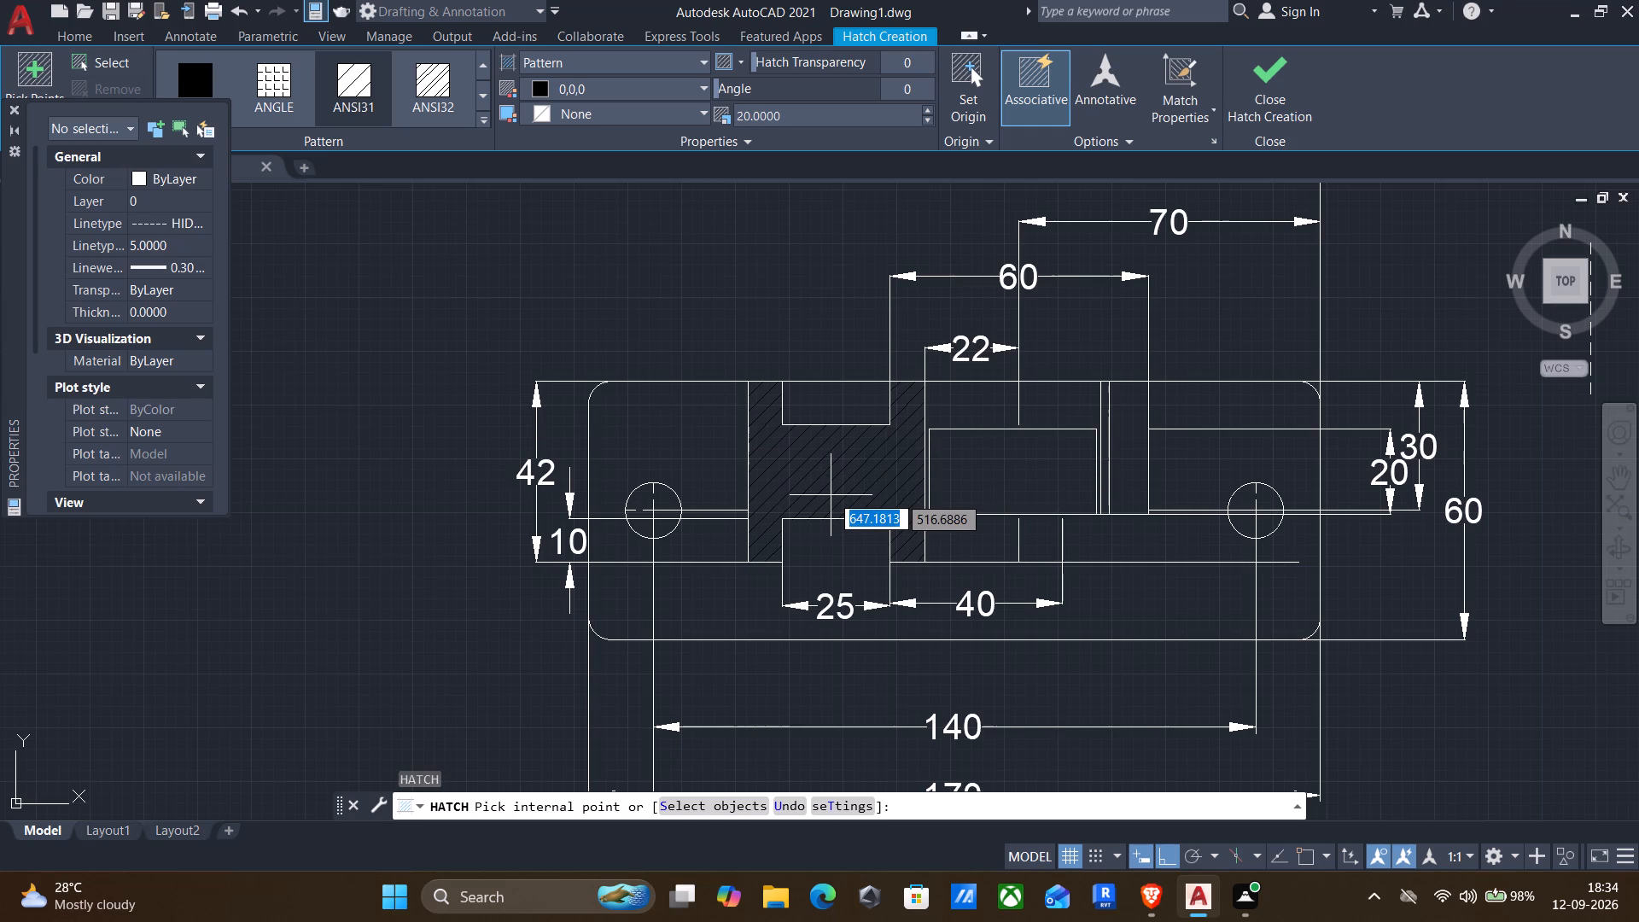
Set the hatch scale to 15, fill the double-notched section beside the left hole, and end the hatch.
drag(823, 112, 575, 116)
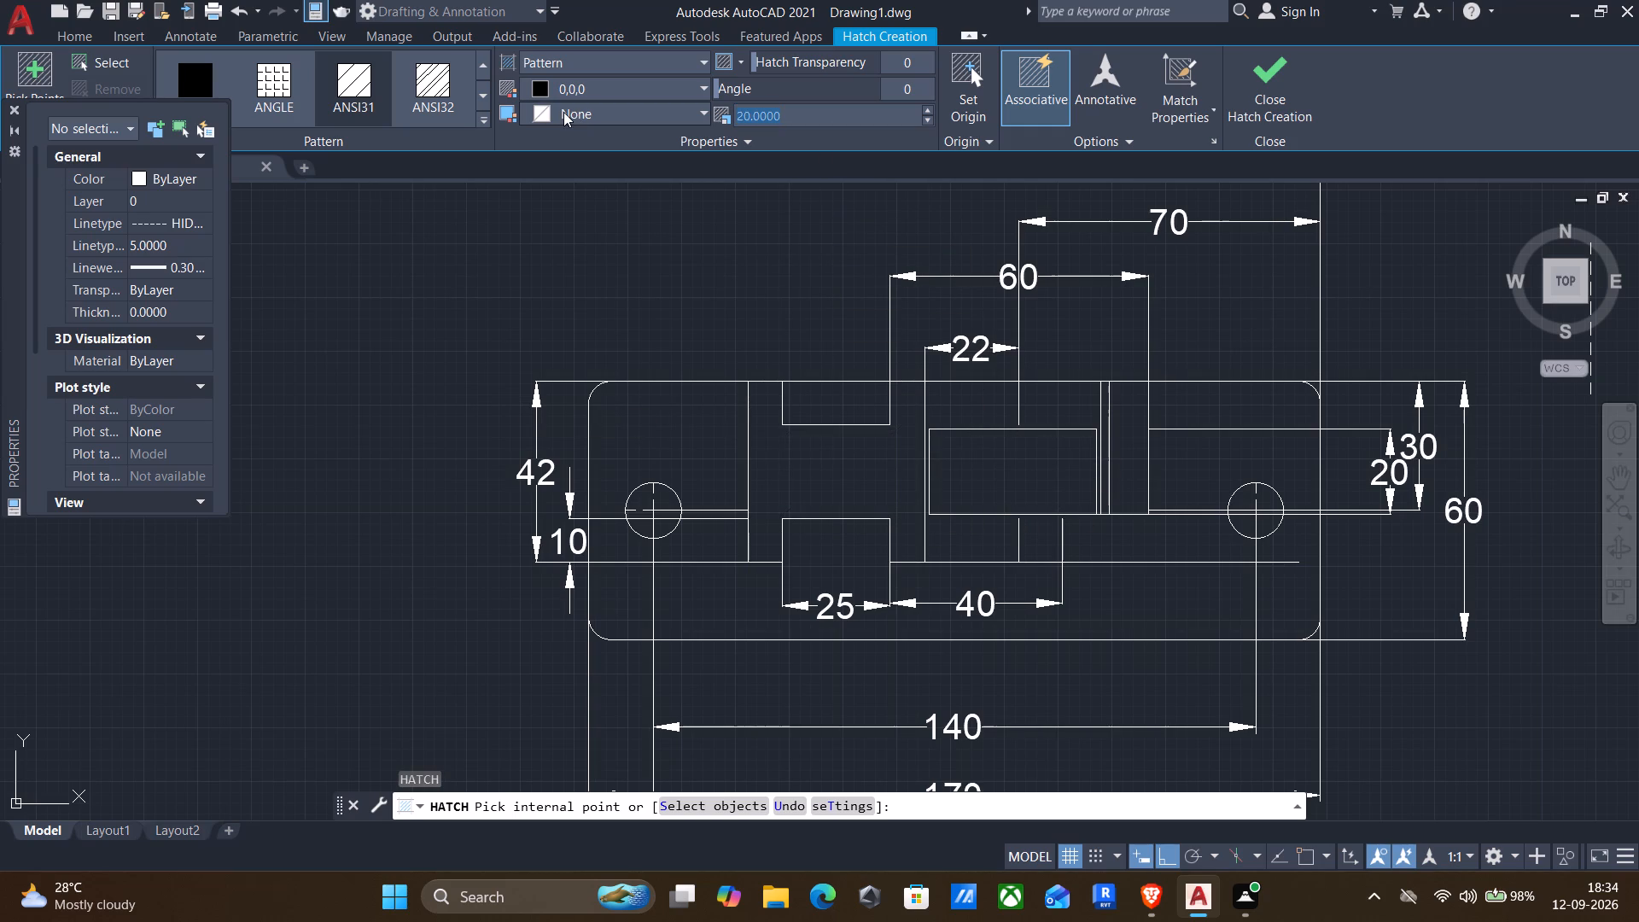
text(15)
key(Return)
click(831, 481)
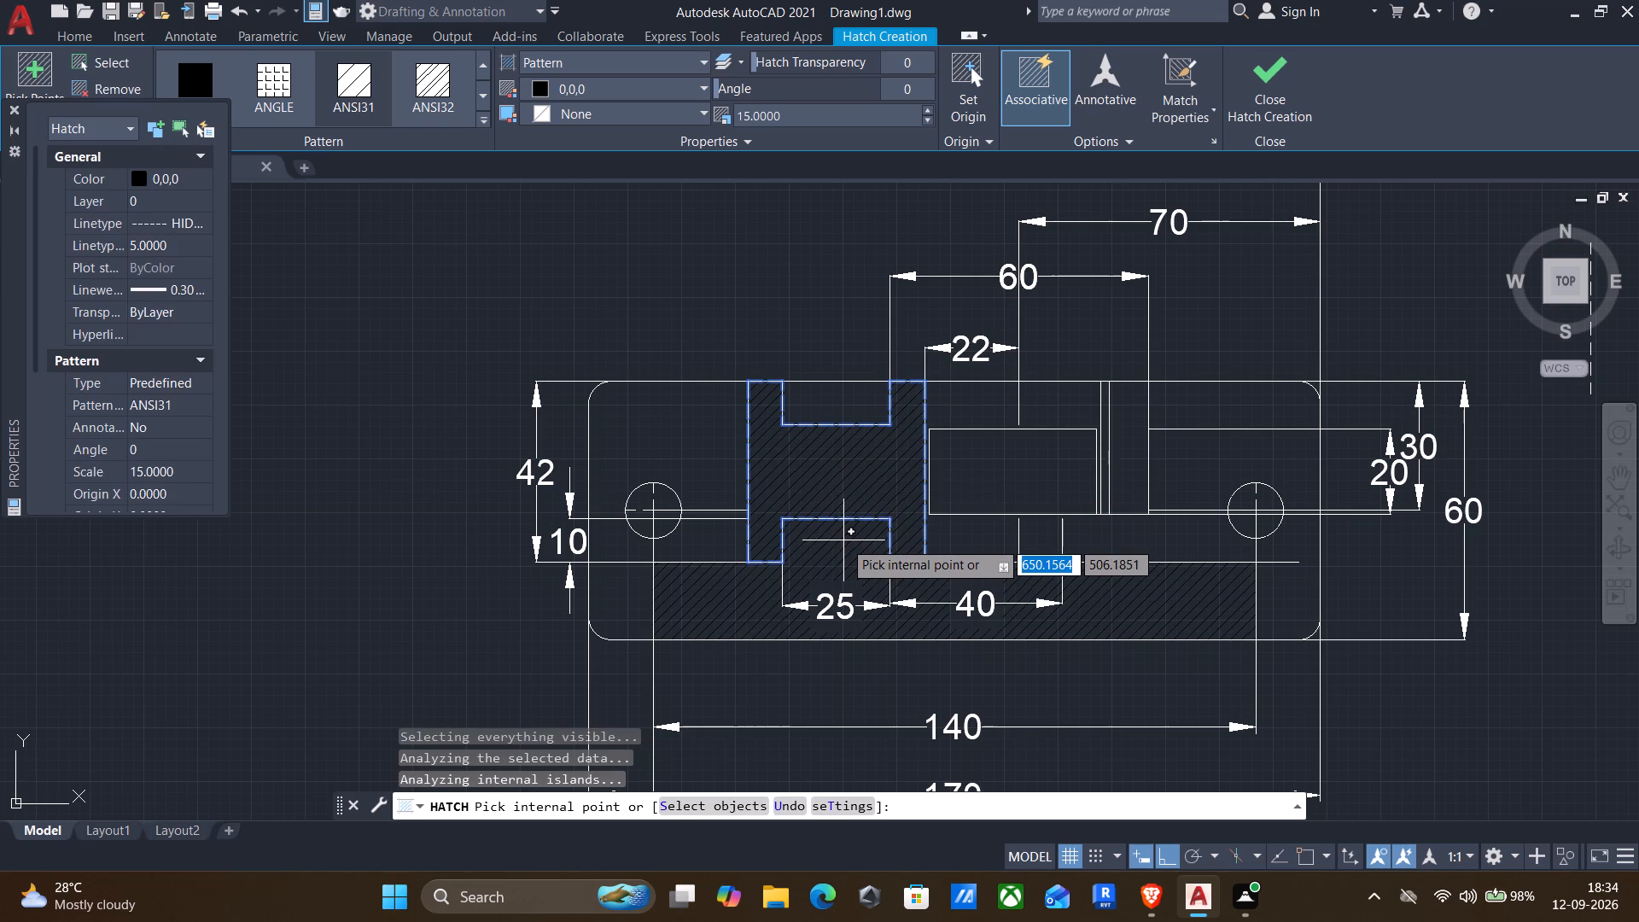
key(Escape)
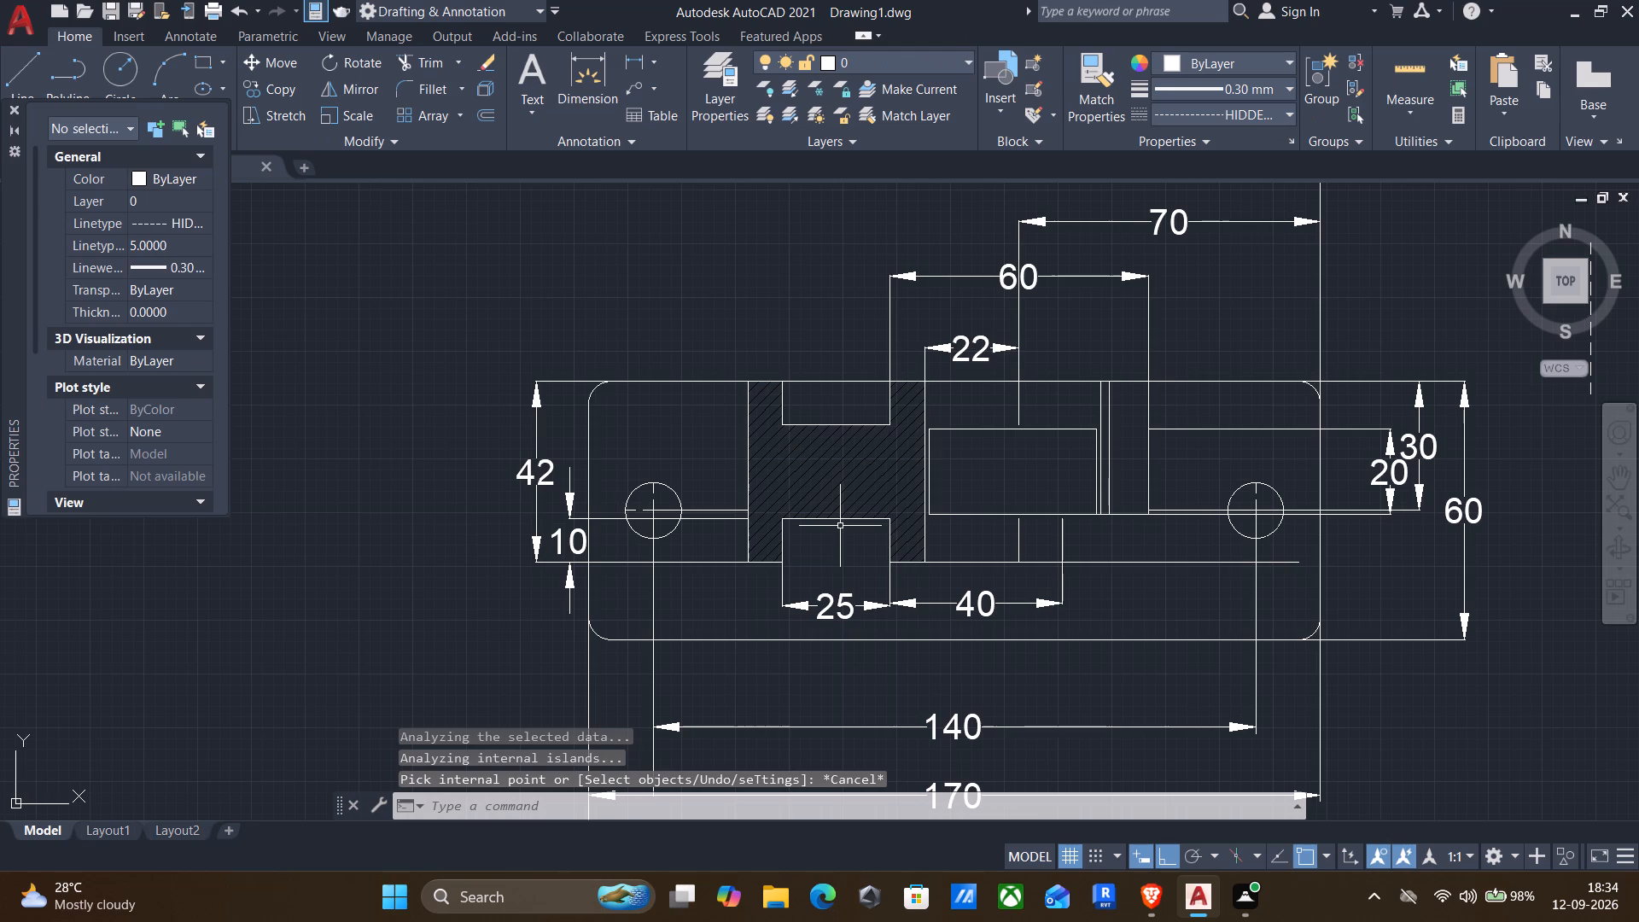
Delete the dashed vertical sample line beyond the plate's 60 height dimension.
middle_drag(851, 520, 944, 333)
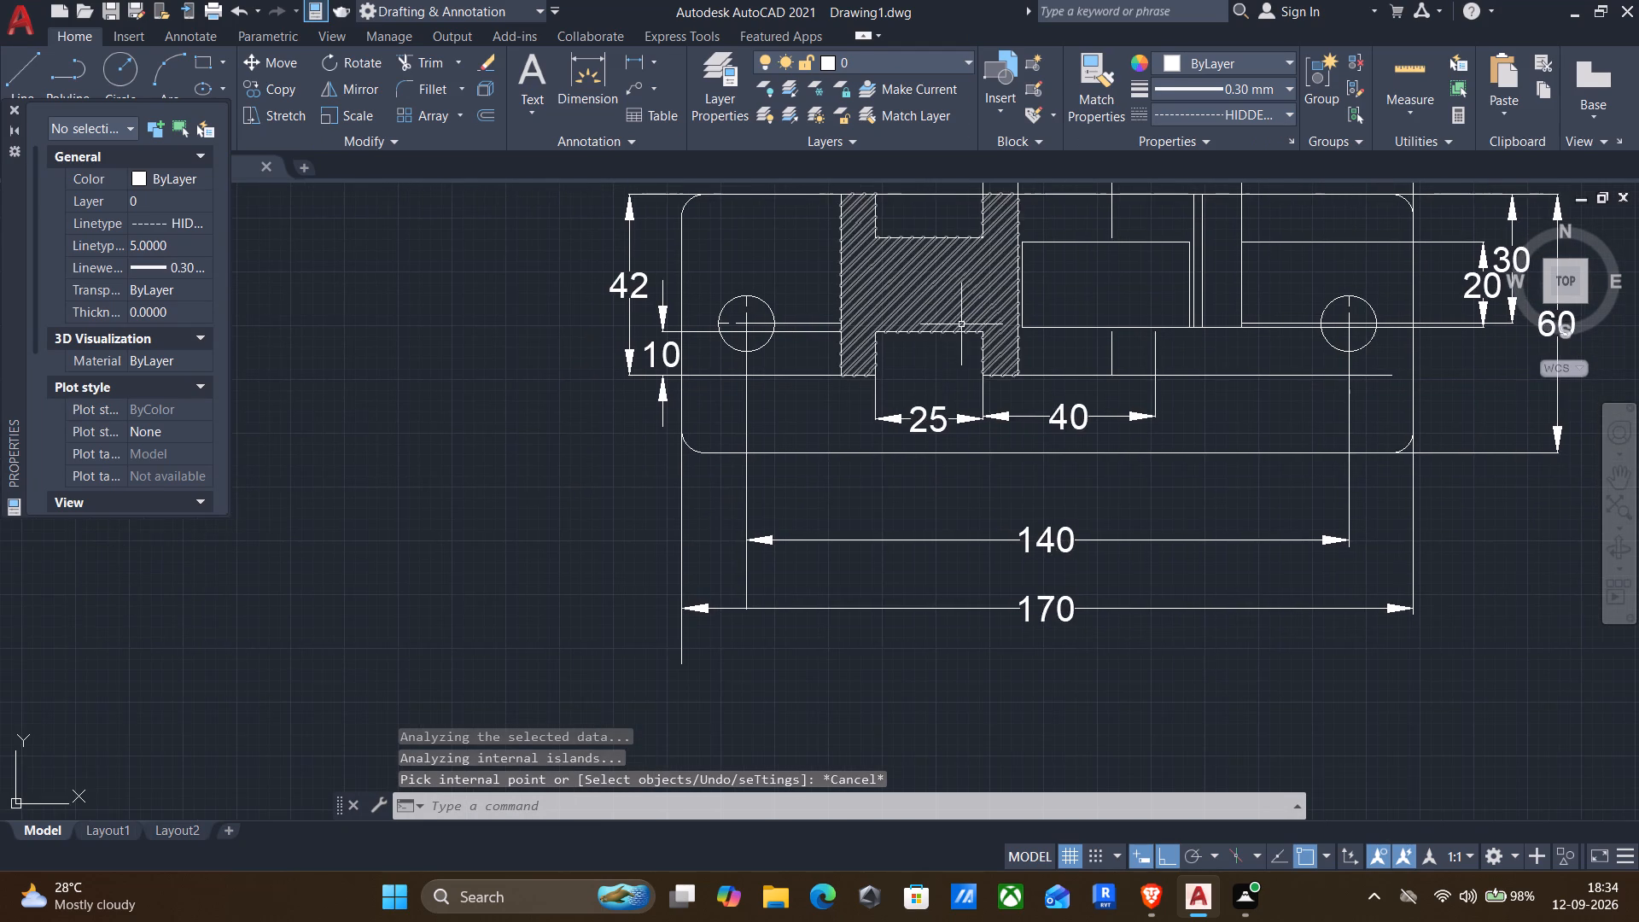
scroll(961, 324, down, 1)
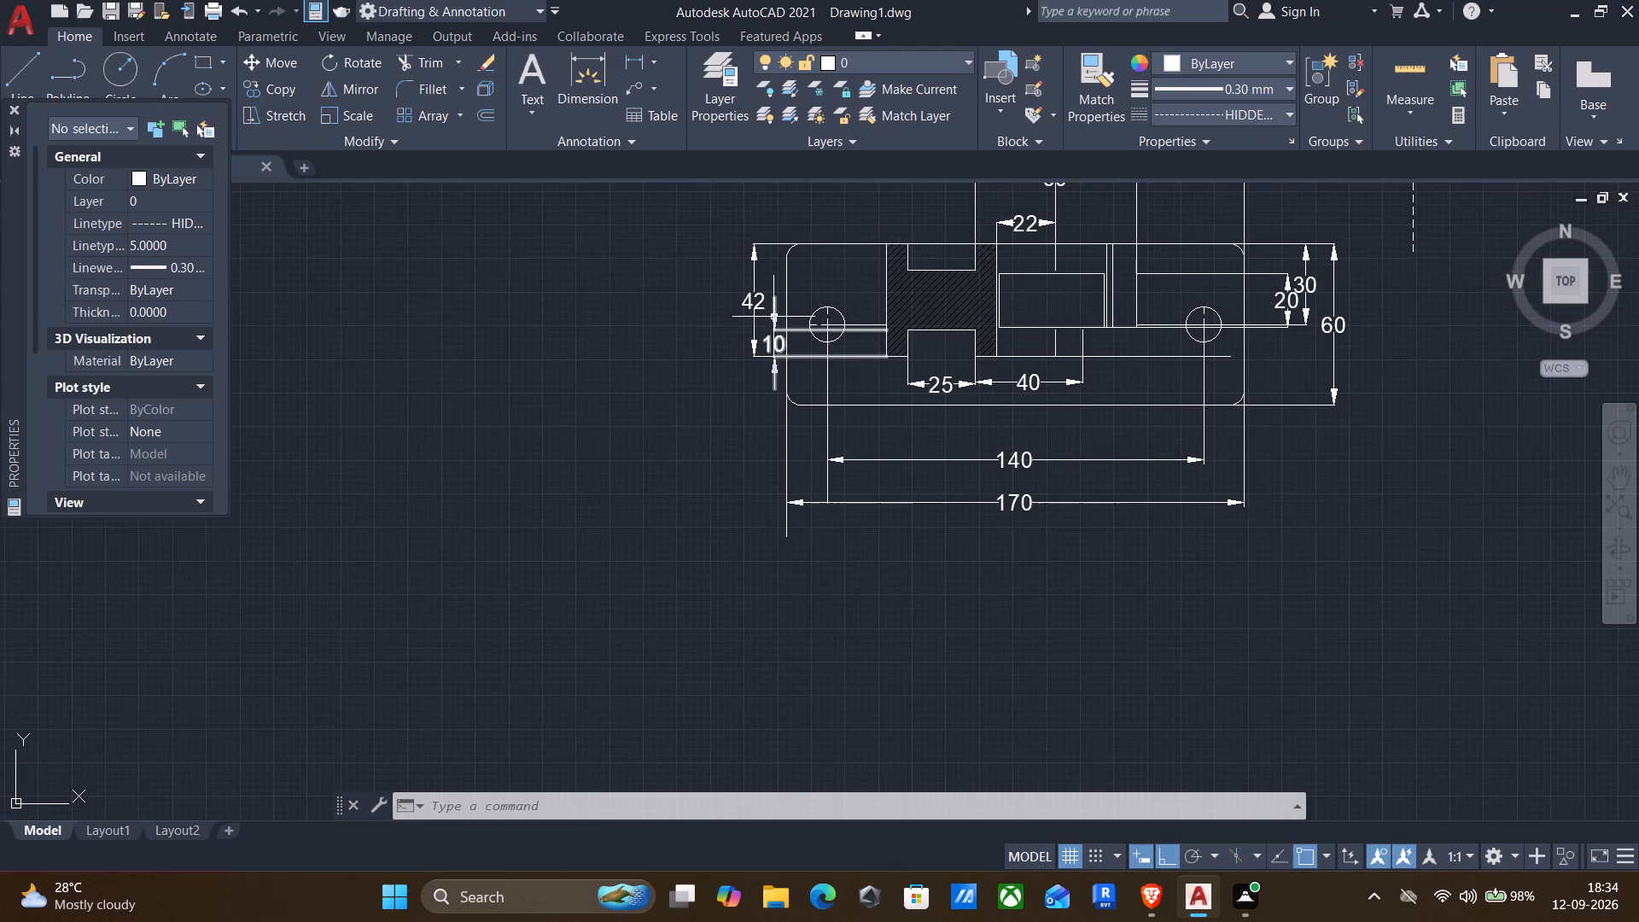
middle_drag(1113, 425, 950, 457)
middle_drag(1146, 554, 1133, 560)
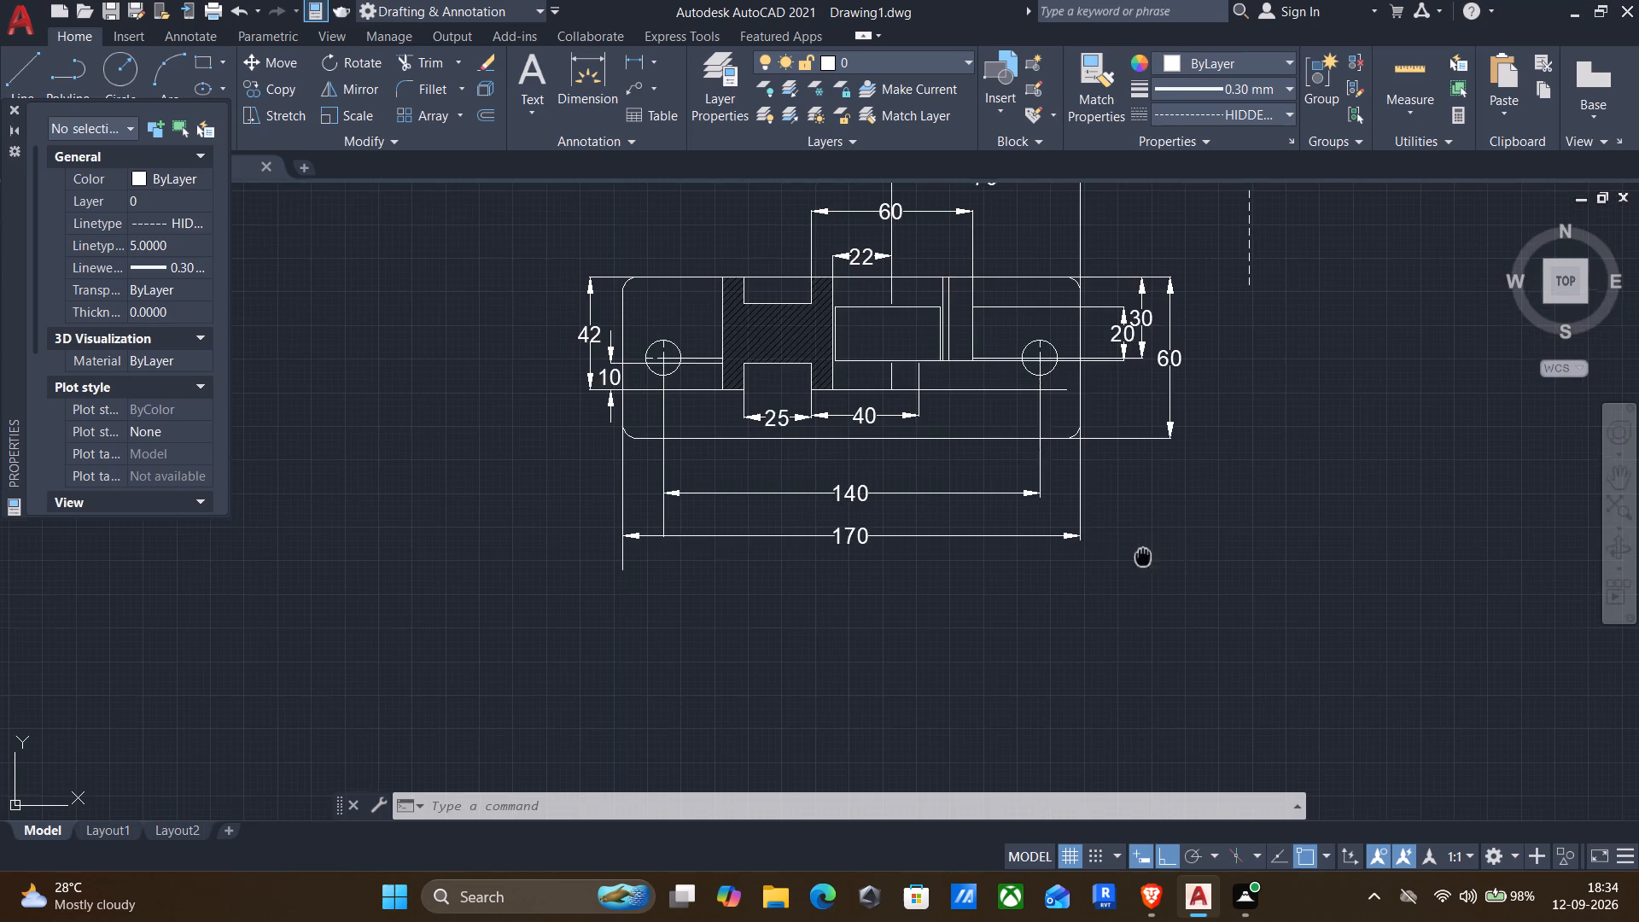
middle_drag(1133, 560, 1016, 579)
click(1084, 212)
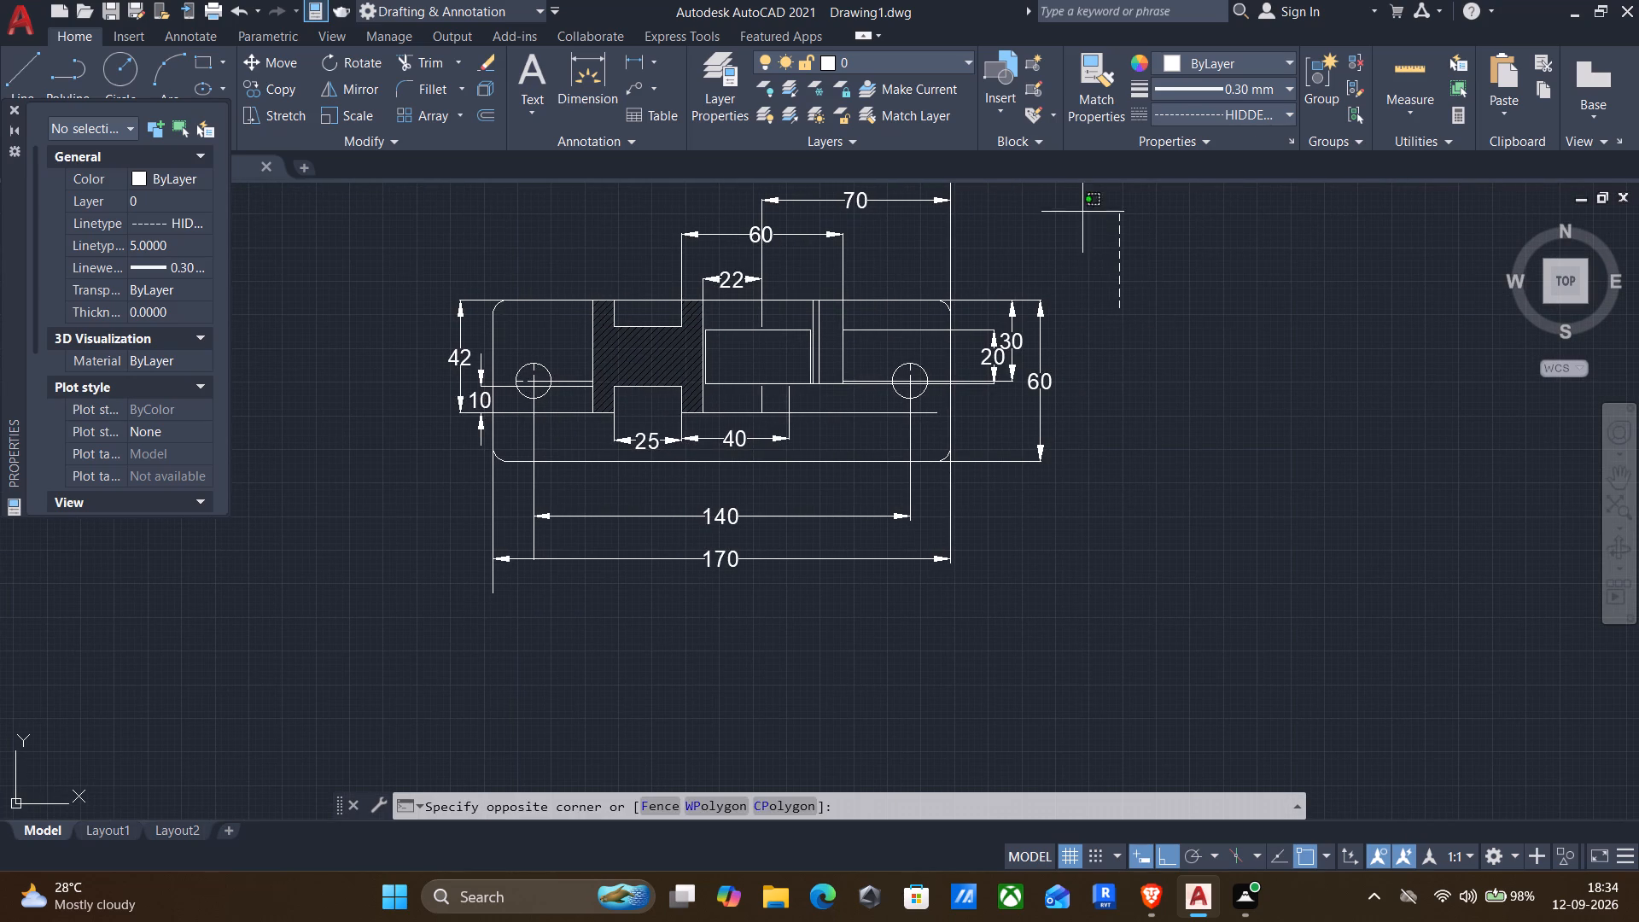
click(1167, 336)
key(Delete)
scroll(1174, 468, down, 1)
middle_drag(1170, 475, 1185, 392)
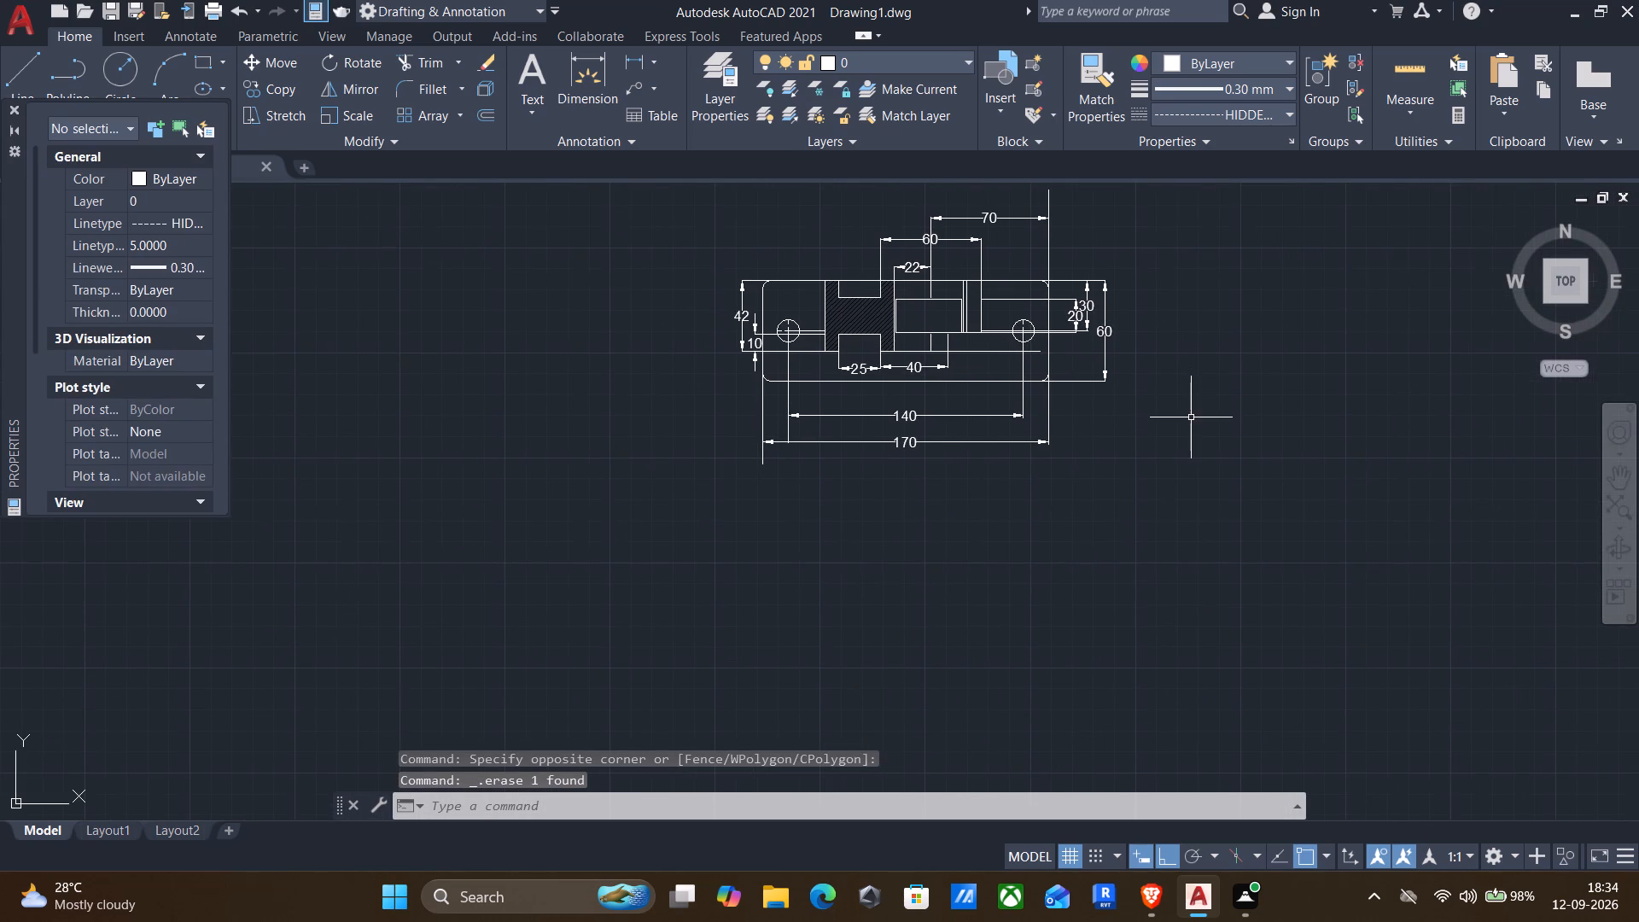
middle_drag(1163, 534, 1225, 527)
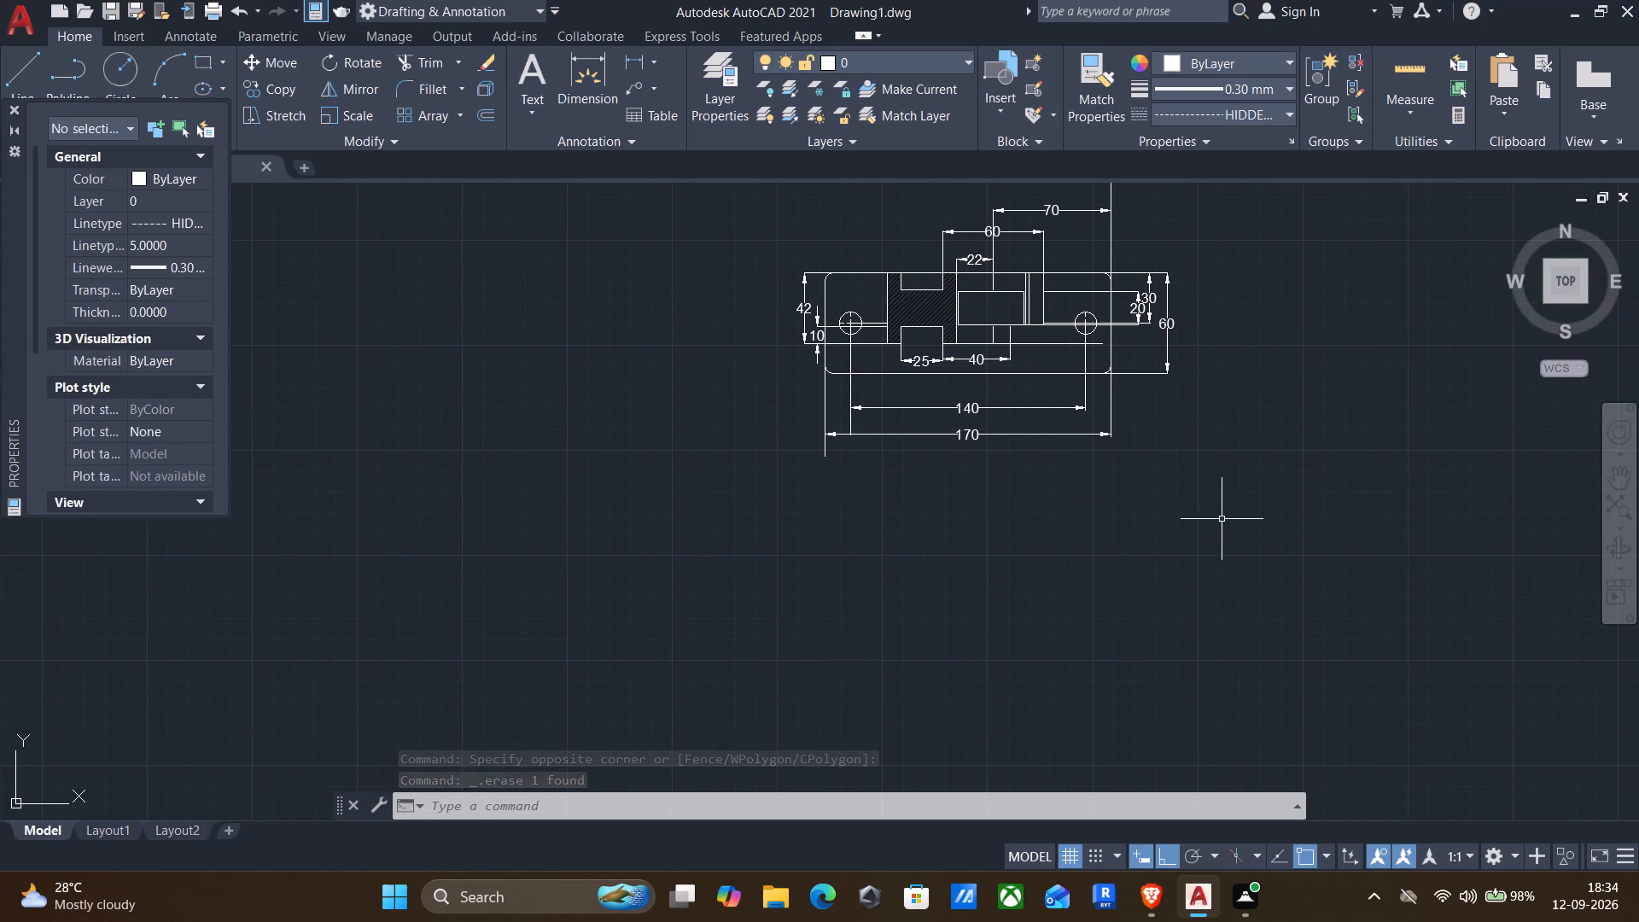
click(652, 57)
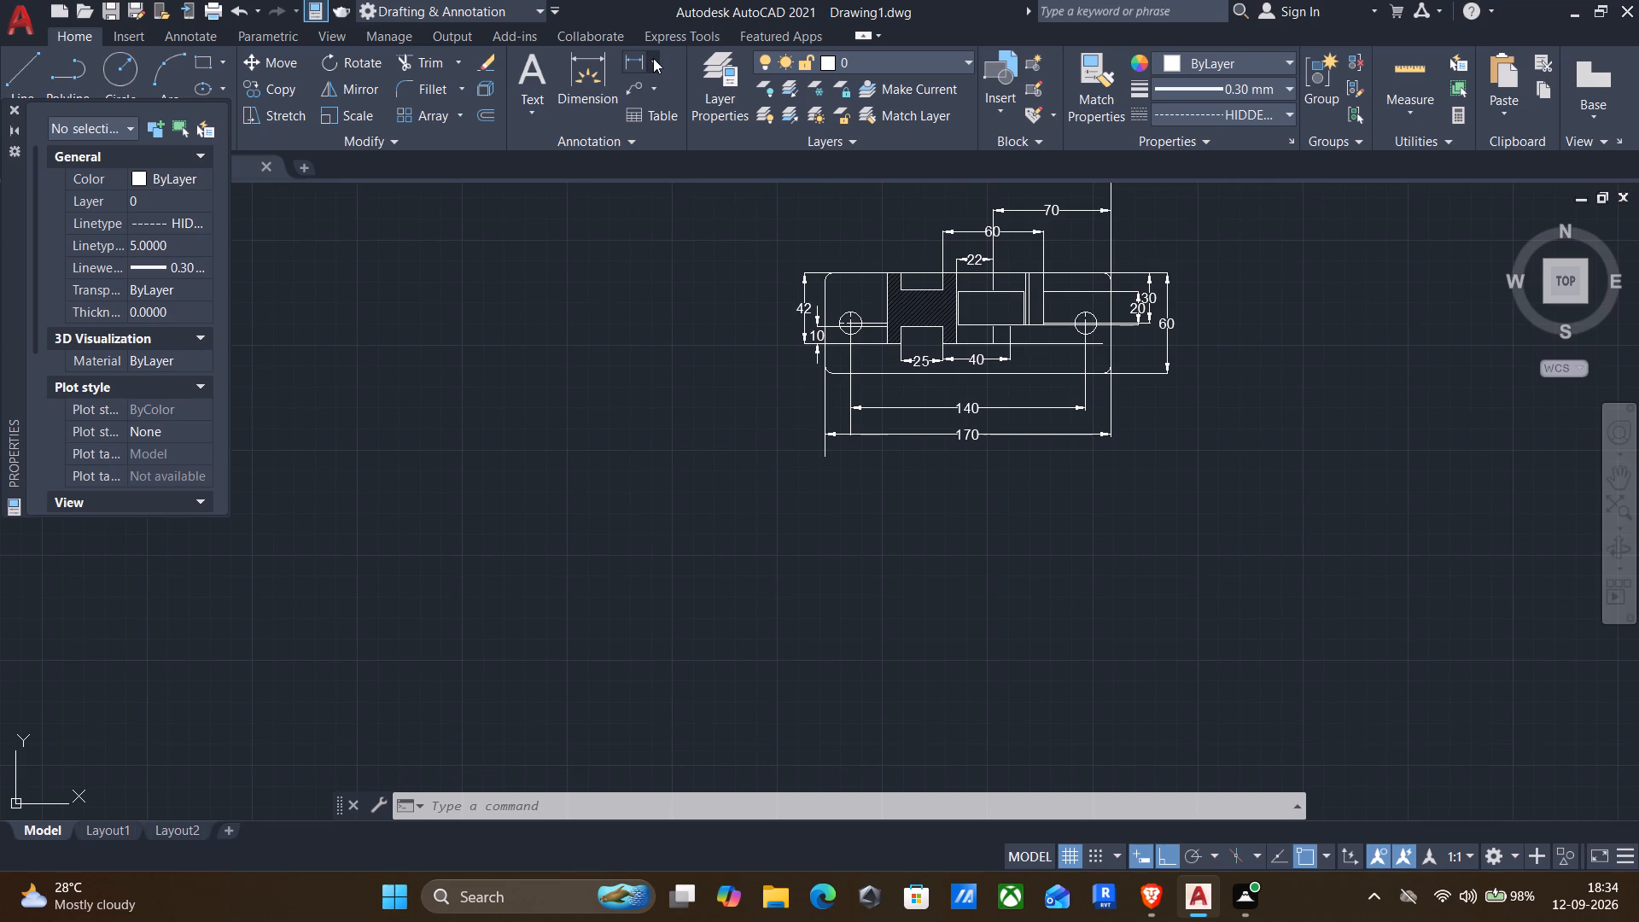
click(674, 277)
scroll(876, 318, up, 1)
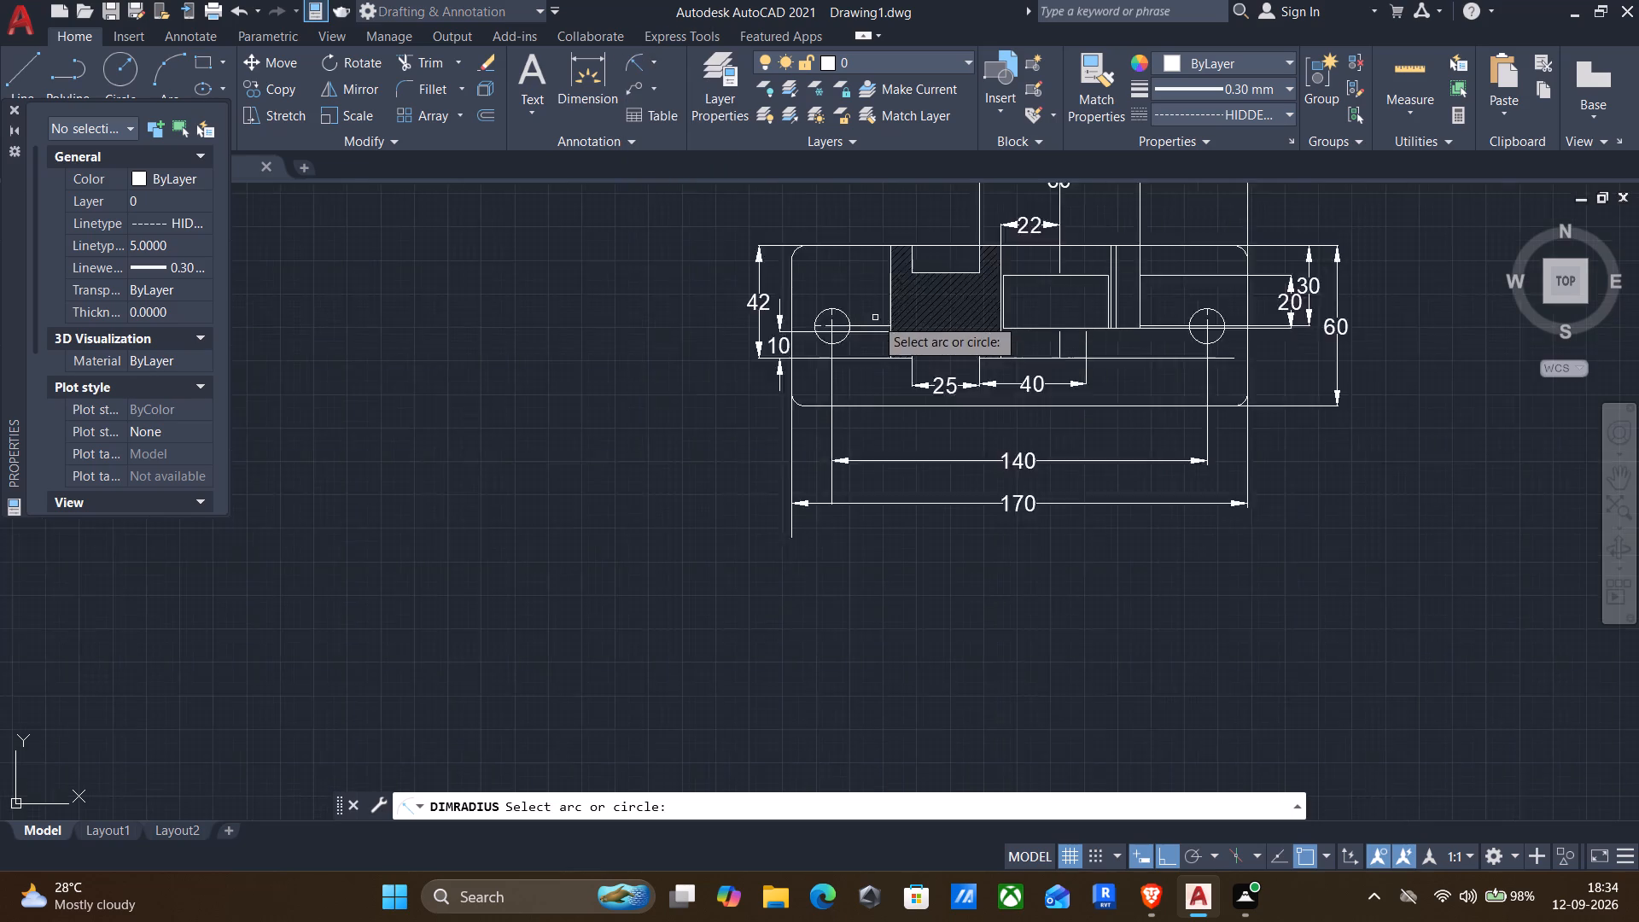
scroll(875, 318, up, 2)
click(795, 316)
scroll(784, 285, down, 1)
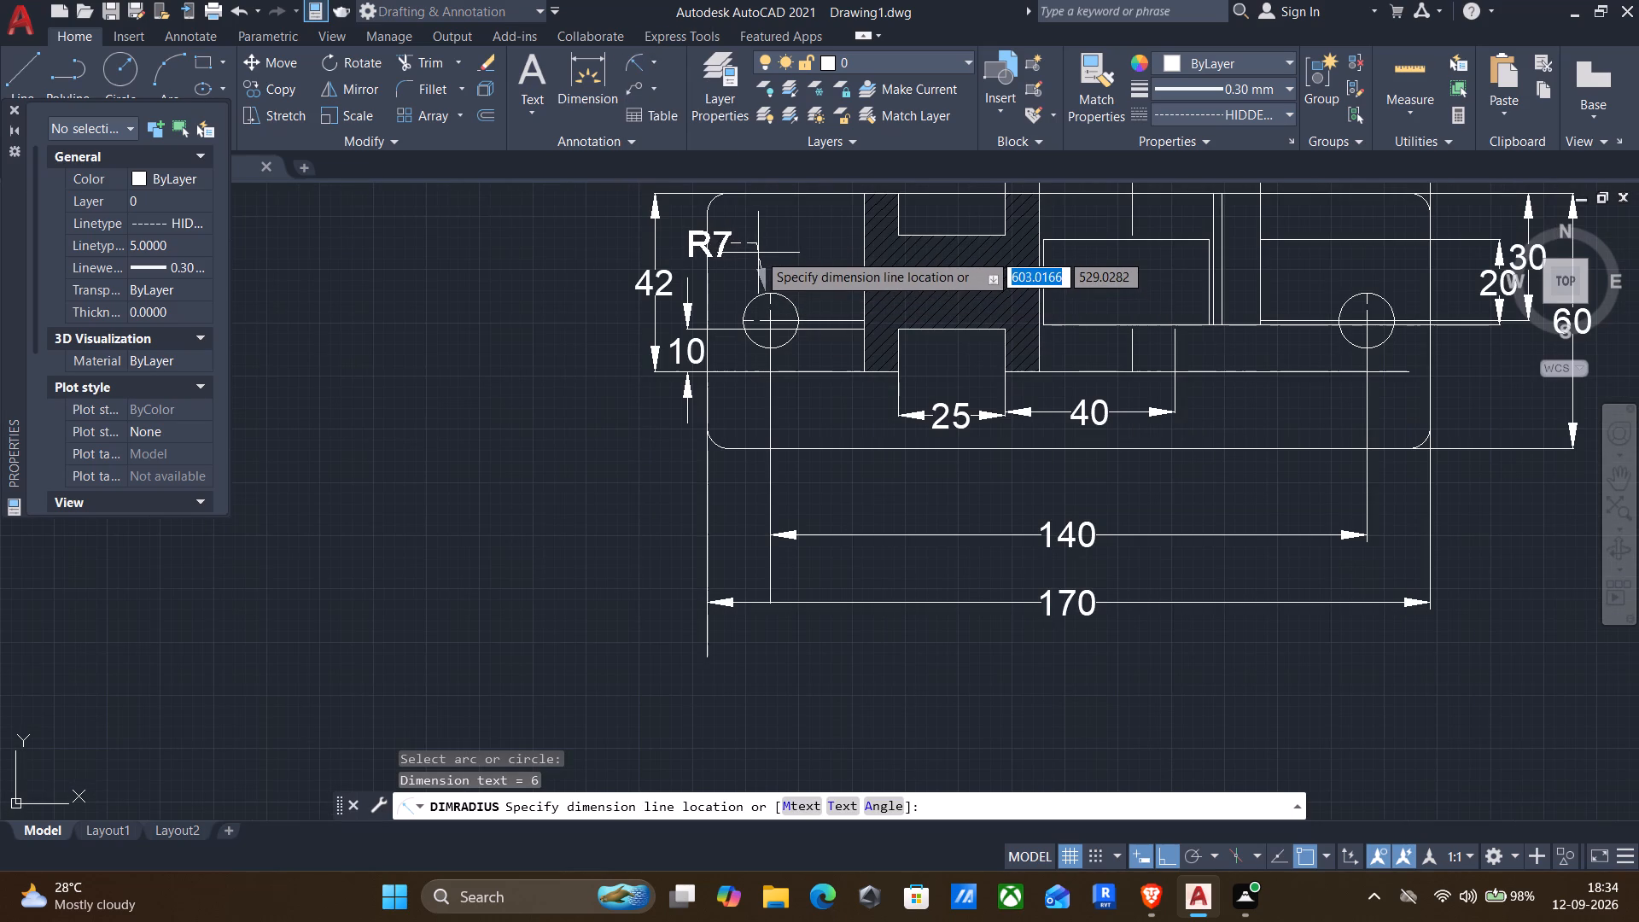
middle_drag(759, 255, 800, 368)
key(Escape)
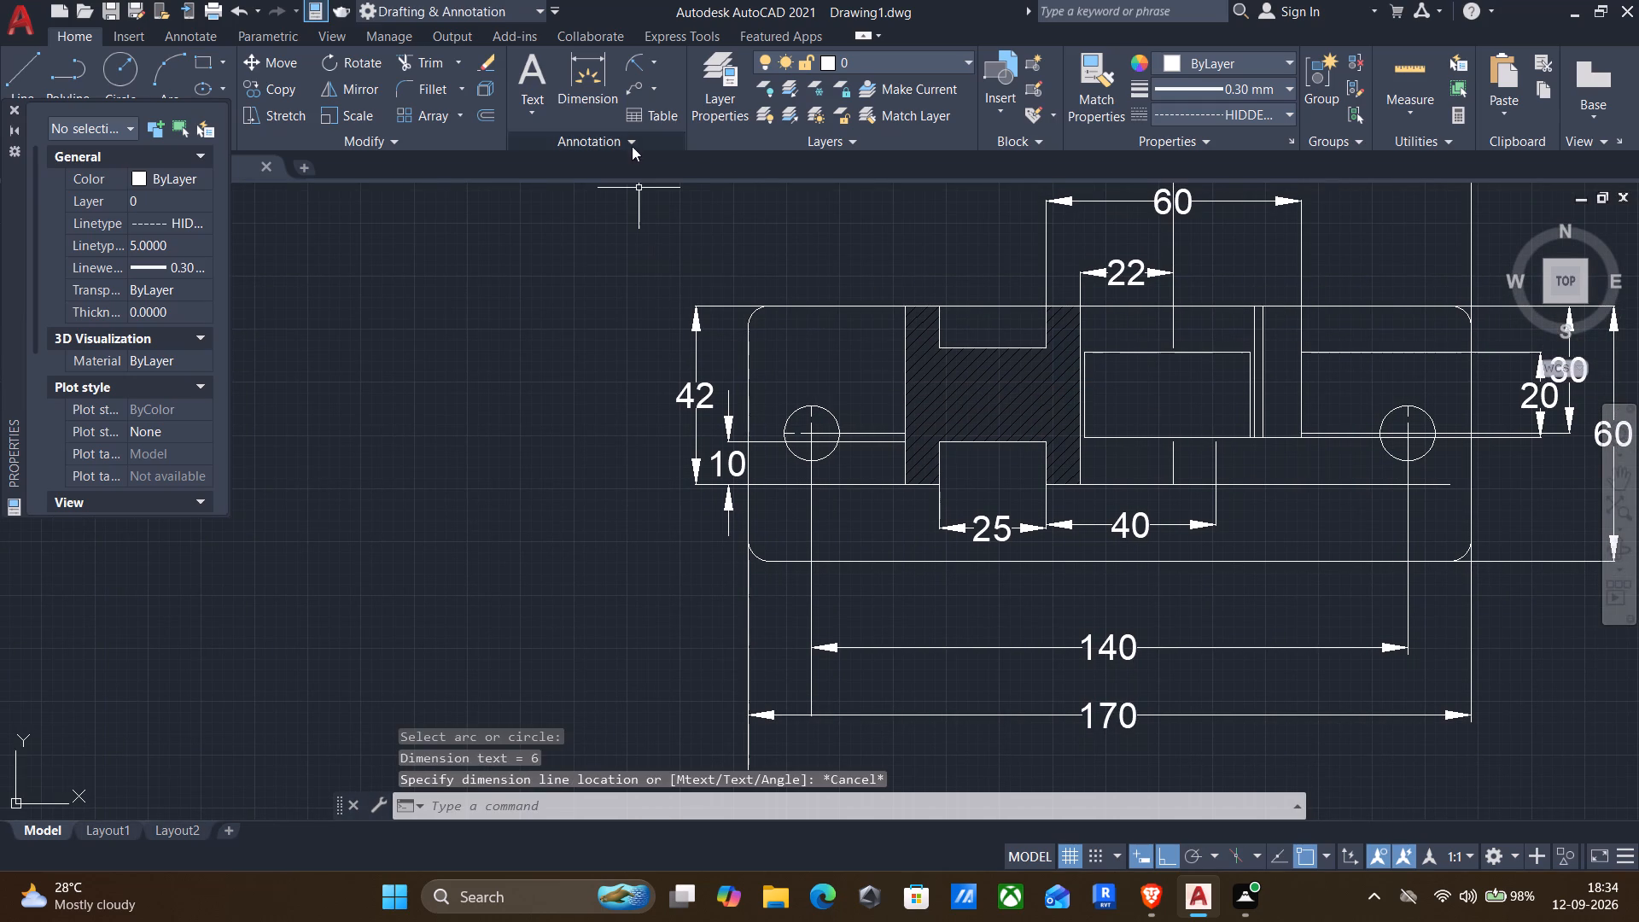
Add a diameter dimension to the left hole, placing its text outside the plate's upper-left corner.
click(662, 58)
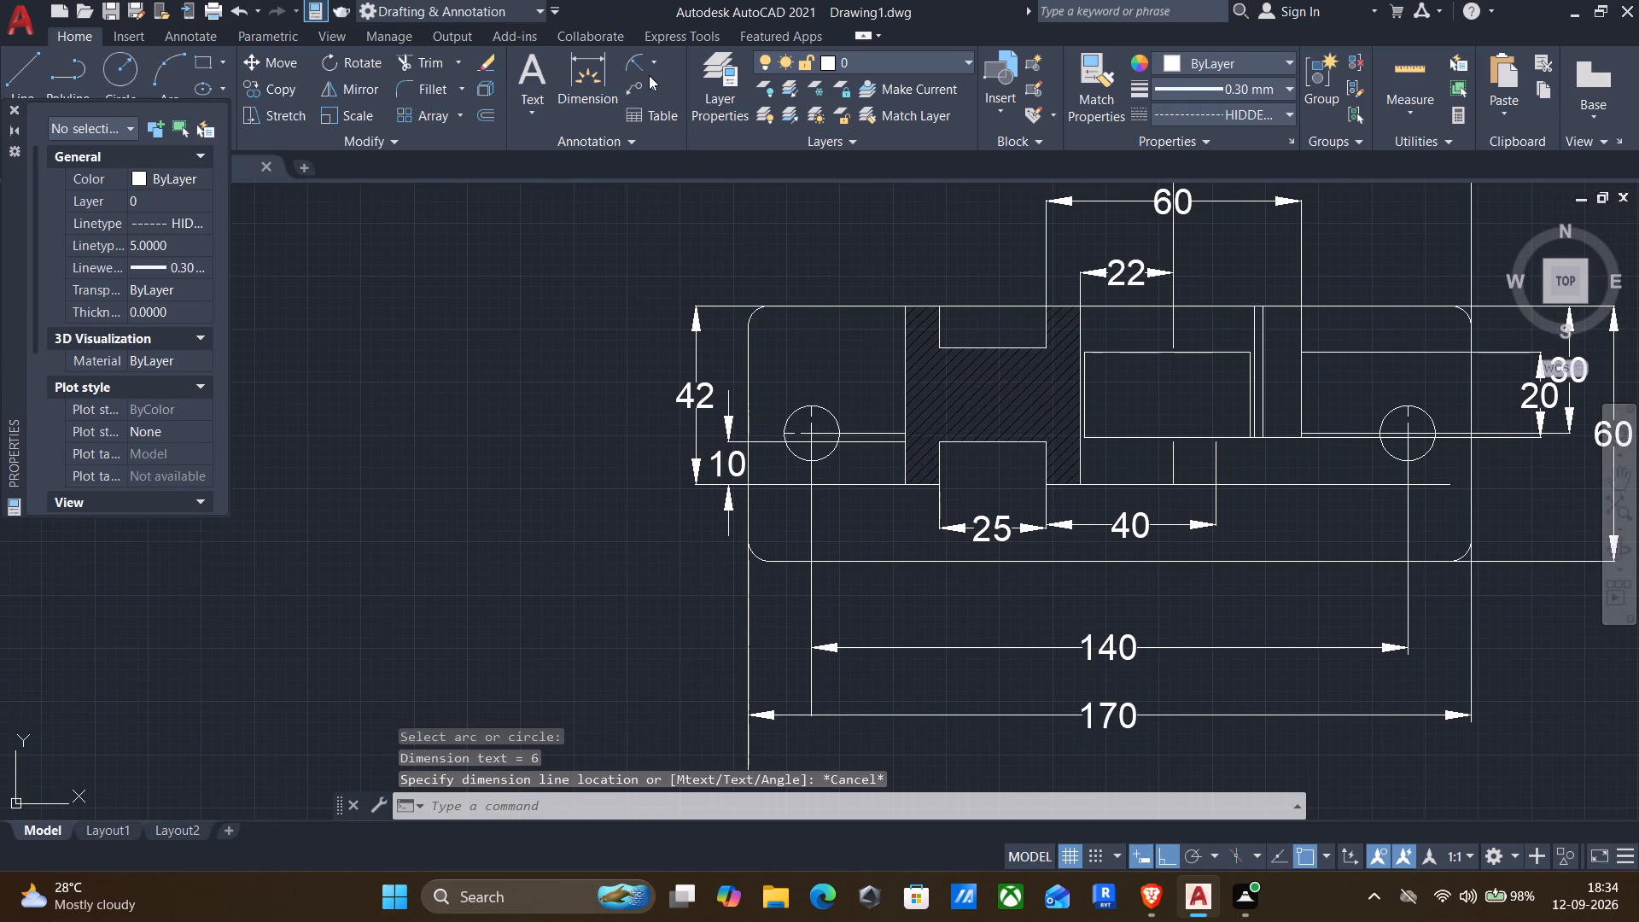
click(647, 75)
click(653, 52)
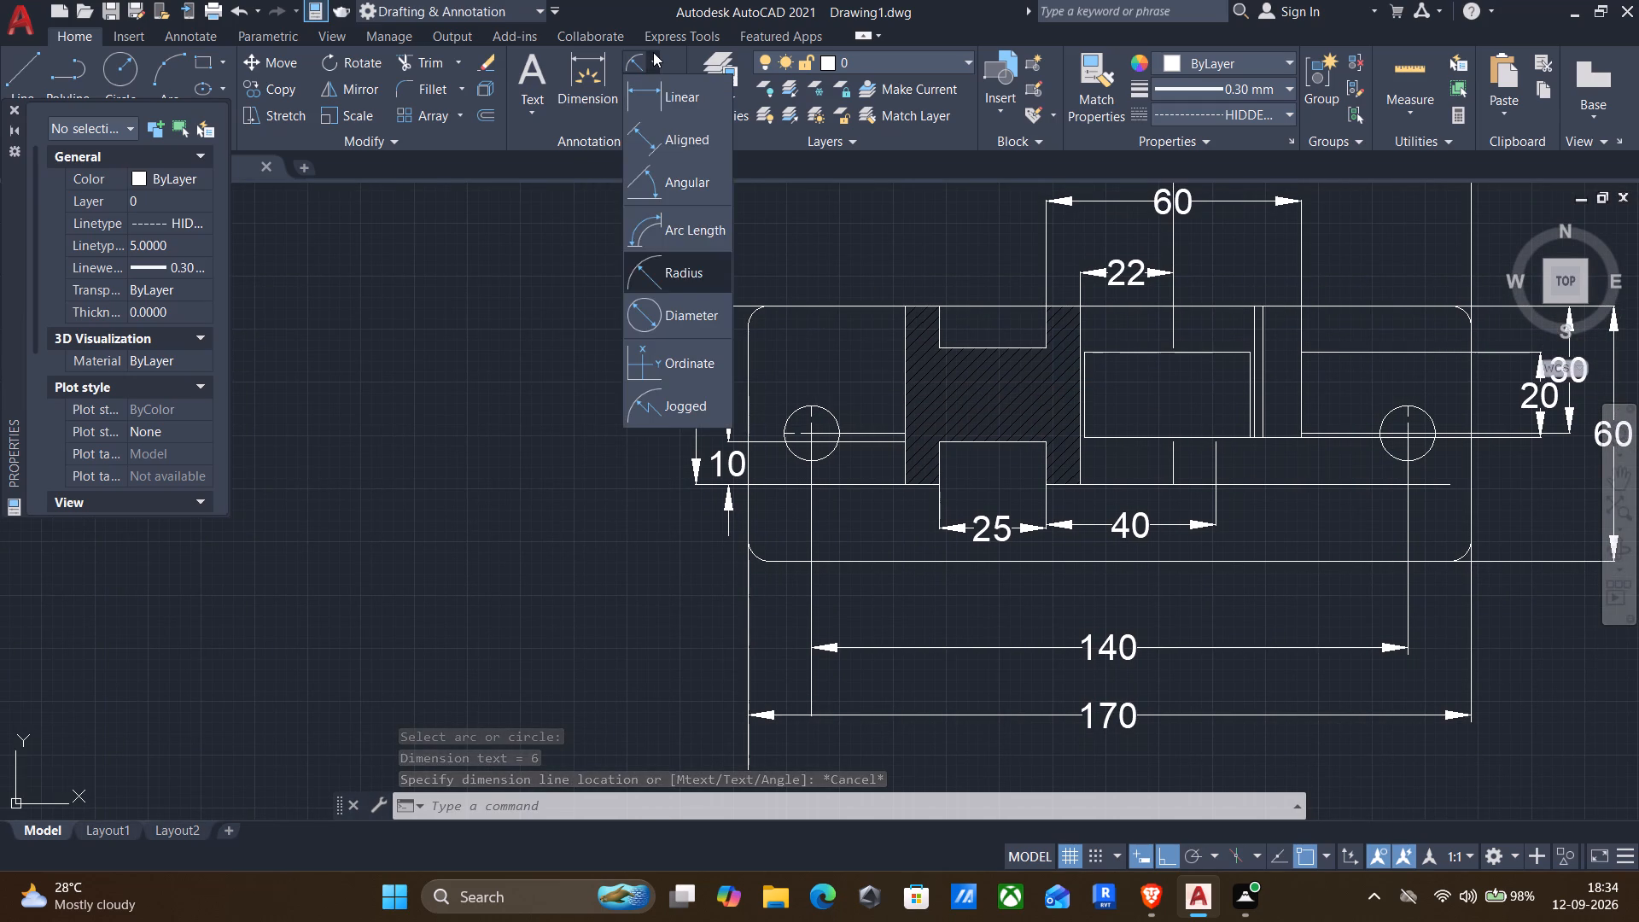
click(663, 304)
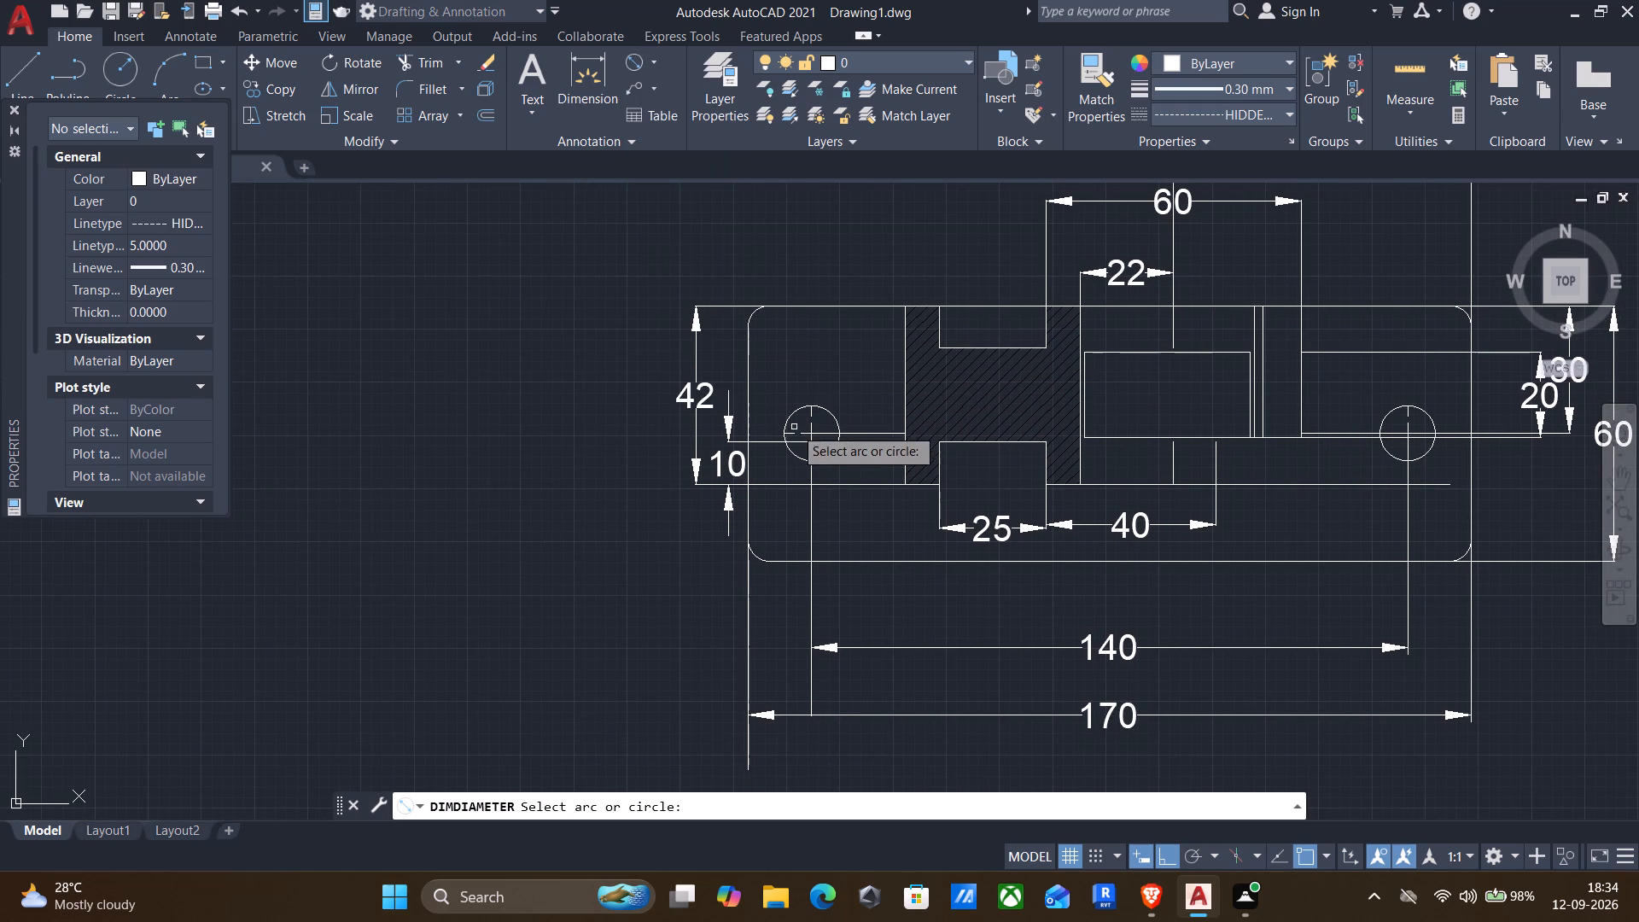
click(825, 411)
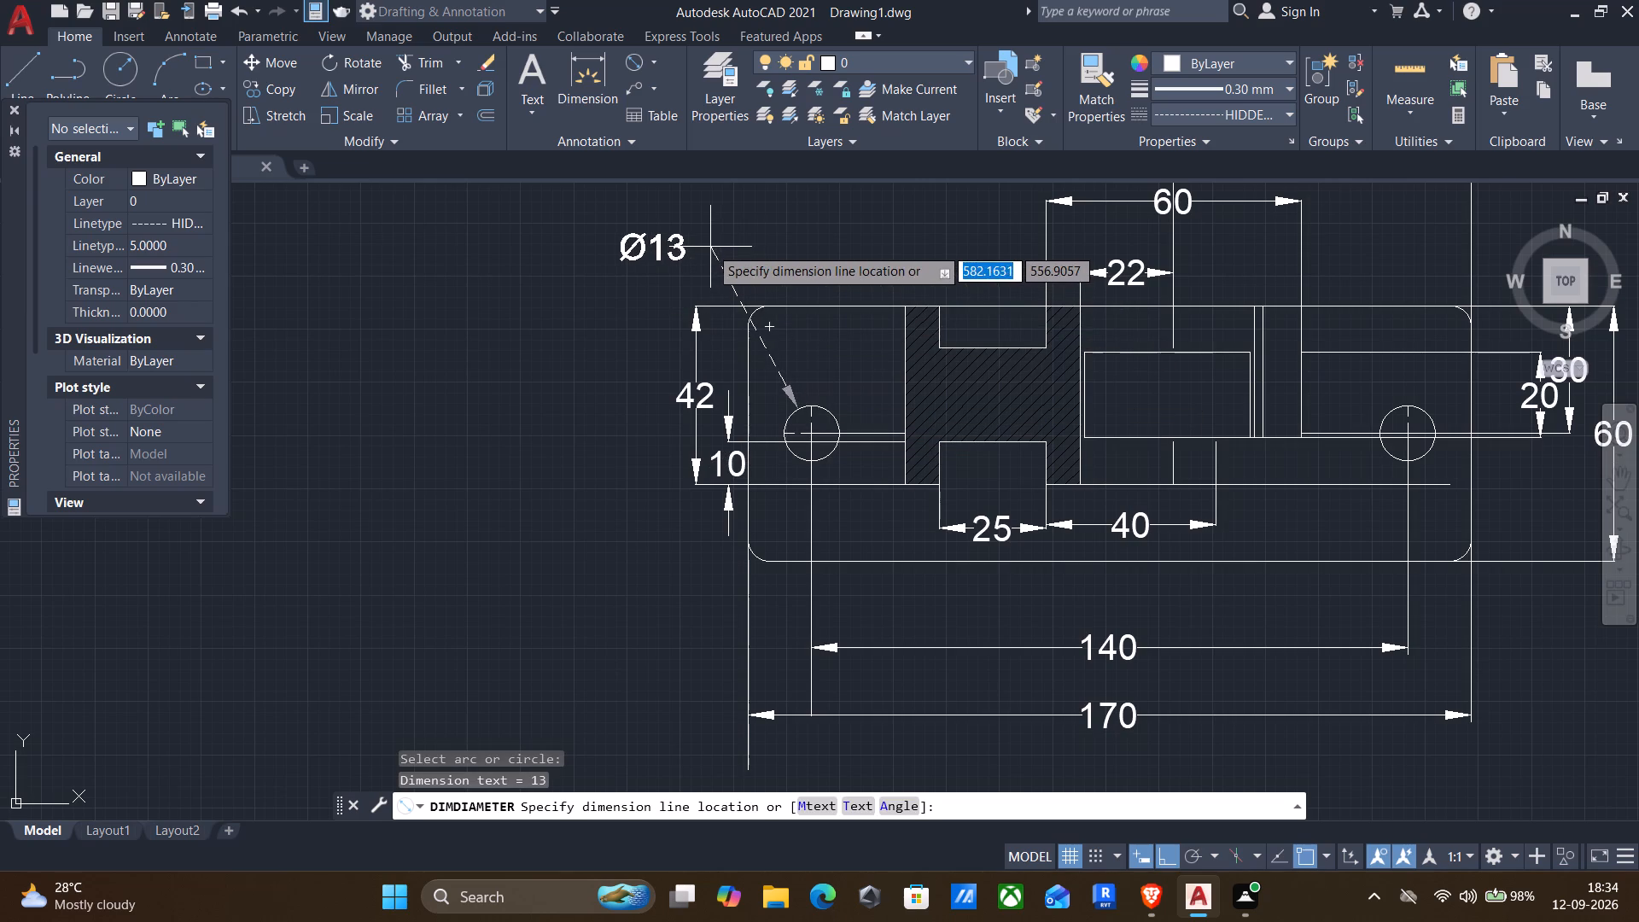
click(678, 222)
Add a radius dimension to the plate's lower-left corner fillet, placing its text outside that corner.
scroll(766, 299, down, 2)
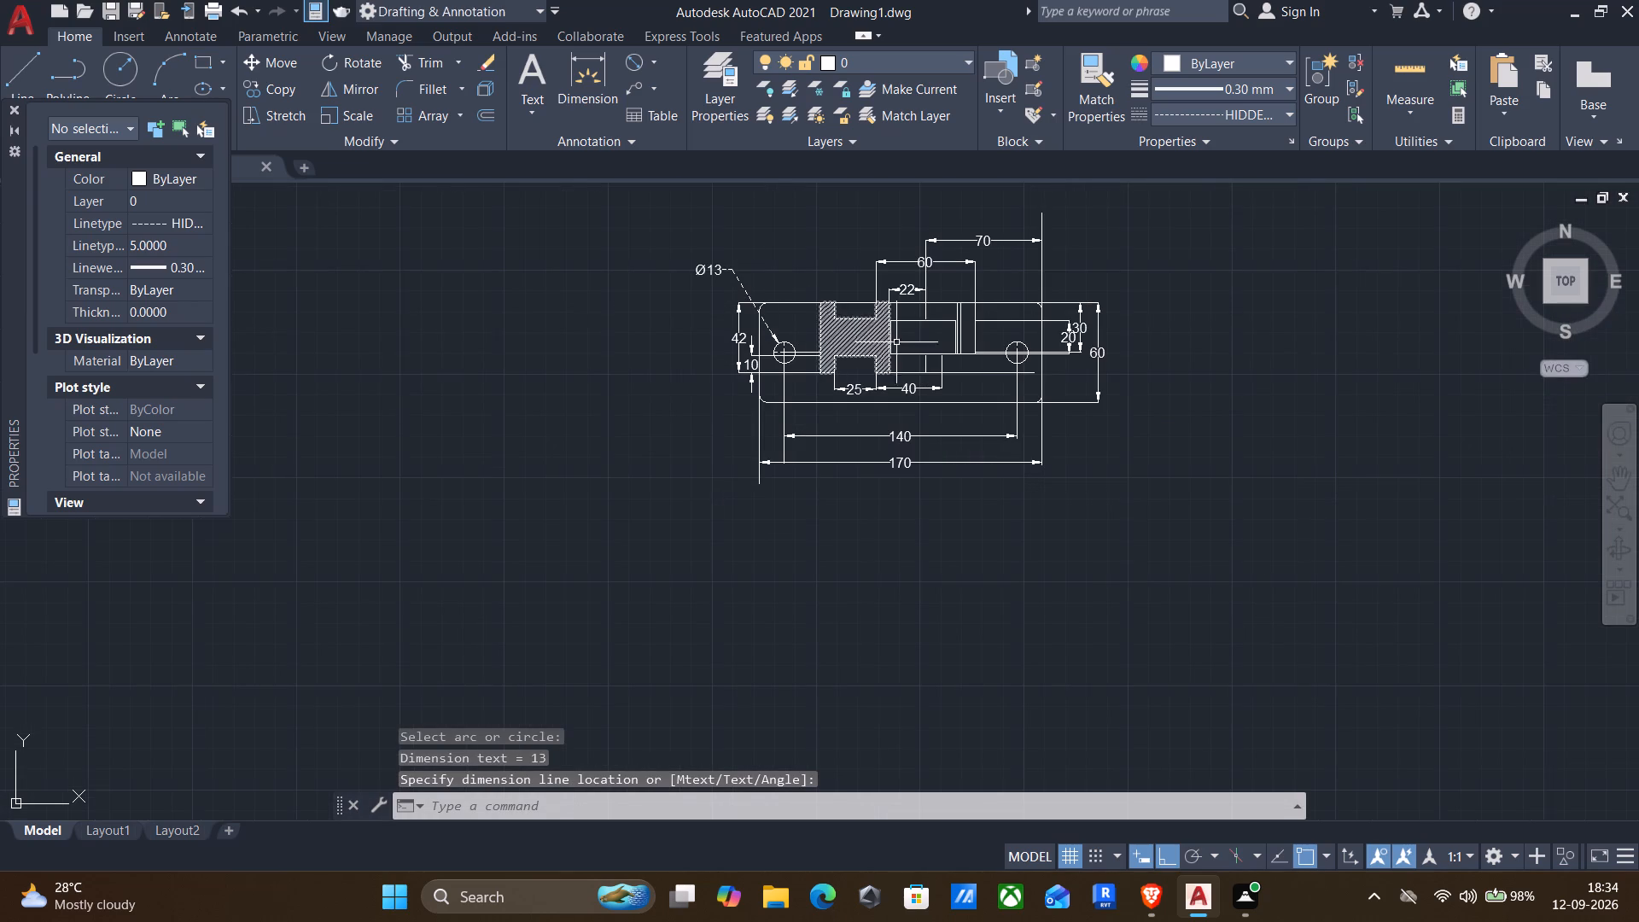
middle_drag(994, 344, 913, 371)
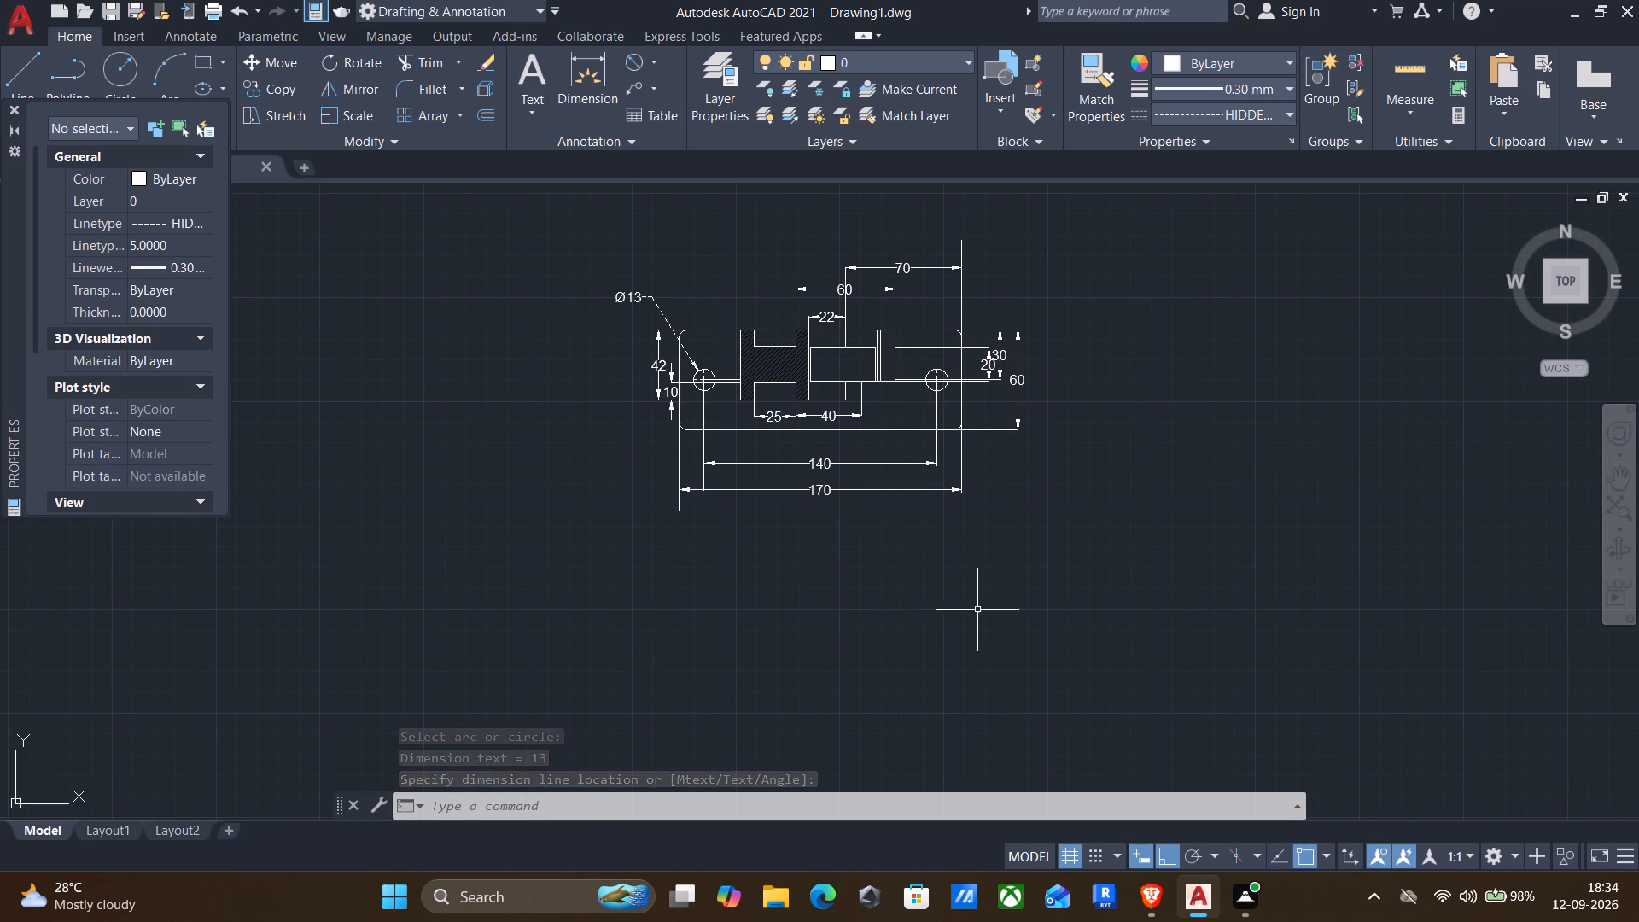
click(650, 63)
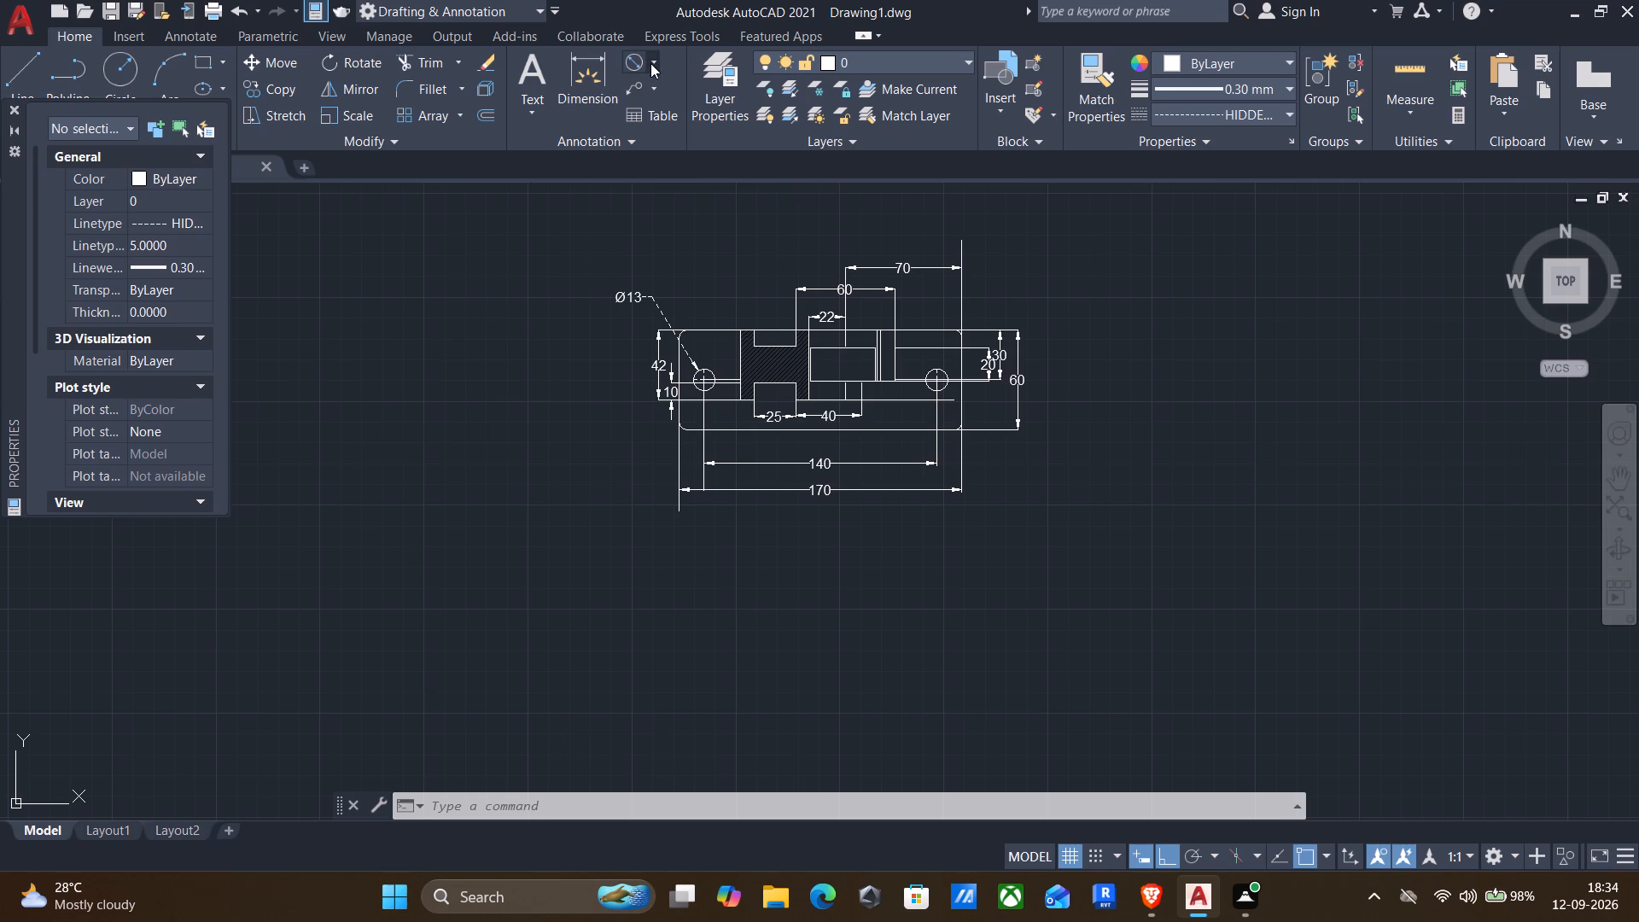
click(679, 271)
scroll(695, 418, up, 2)
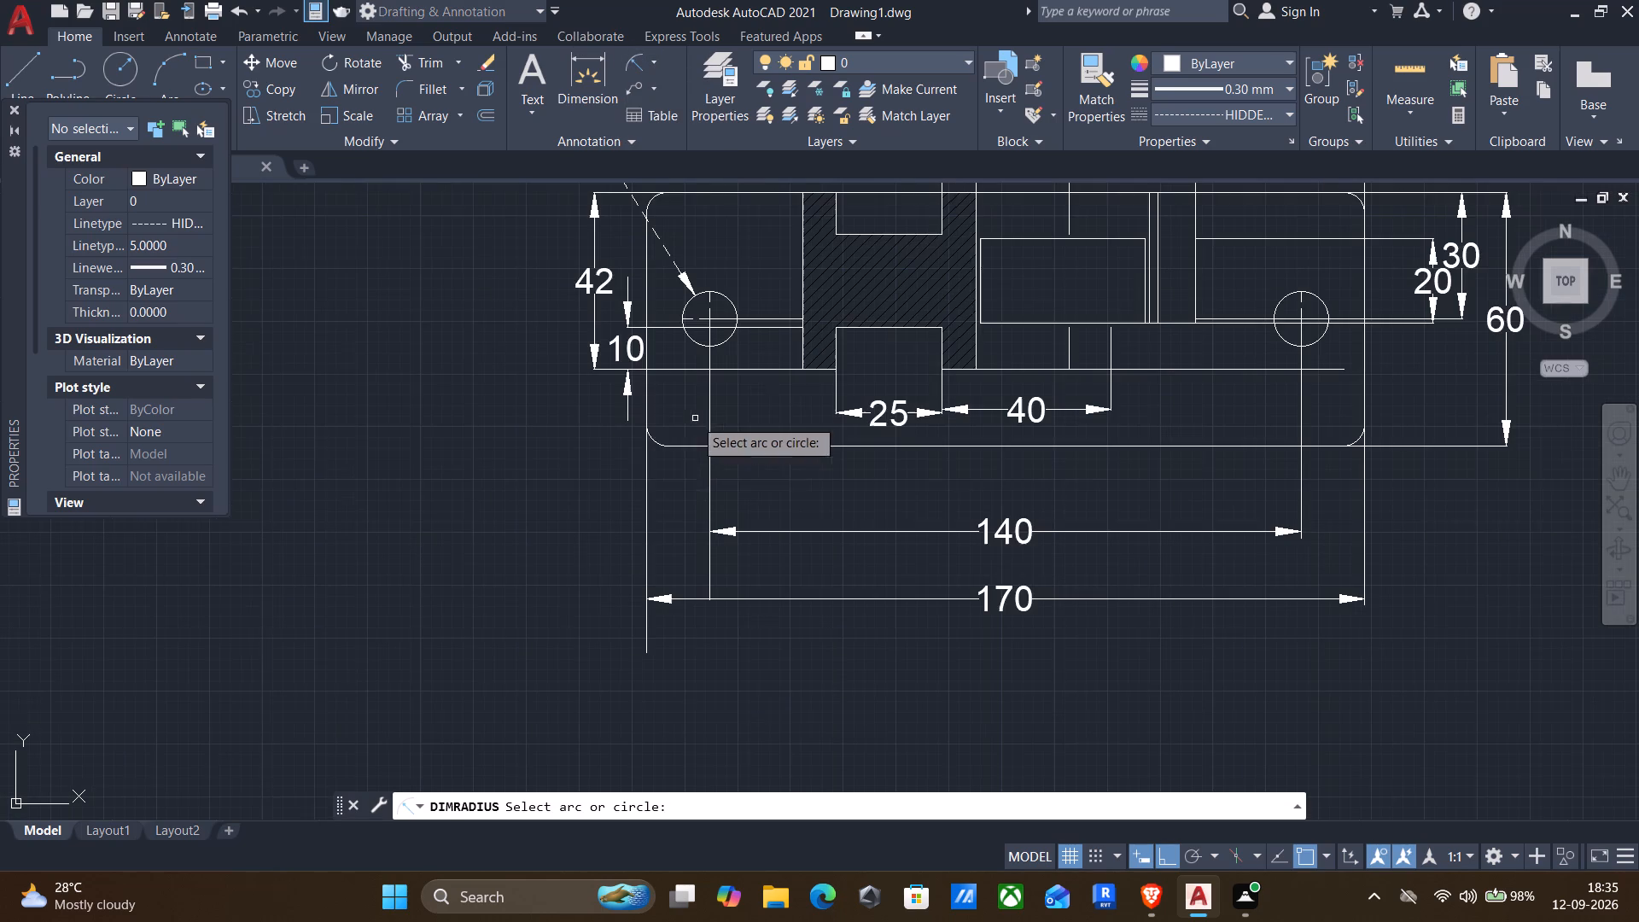
click(656, 443)
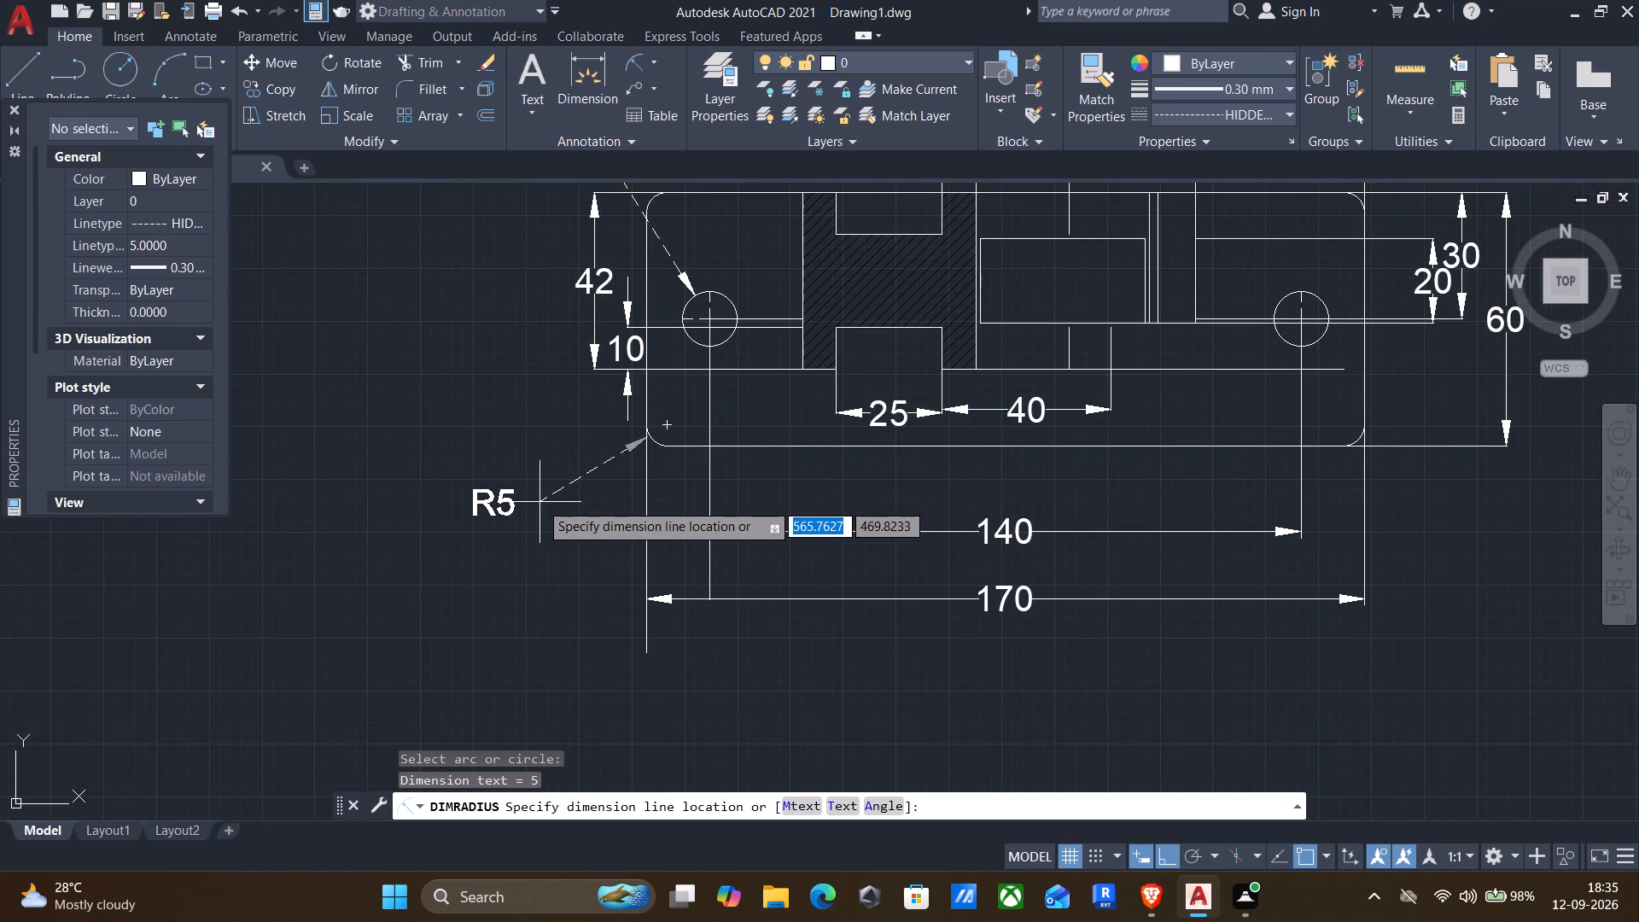
click(540, 502)
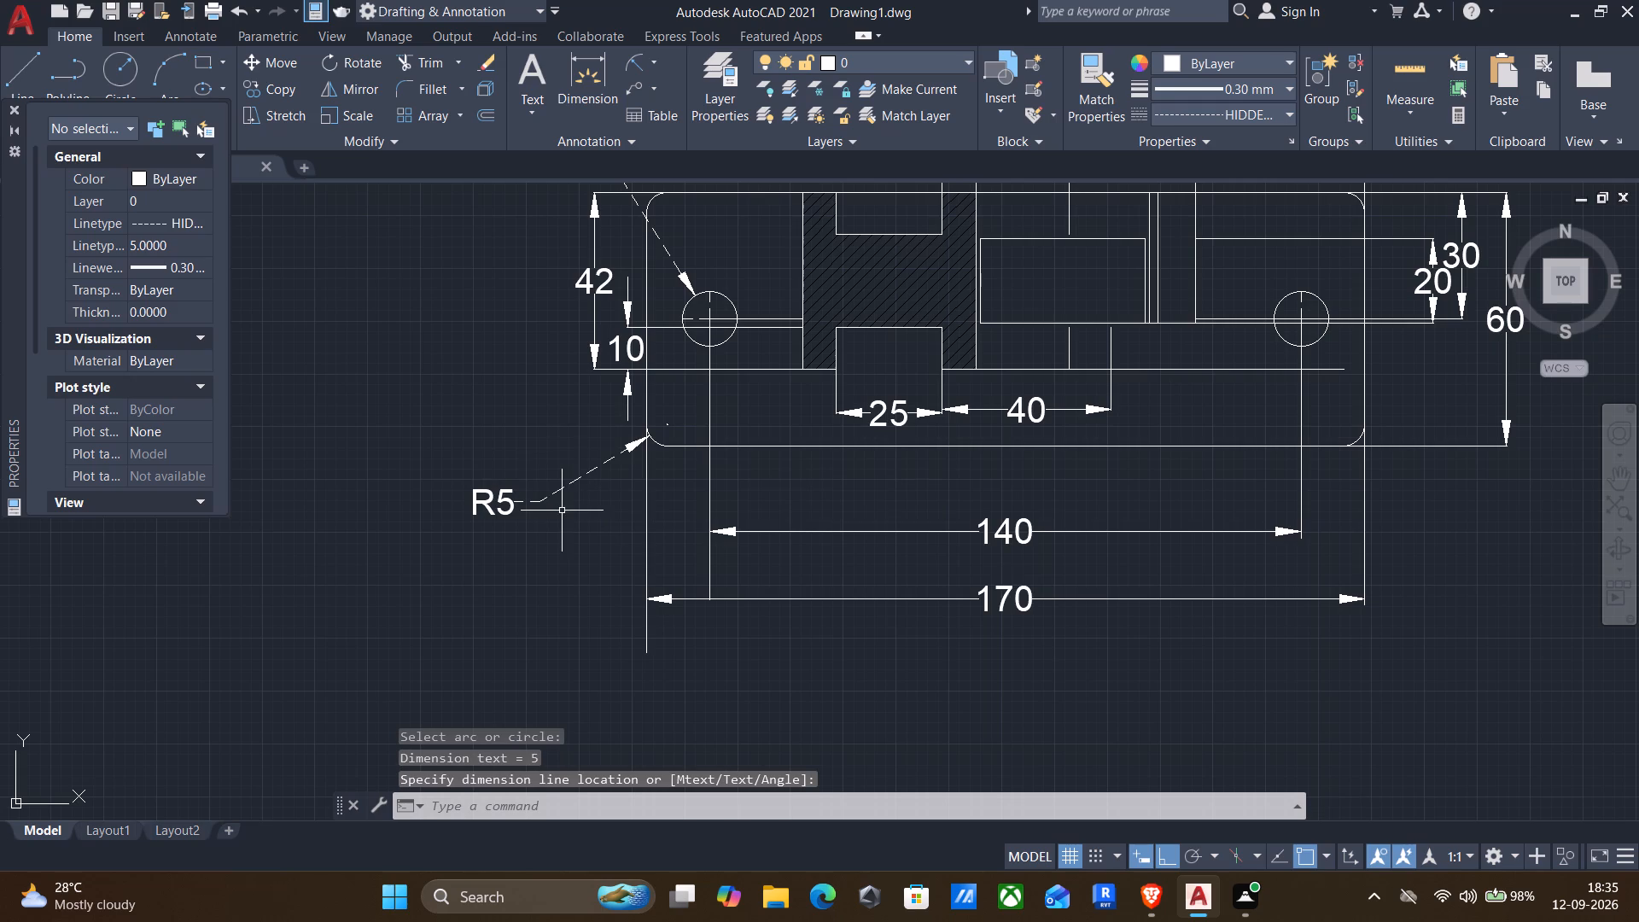
Add the multiline text "Section A--A" in the empty space outside the plate's lower-right corner, beside the 140 dimension.
middle_drag(913, 570, 846, 585)
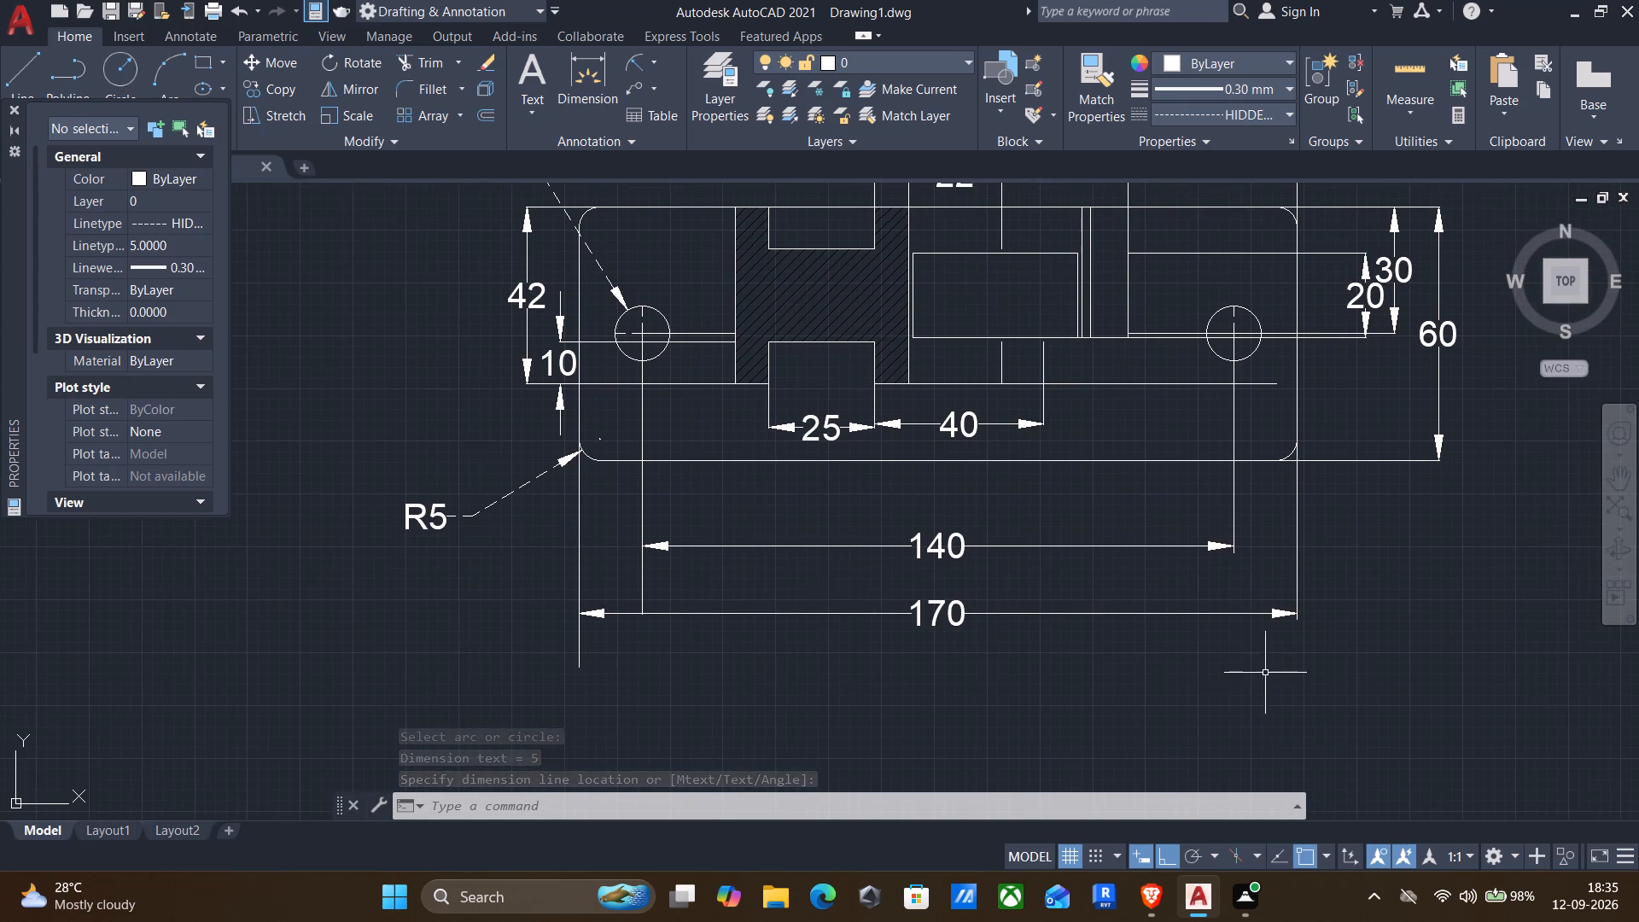
middle_drag(1248, 674, 773, 643)
click(534, 73)
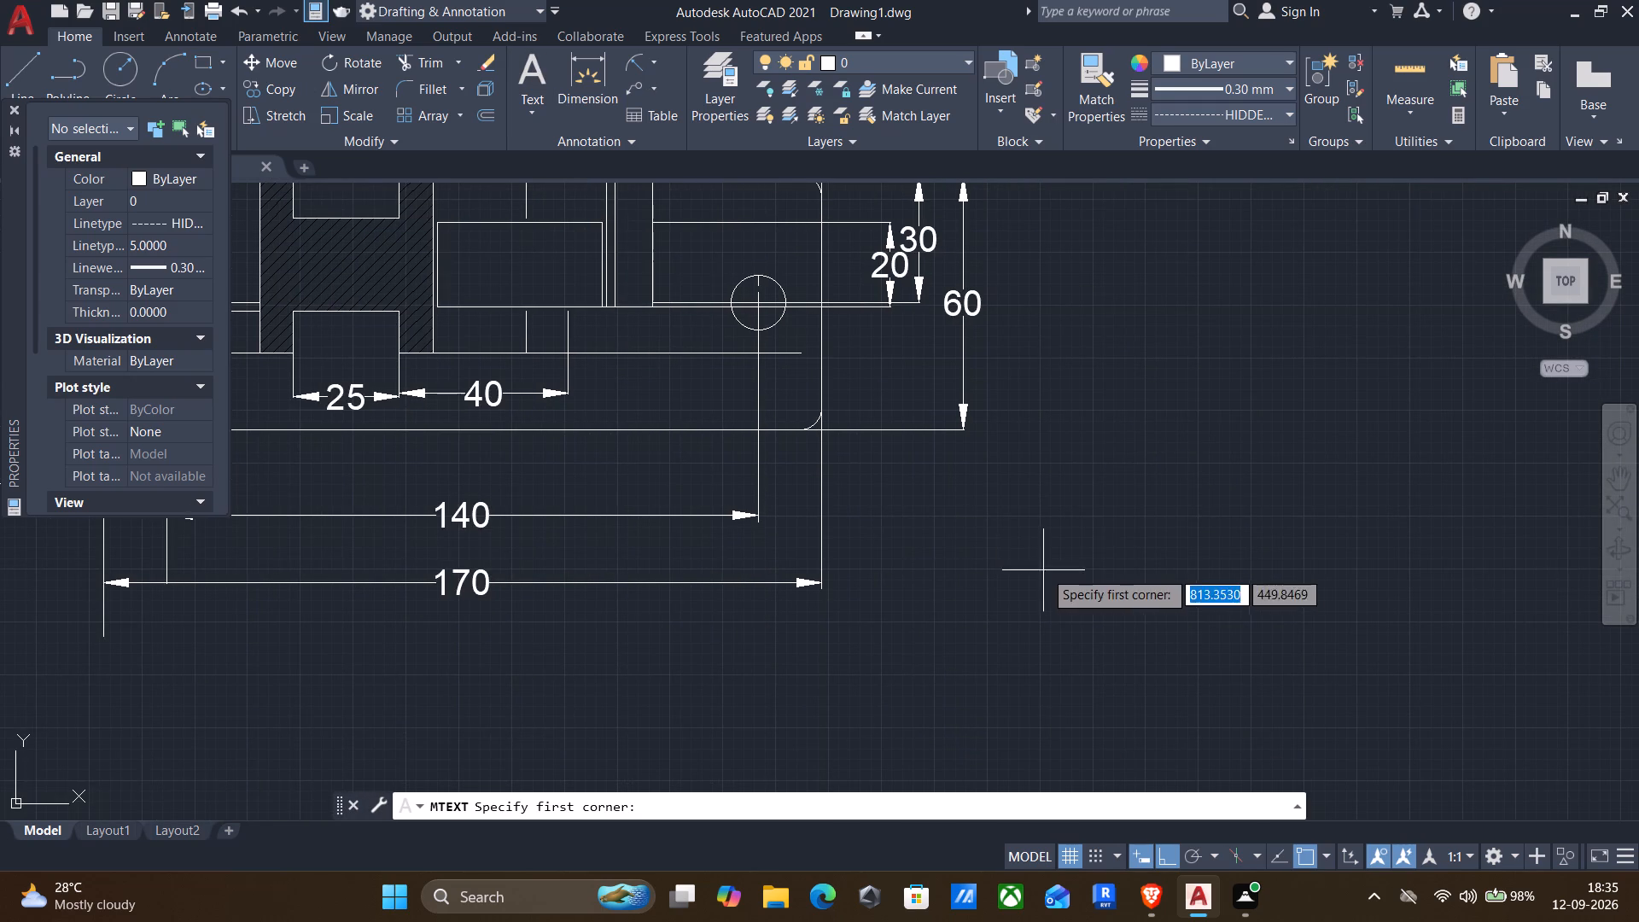
click(893, 515)
click(1090, 582)
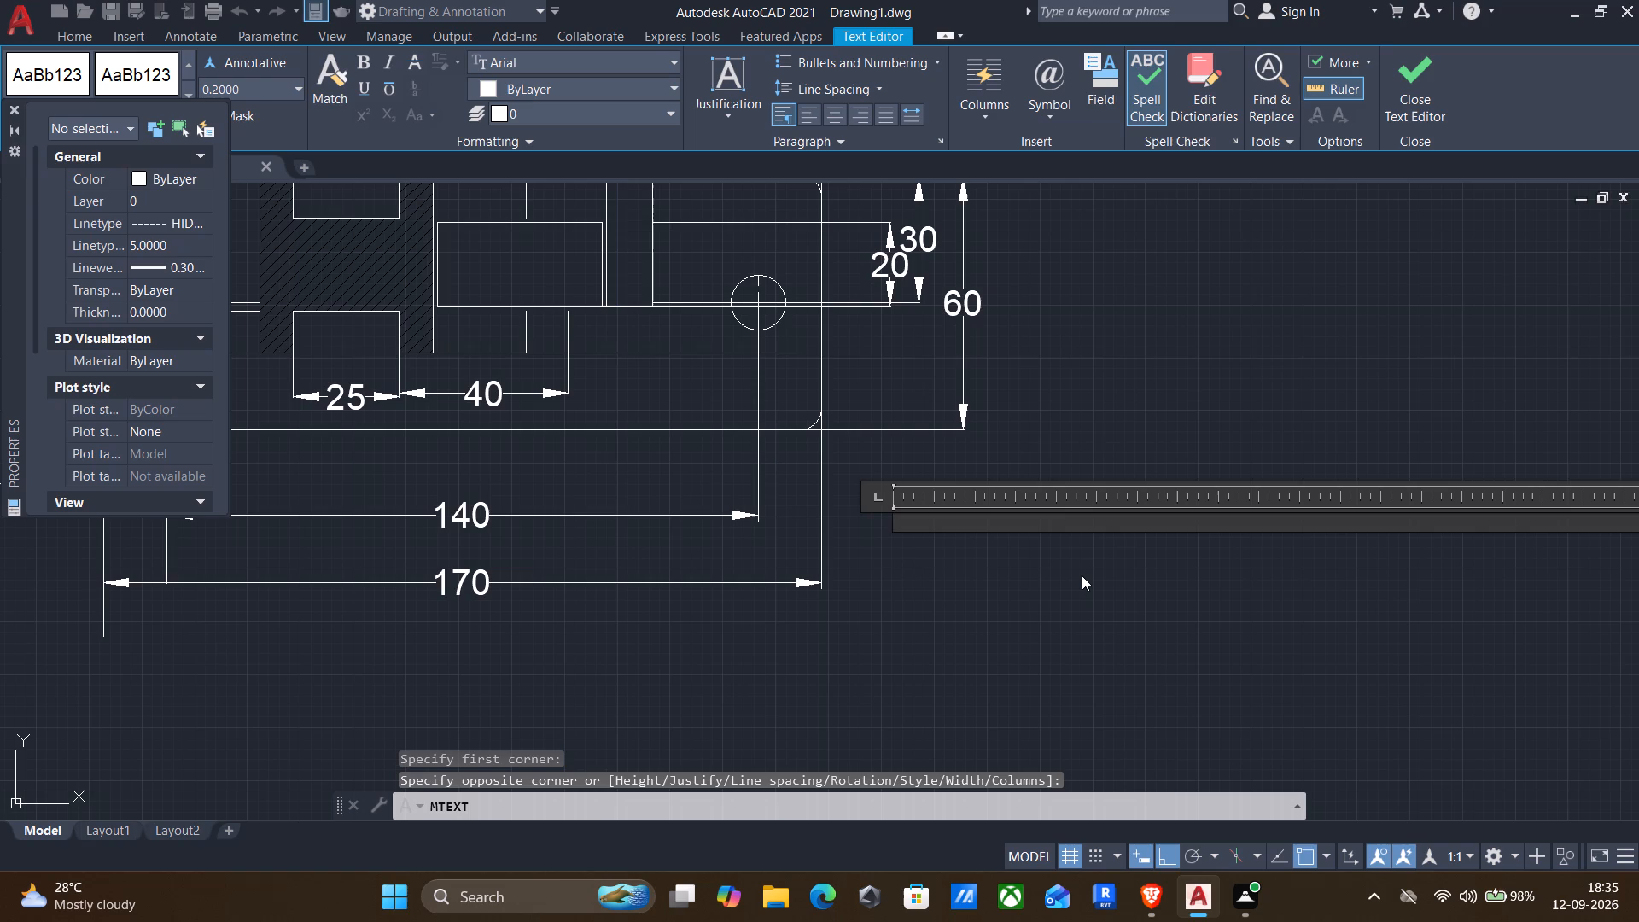
text(ection)
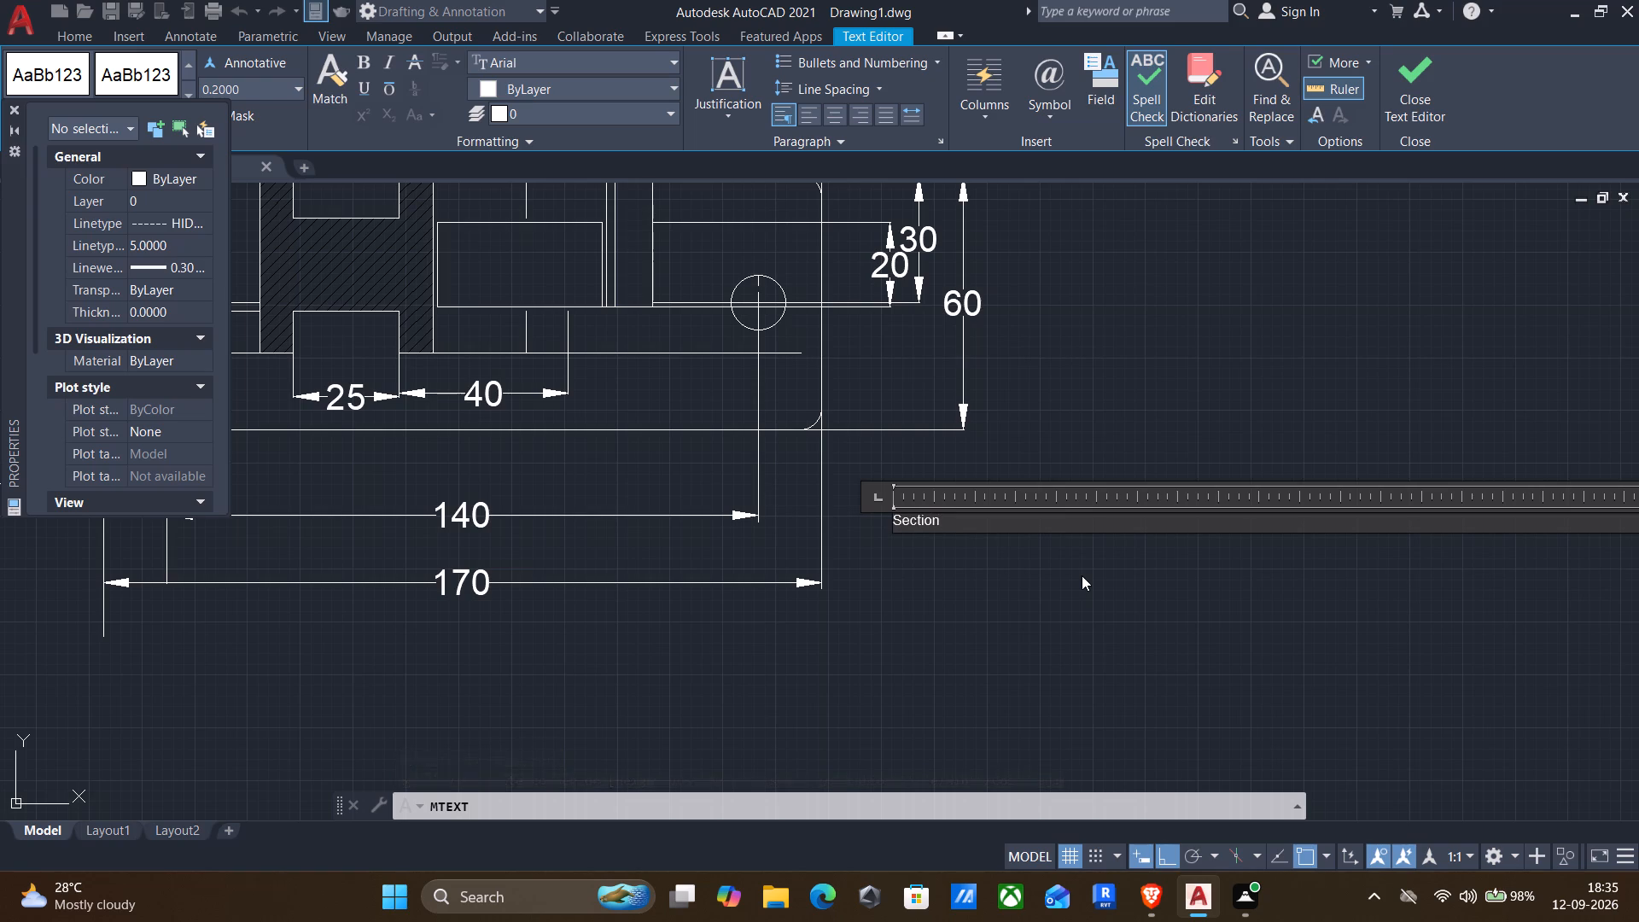
key(space)
key(a)
text(--)
key(a)
click(1032, 658)
right_click(1032, 658)
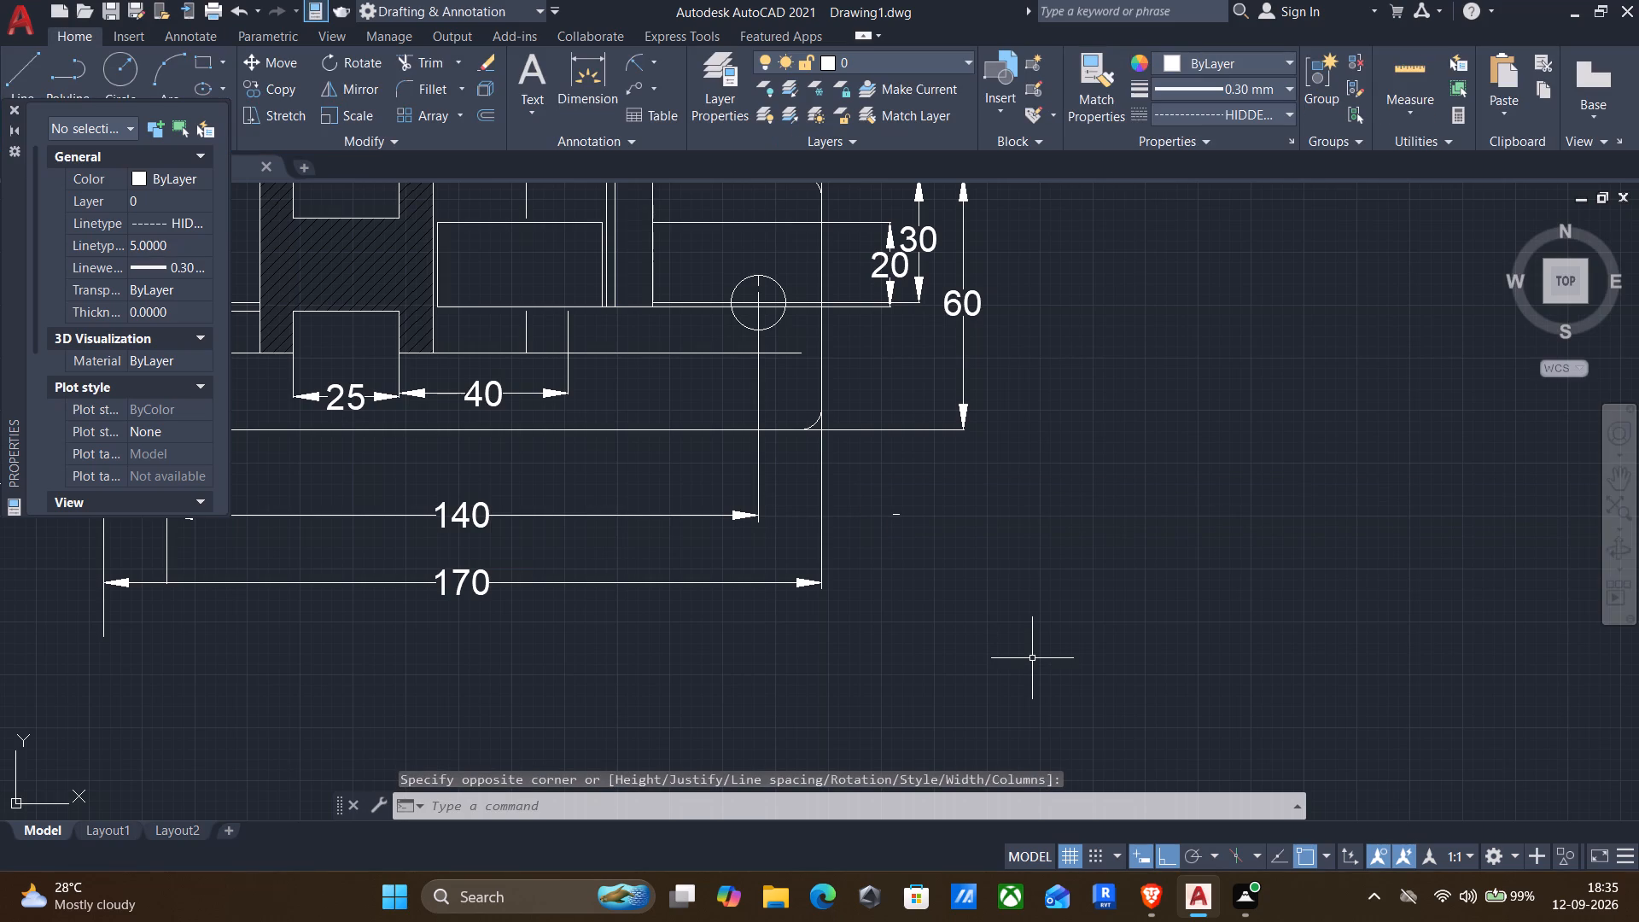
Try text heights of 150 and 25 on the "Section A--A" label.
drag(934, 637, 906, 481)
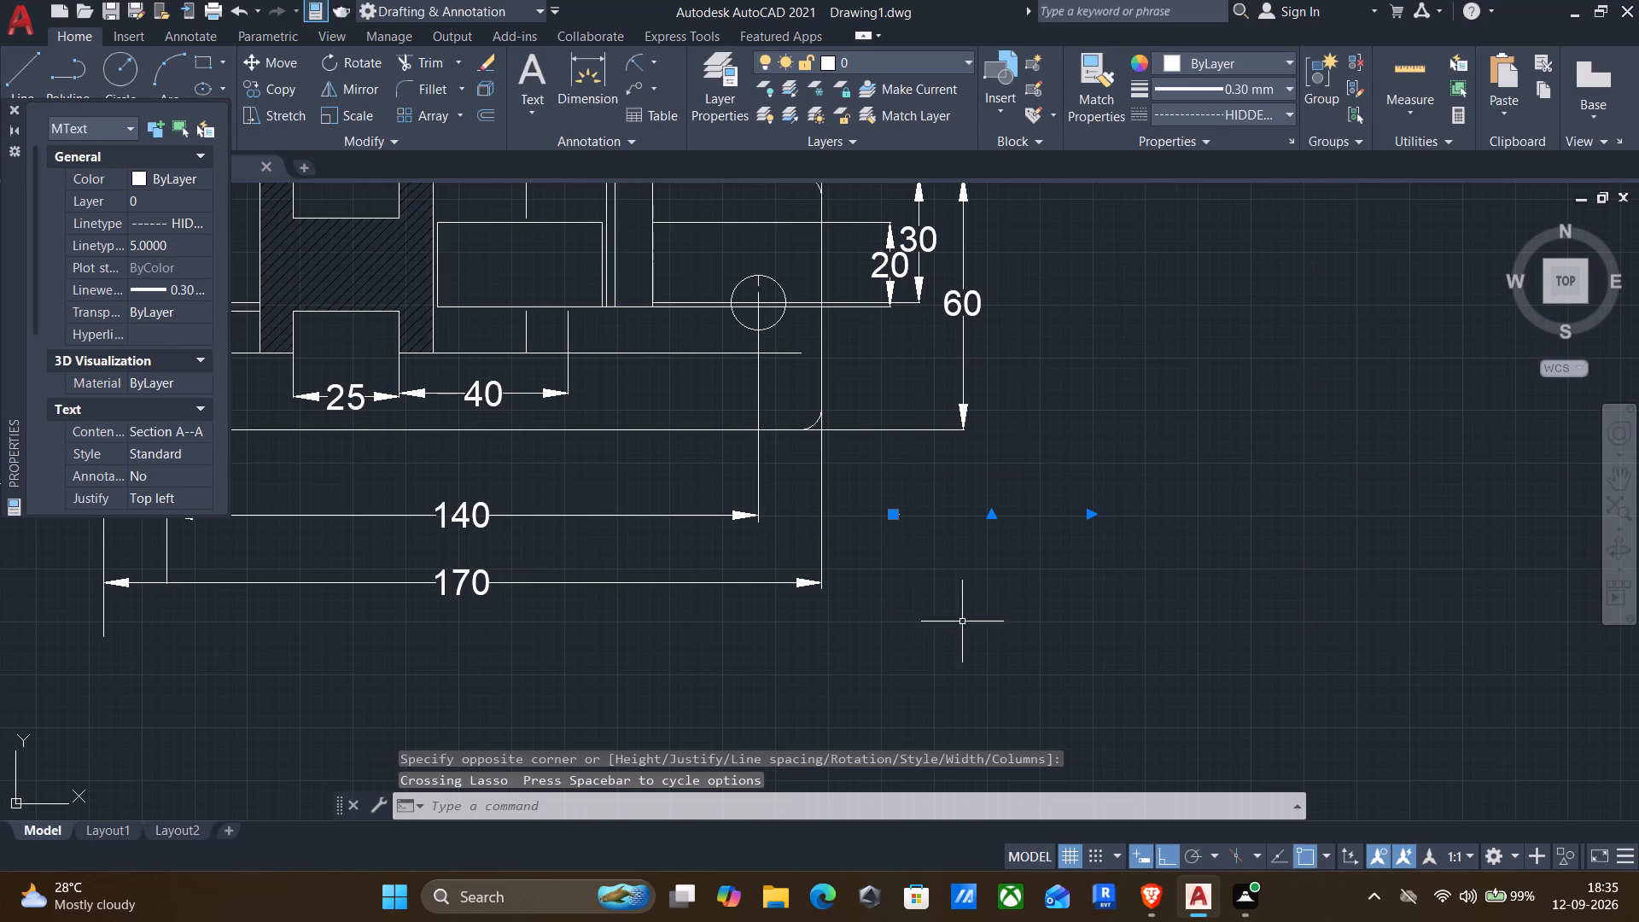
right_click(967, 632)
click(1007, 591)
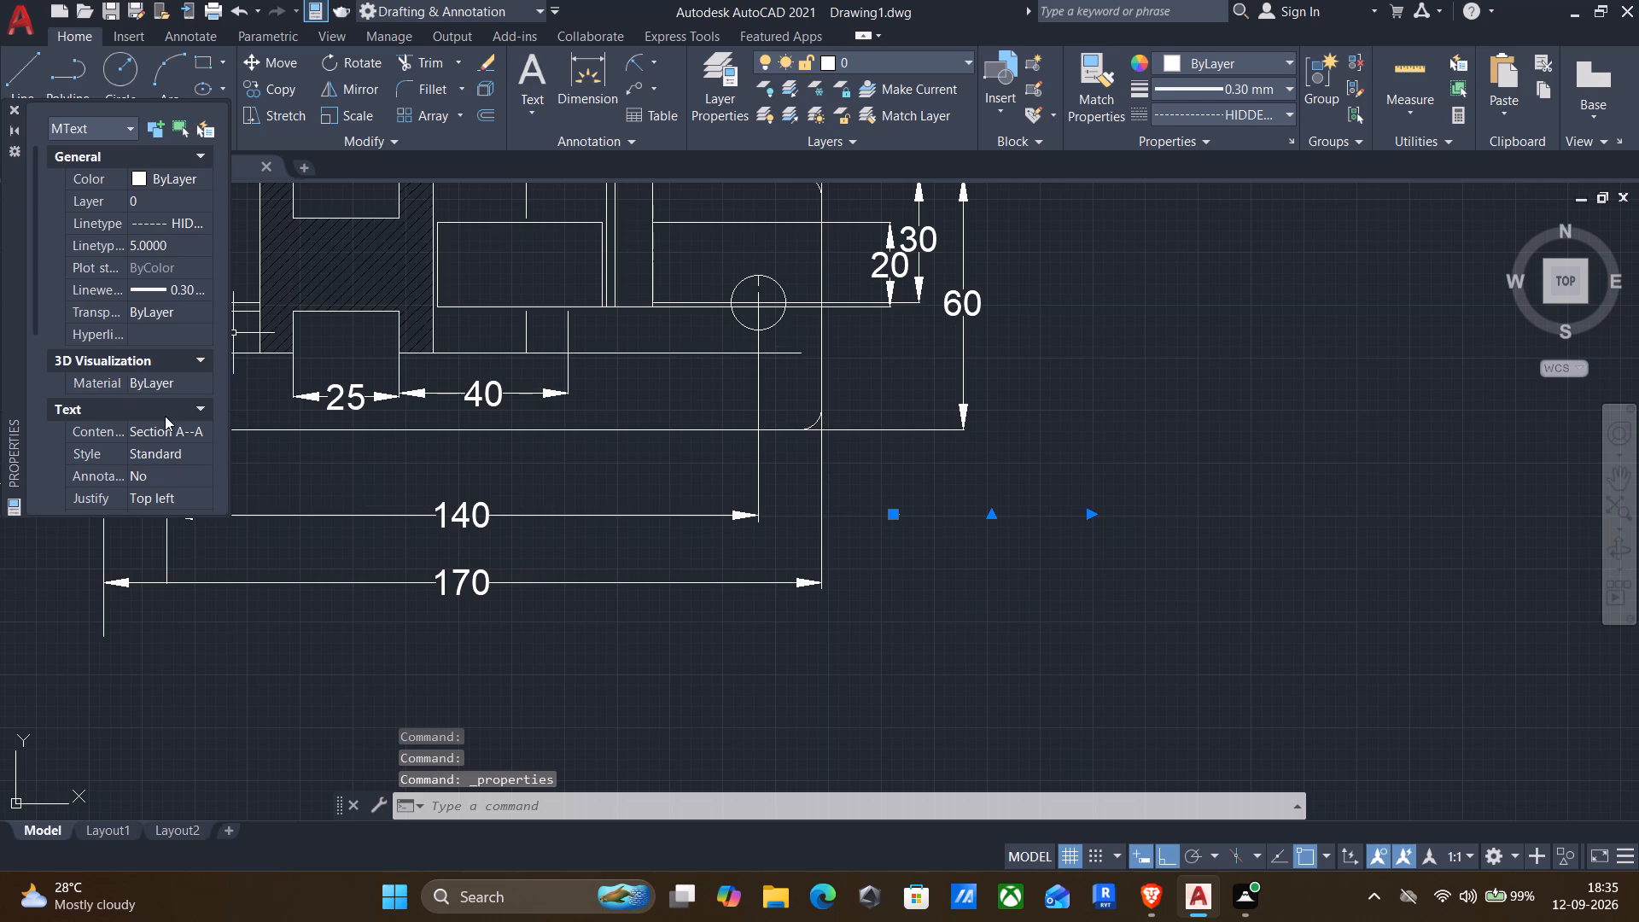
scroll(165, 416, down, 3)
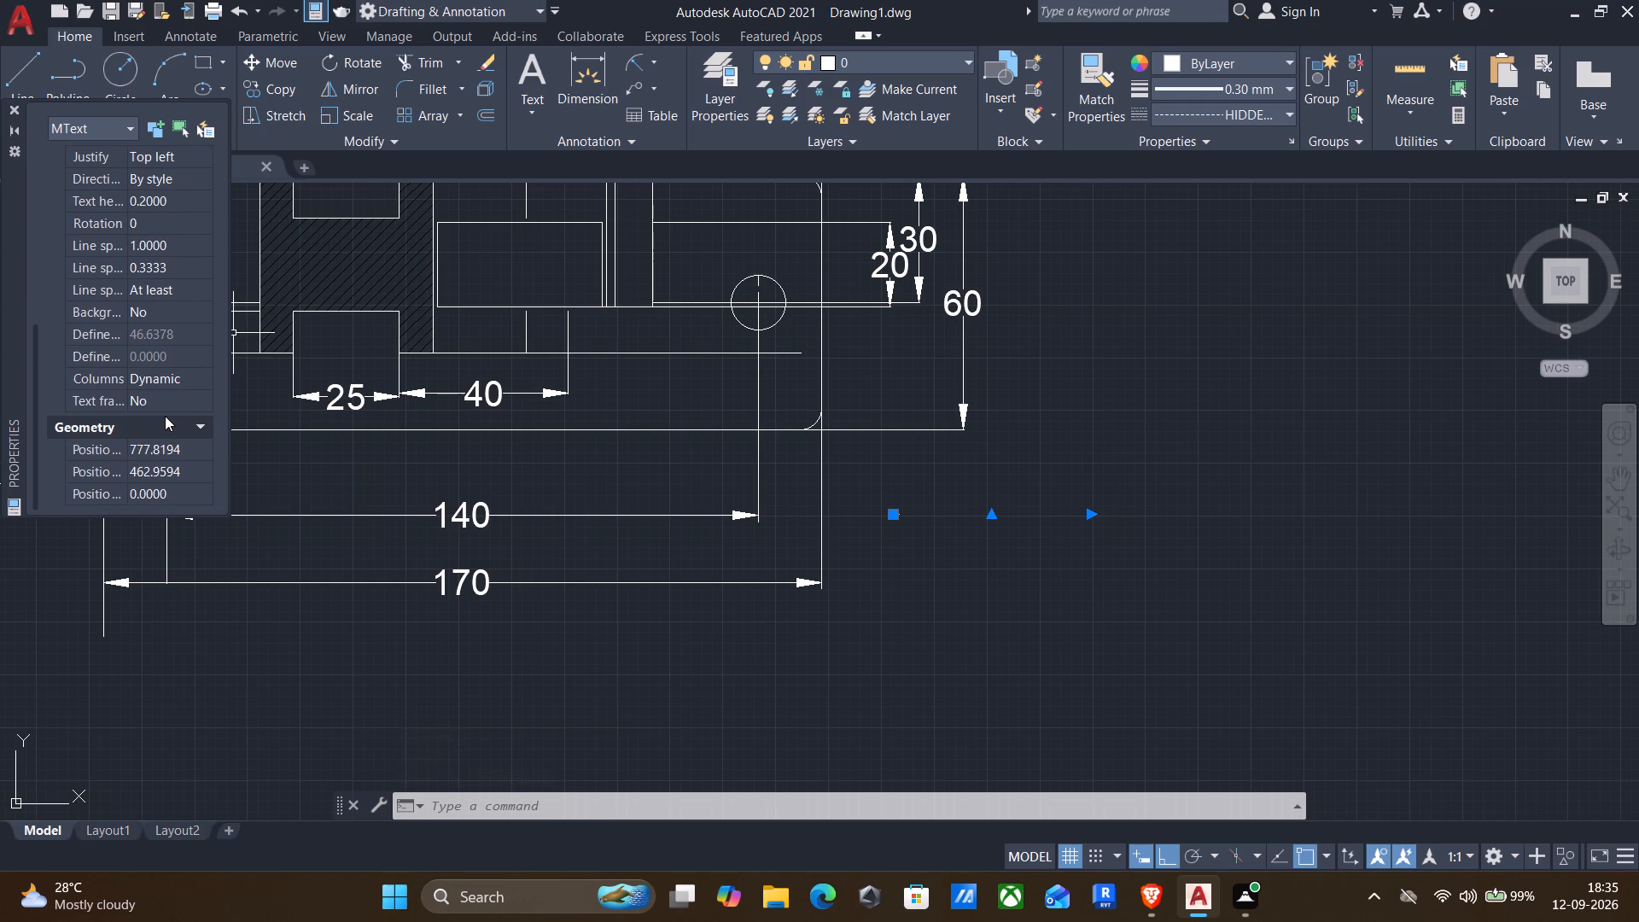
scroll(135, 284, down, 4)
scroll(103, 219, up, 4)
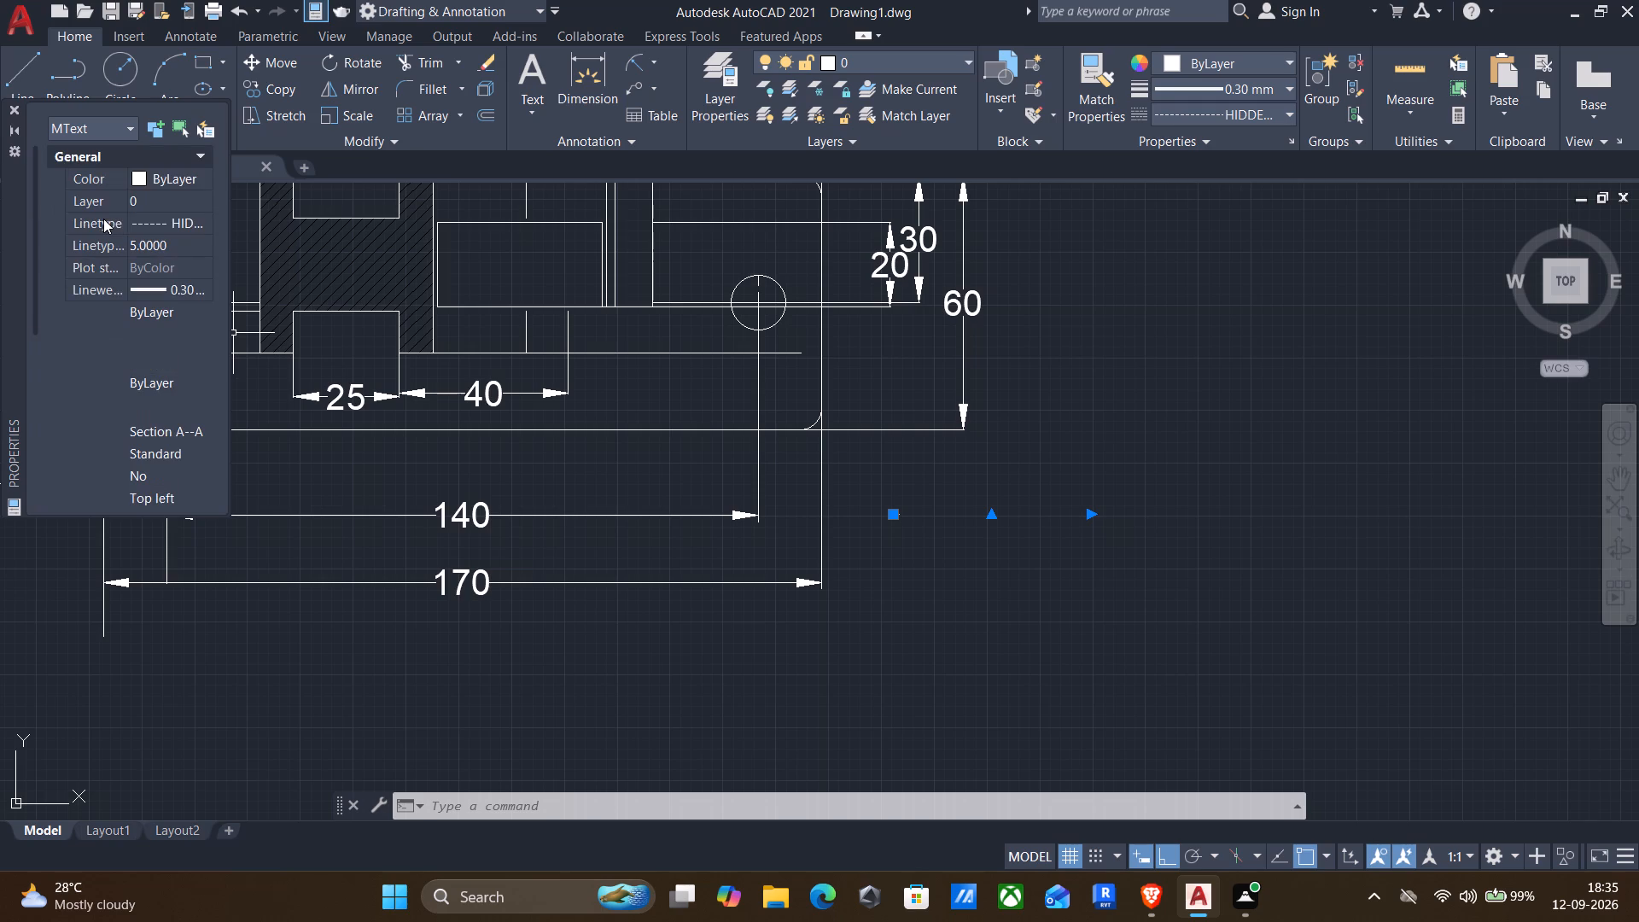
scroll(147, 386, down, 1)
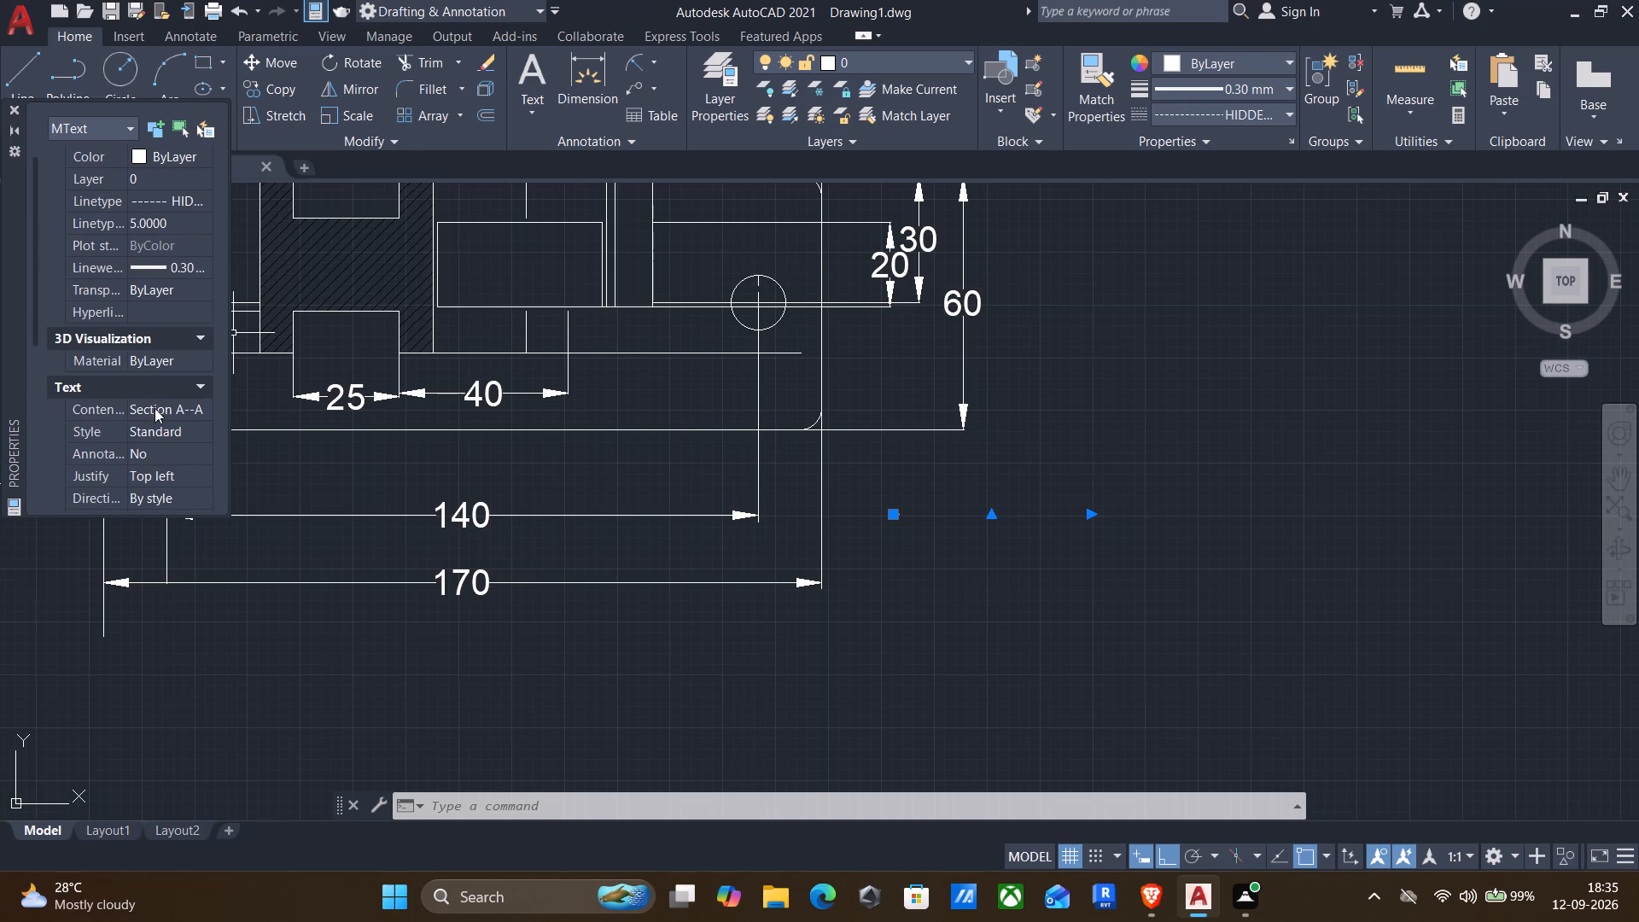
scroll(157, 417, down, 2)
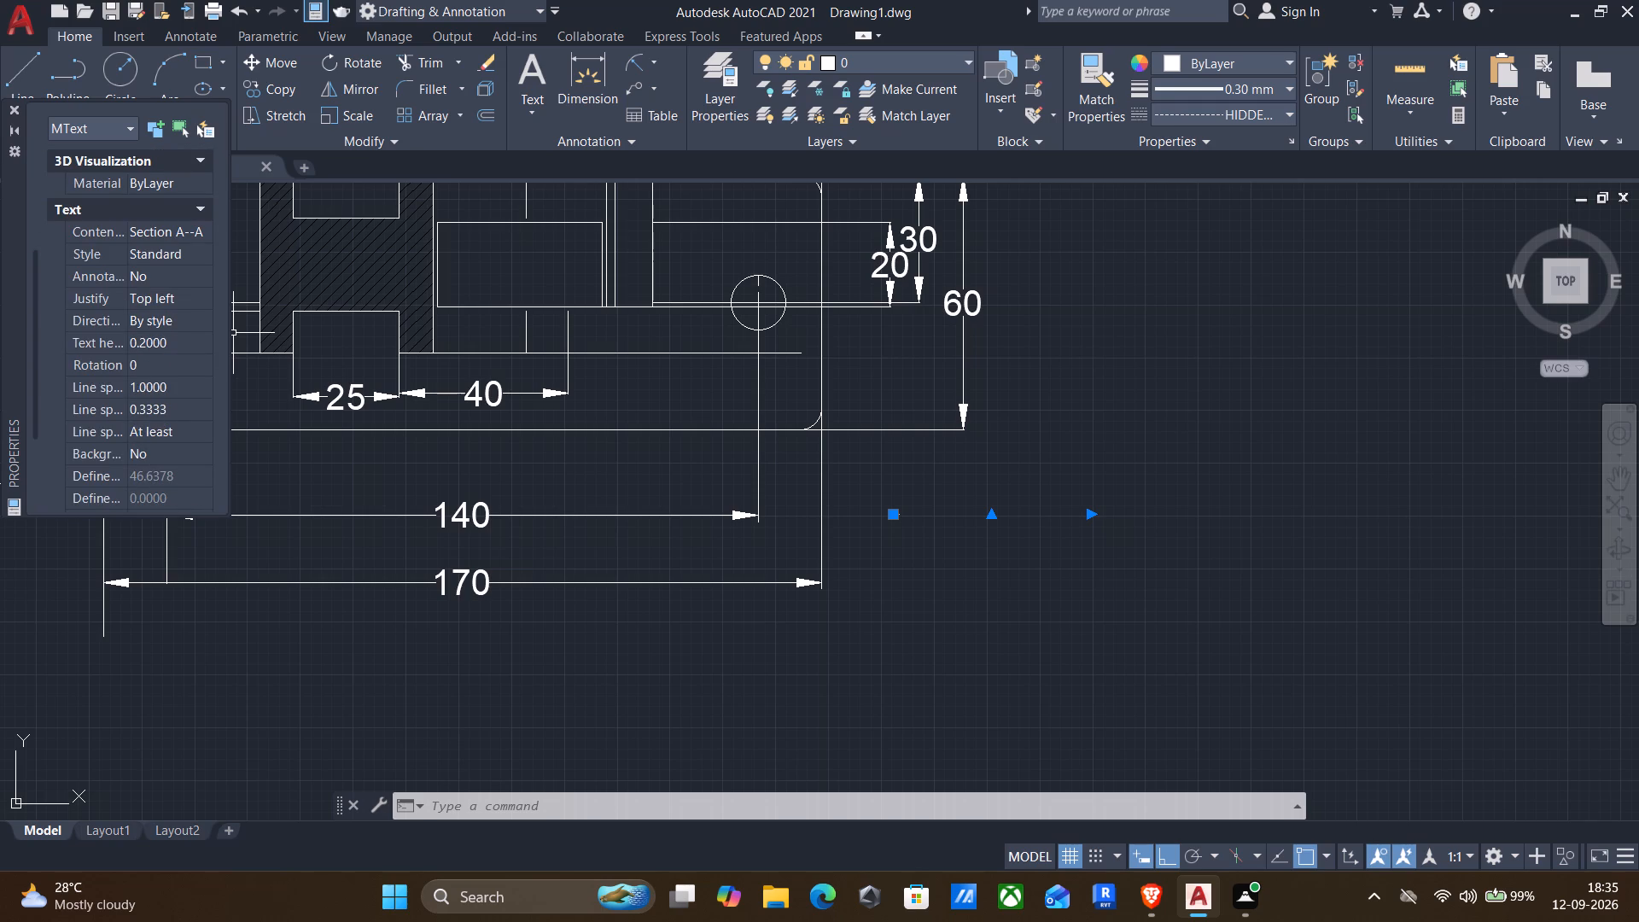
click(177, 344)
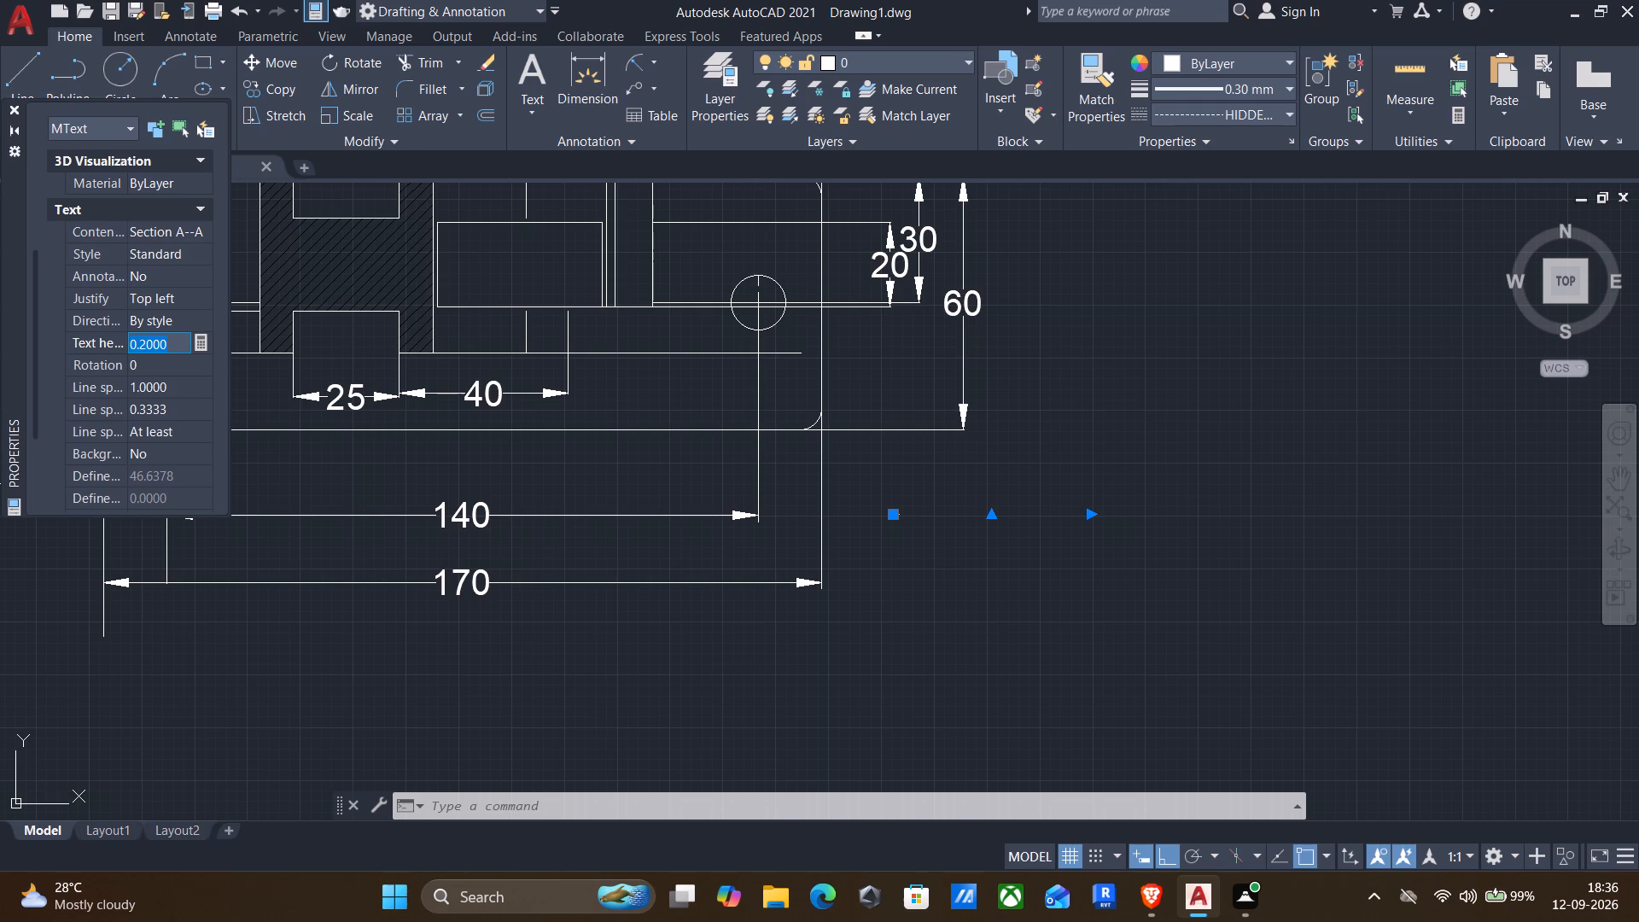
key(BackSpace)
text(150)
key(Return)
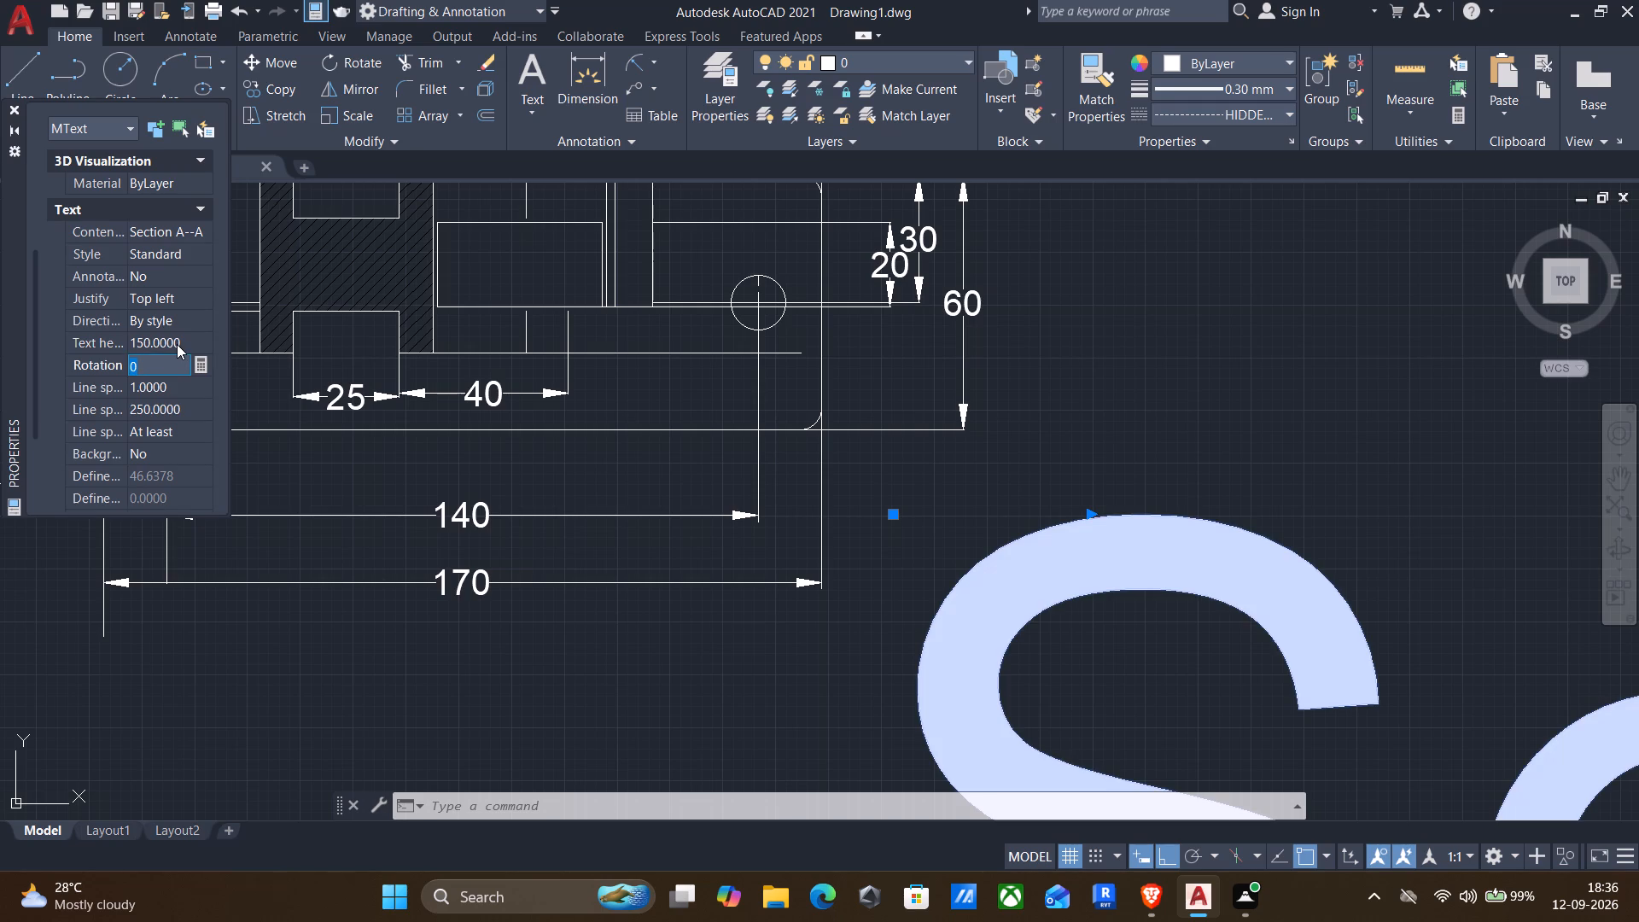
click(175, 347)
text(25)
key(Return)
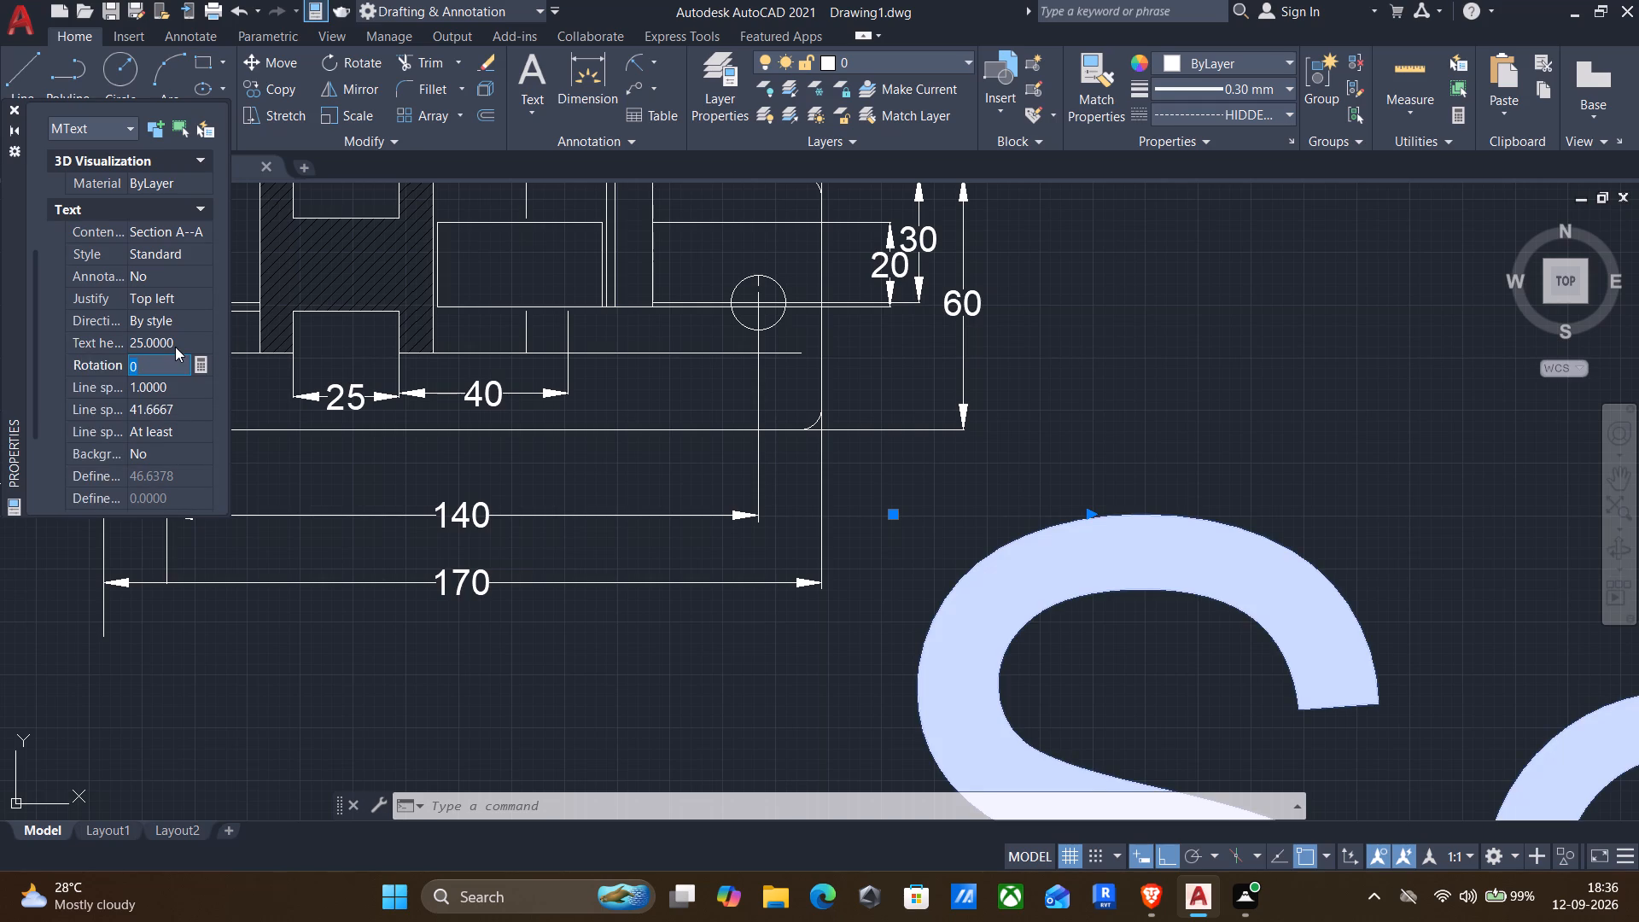
Set the text height of the "Section A--A" label to 5 and deselect it.
click(175, 347)
key(5)
key(Return)
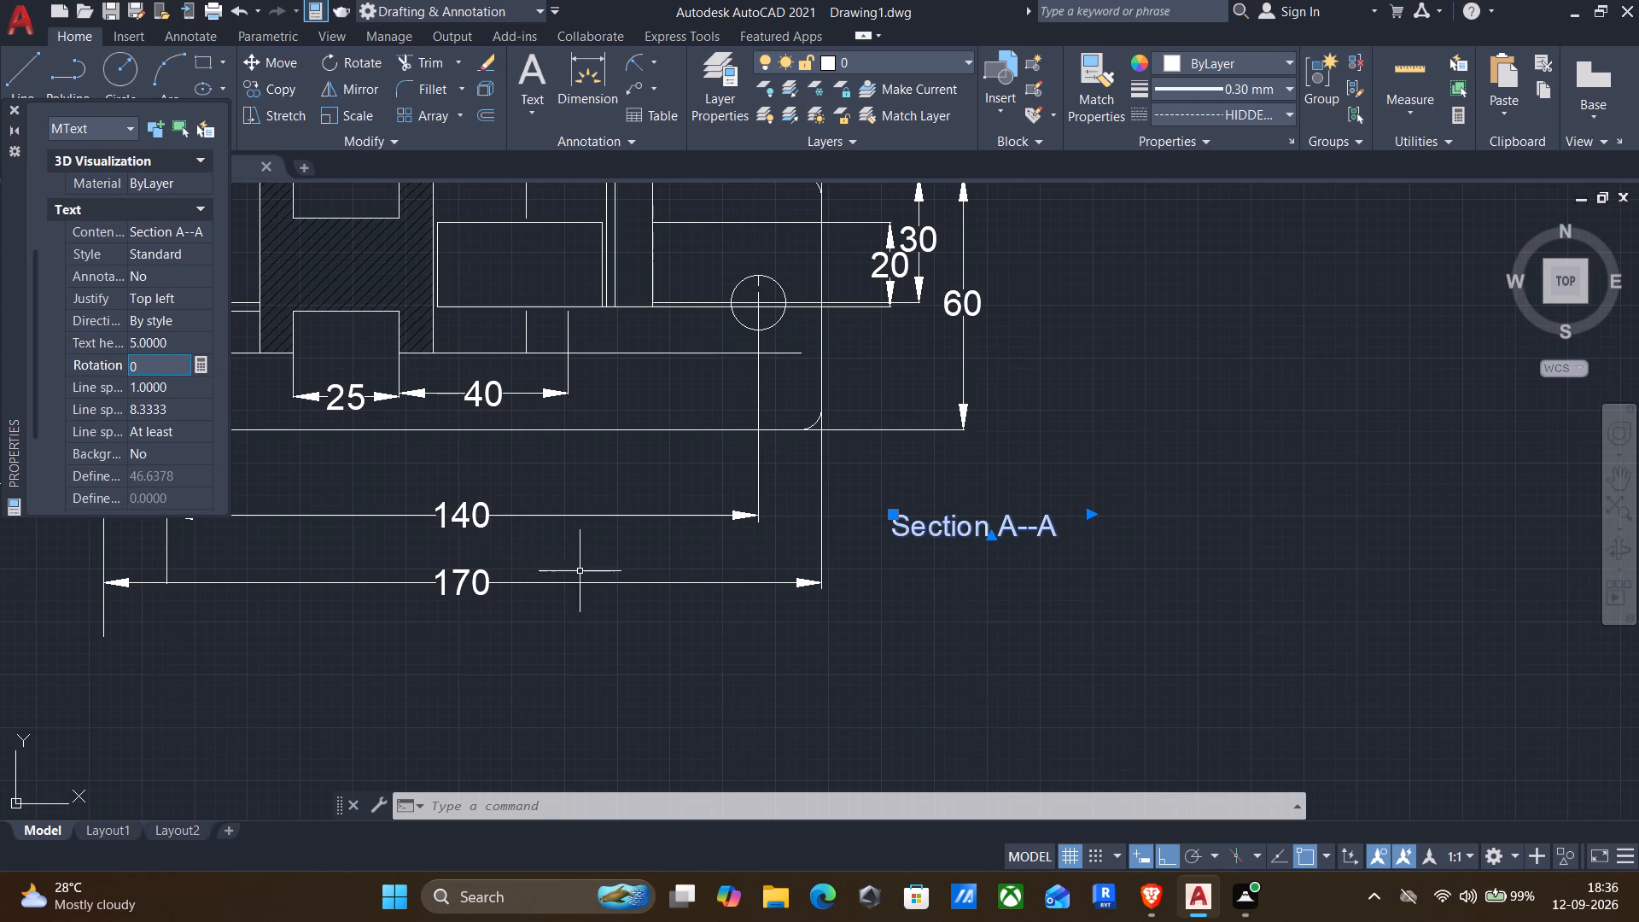
middle_drag(845, 650, 775, 652)
scroll(785, 628, down, 2)
key(Escape)
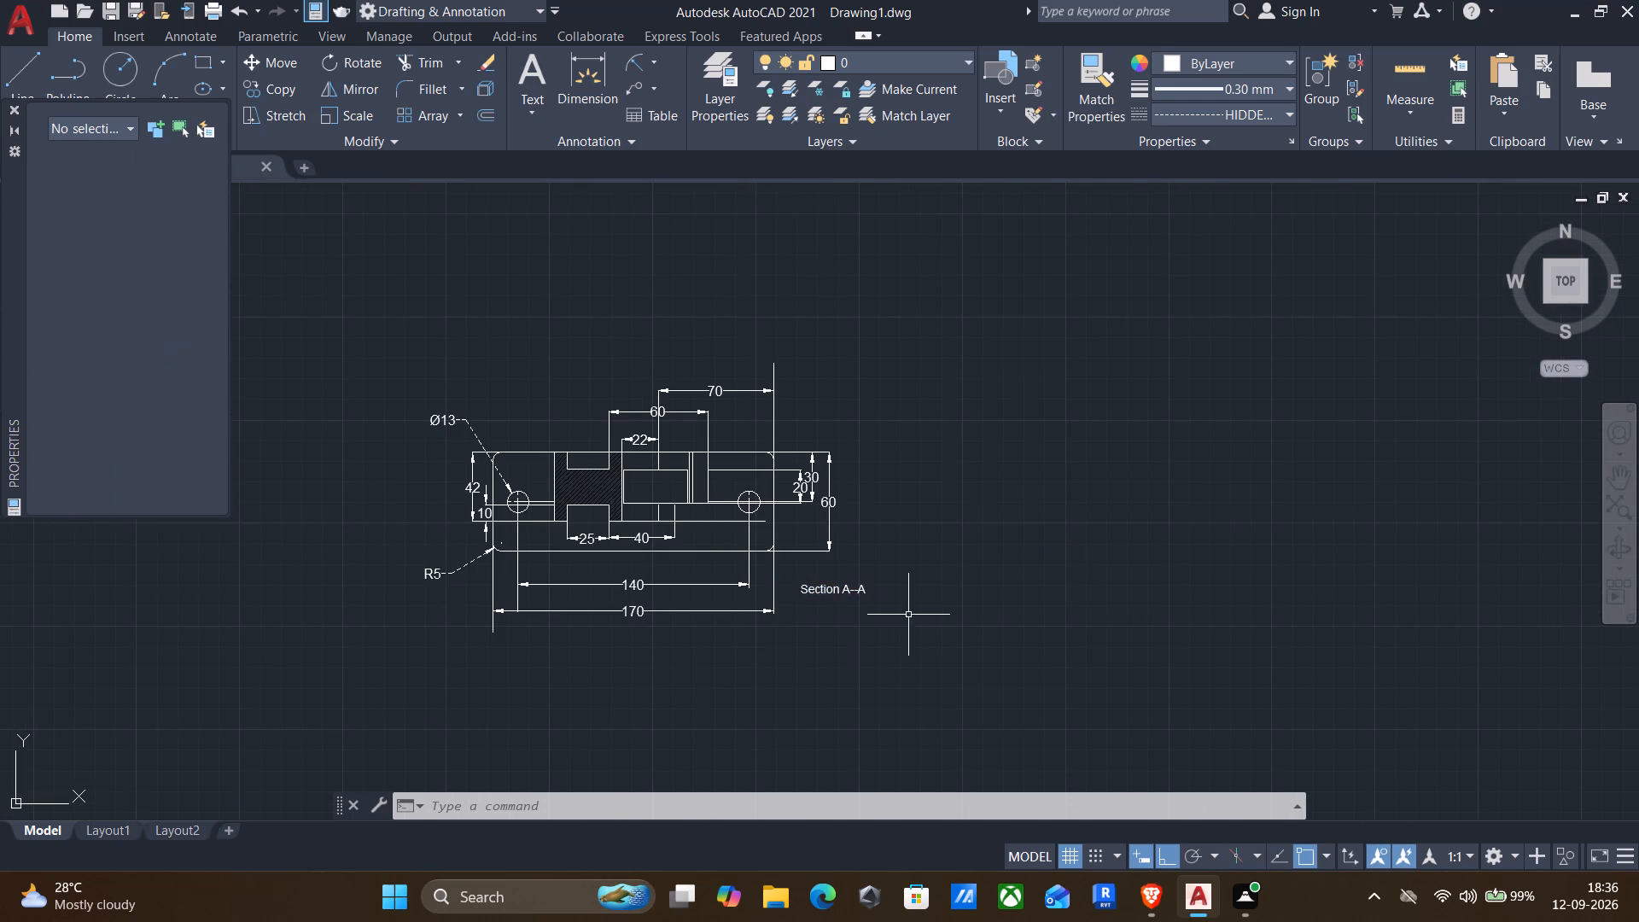
Copy the "Section A--A" label, with Ortho off, to the empty space to the right of the plate's 60 height dimension.
middle_drag(984, 665, 931, 616)
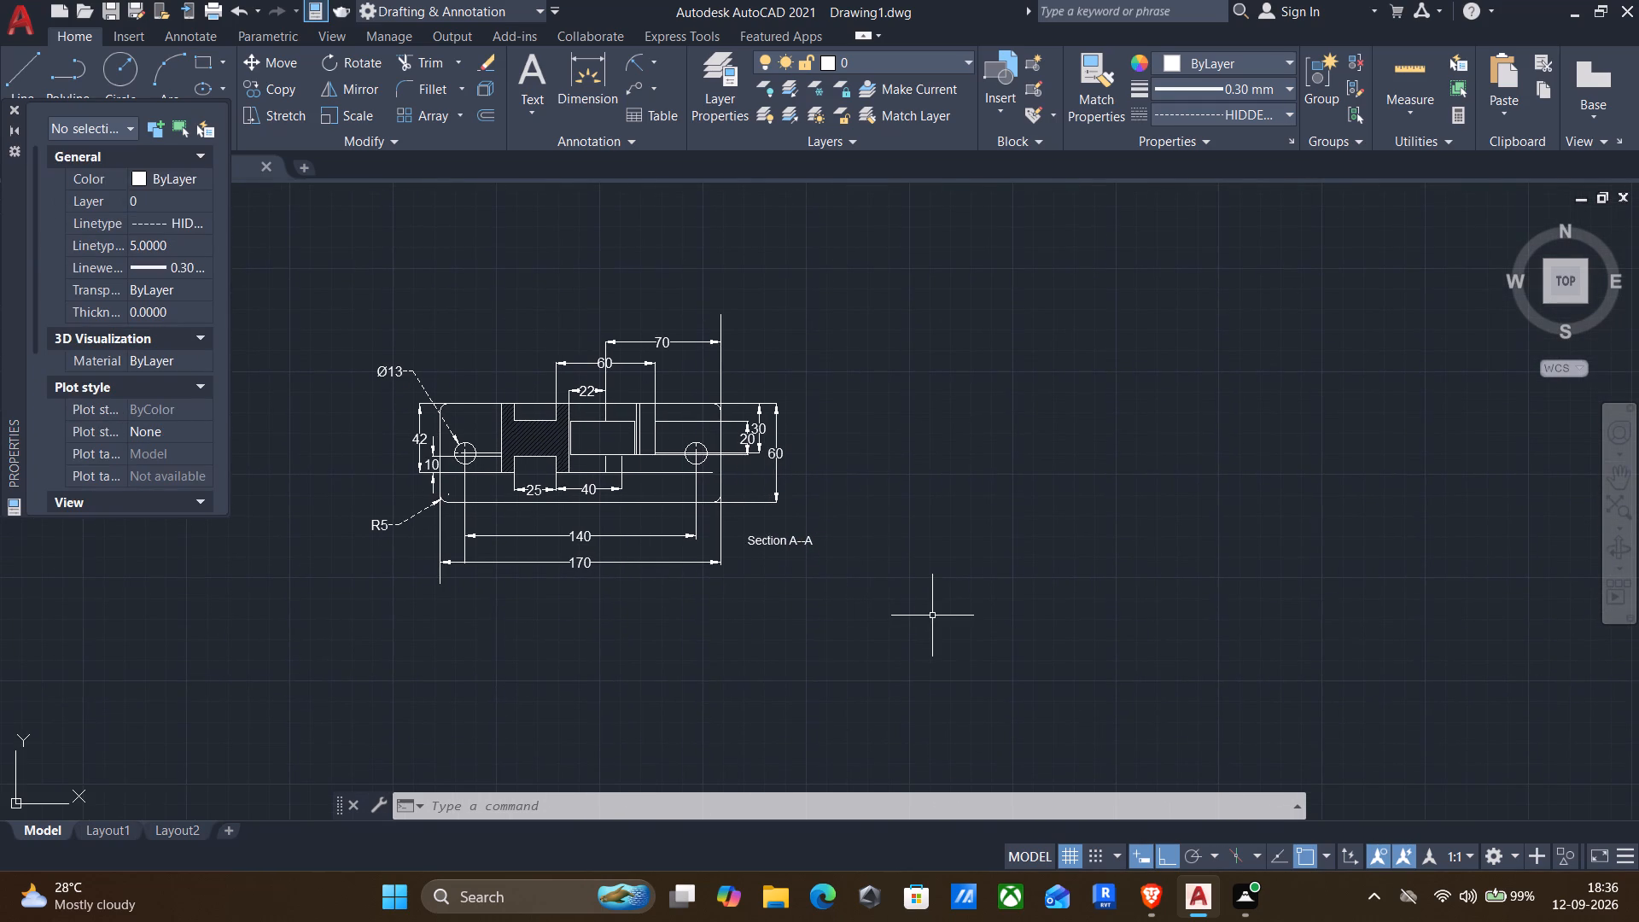
click(790, 540)
text(CO)
key(Return)
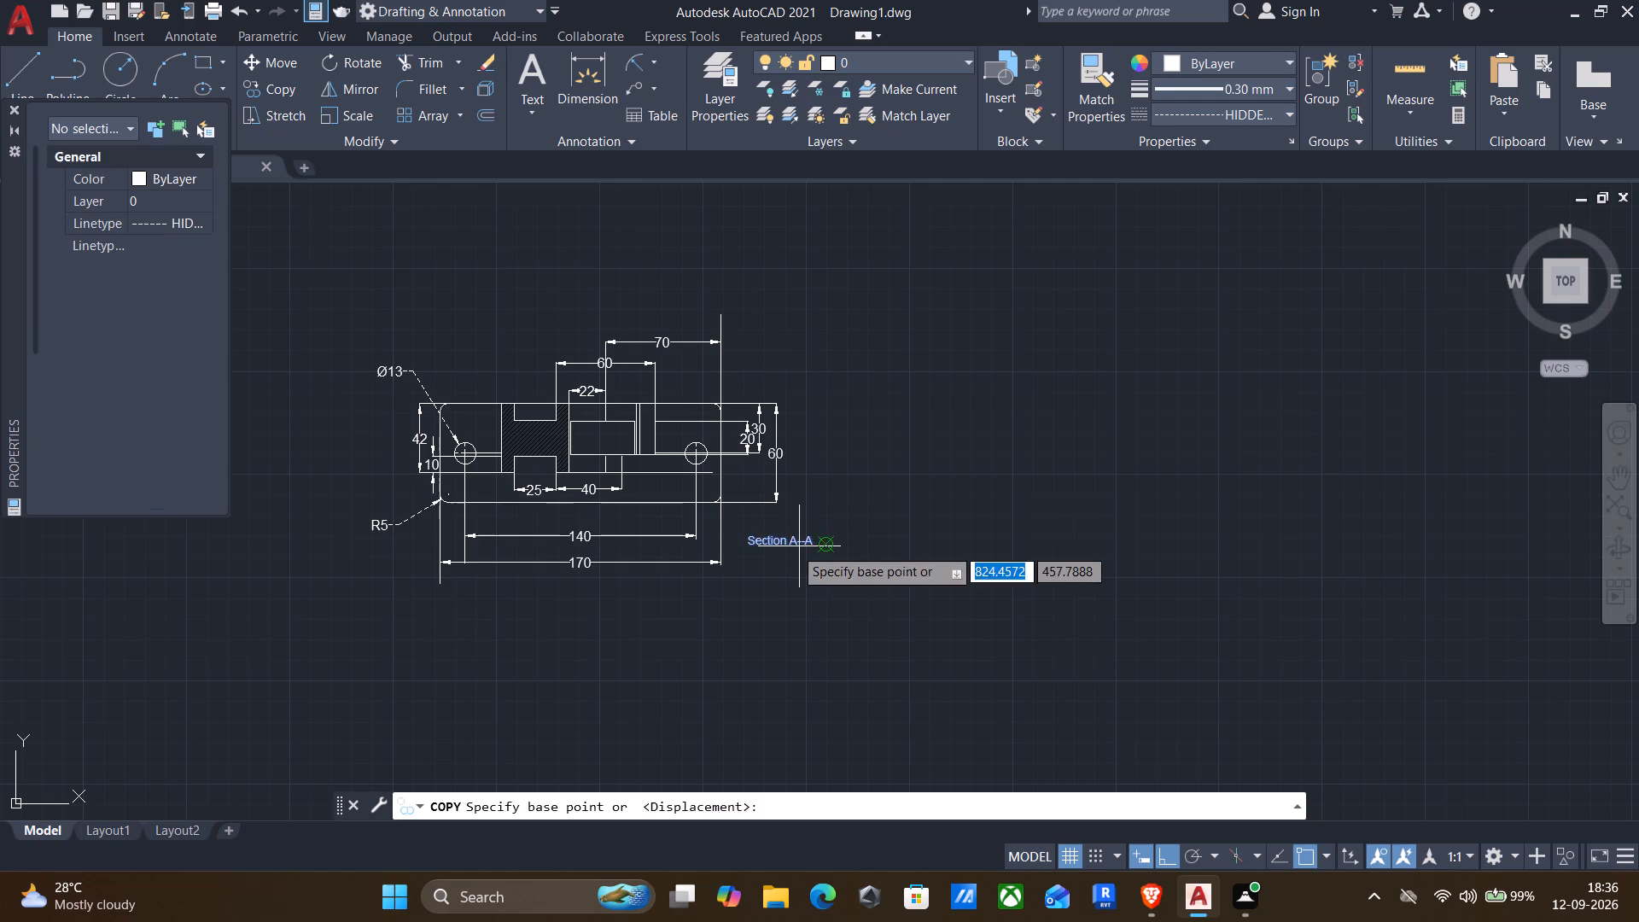
drag(750, 540, 767, 528)
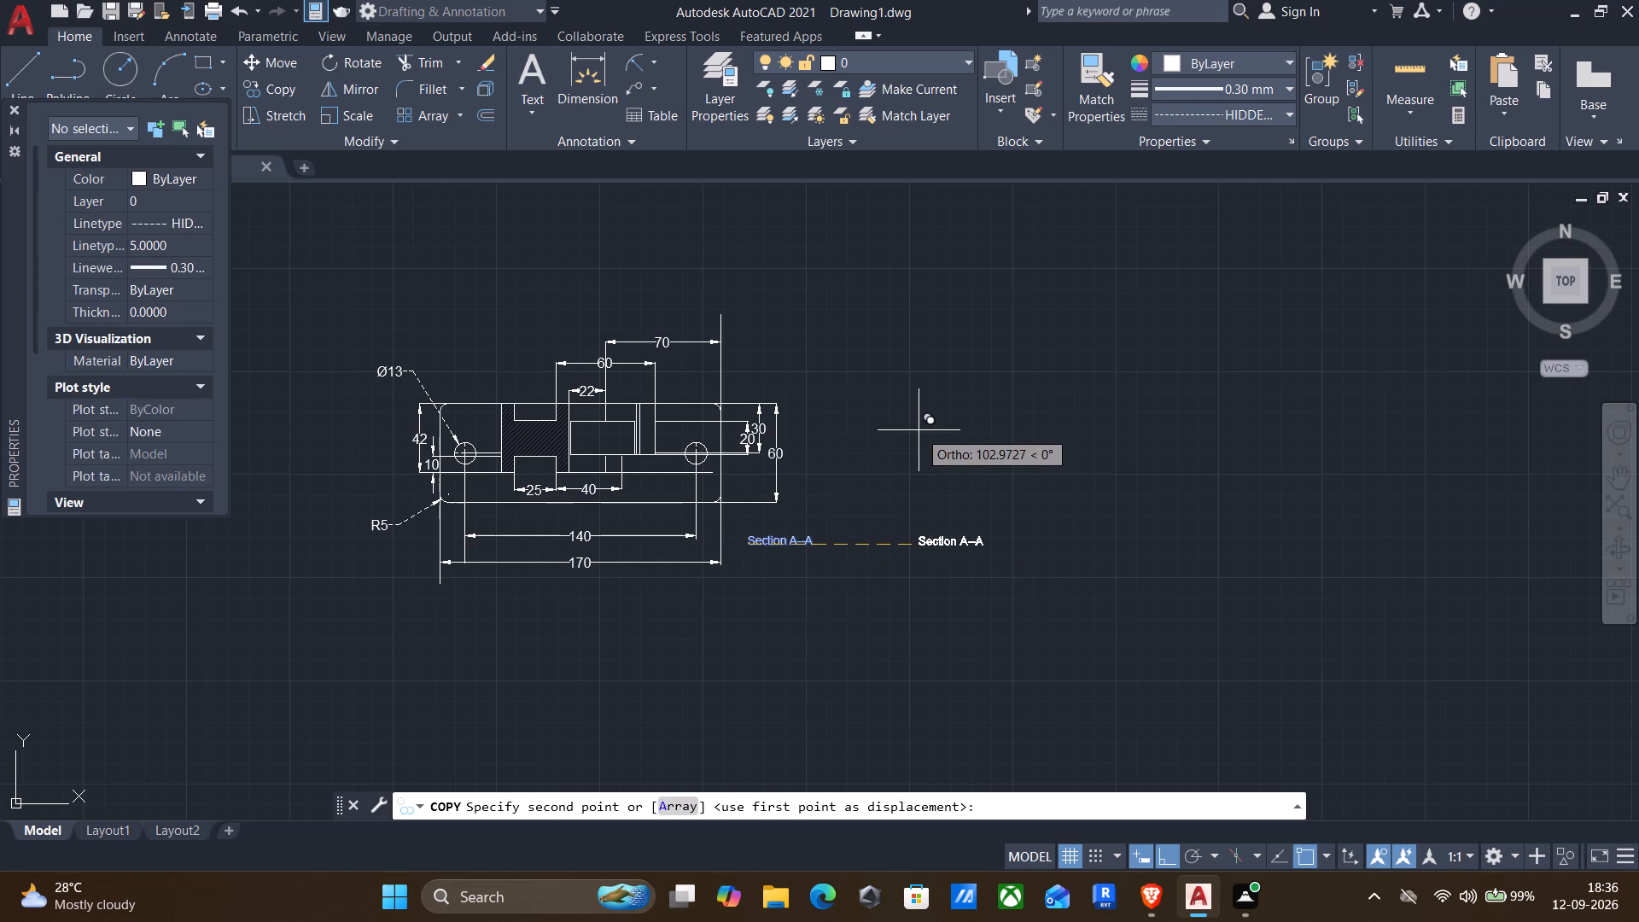
key(F8)
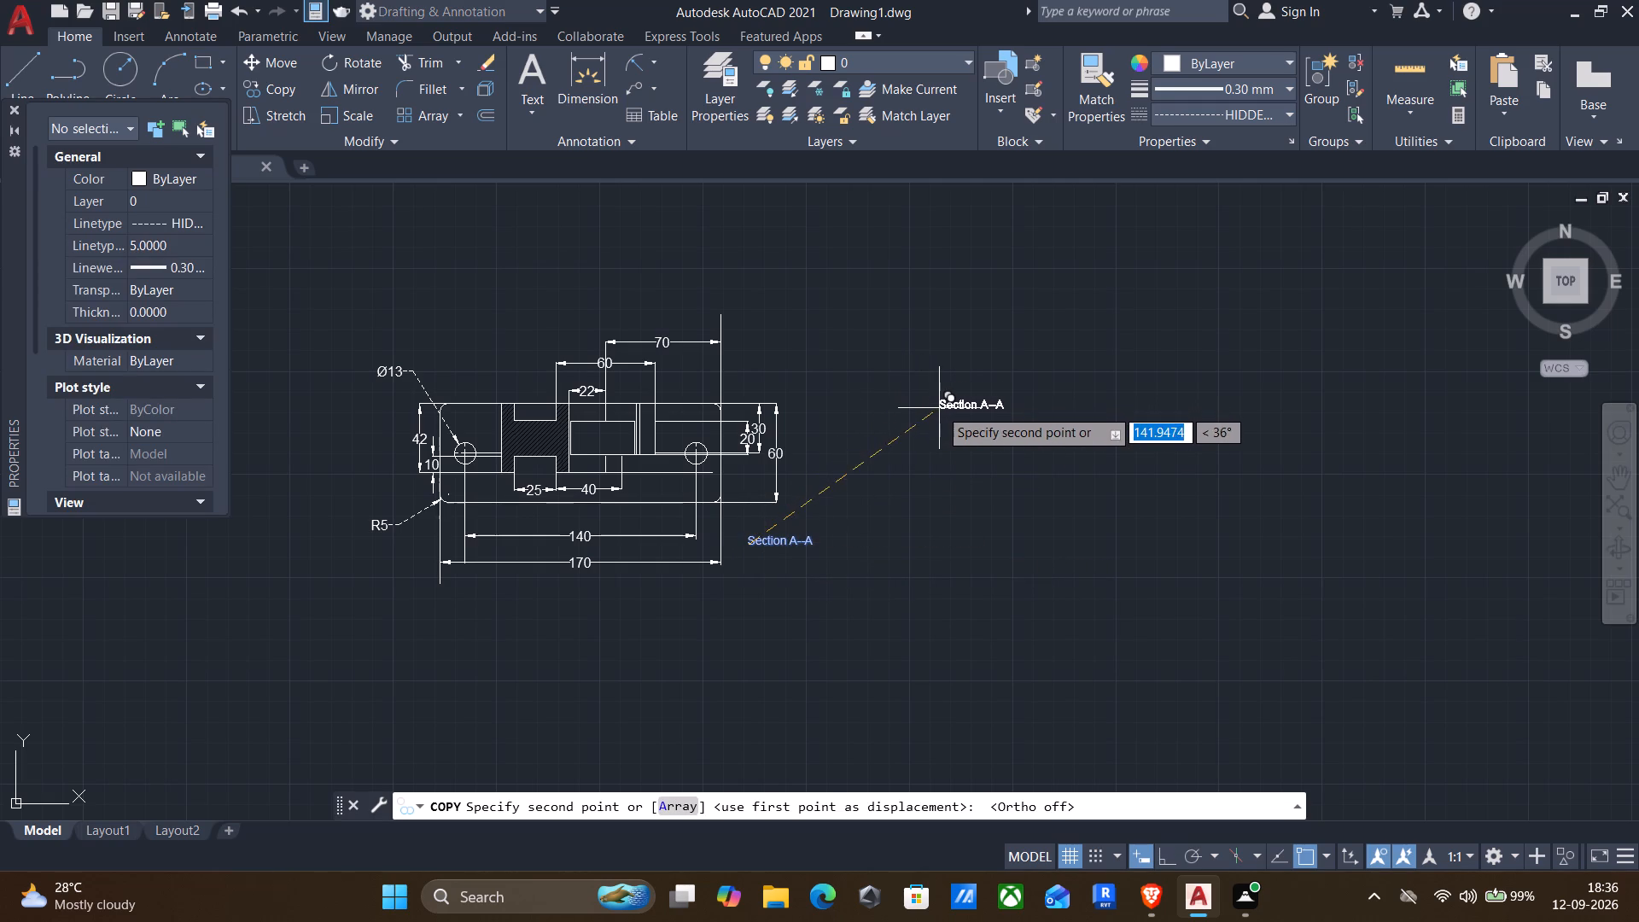
click(878, 424)
key(Escape)
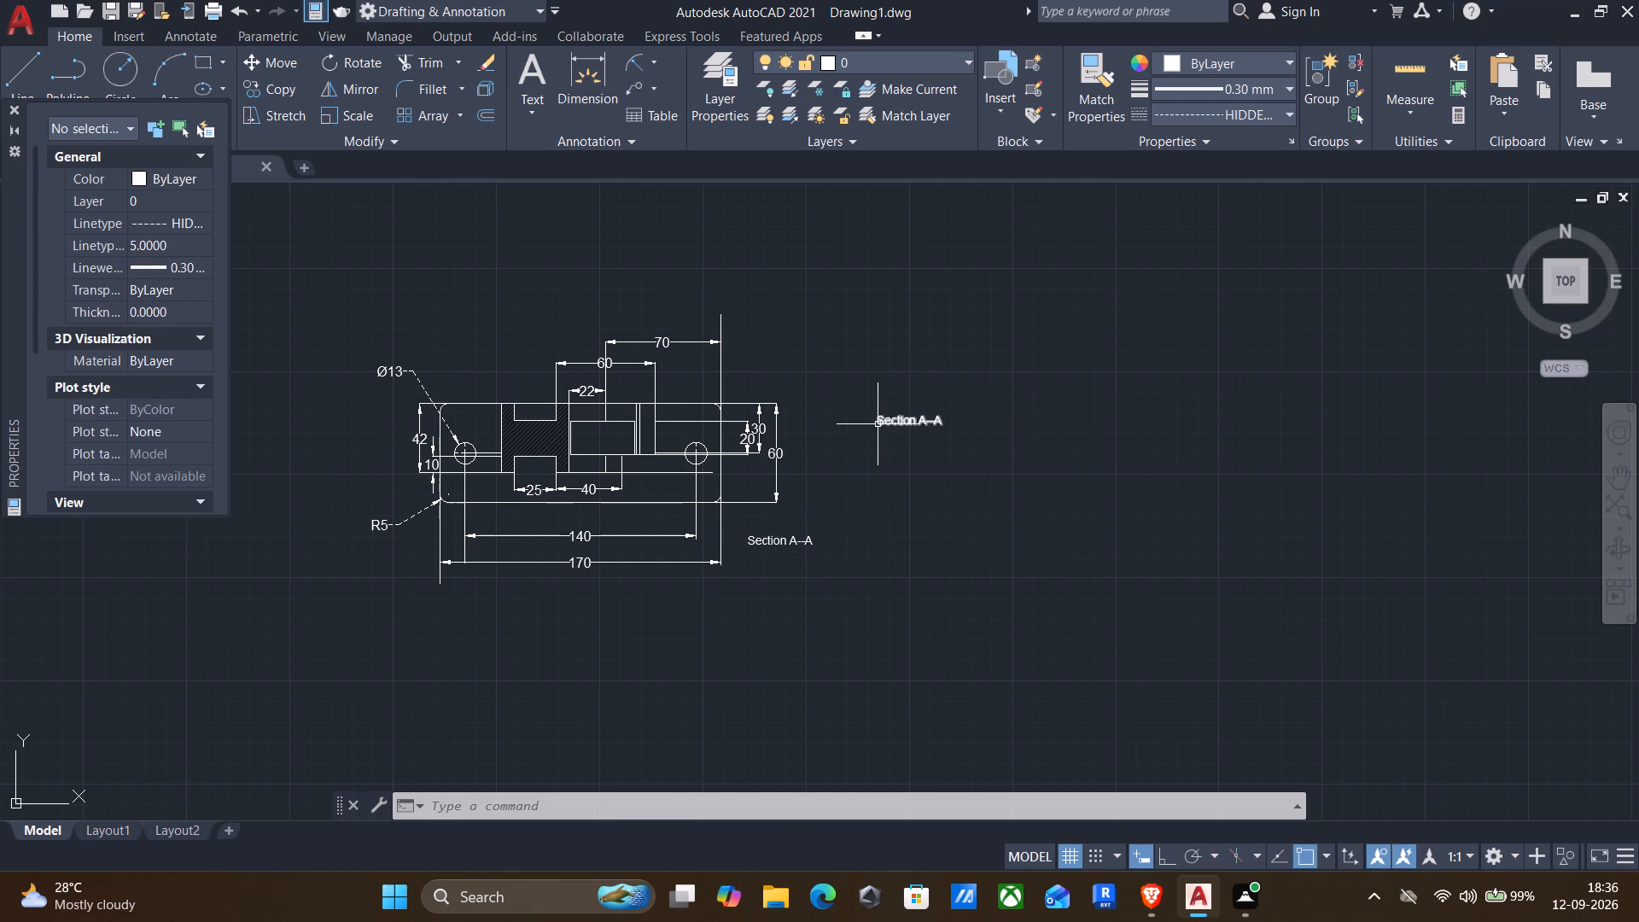
Widen the copied label's text frame and replace its content with "Fillet radius = 3mm".
double_click(888, 424)
scroll(917, 420, up, 4)
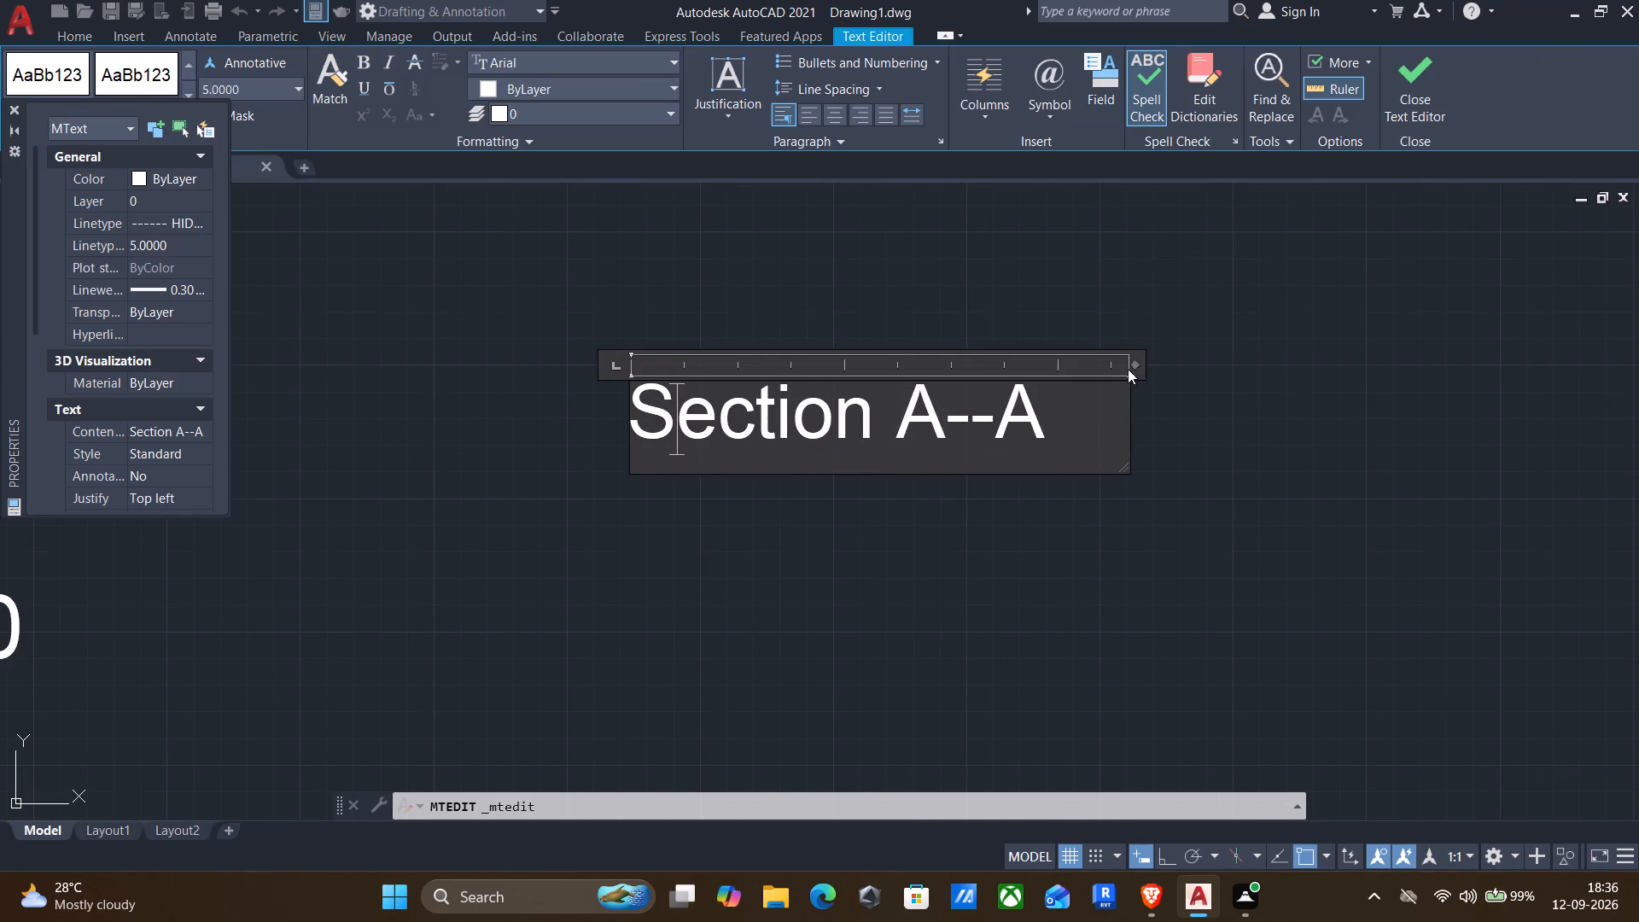
drag(1130, 365, 1638, 465)
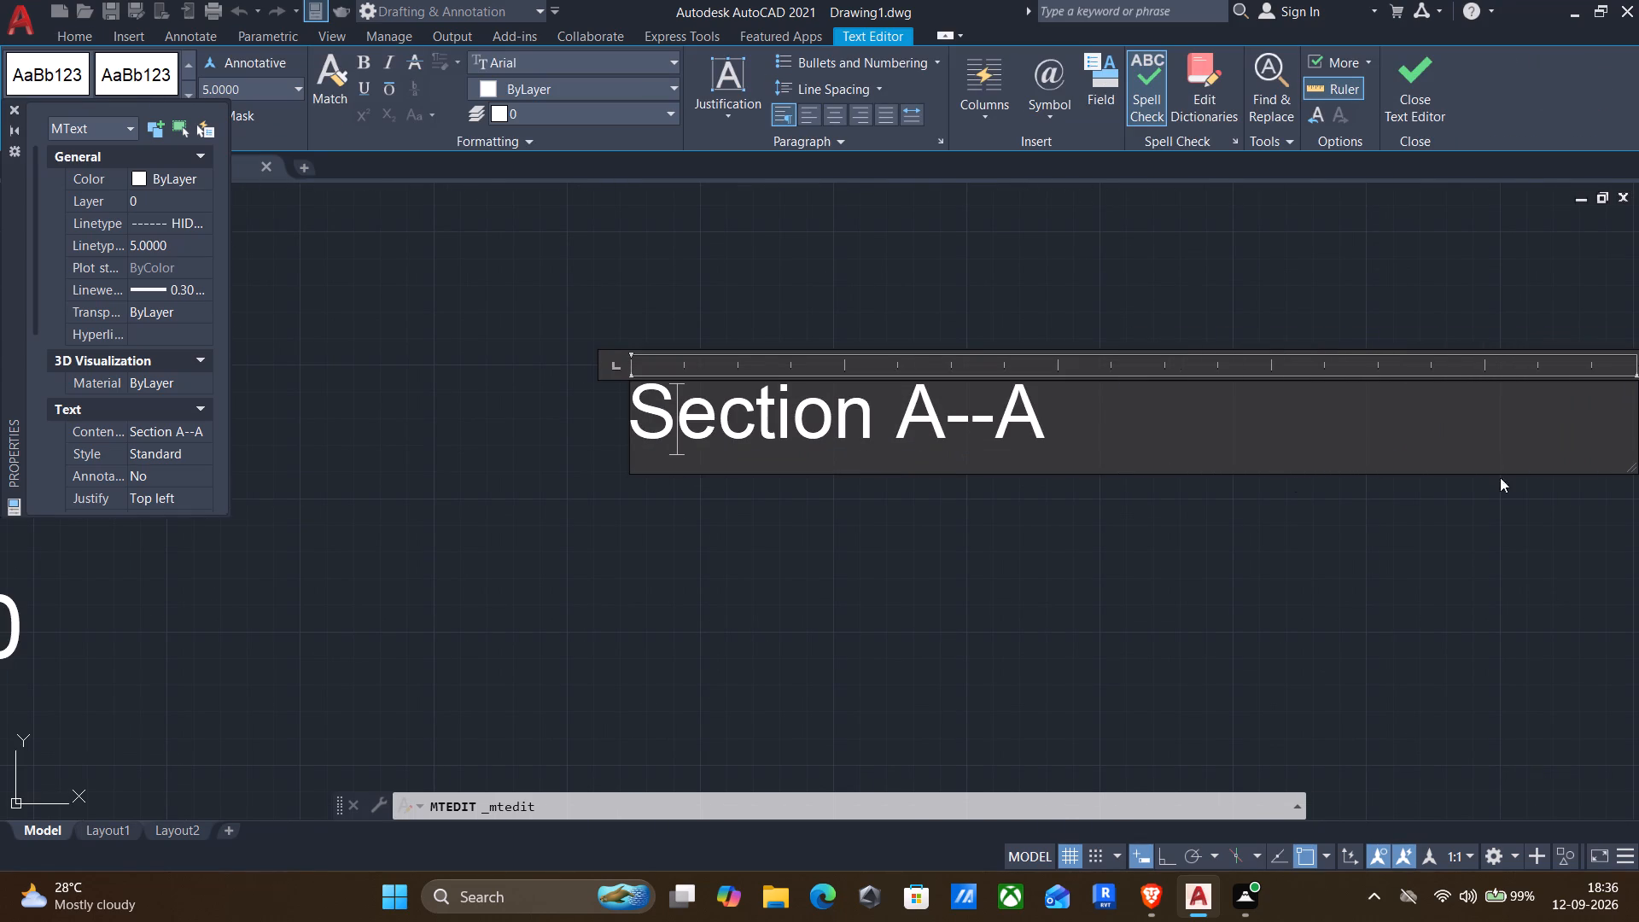
drag(1073, 414, 315, 433)
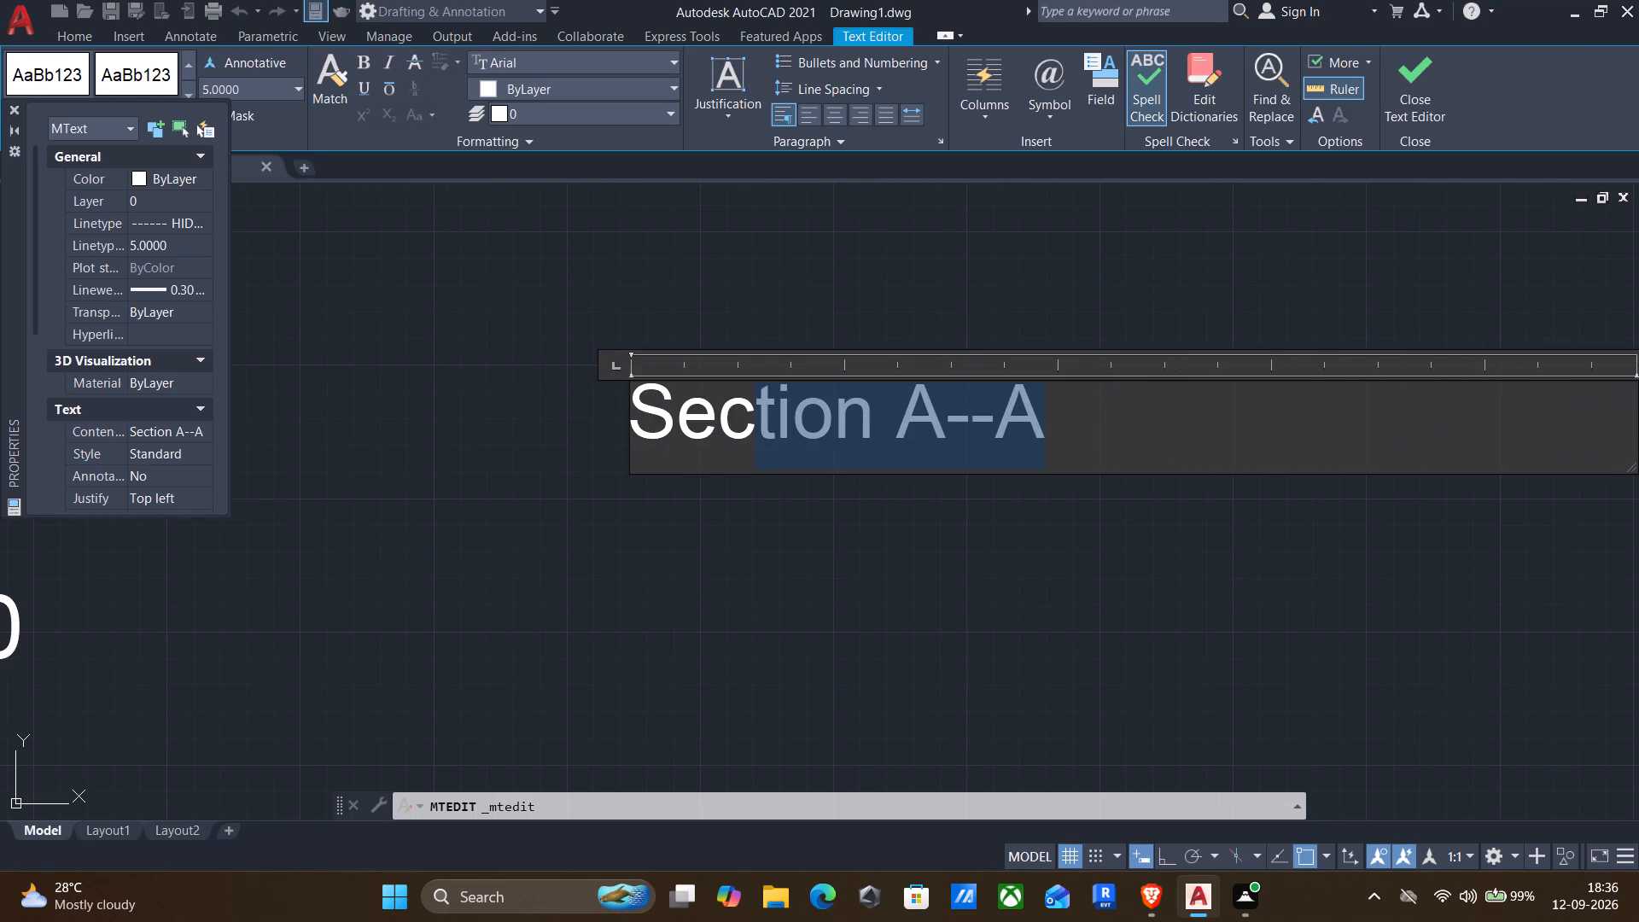
drag(315, 433, 290, 437)
key(BackSpace)
key(f)
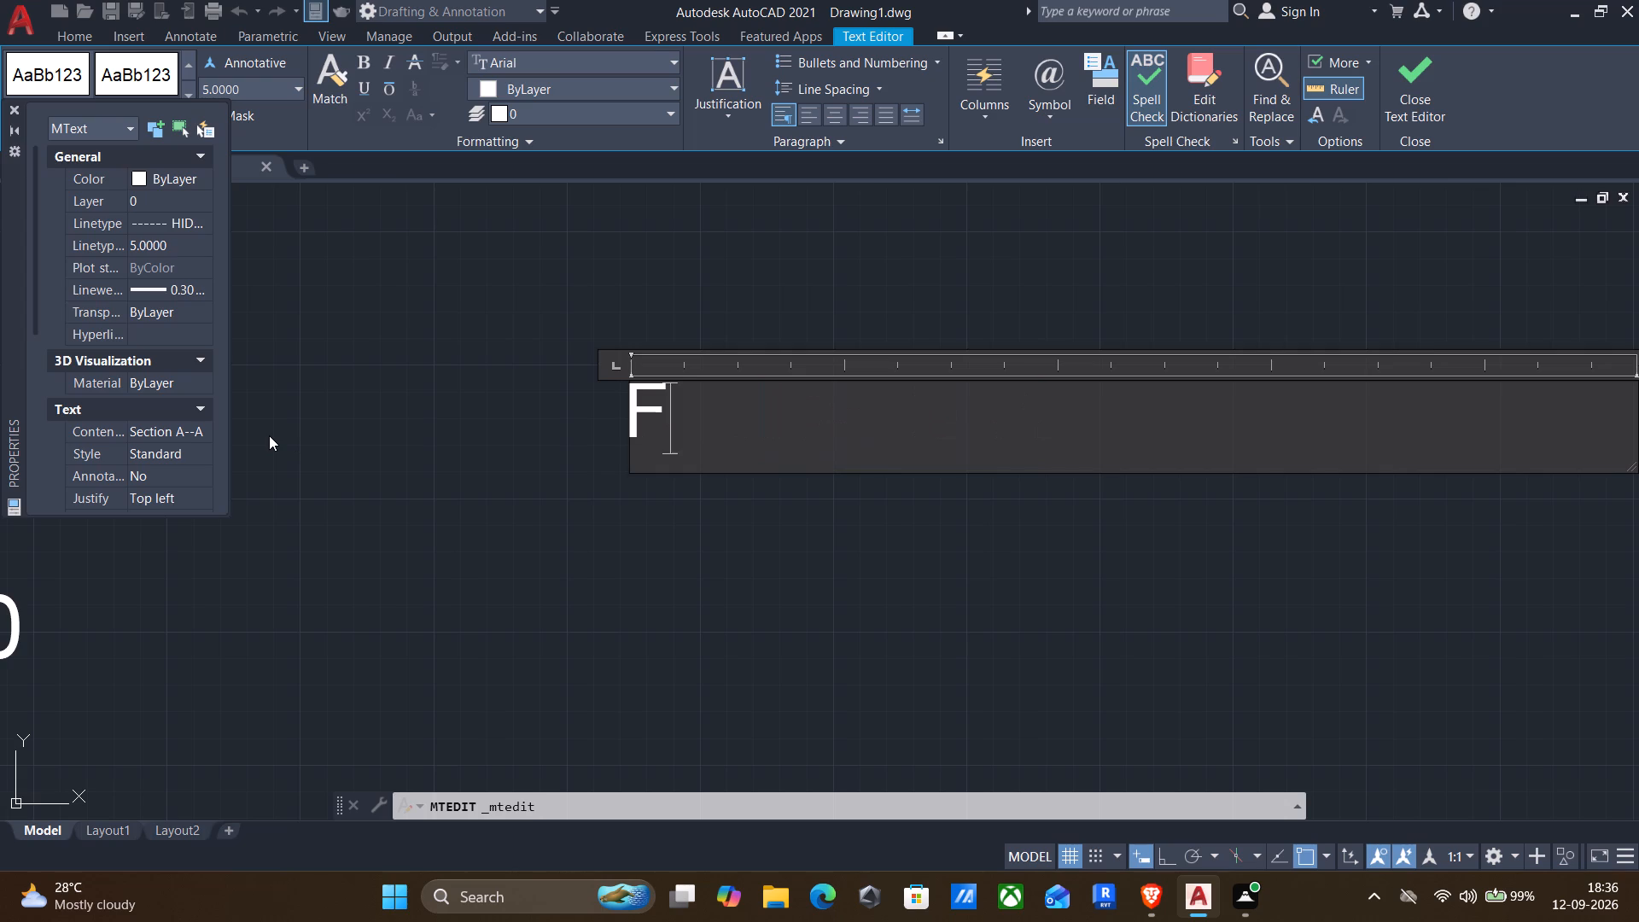
key(i)
text(llet)
key(space)
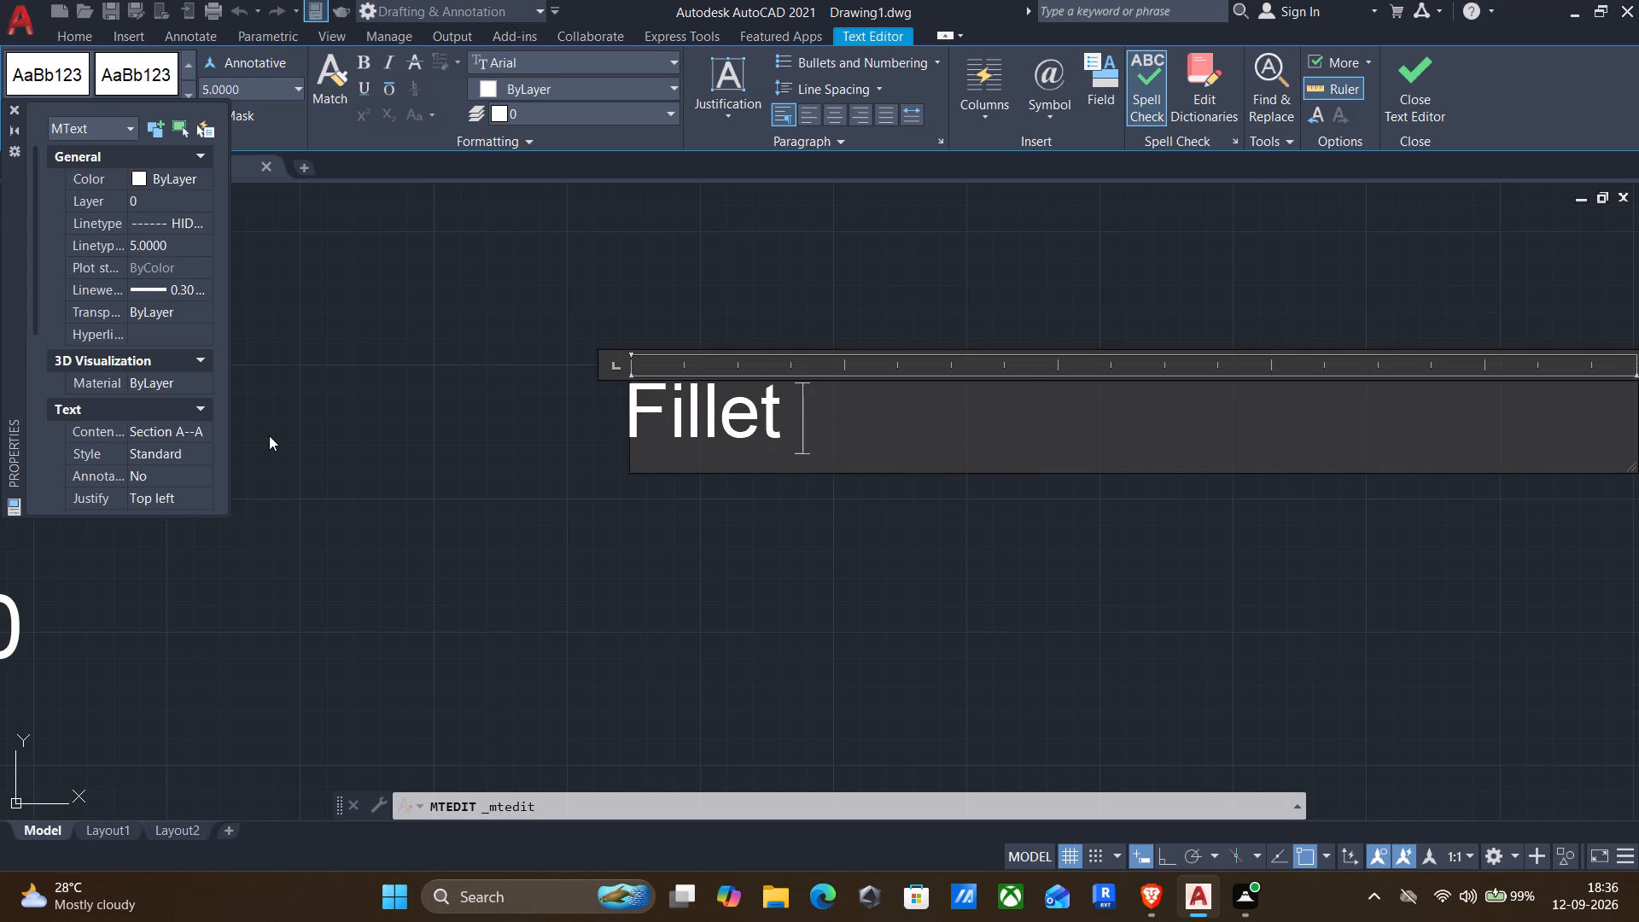
text(radius)
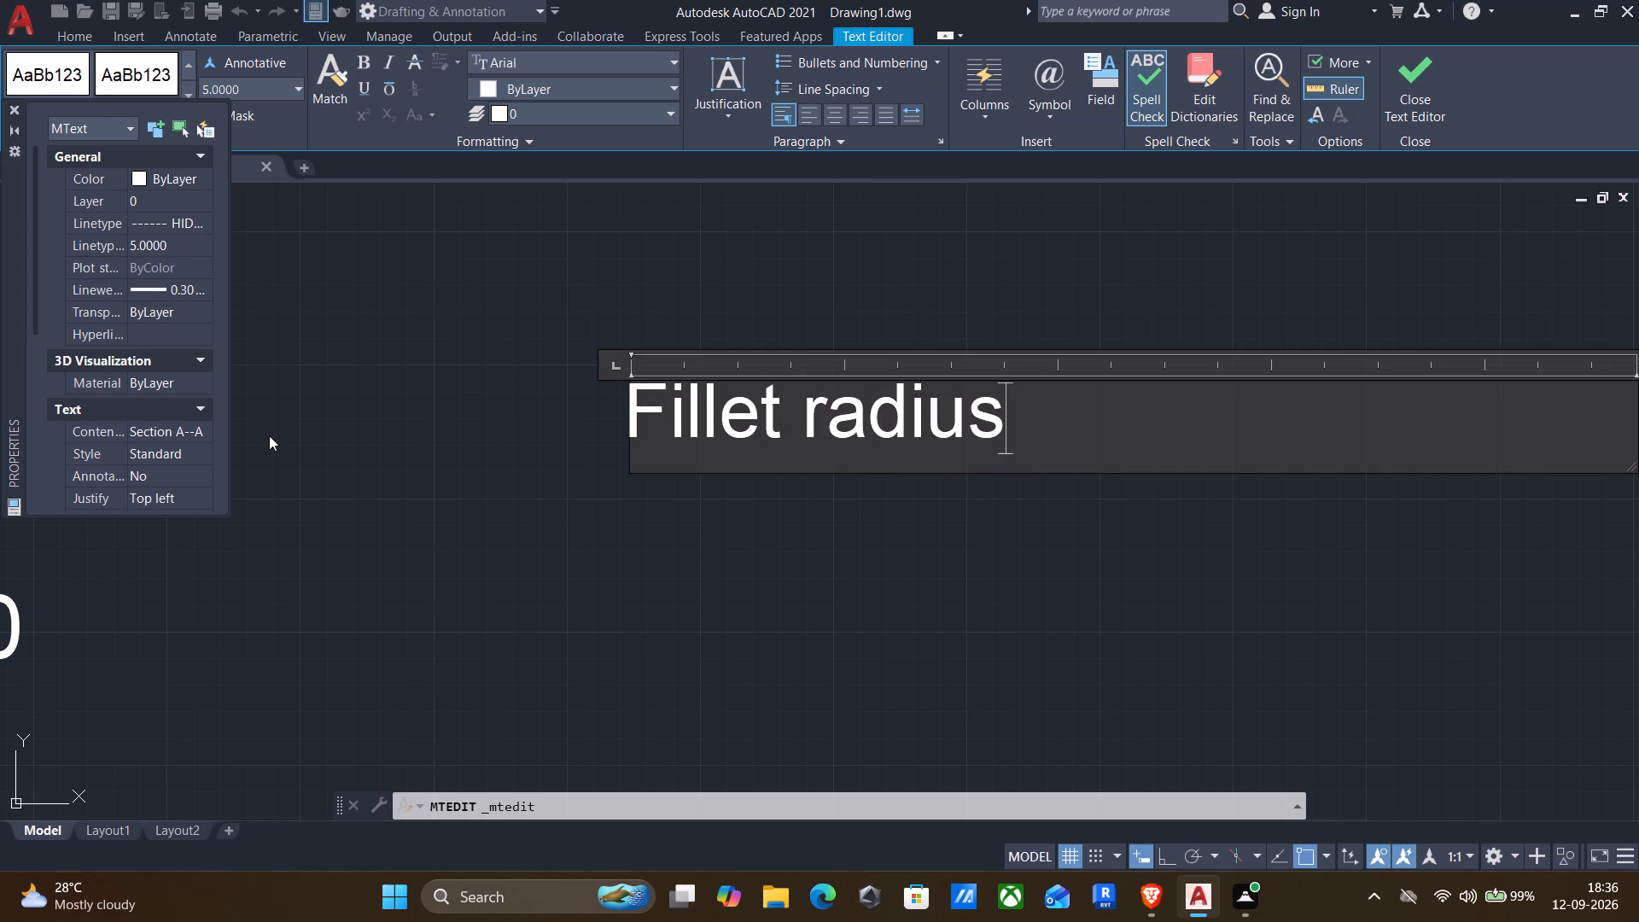
key(space)
text(=)
key(space)
text(3mm)
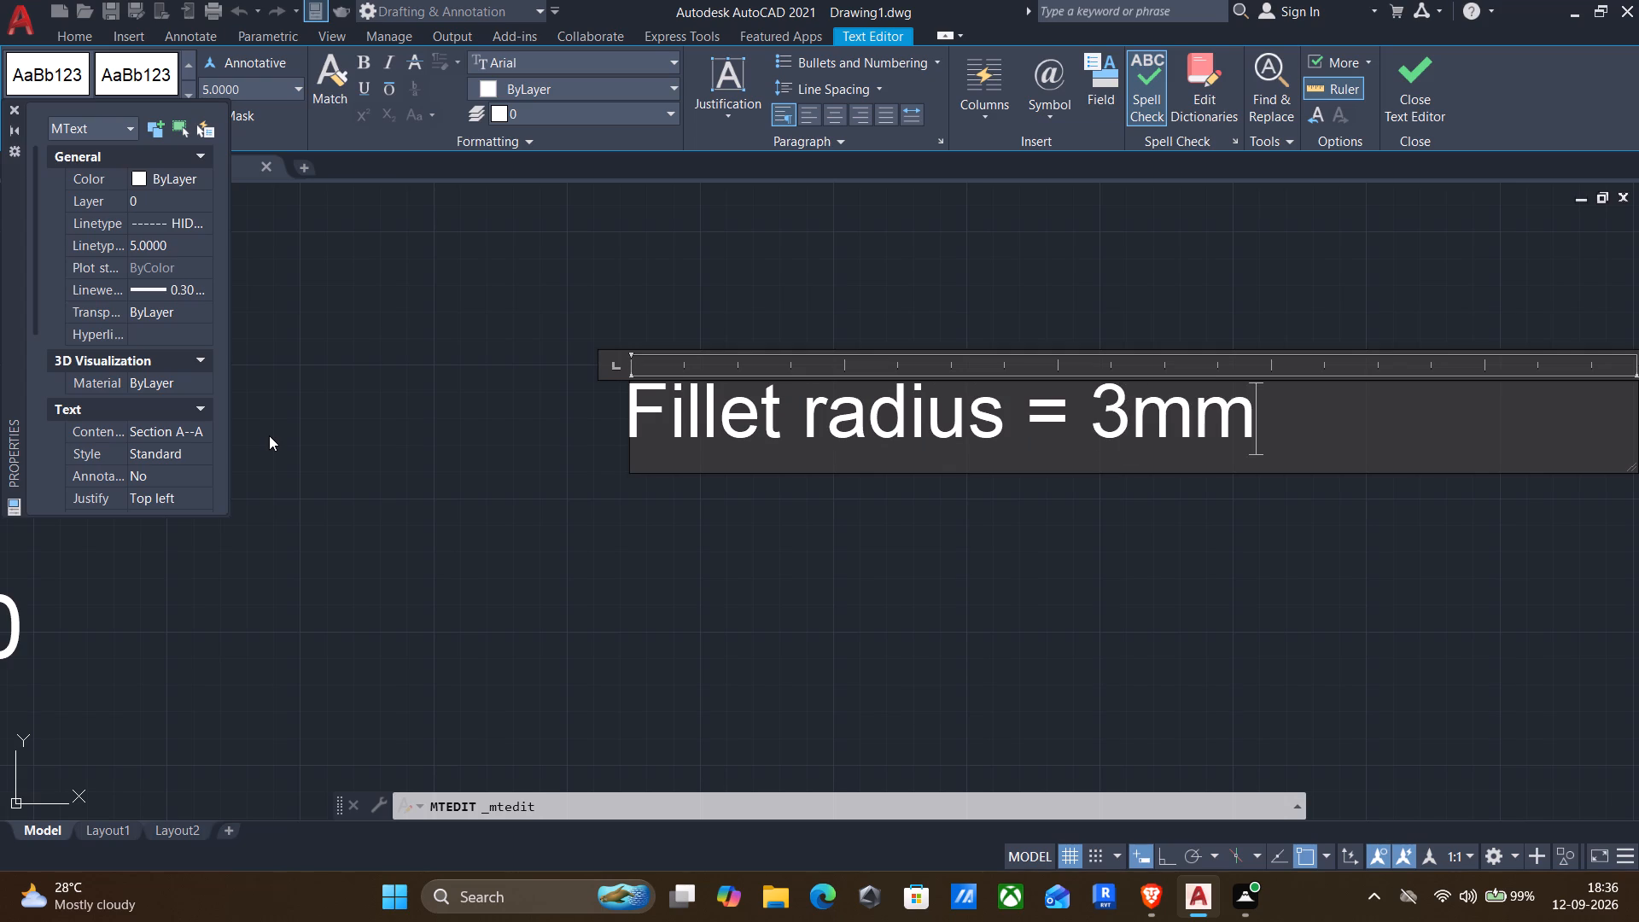
Add a comma after "3mm" and a second line "unless specified" to the fillet radius note, and finish editing the text.
key(Return)
text(unl)
text(ess)
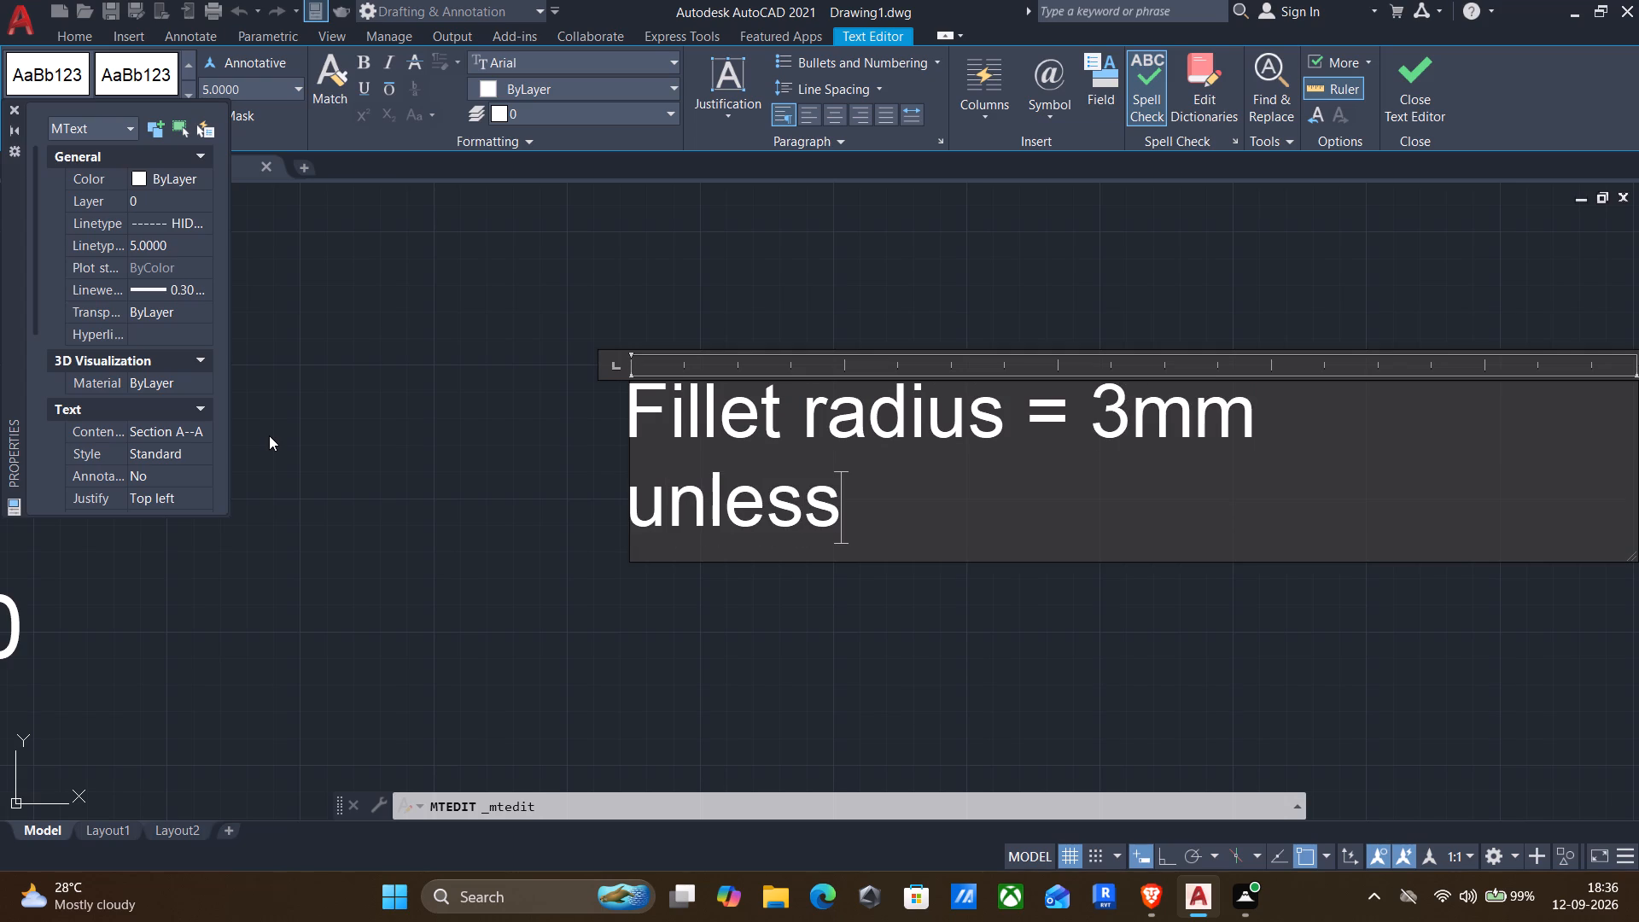
key(space)
text(s)
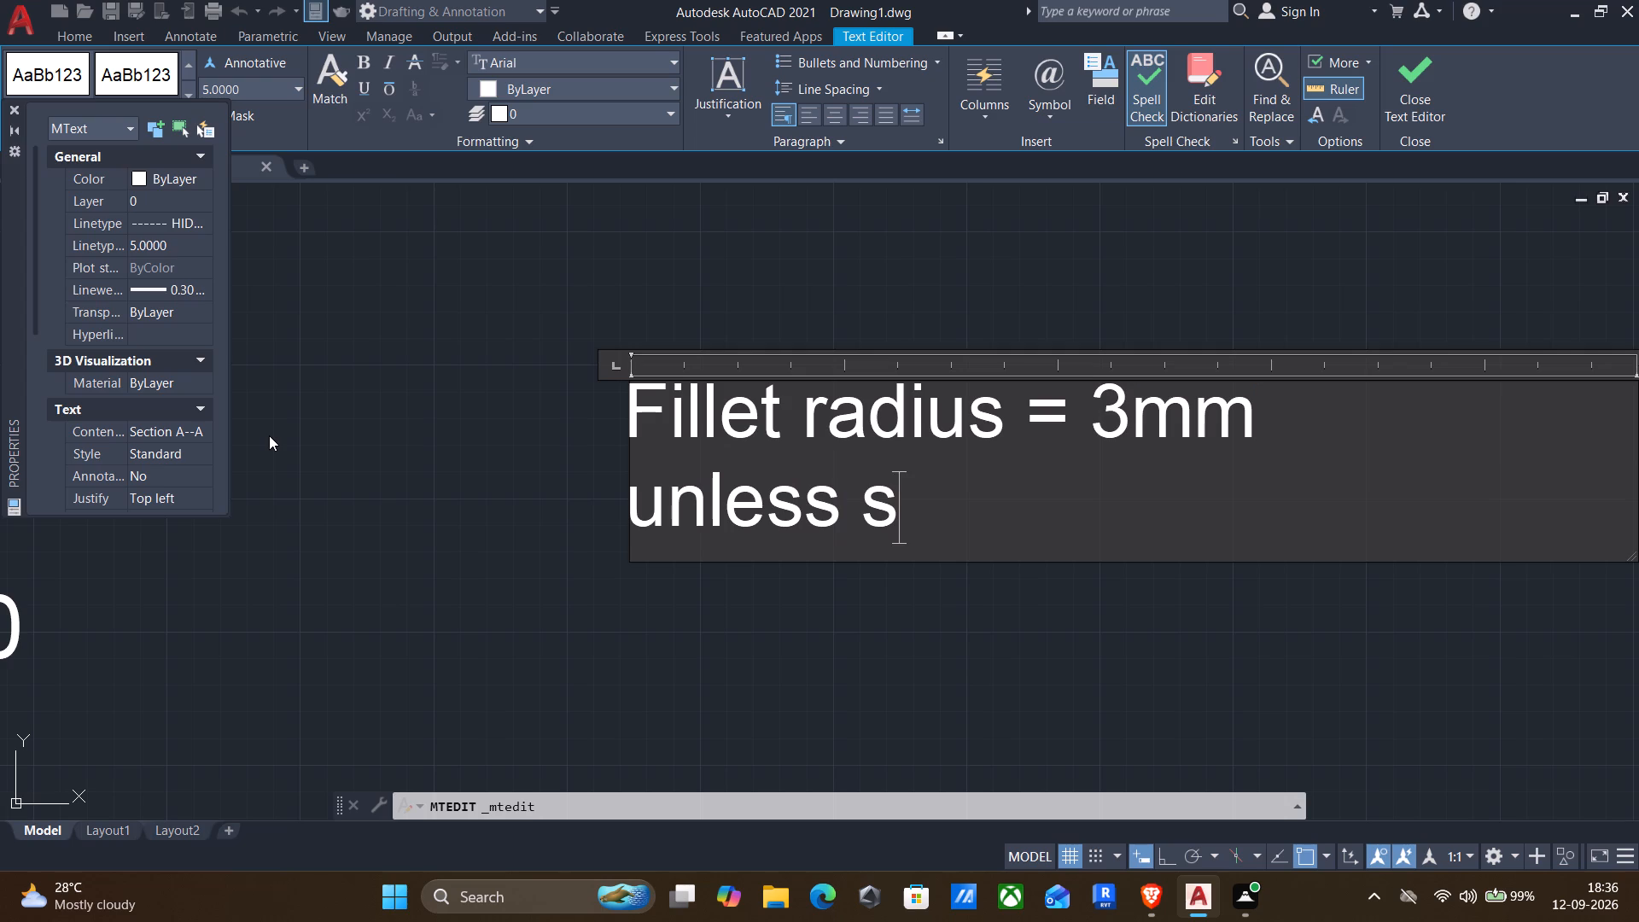
text(pe)
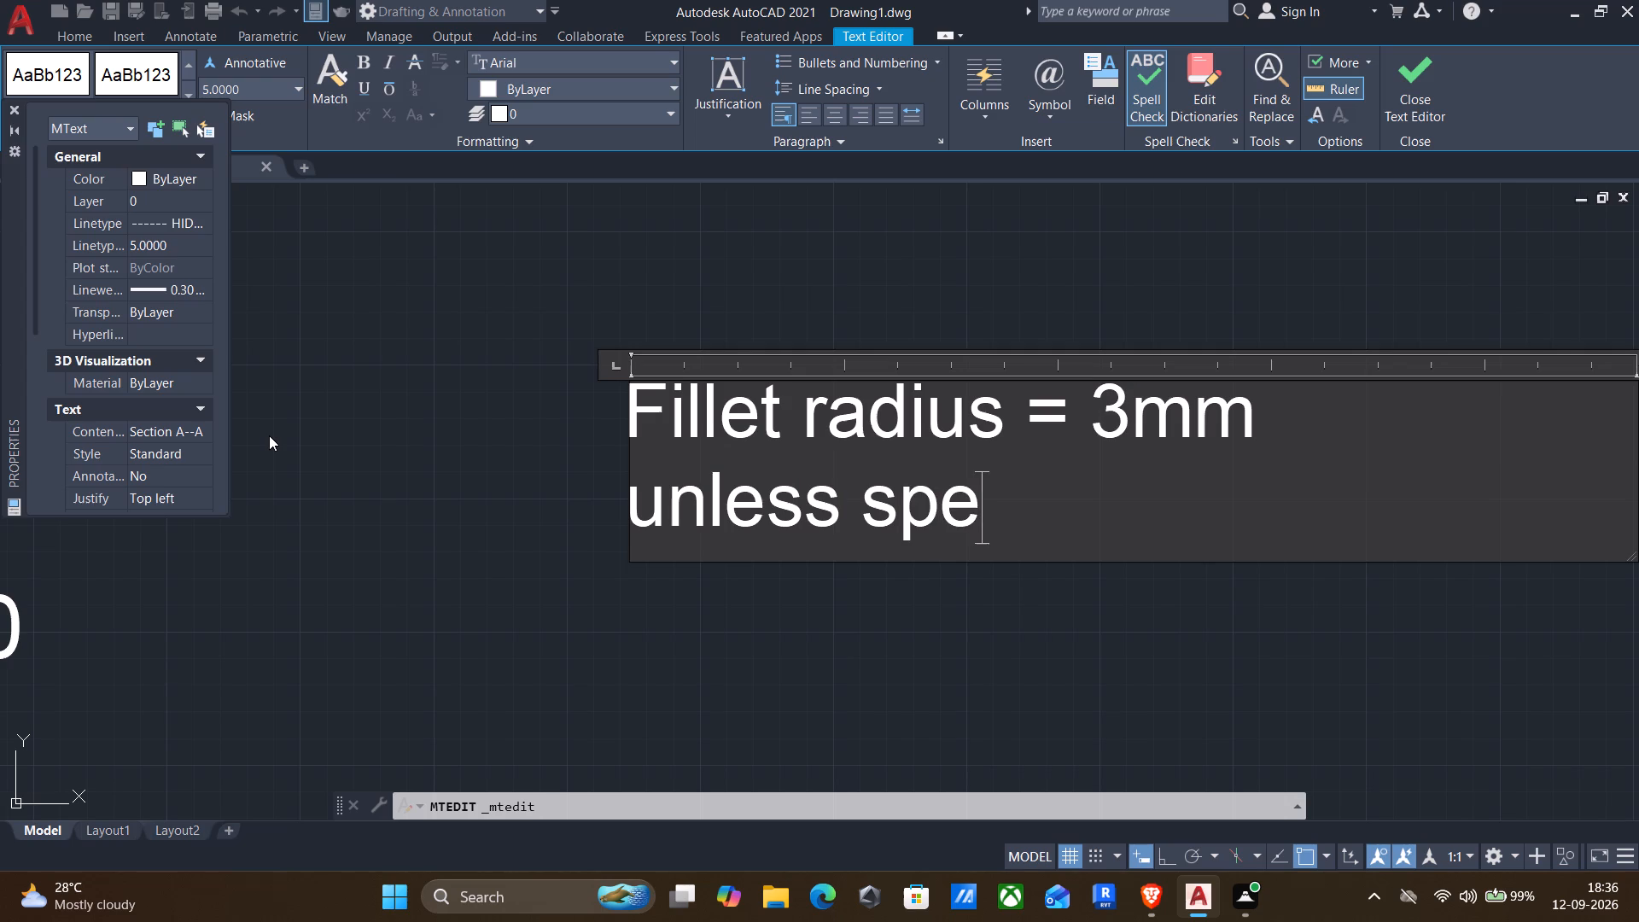
text(ci)
text(fied)
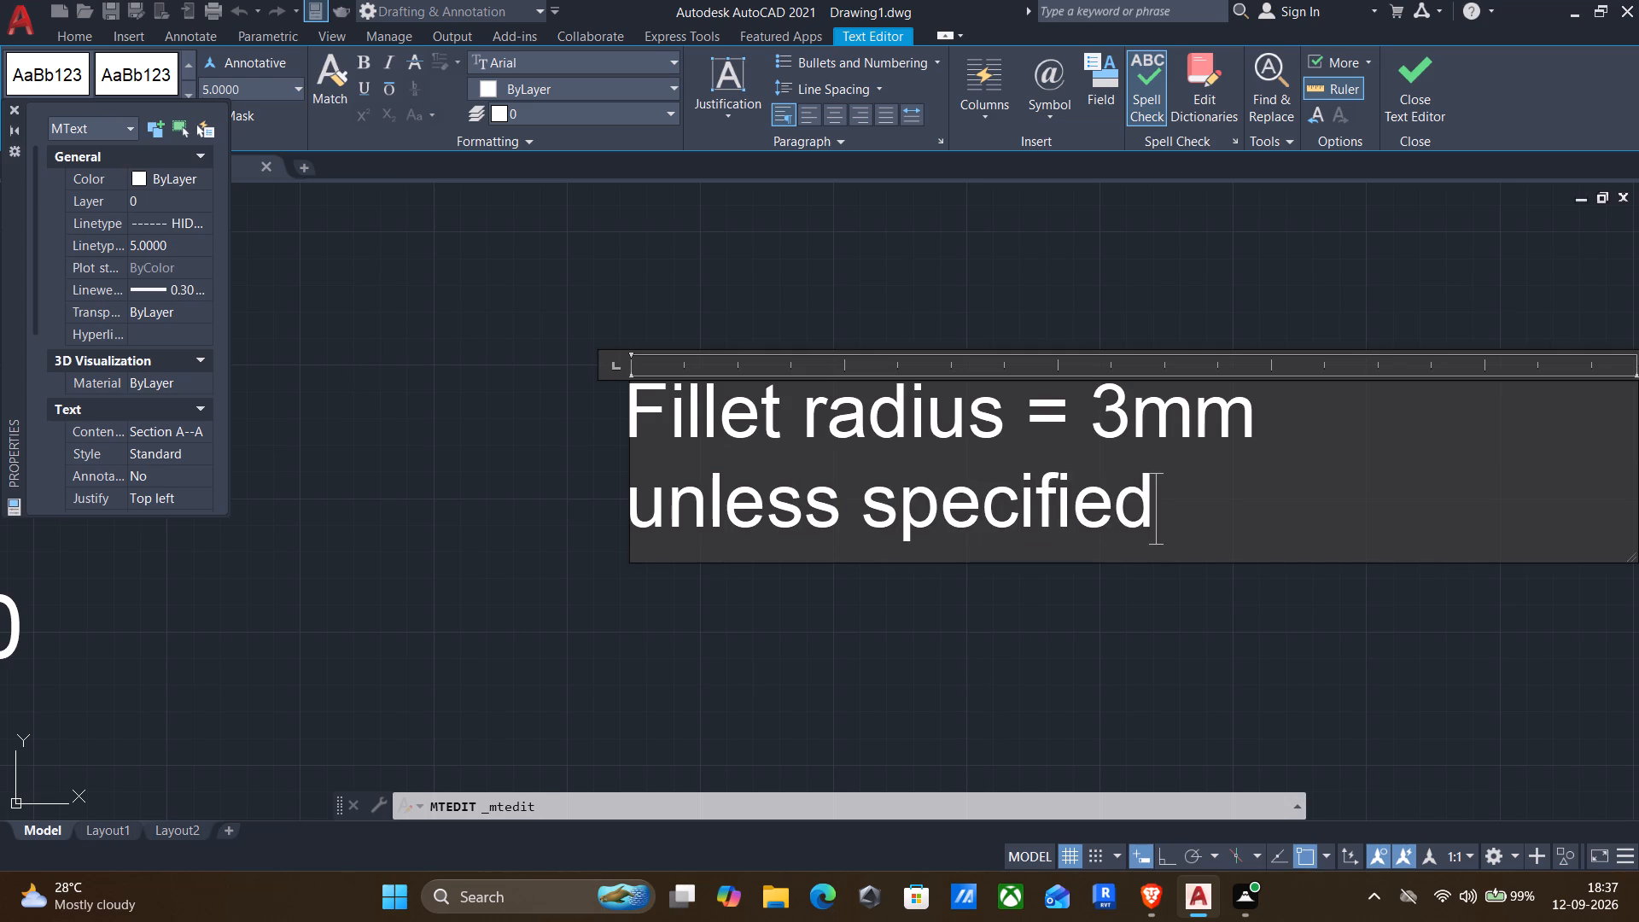
click(1328, 431)
key(comma)
click(1233, 681)
Move the fillet radius note horizontally closer to the plate's 60 height dimension.
scroll(1236, 657, down, 2)
middle_drag(1239, 616, 1154, 514)
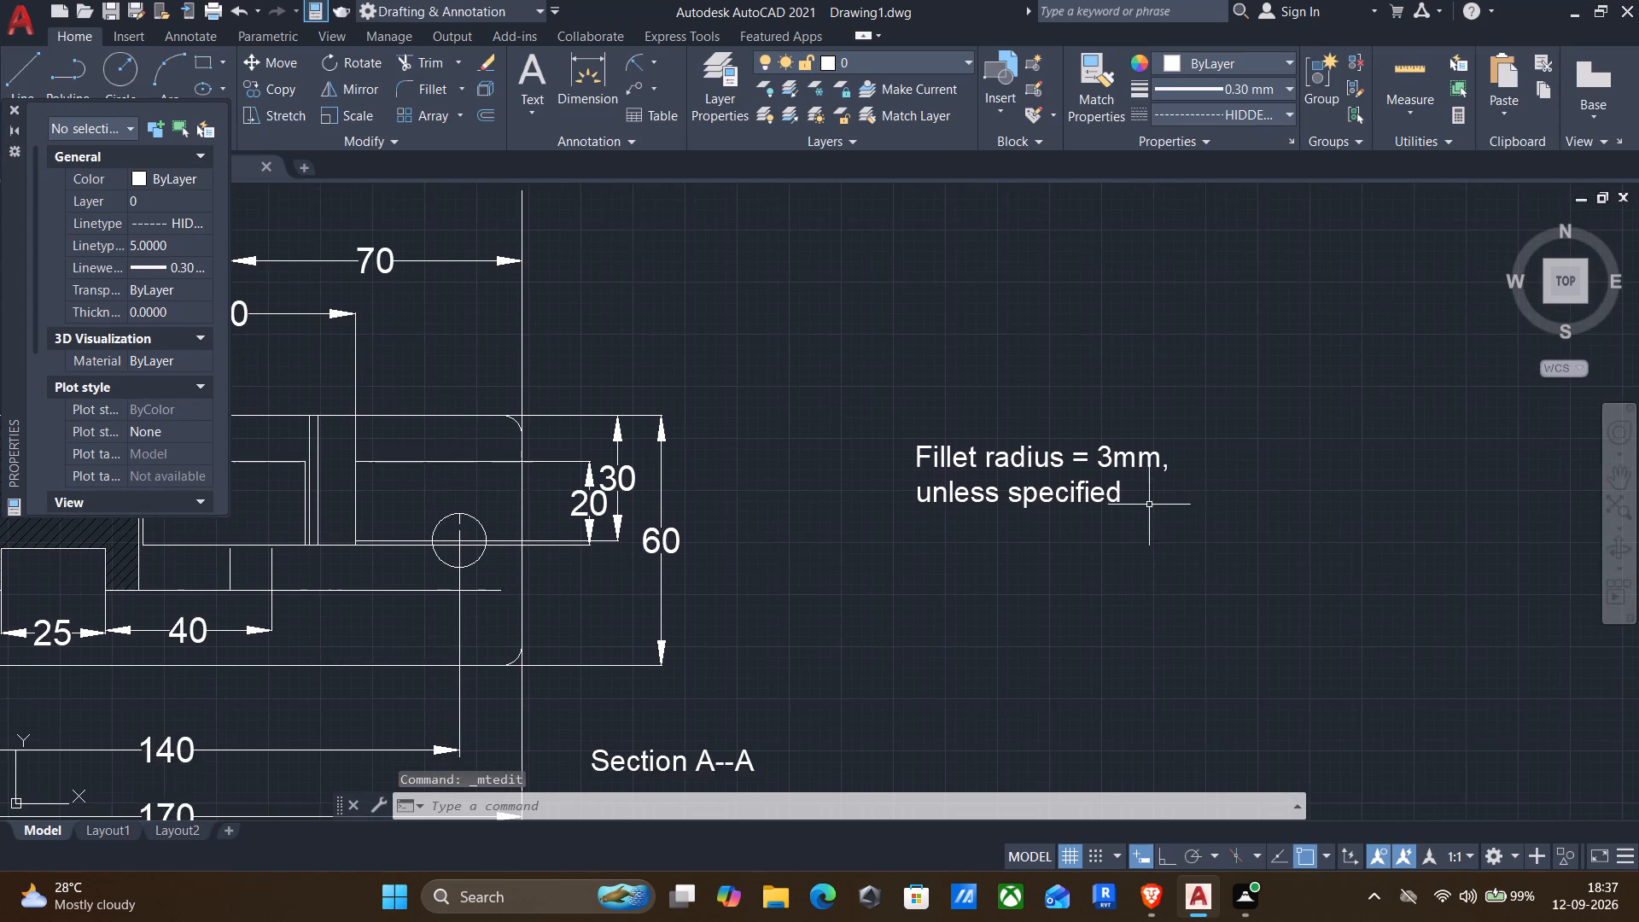
scroll(1135, 504, down, 1)
click(945, 426)
click(1178, 561)
key(m)
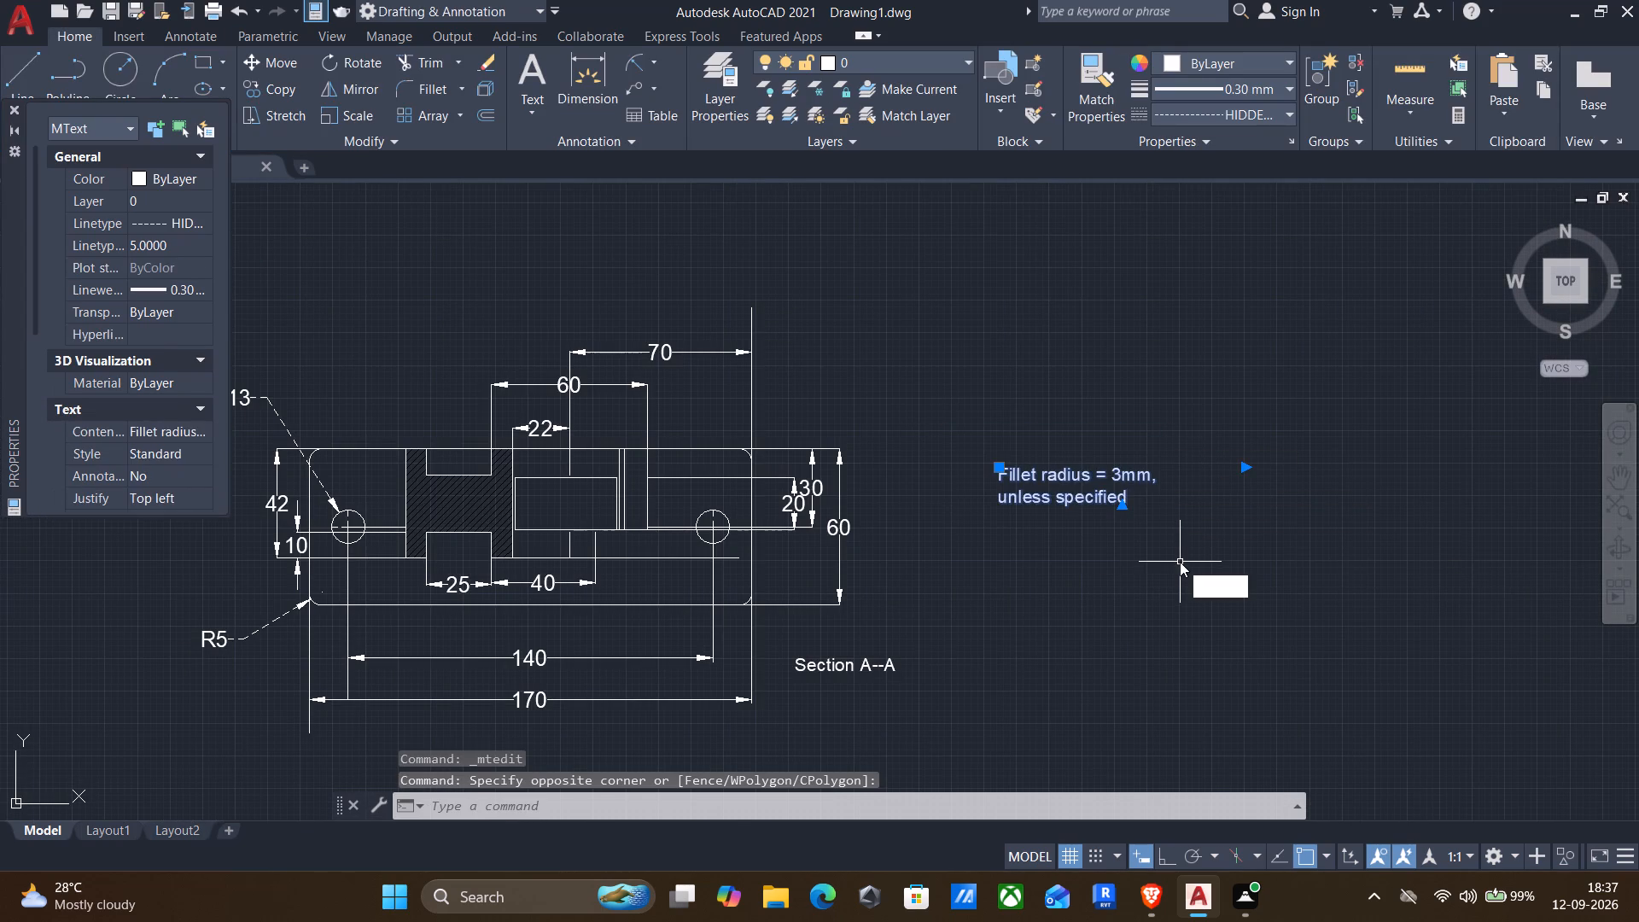
key(Return)
click(1002, 461)
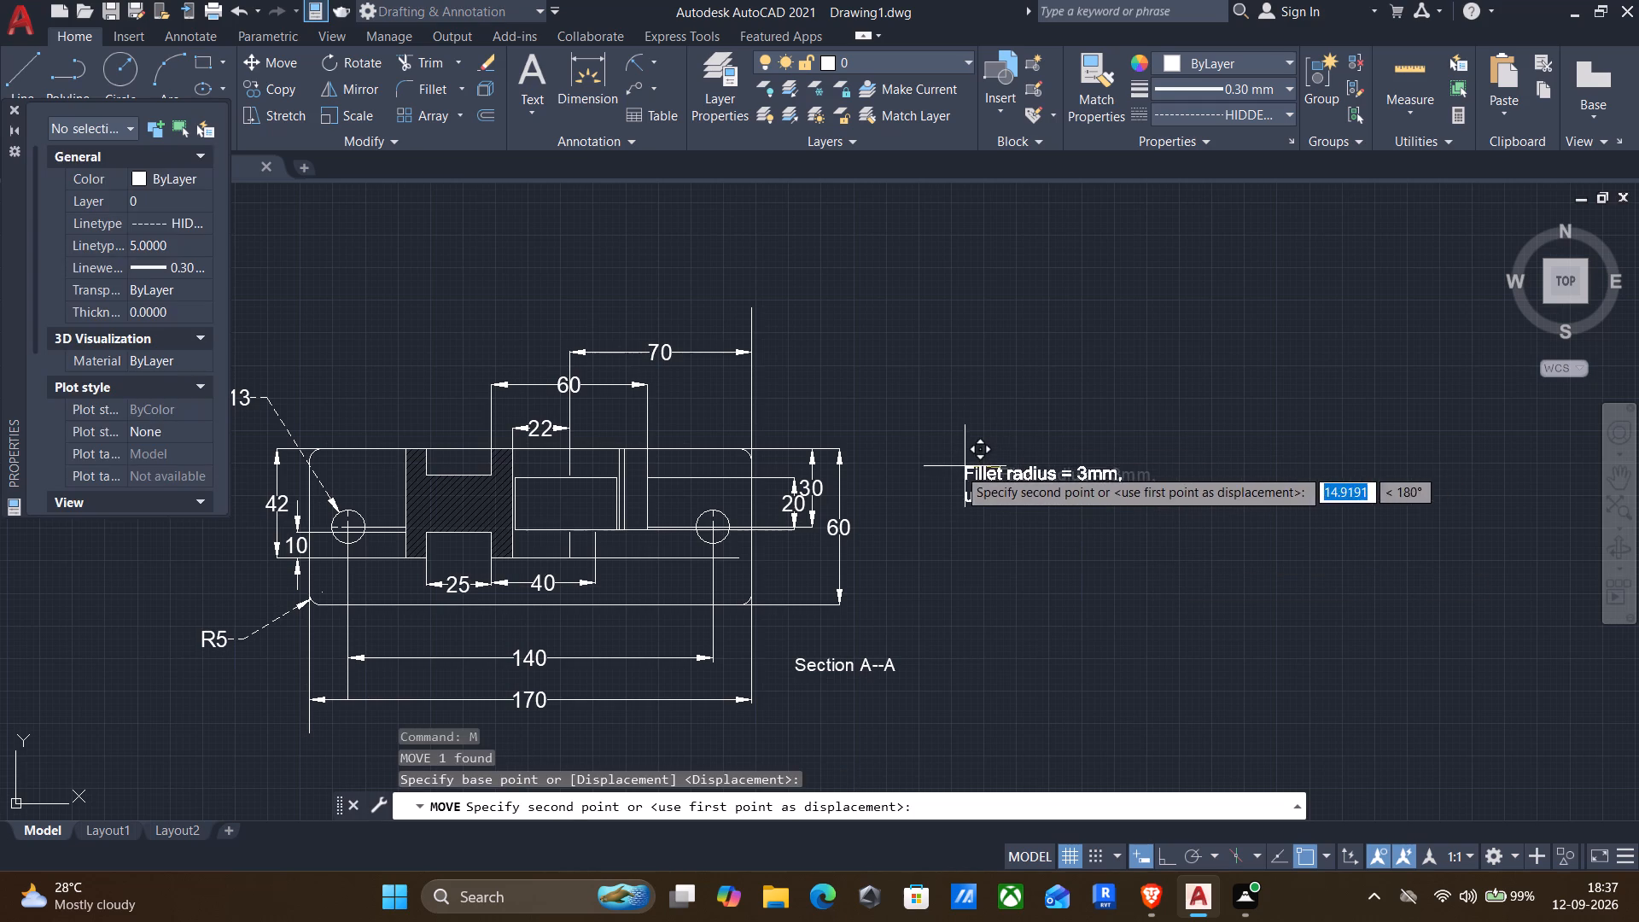
click(908, 467)
Copy the "Section A--A" label to just below the Ø13 hole dimension text.
middle_drag(1003, 551, 1026, 409)
scroll(1026, 397, down, 2)
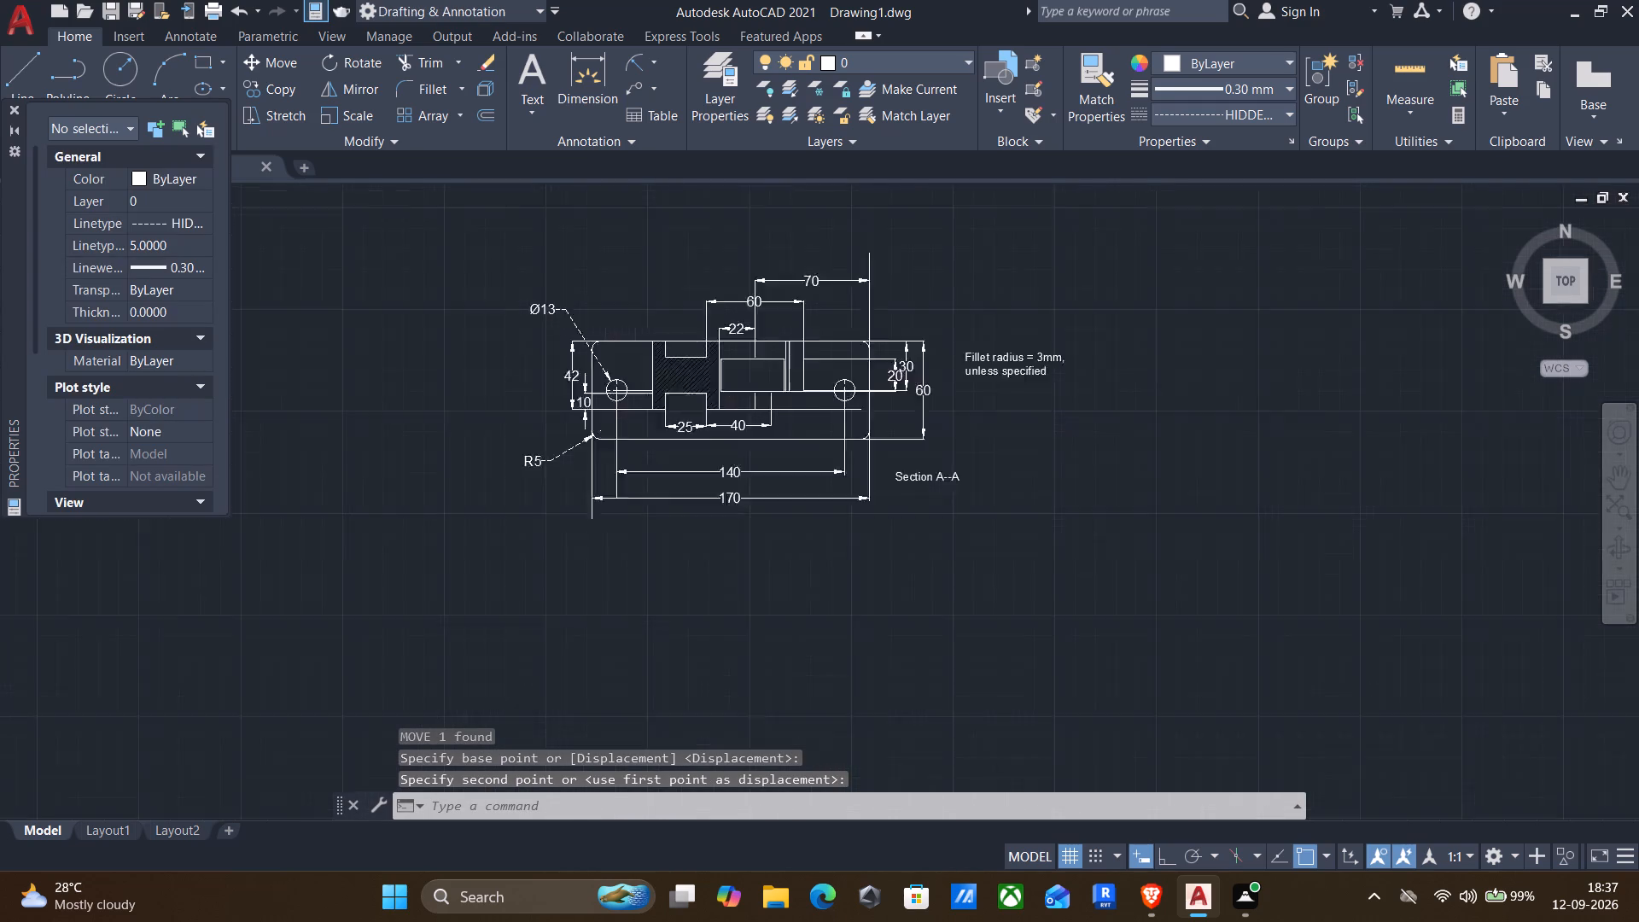
middle_drag(1018, 468, 929, 490)
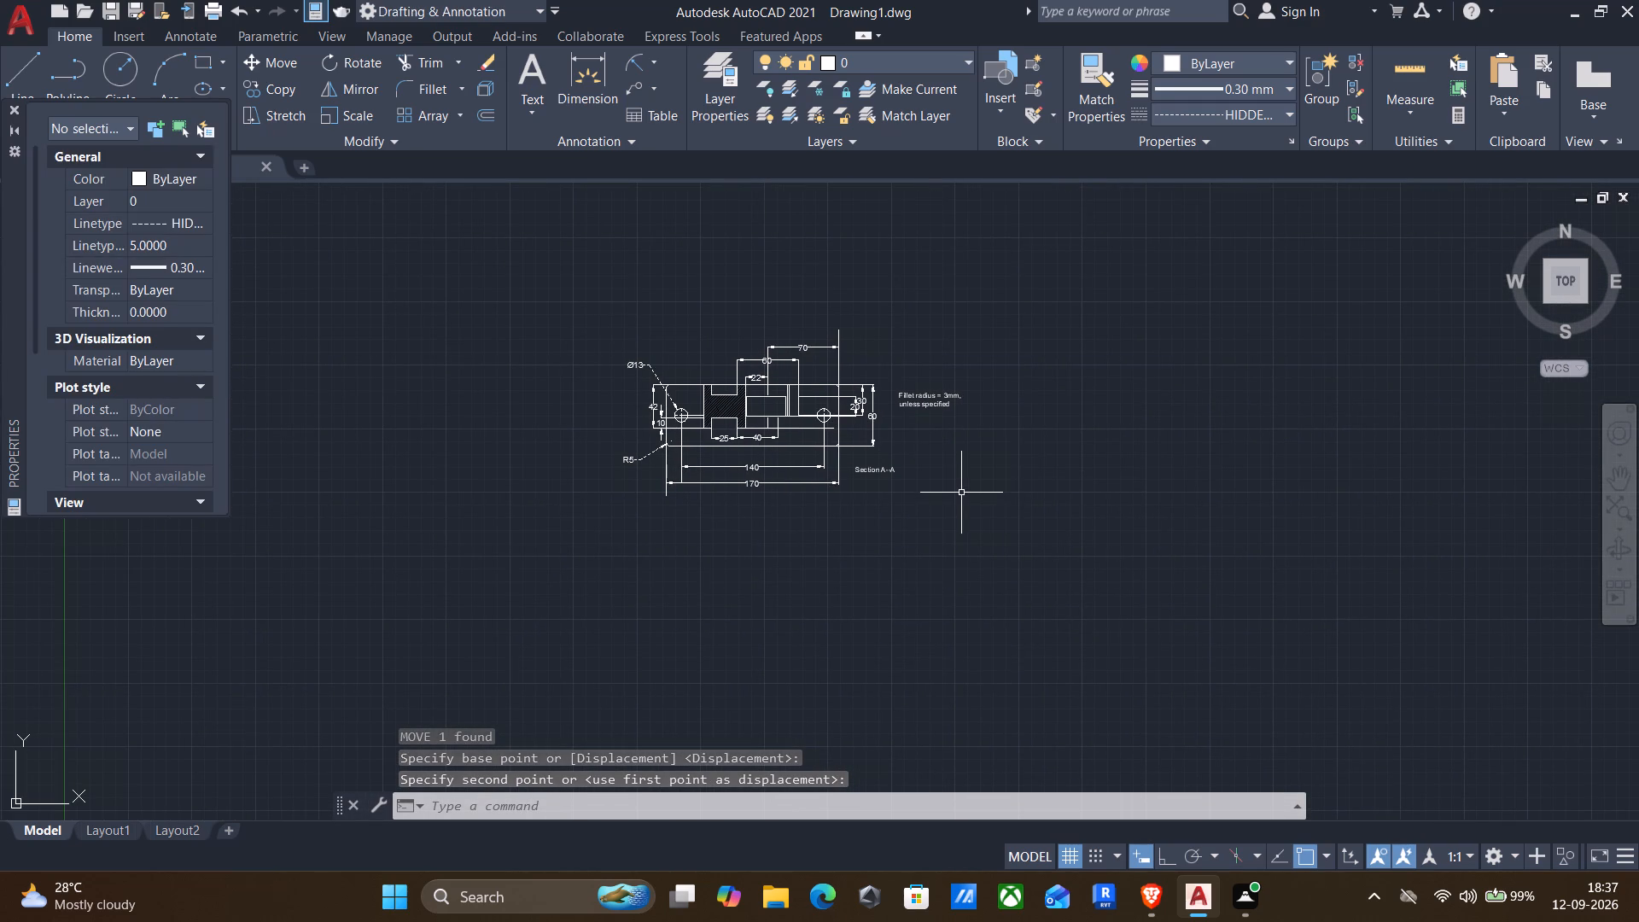
scroll(813, 451, up, 1)
click(884, 482)
text(co)
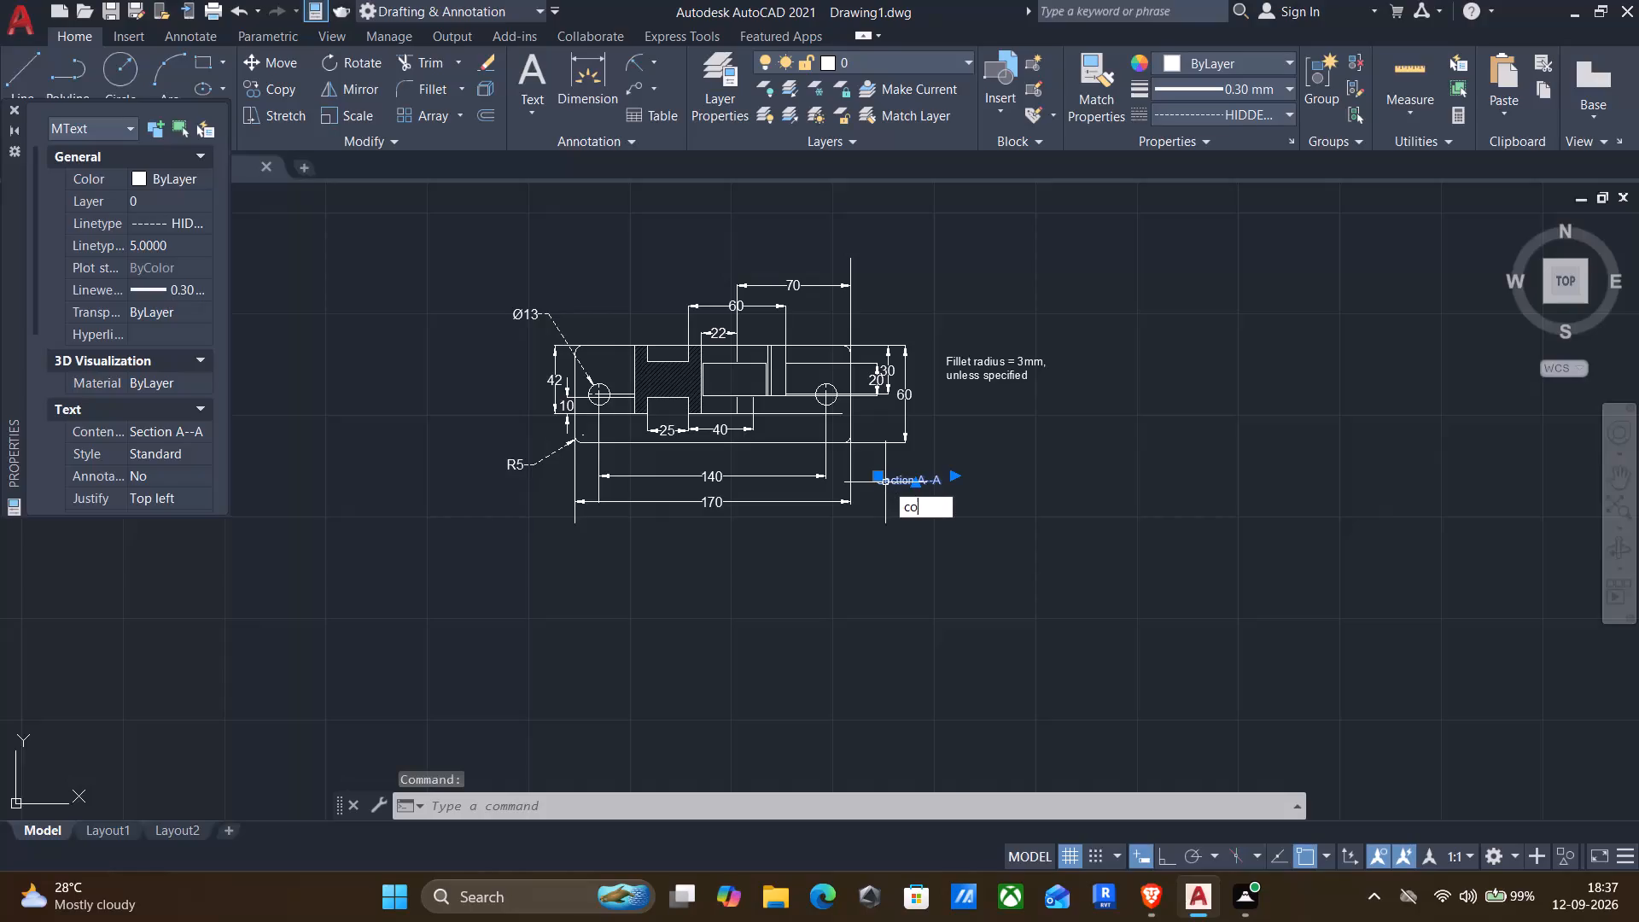
key(Return)
click(873, 471)
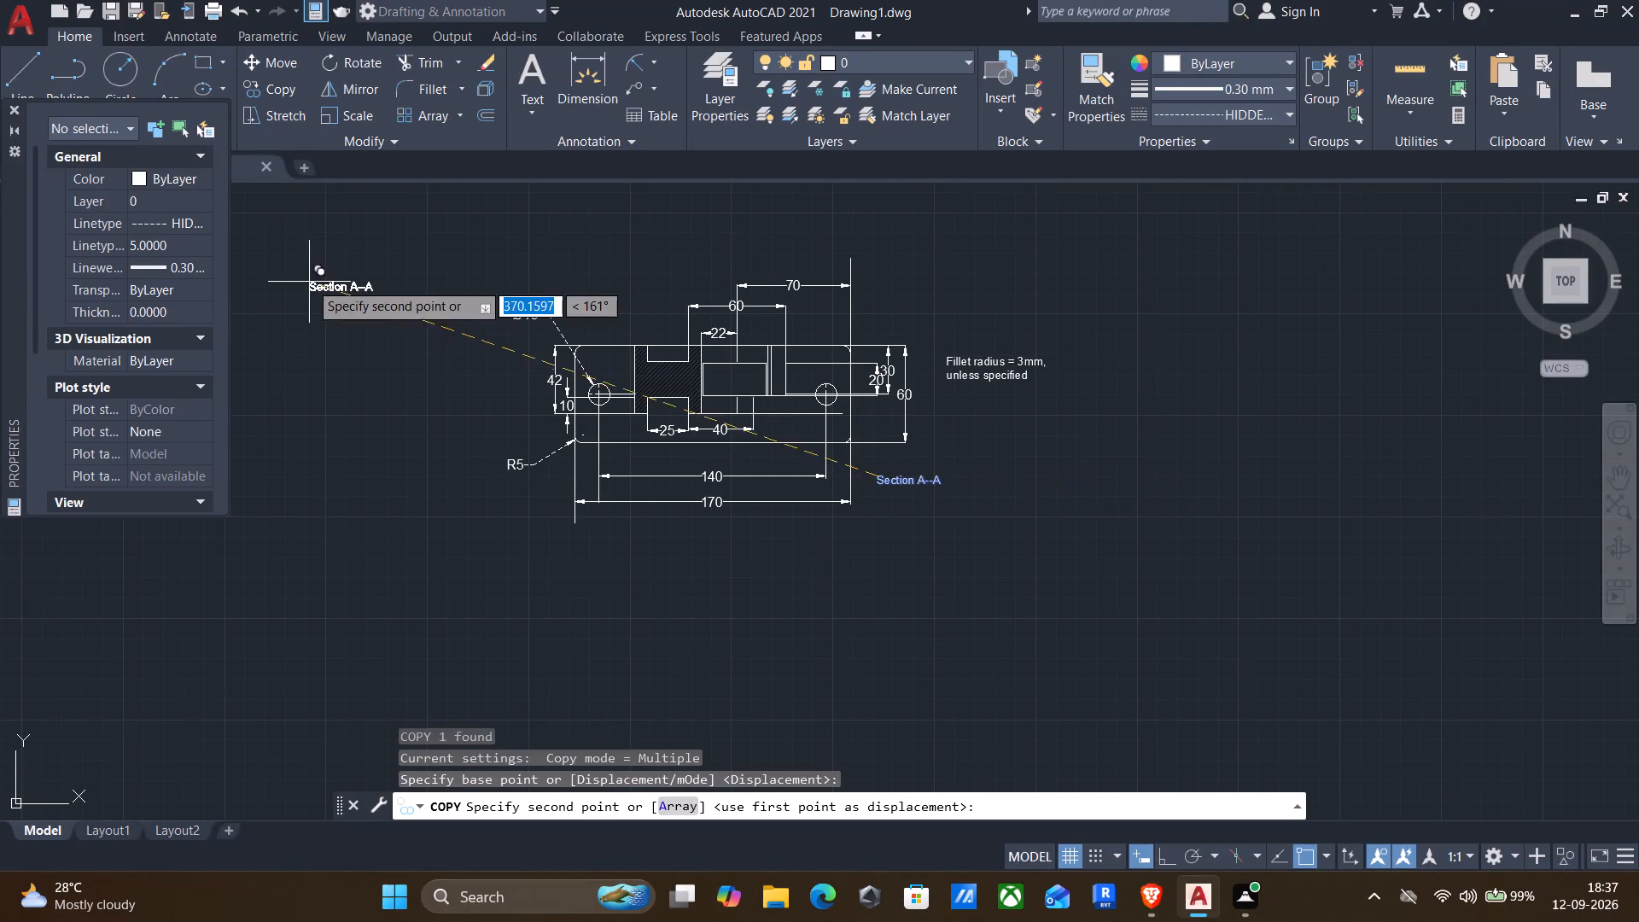
scroll(457, 338, up, 3)
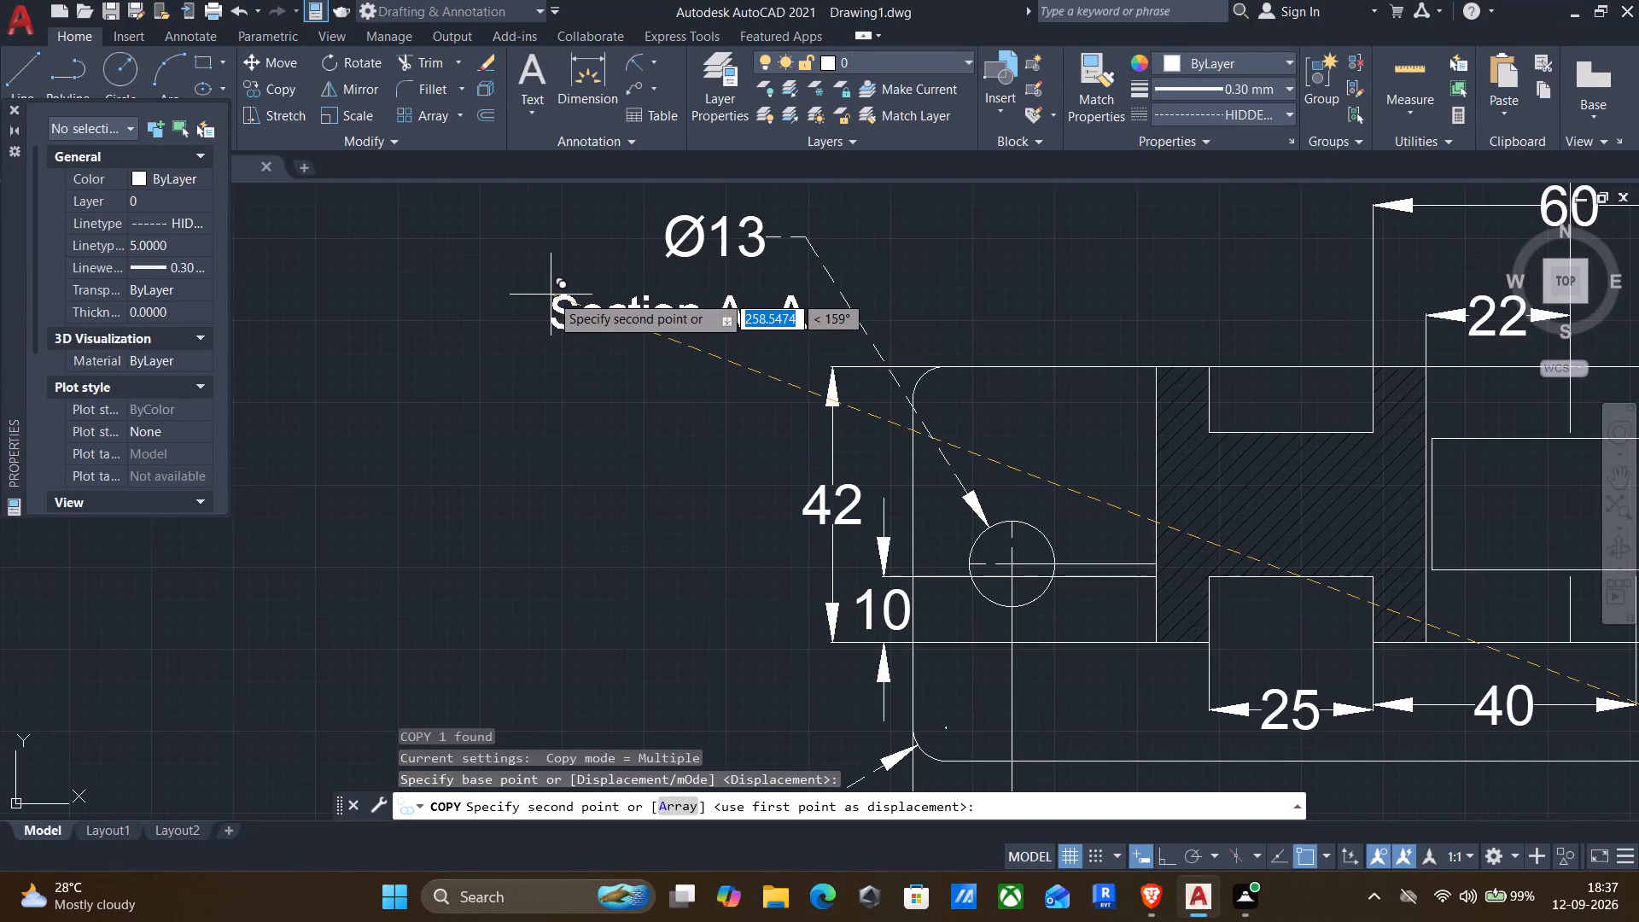
scroll(551, 295, up, 2)
click(553, 285)
key(Escape)
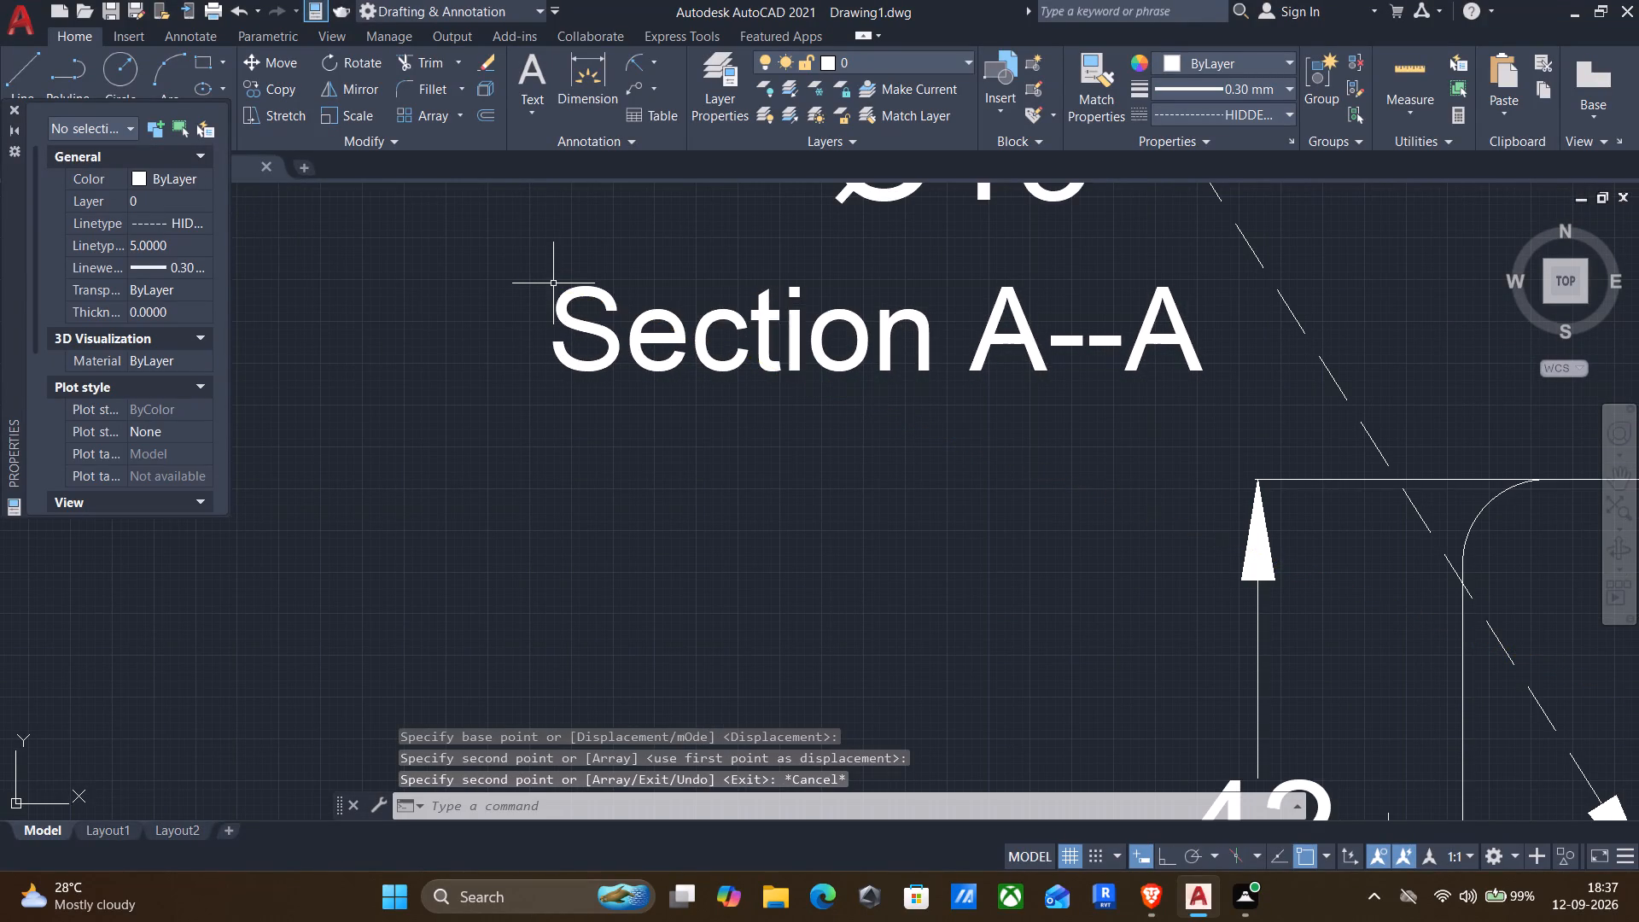
Replace the content of the copied label below the Ø13 dimension with "2 HOLES".
double_click(567, 295)
double_click(986, 322)
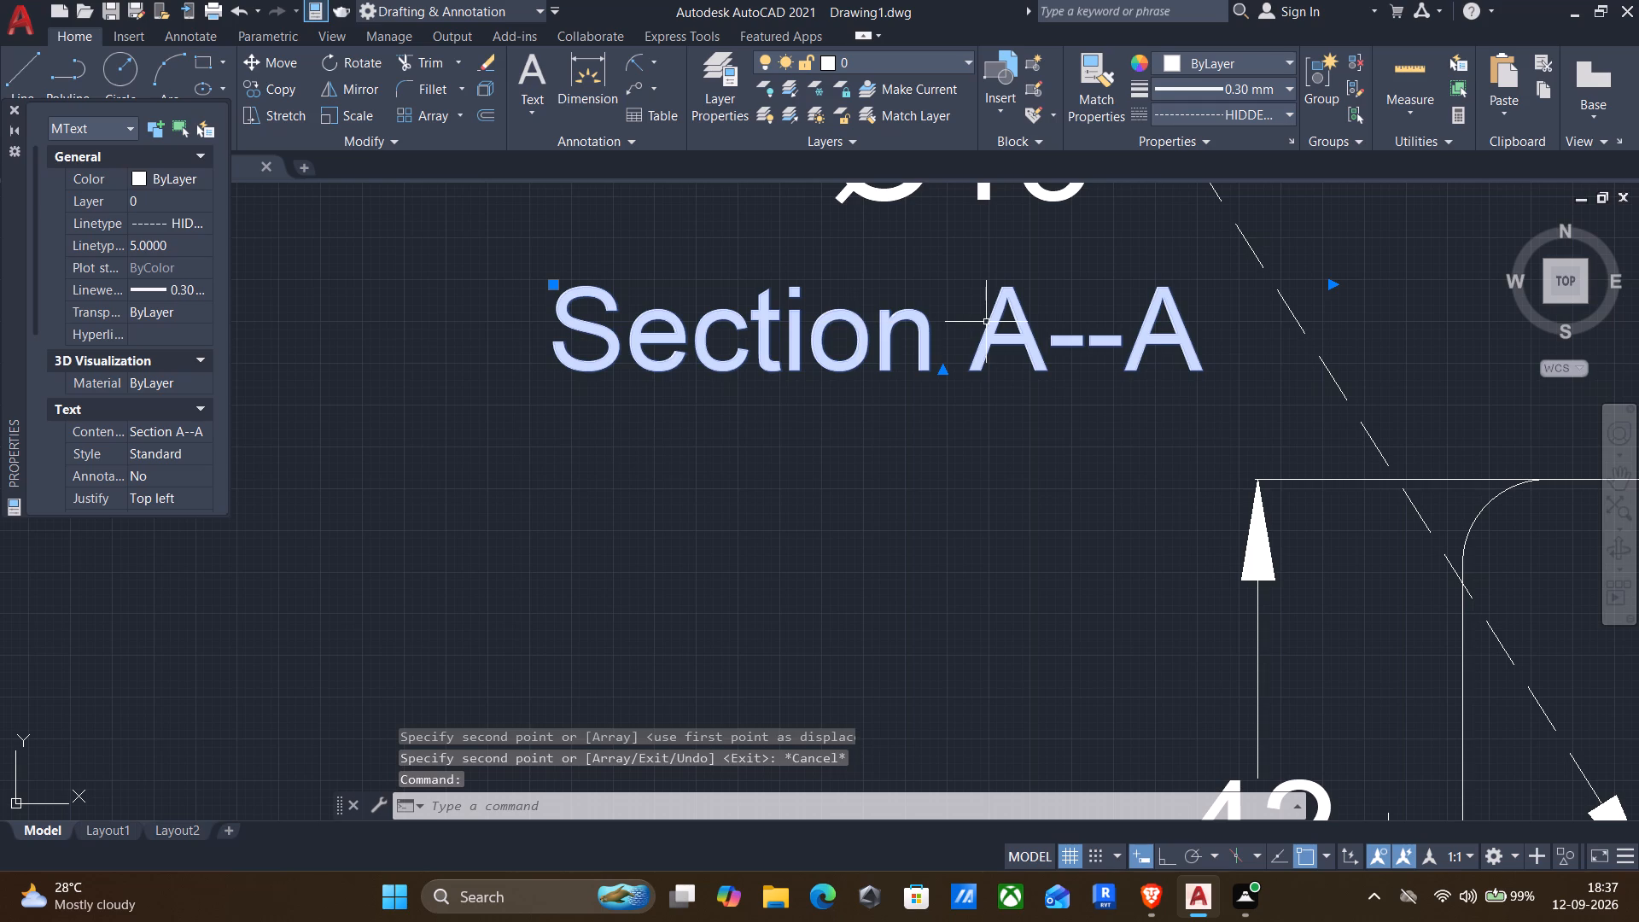
drag(1204, 337, 66, 305)
key(BackSpace)
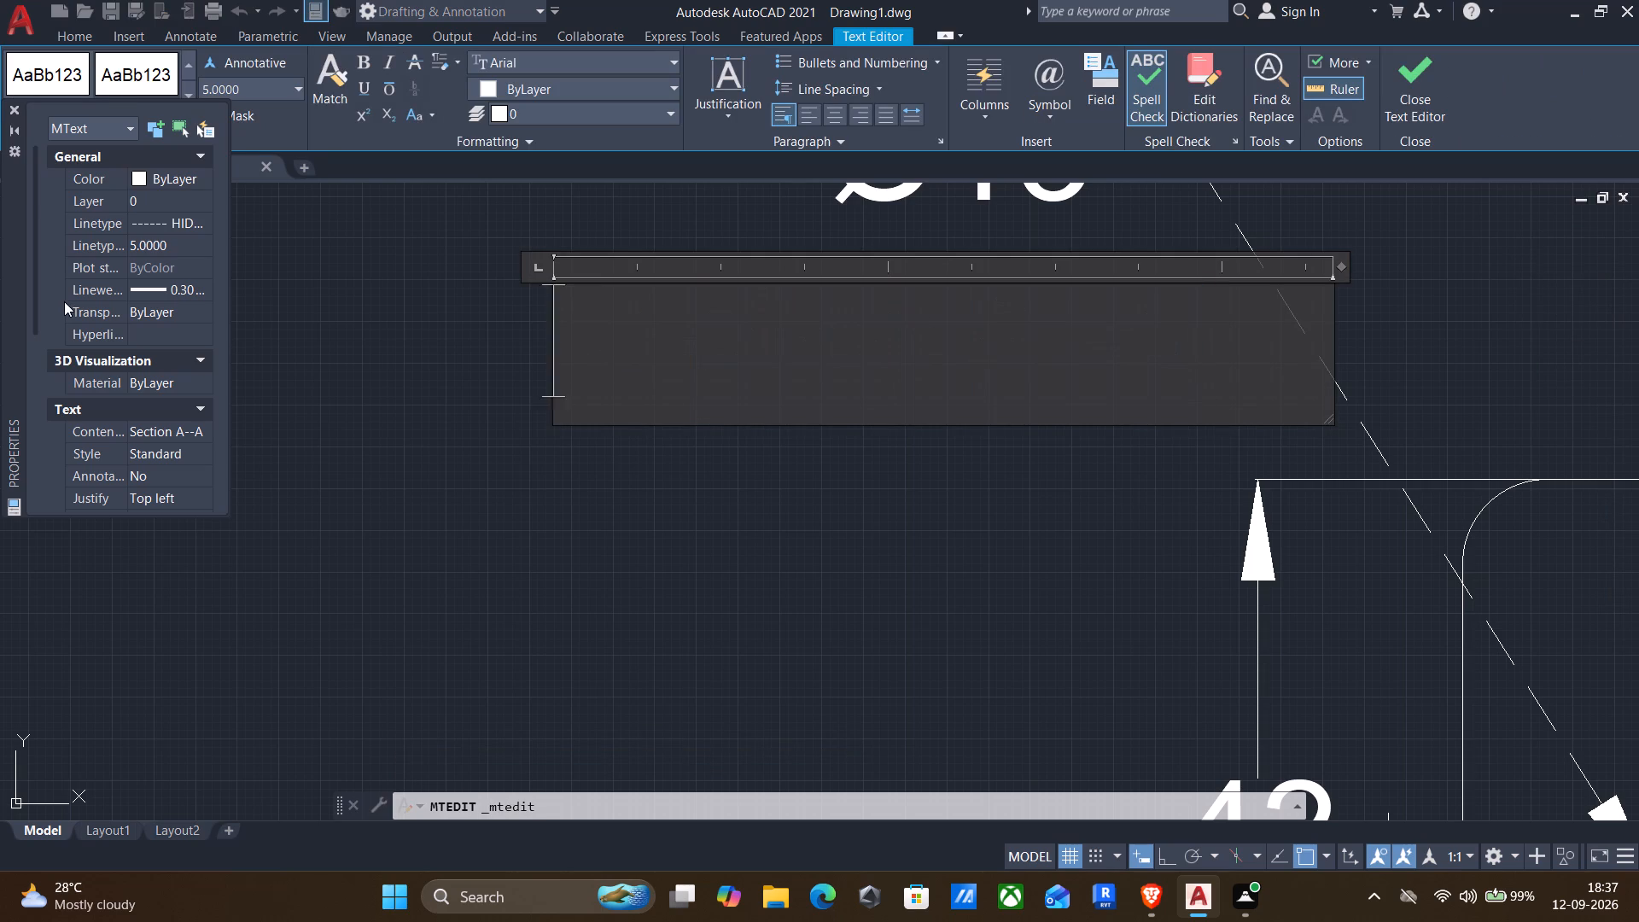
text(2)
key(space)
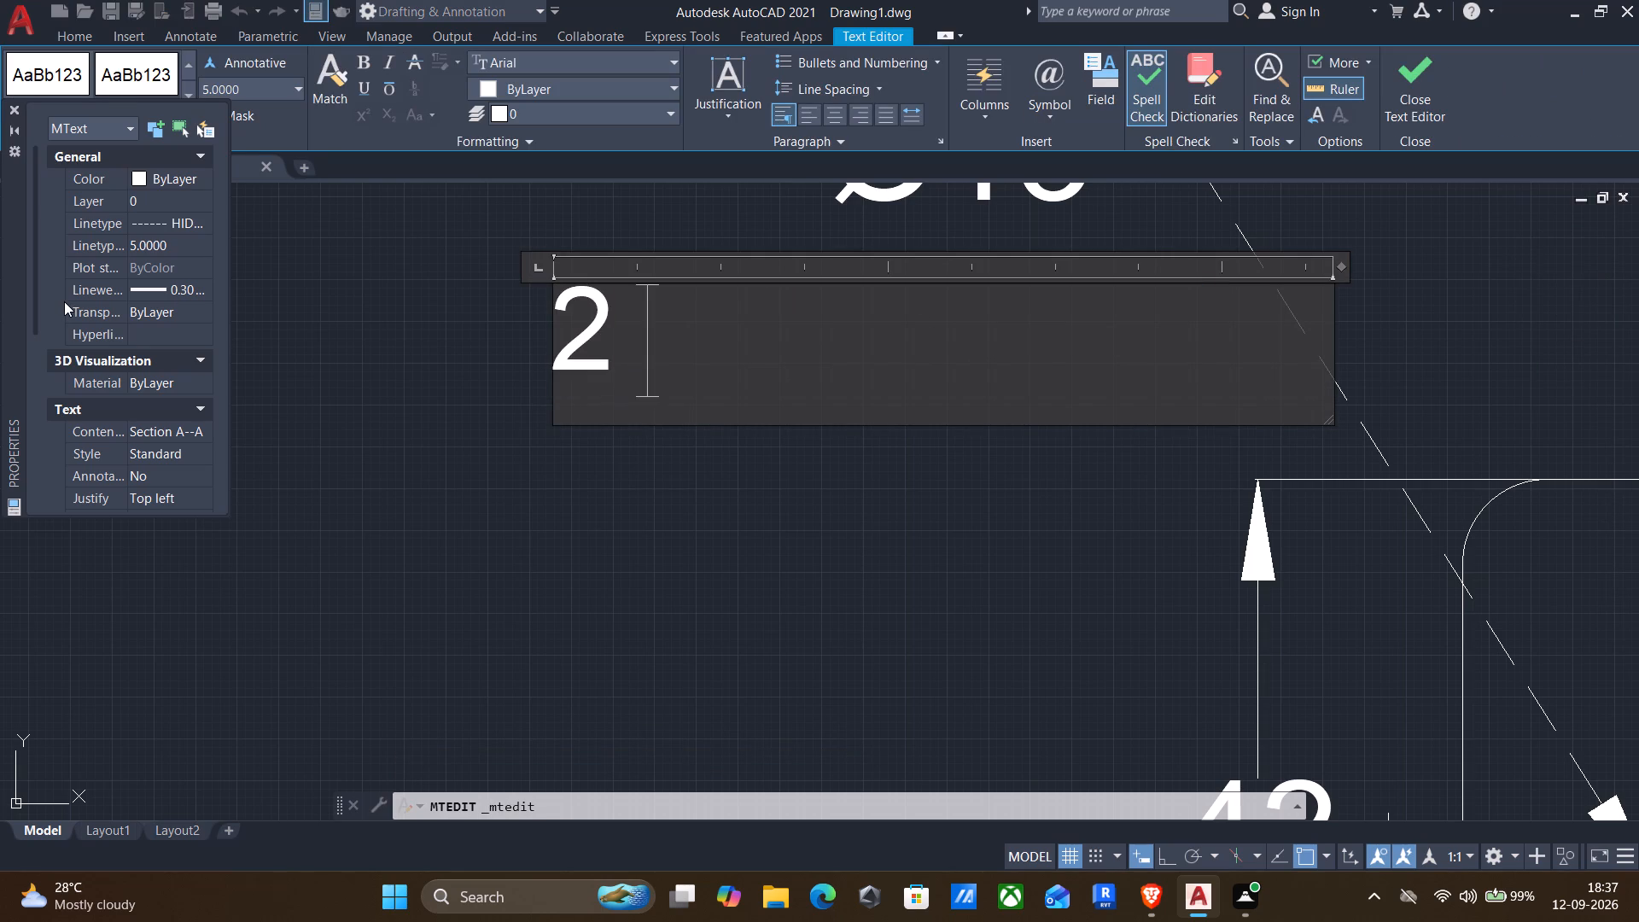
text(HOLES)
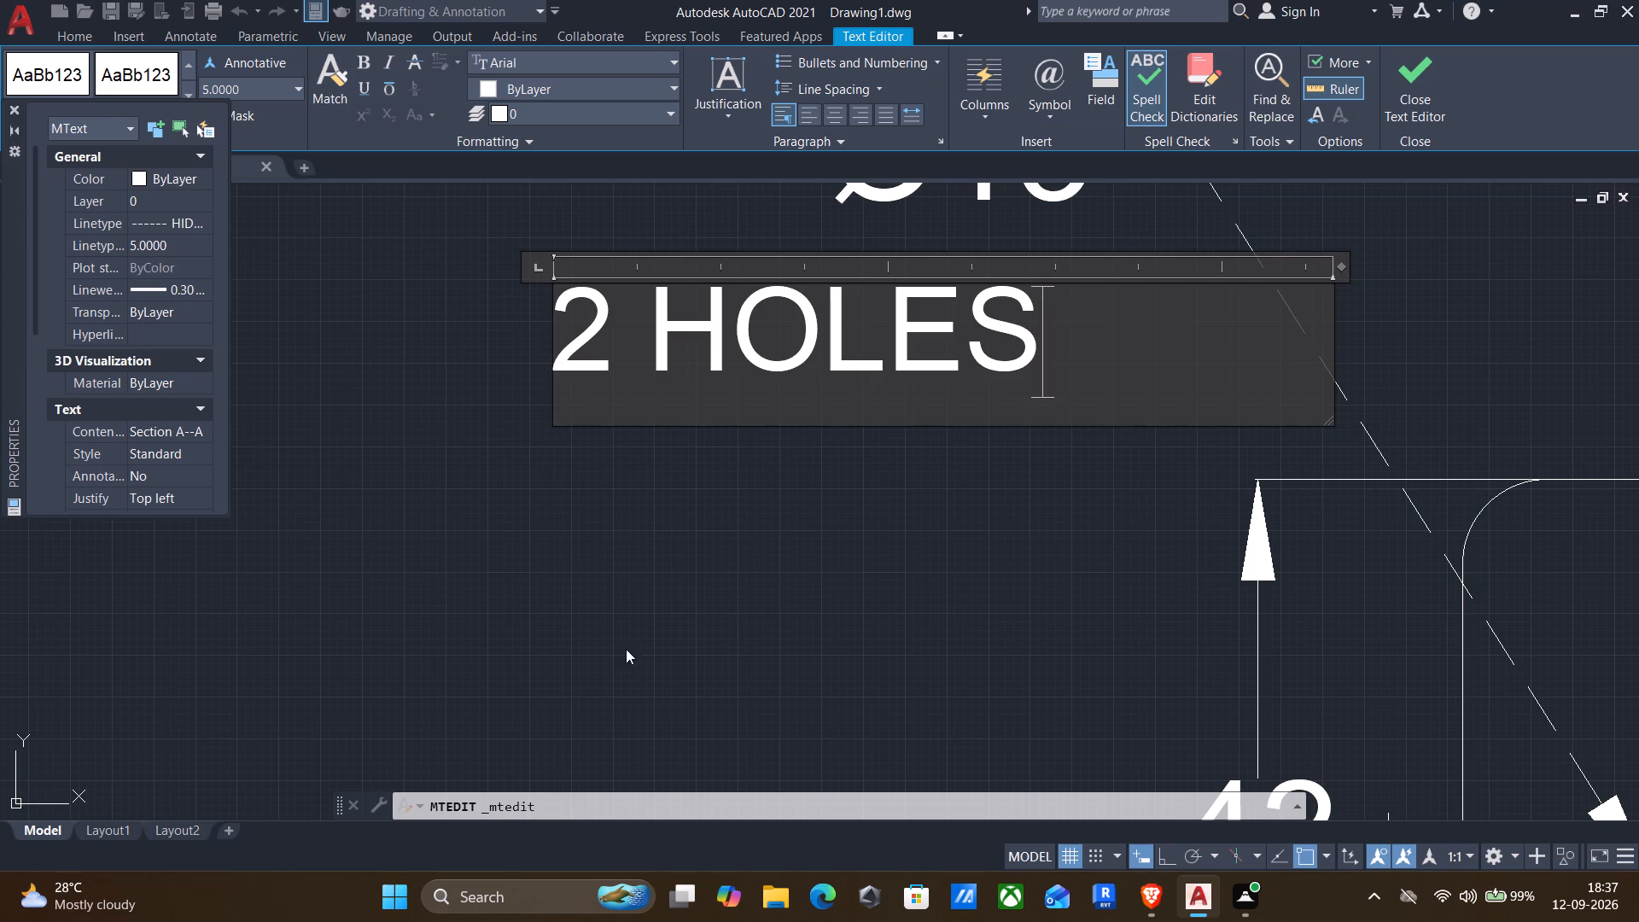
click(674, 676)
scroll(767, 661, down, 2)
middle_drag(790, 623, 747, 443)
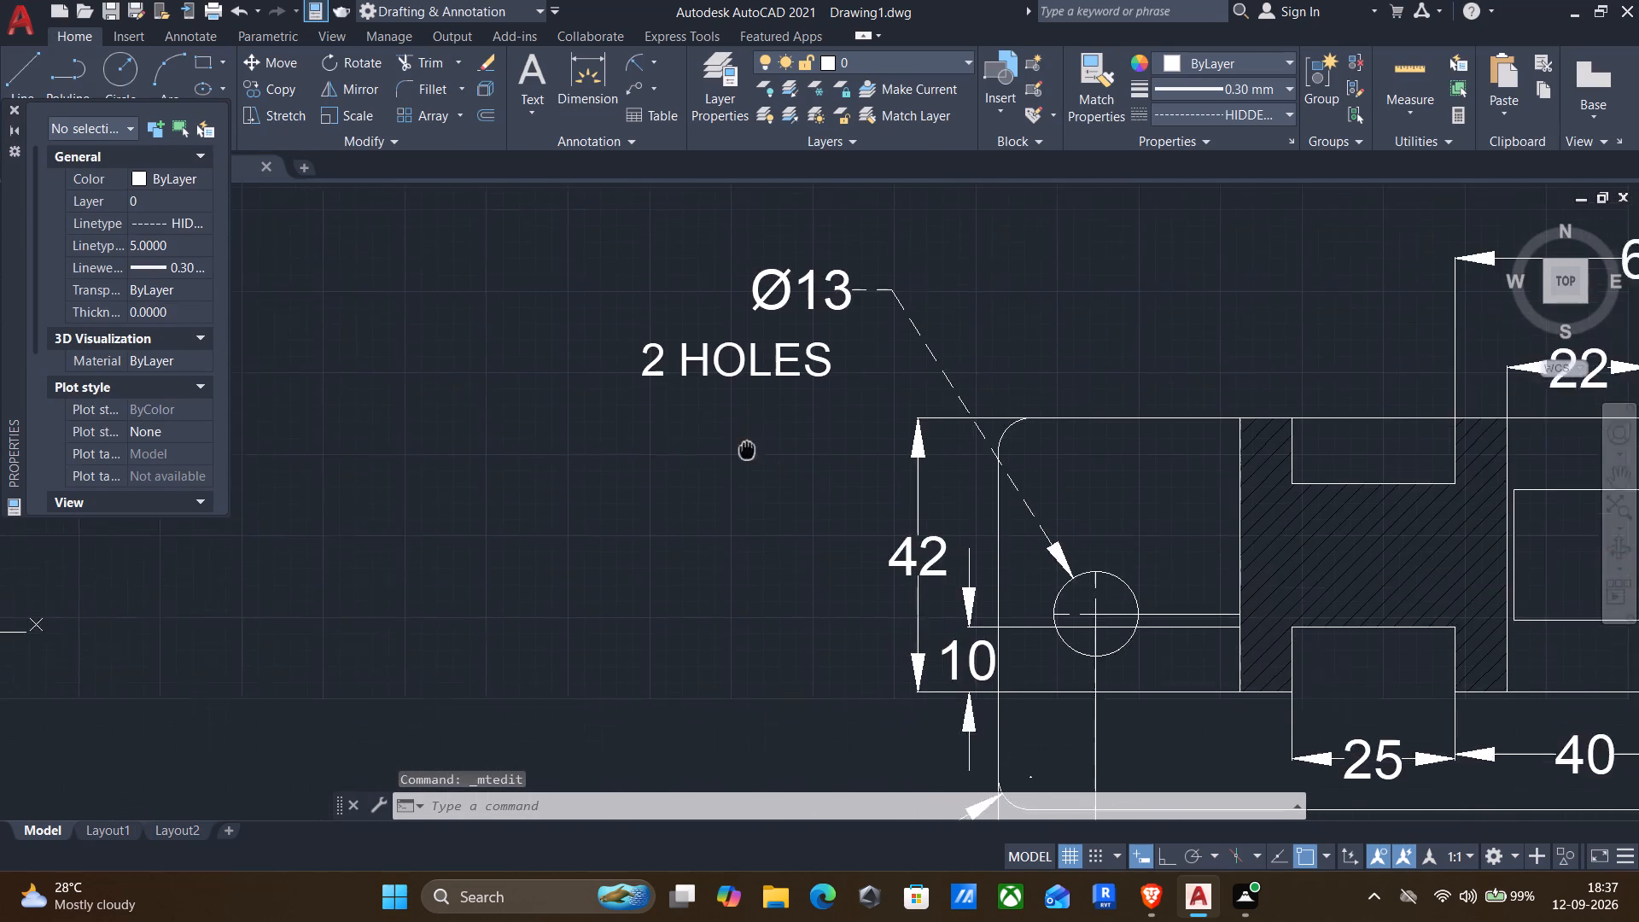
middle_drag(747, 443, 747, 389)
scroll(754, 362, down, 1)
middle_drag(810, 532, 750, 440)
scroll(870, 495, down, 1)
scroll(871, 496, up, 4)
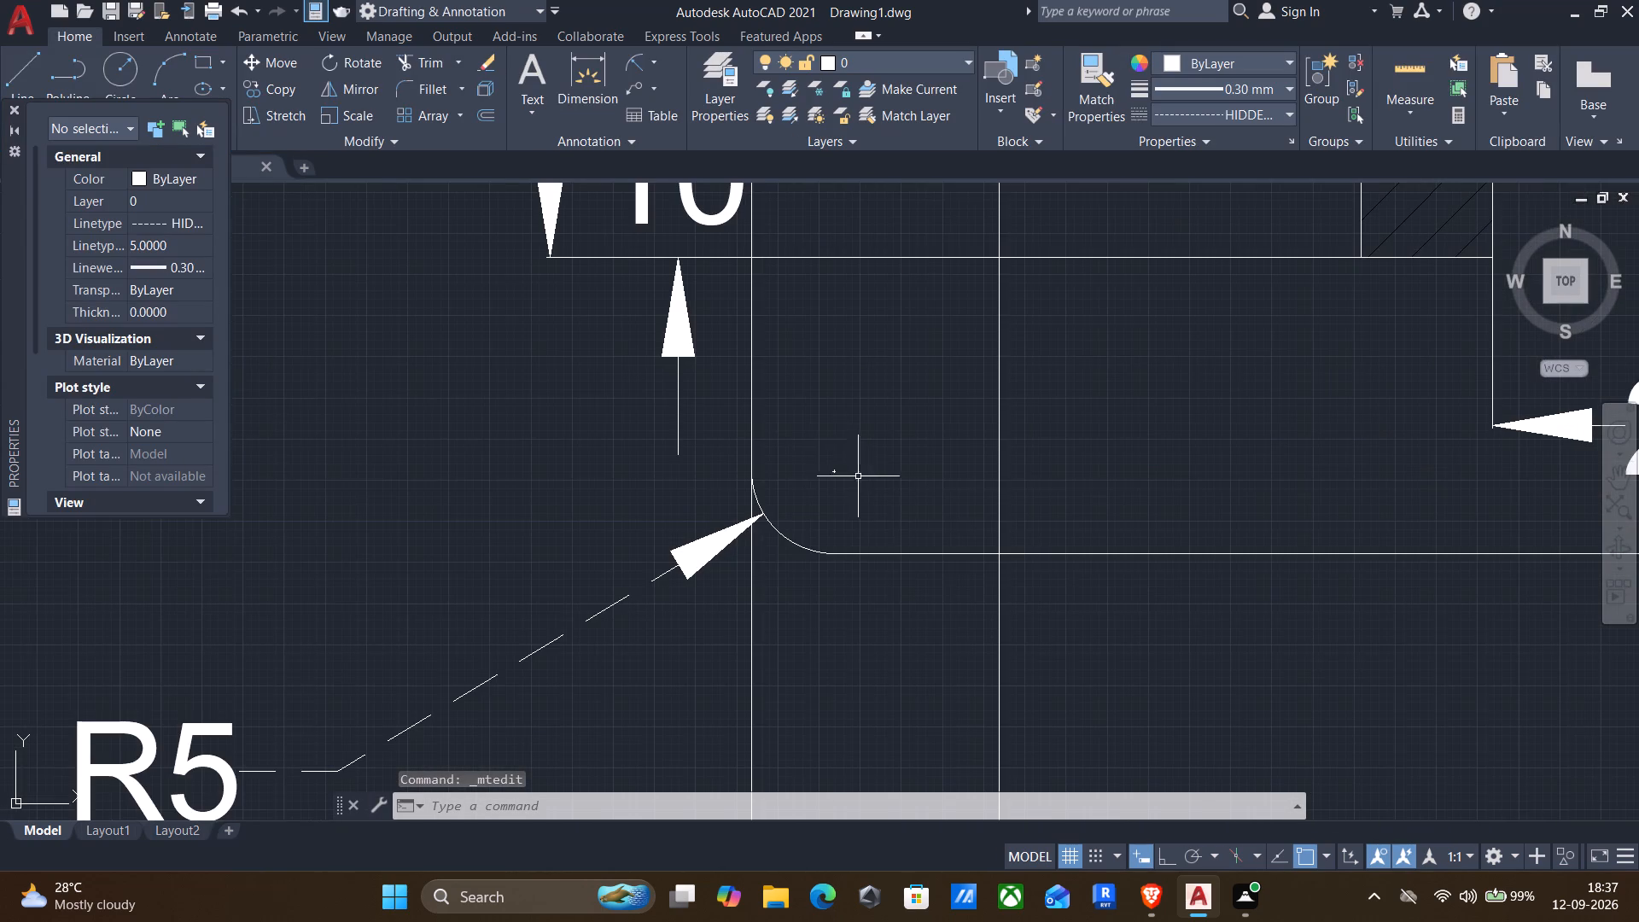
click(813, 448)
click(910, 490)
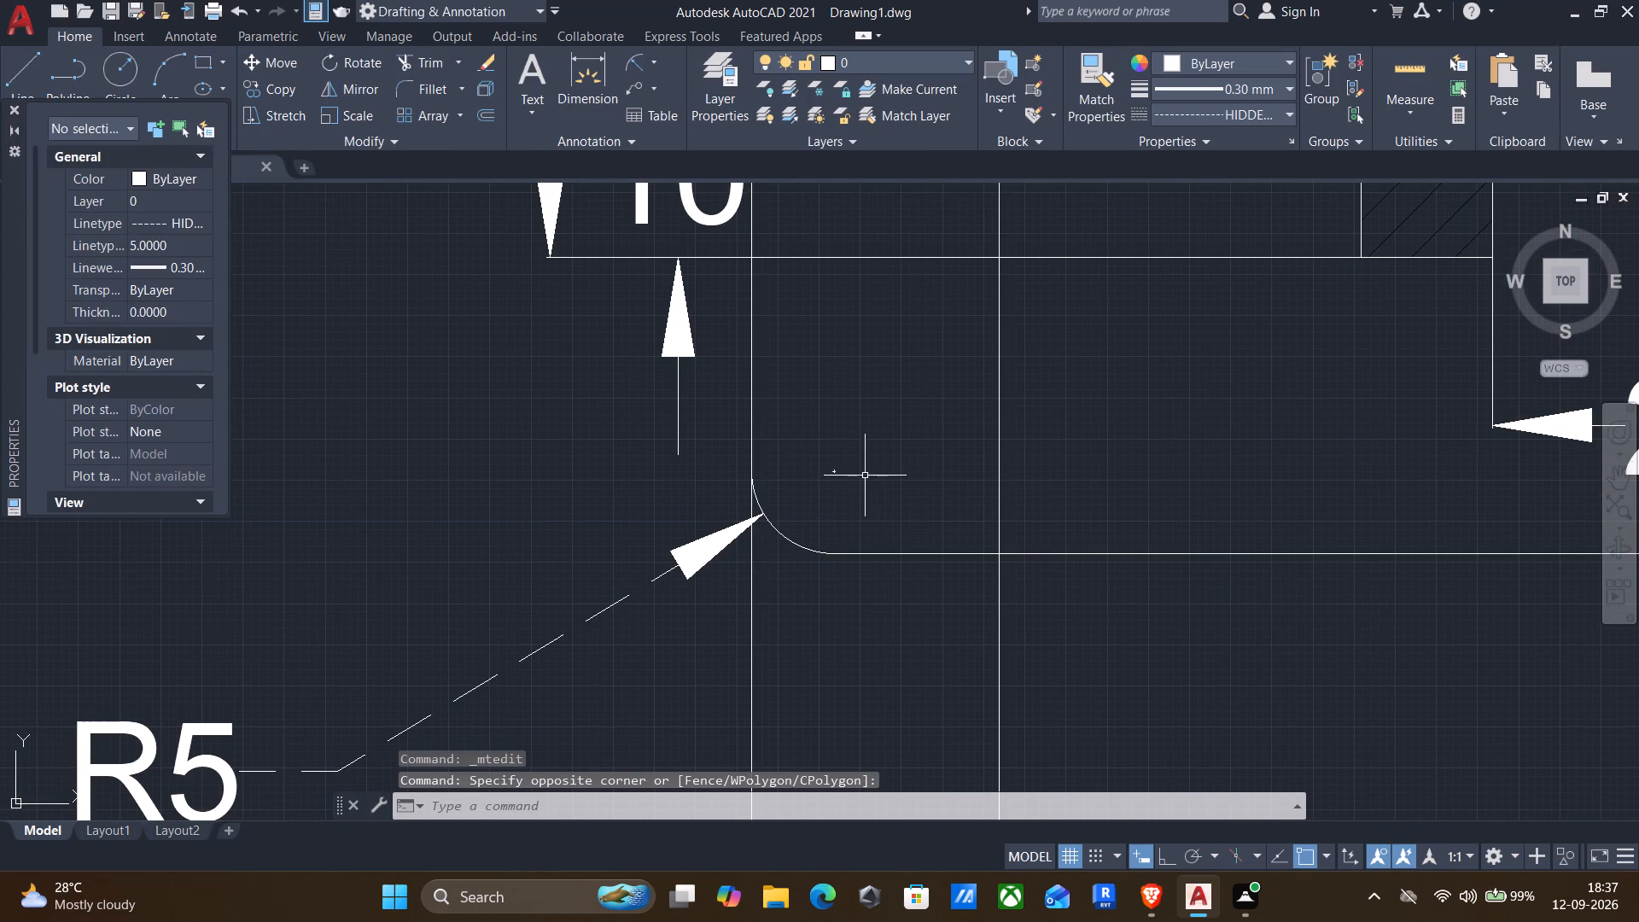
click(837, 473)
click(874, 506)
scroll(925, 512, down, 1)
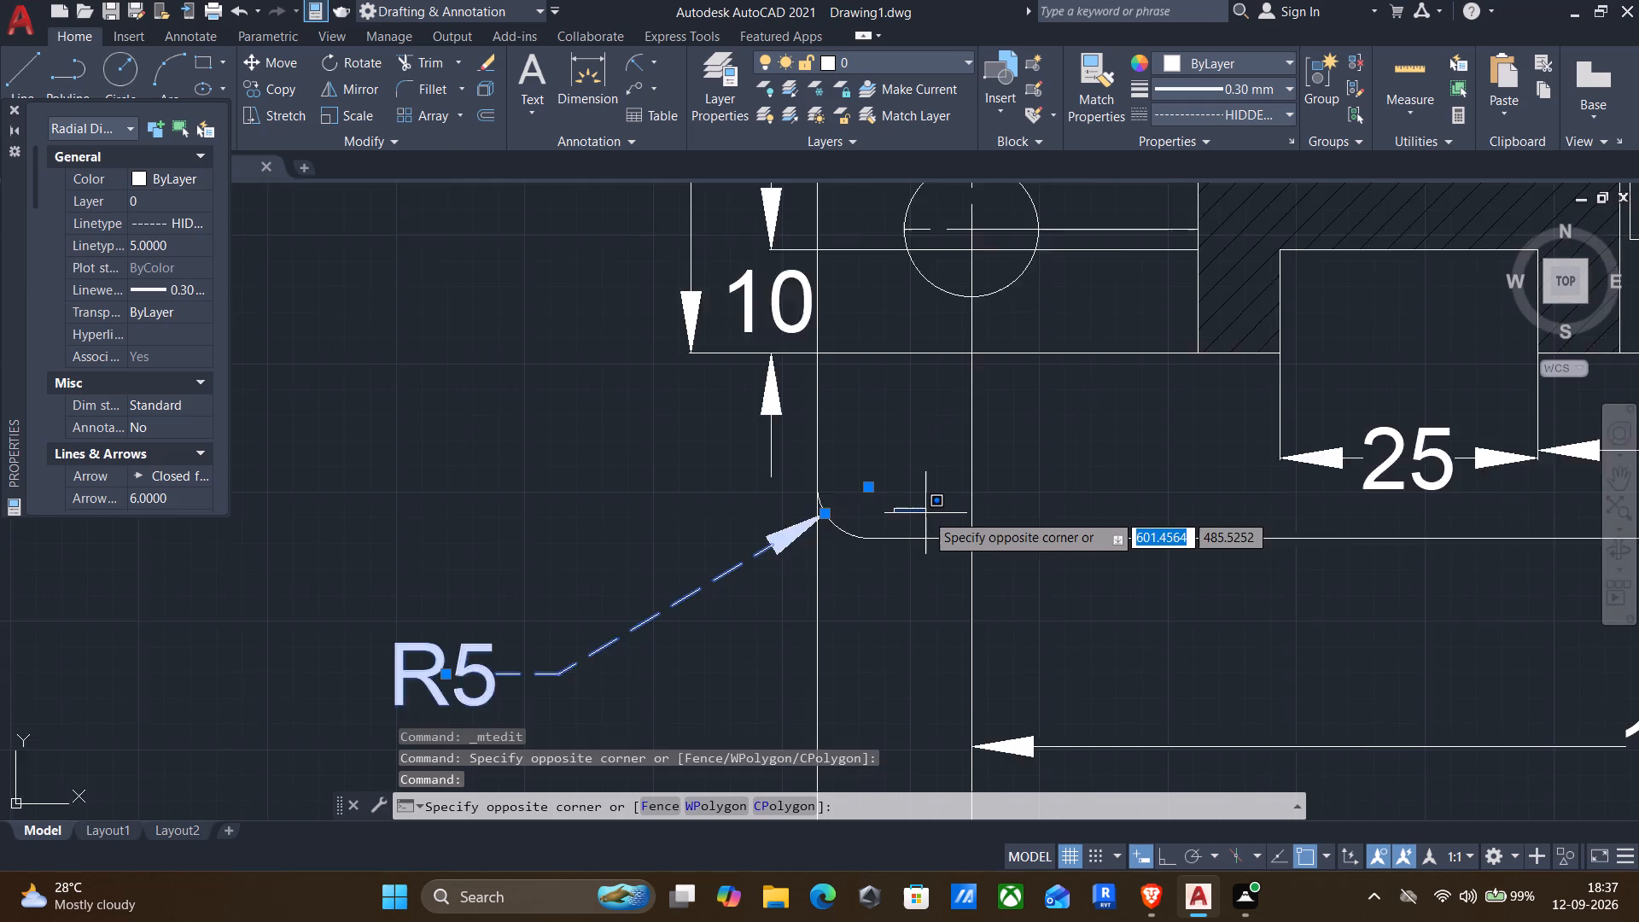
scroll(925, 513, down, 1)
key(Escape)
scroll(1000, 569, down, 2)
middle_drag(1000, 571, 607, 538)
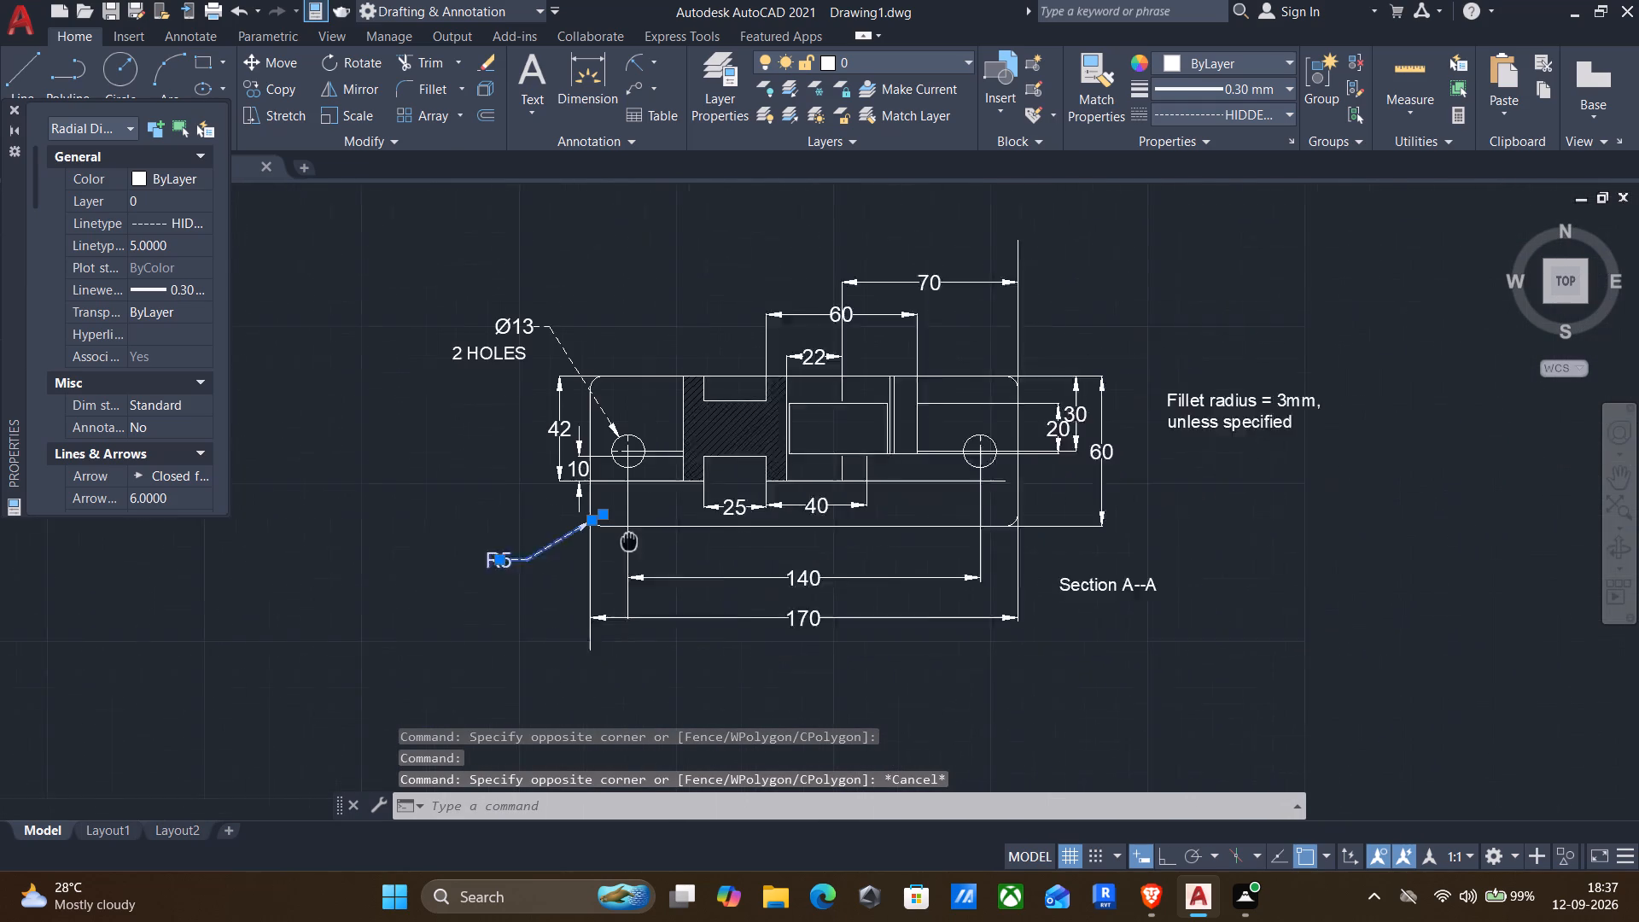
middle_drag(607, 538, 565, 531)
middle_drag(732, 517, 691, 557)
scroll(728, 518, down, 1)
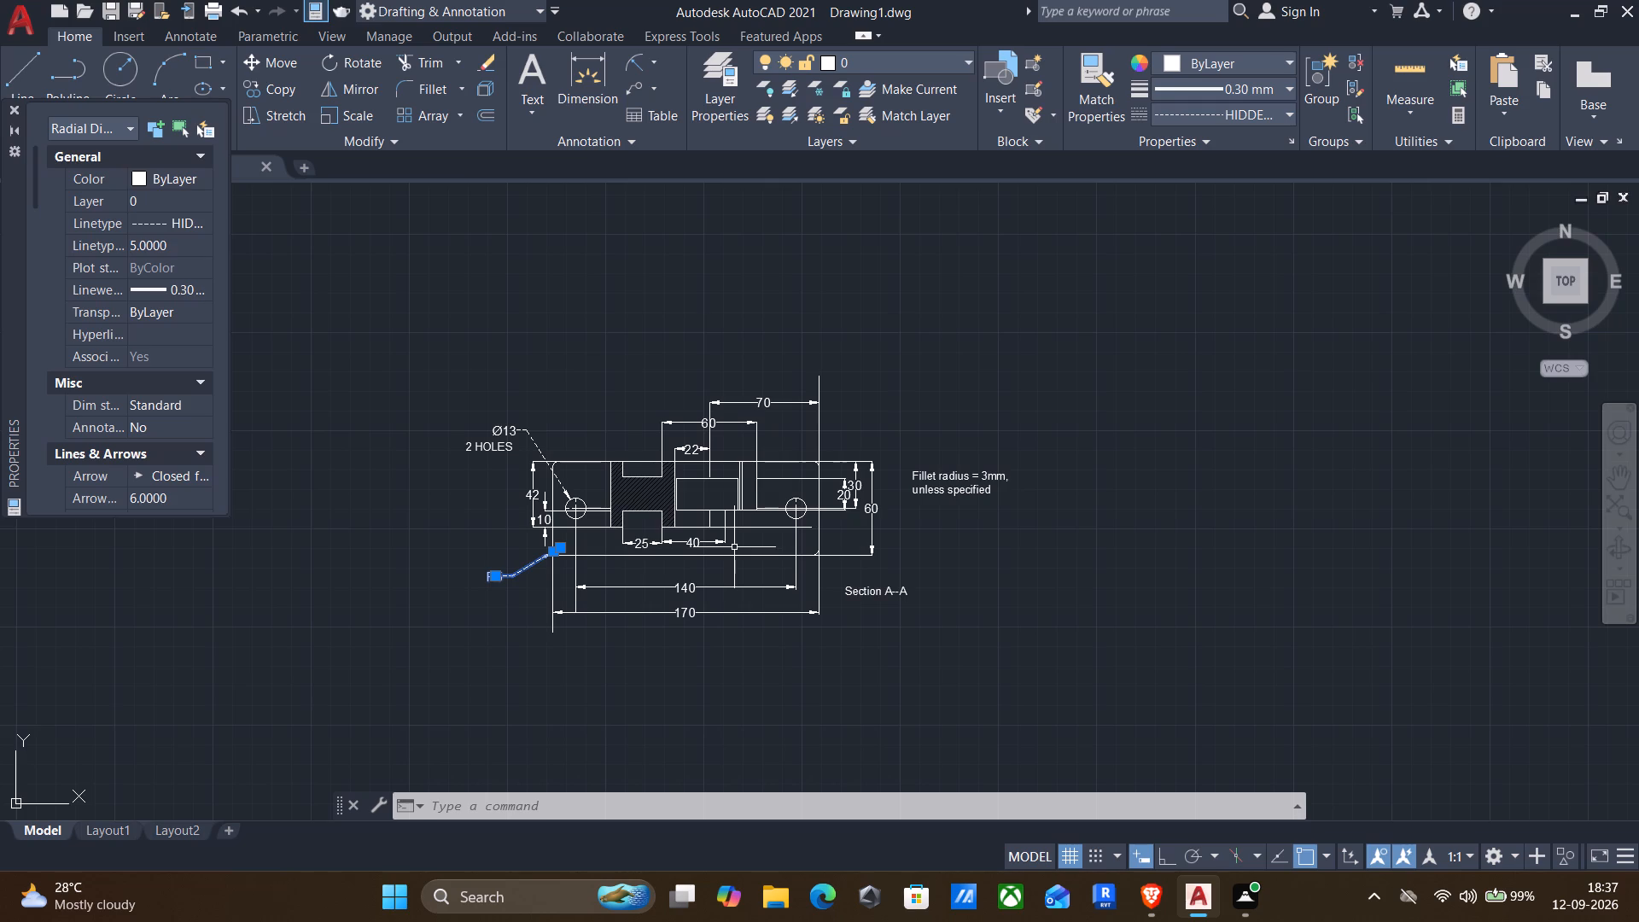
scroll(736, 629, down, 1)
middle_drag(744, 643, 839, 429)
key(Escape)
With Ortho on, draw a vertical line about 330 long downward from the lower end of the plate's left edge.
middle_drag(840, 498, 796, 469)
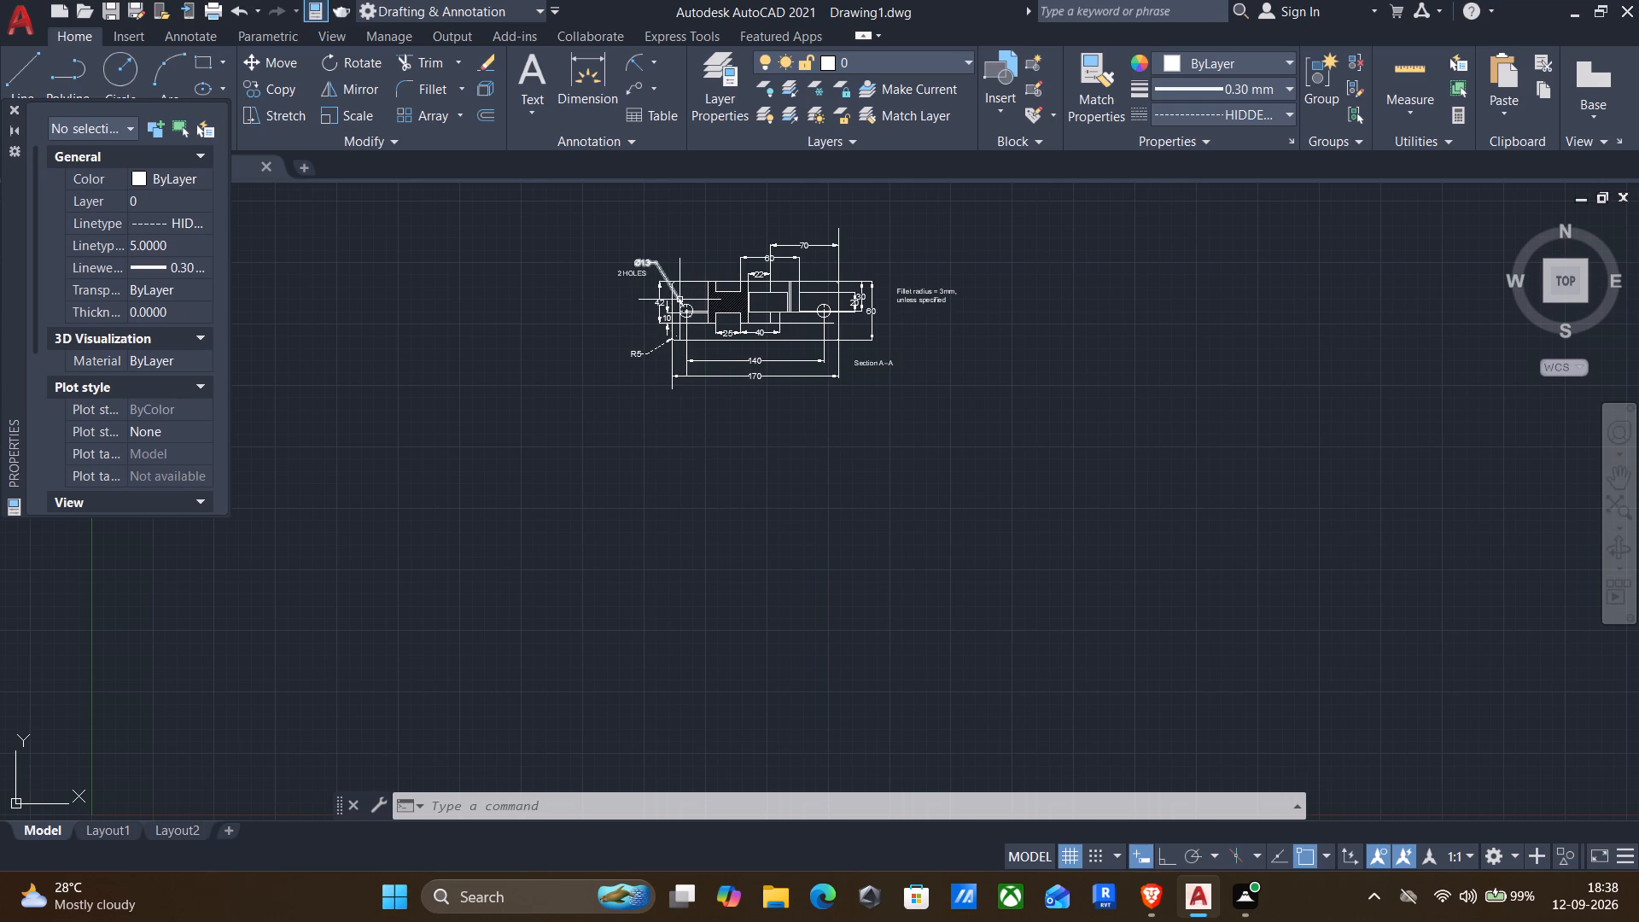
scroll(680, 300, up, 2)
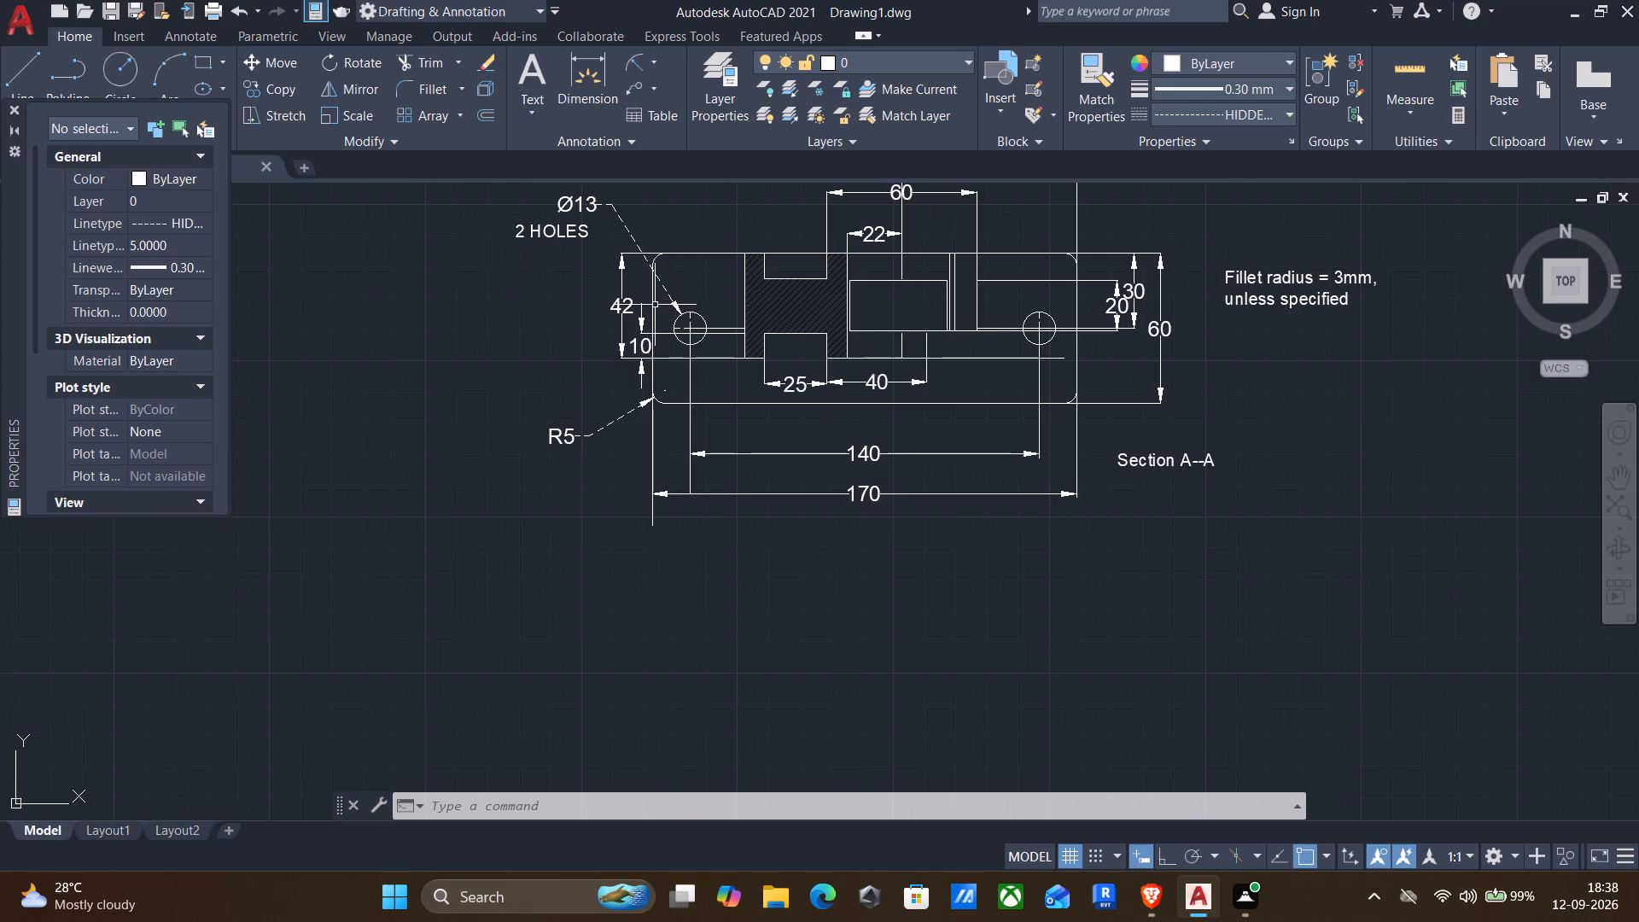
key(l)
key(Return)
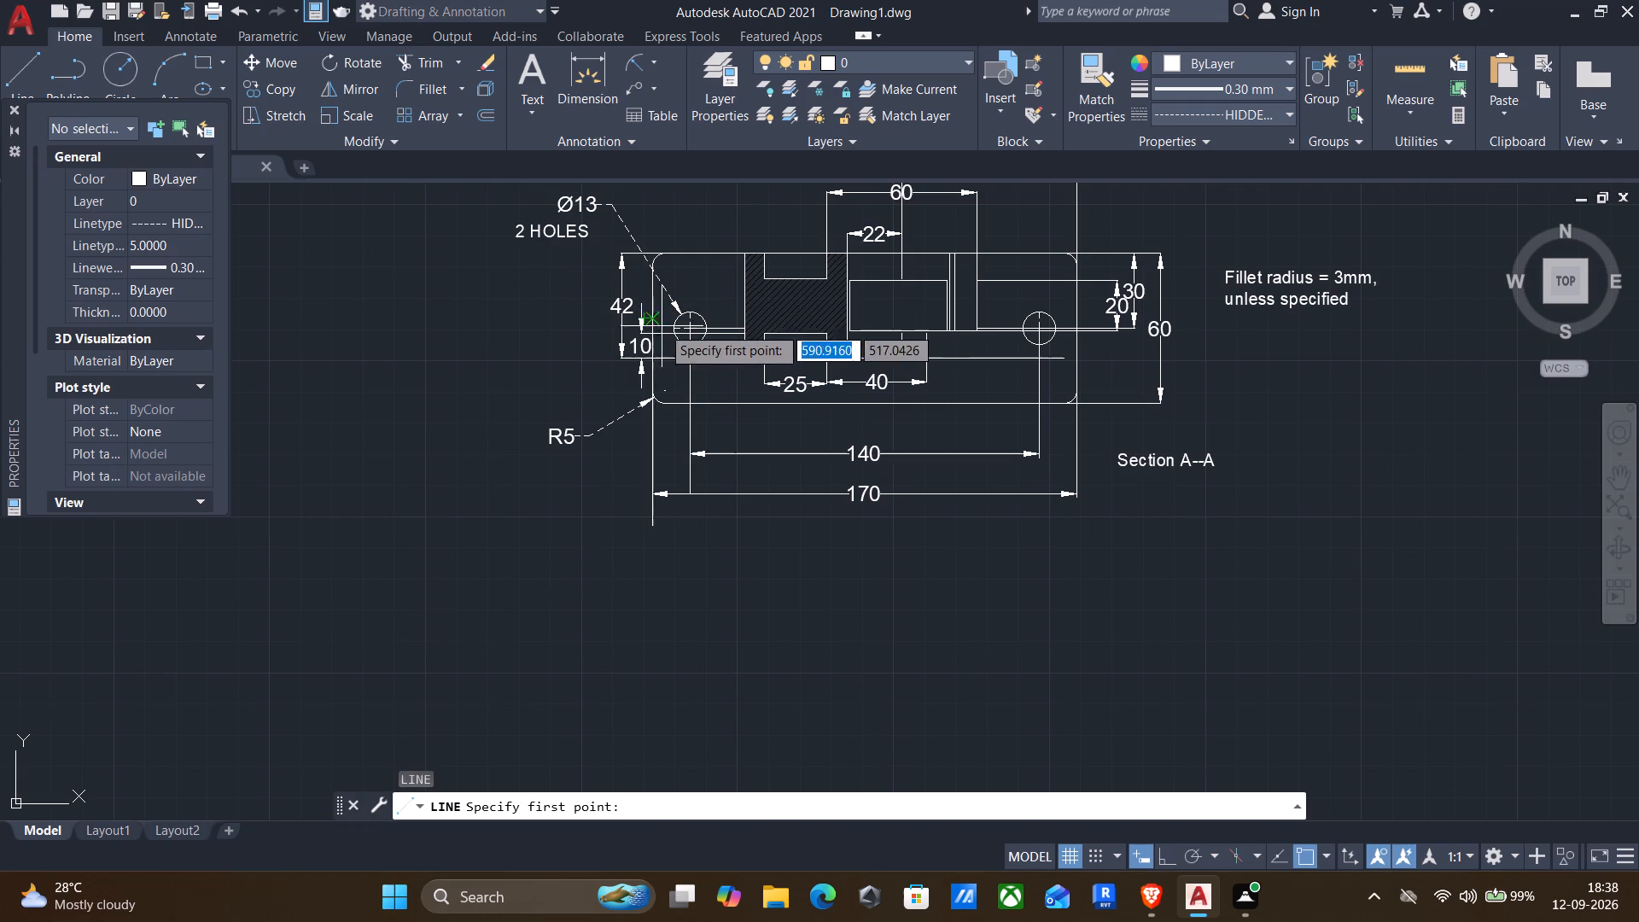
drag(655, 387, 651, 396)
middle_drag(659, 569, 693, 462)
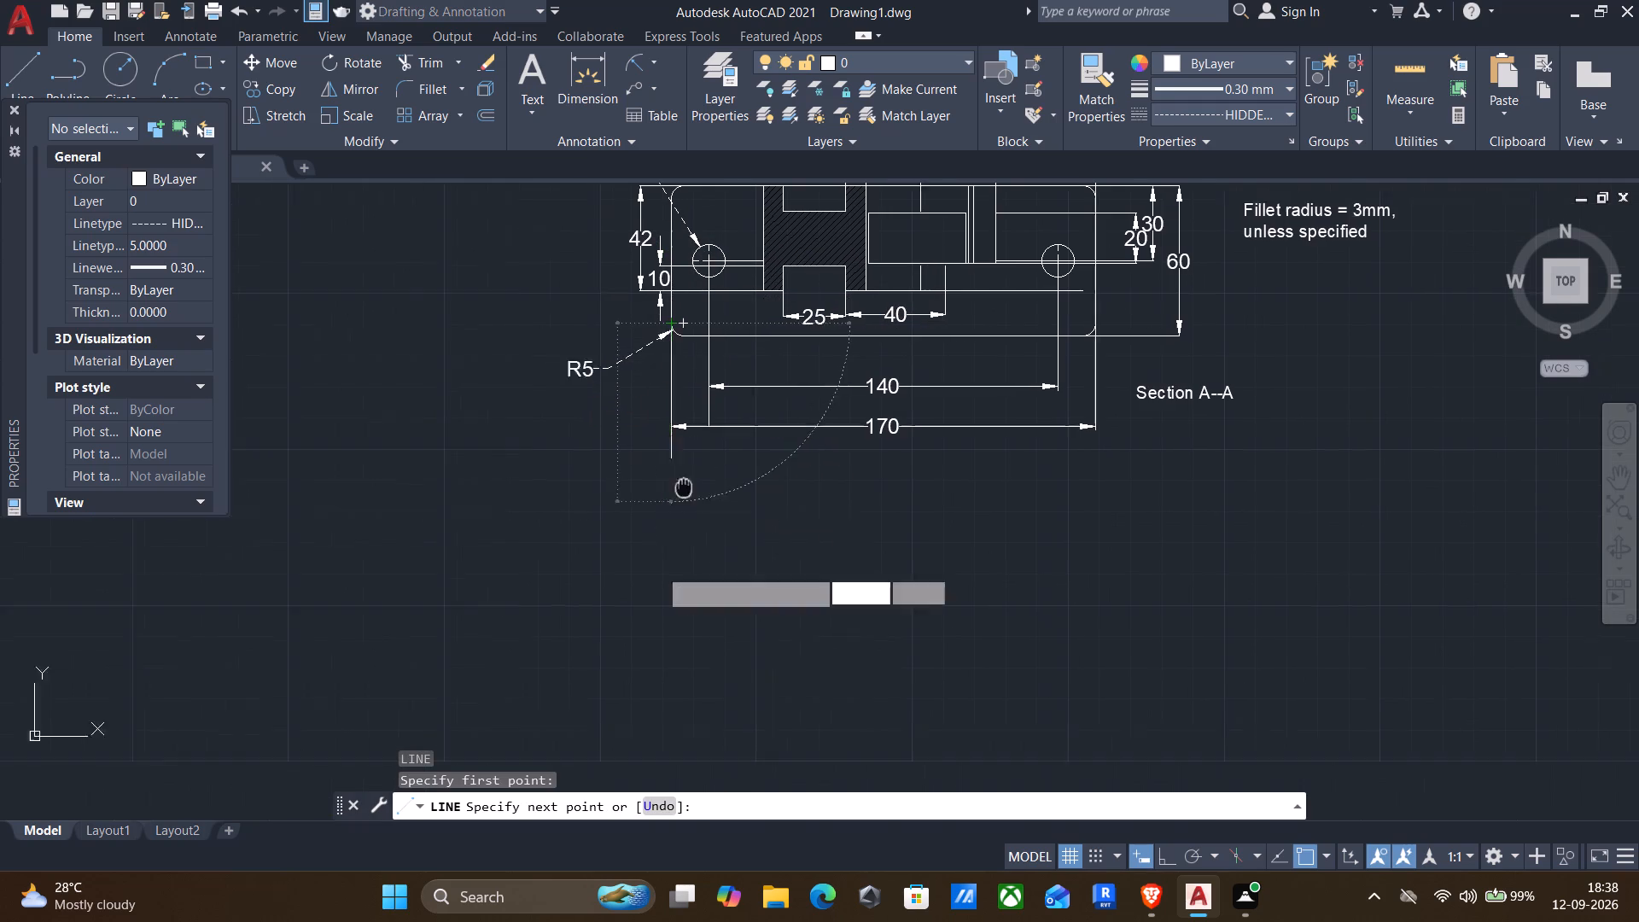
middle_drag(693, 462, 712, 399)
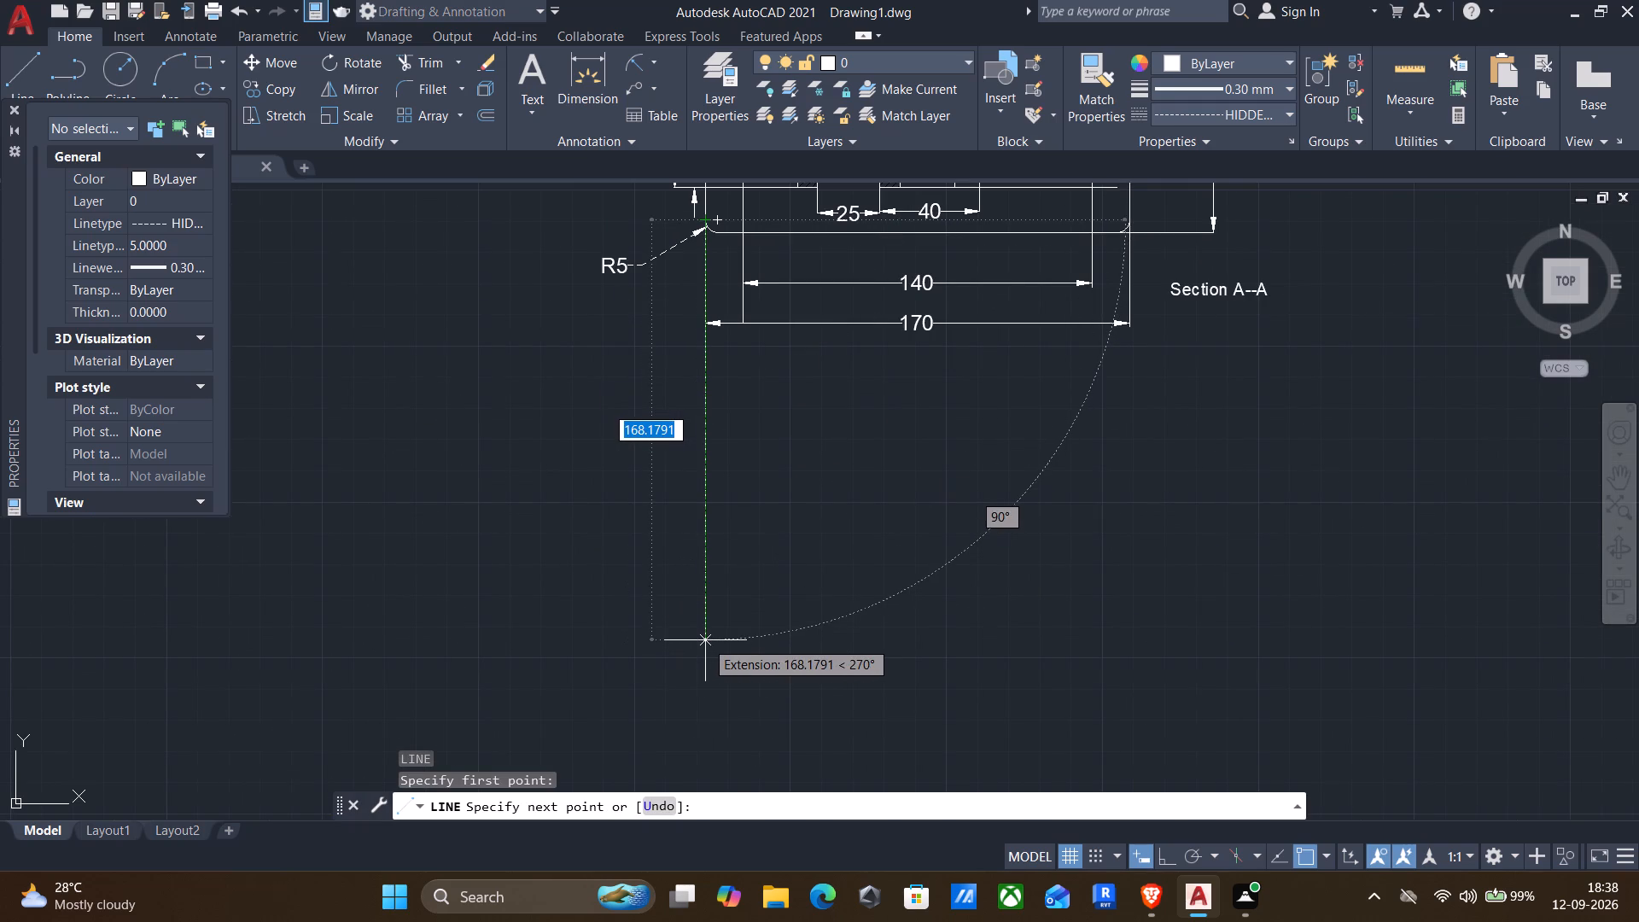
scroll(705, 640, down, 2)
middle_drag(706, 691, 711, 521)
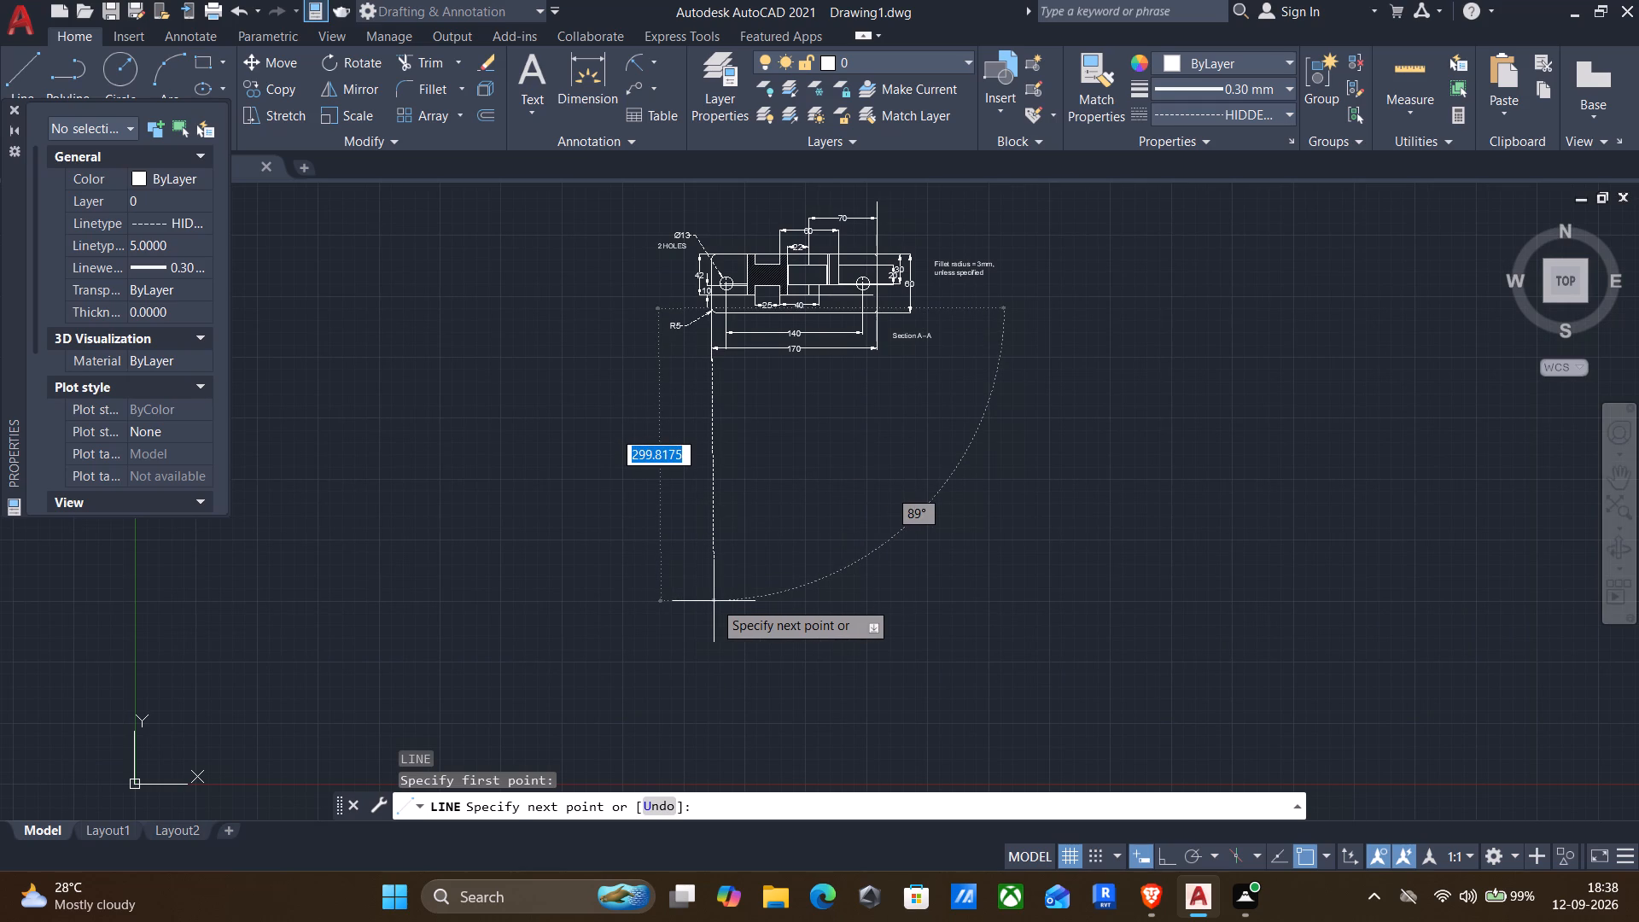
key(F8)
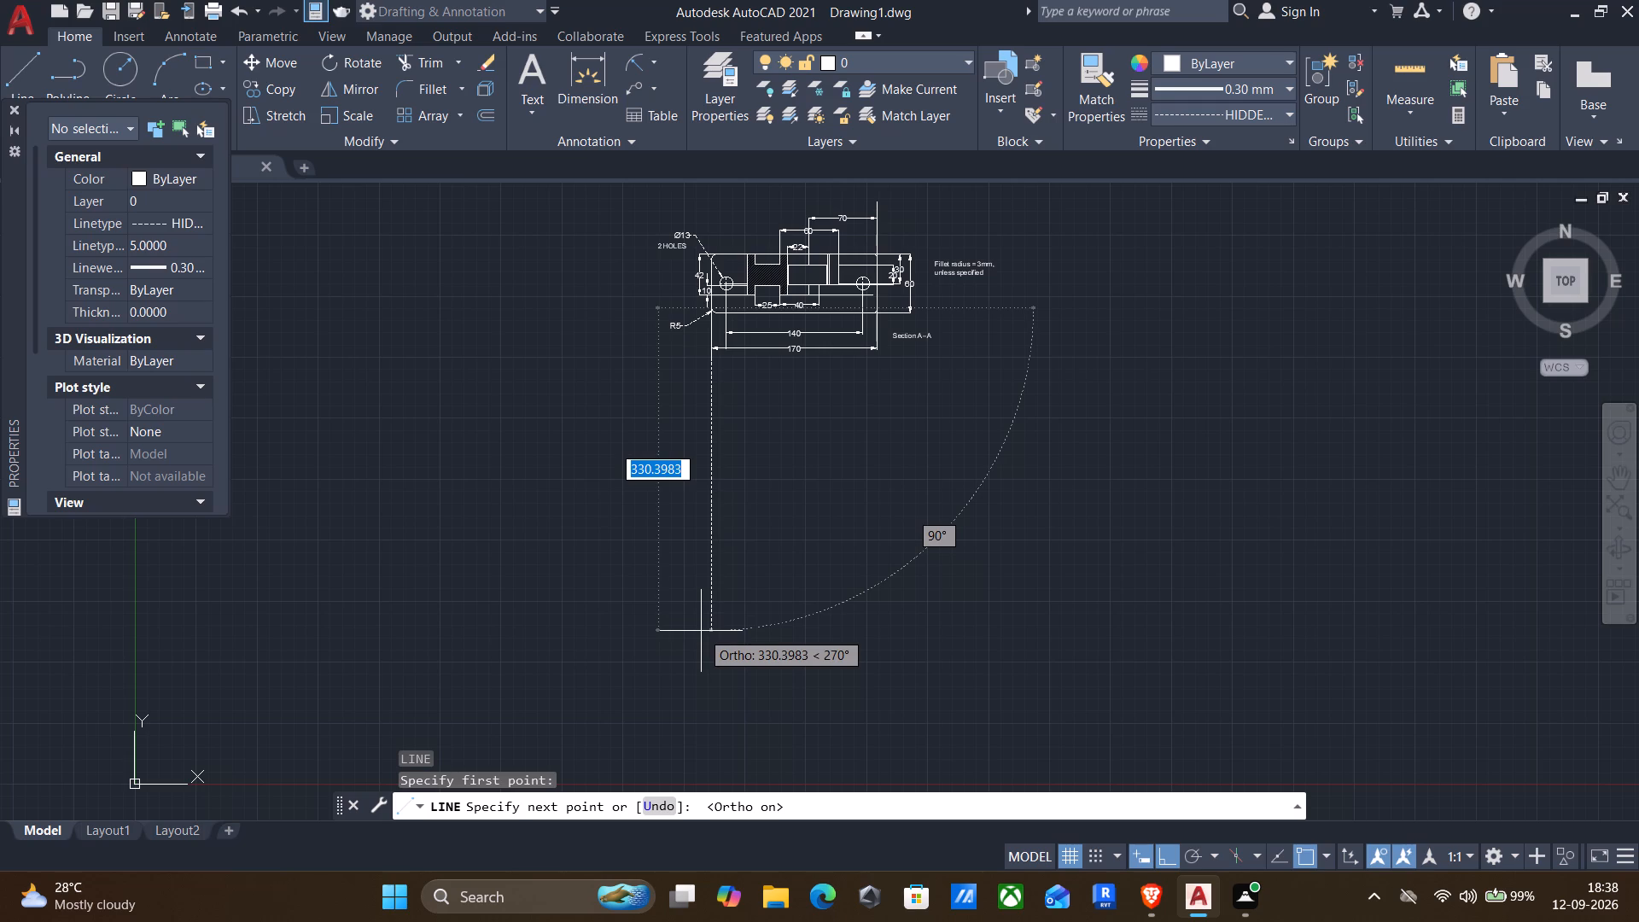
click(701, 631)
key(Return)
Draw a vertical line downward from the lower end of the plate's right edge to about the level of the left line's end.
key(Return)
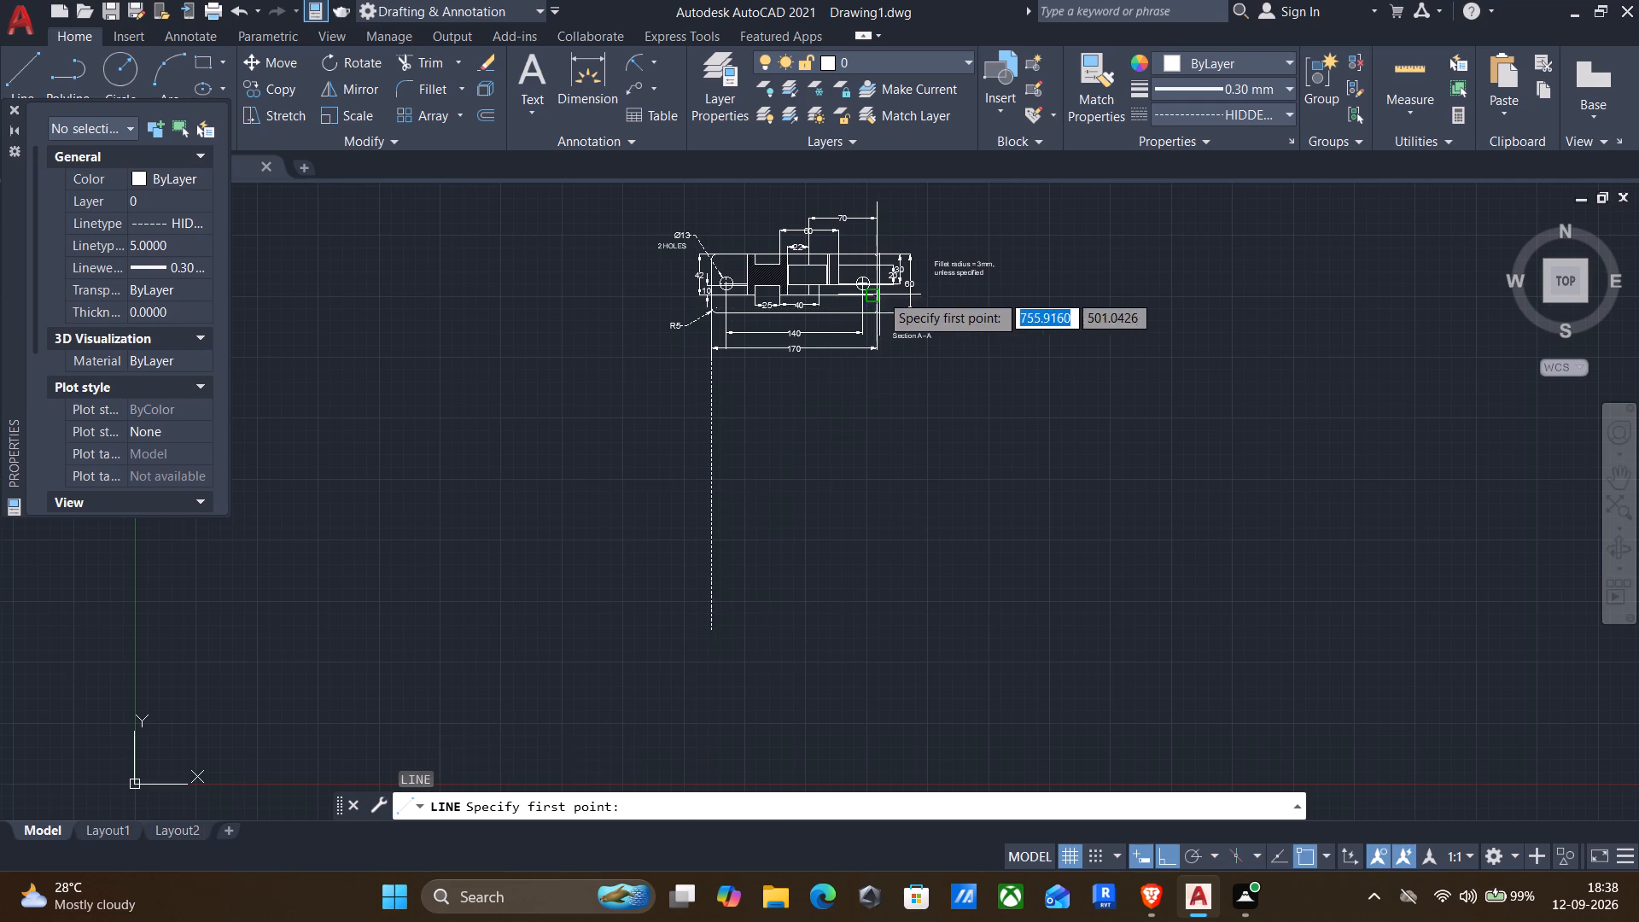
scroll(898, 287, up, 3)
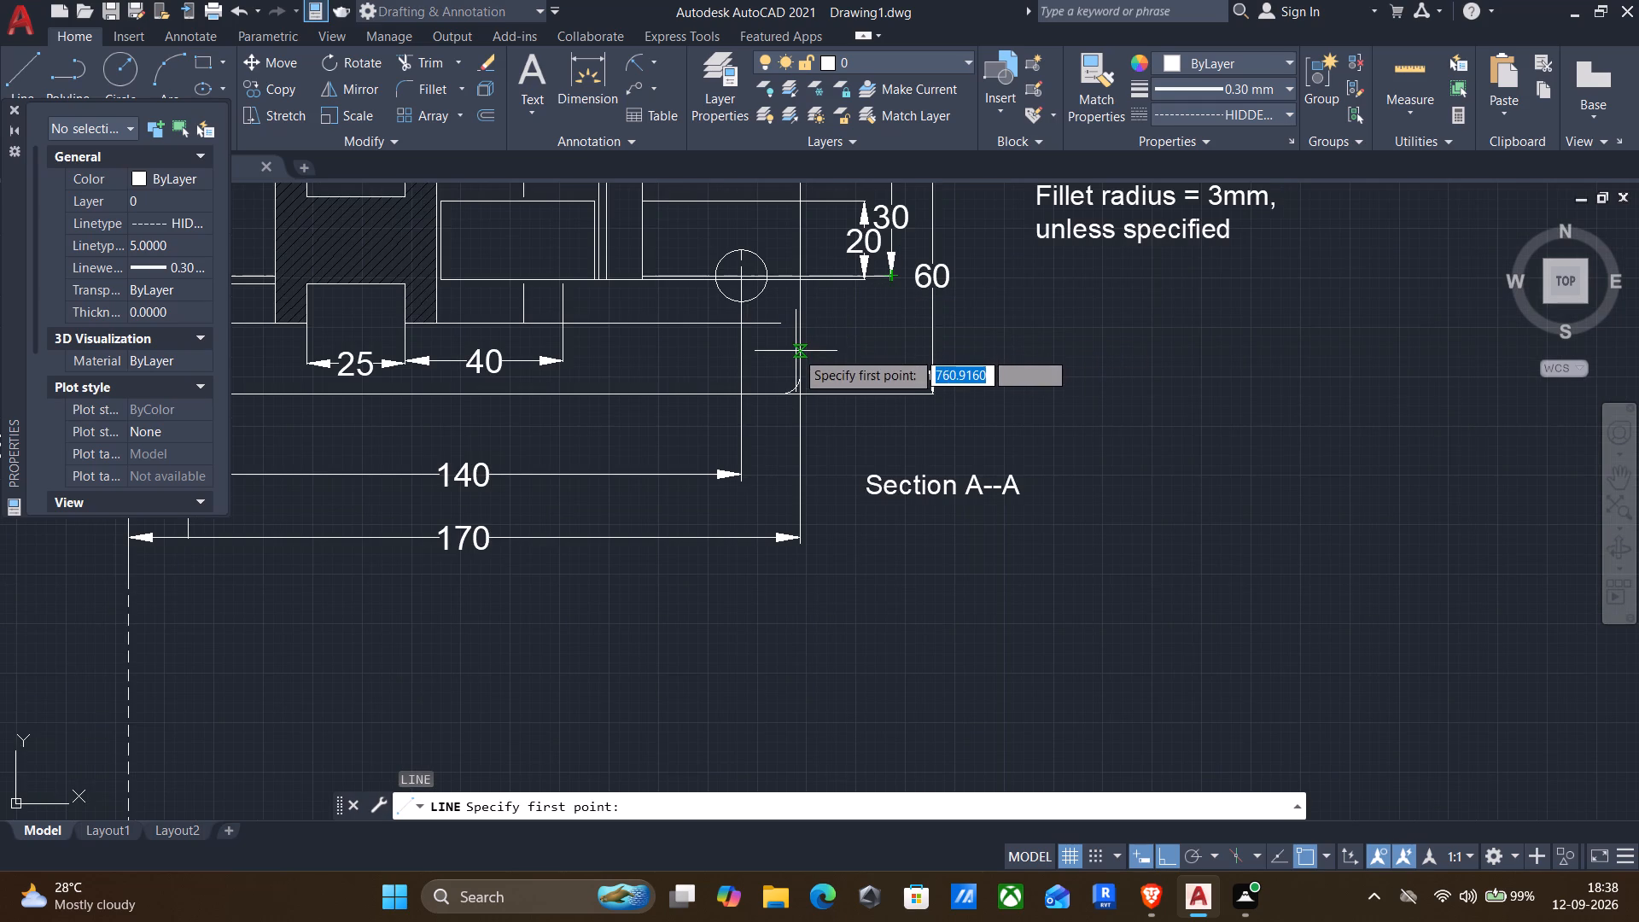
click(799, 377)
middle_drag(800, 530, 806, 507)
scroll(832, 380, down, 2)
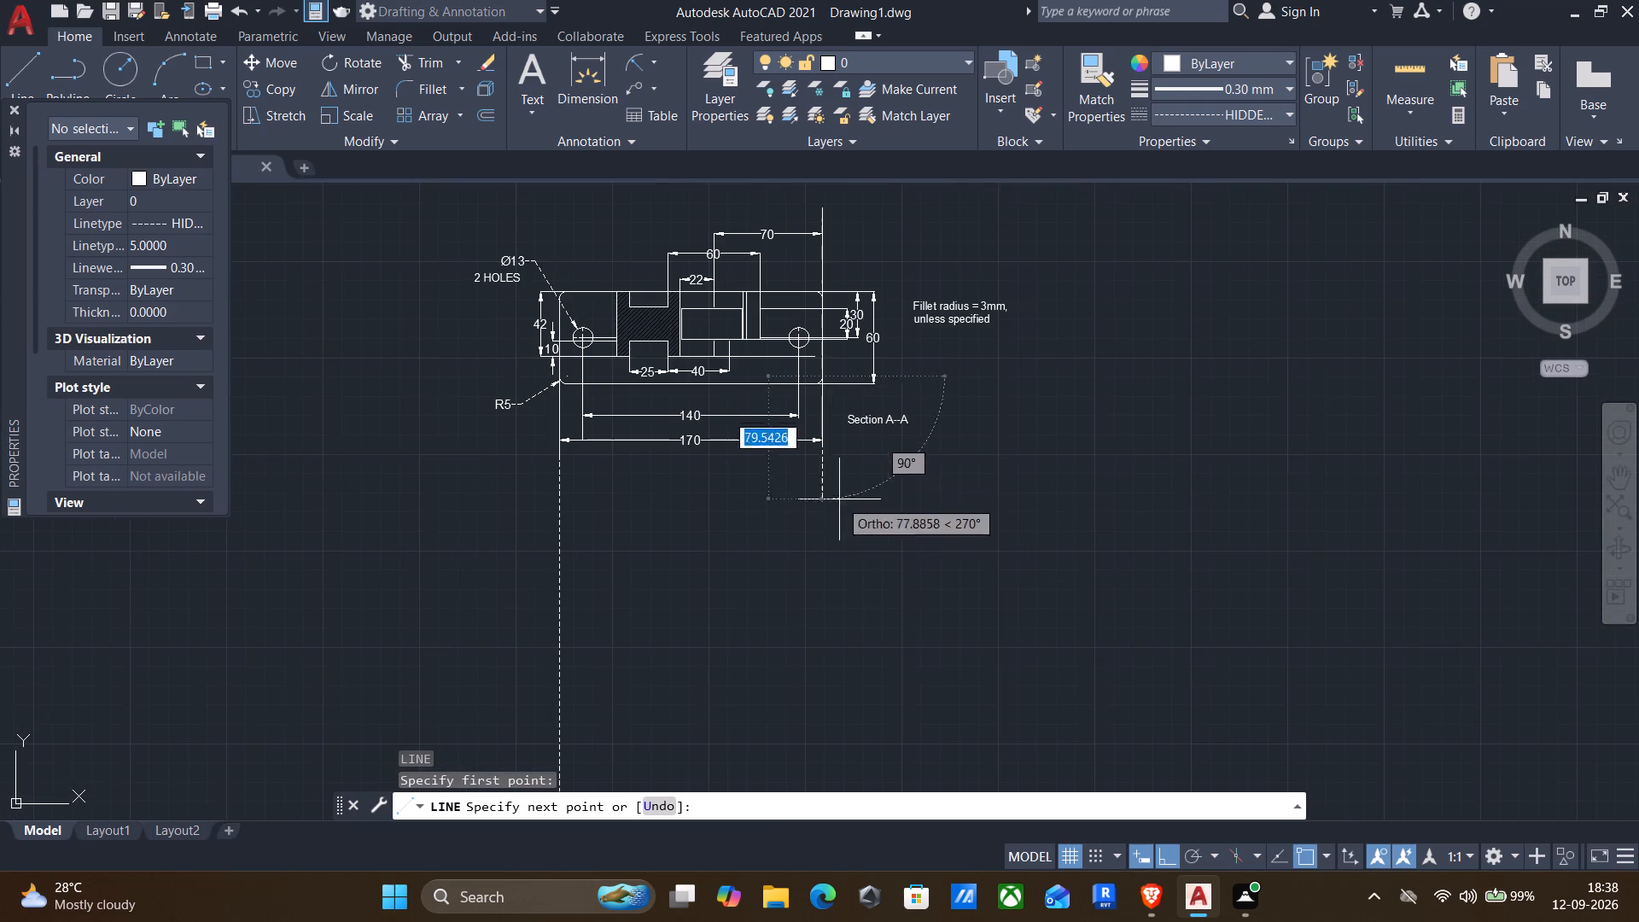
middle_drag(810, 633, 862, 364)
click(846, 630)
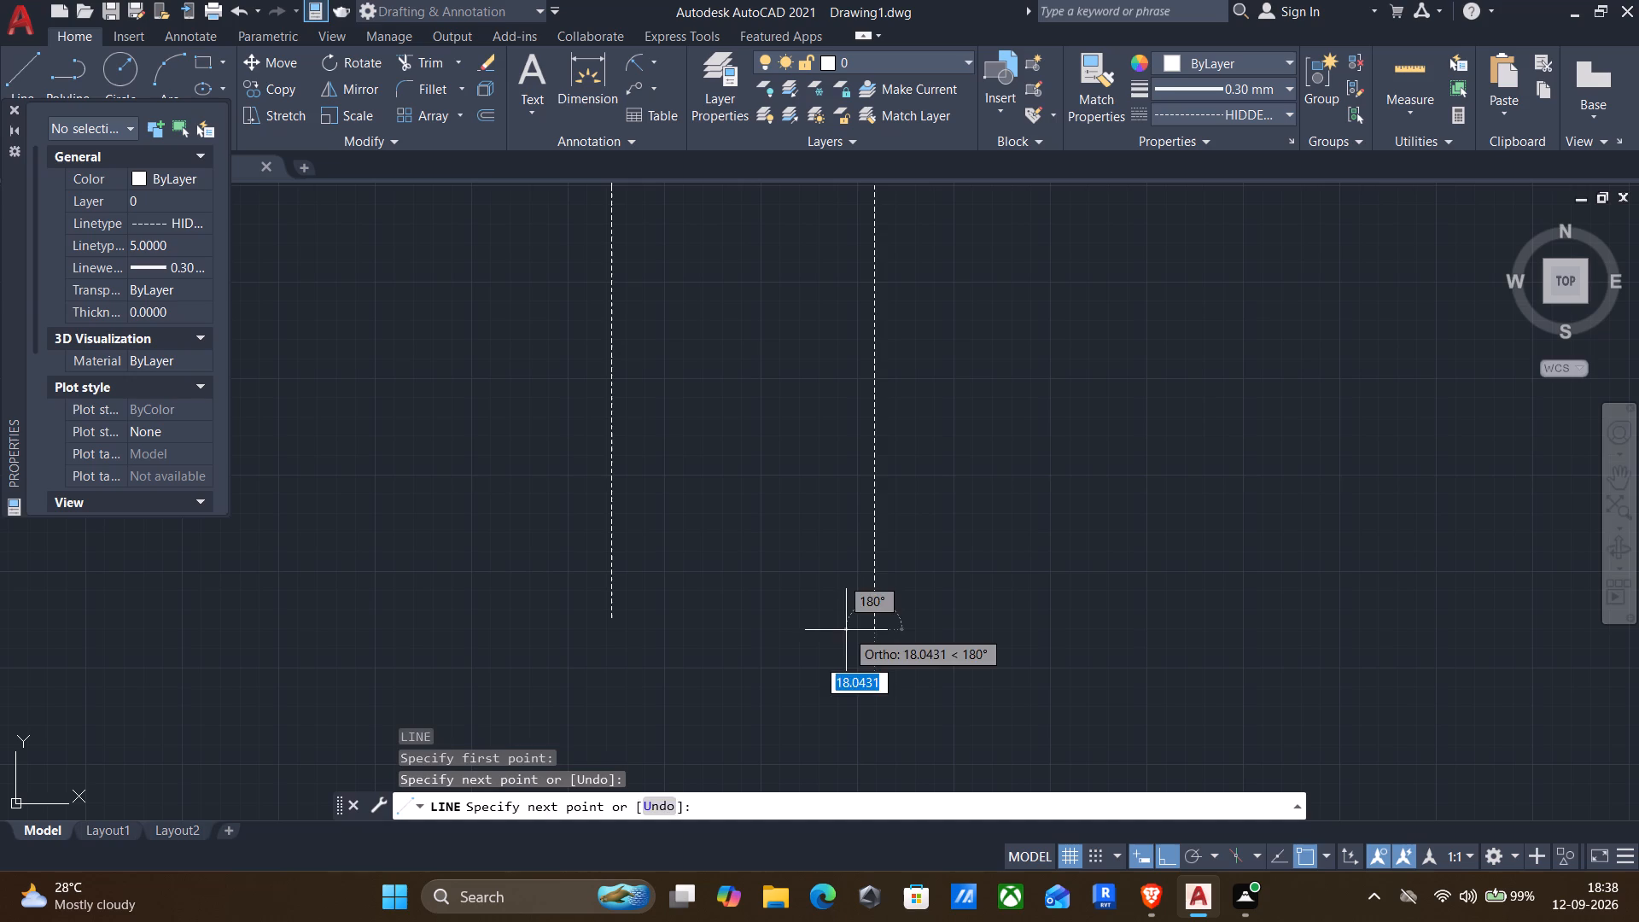
End the line and set the current linetype to ByLayer.
key(Return)
click(1432, 71)
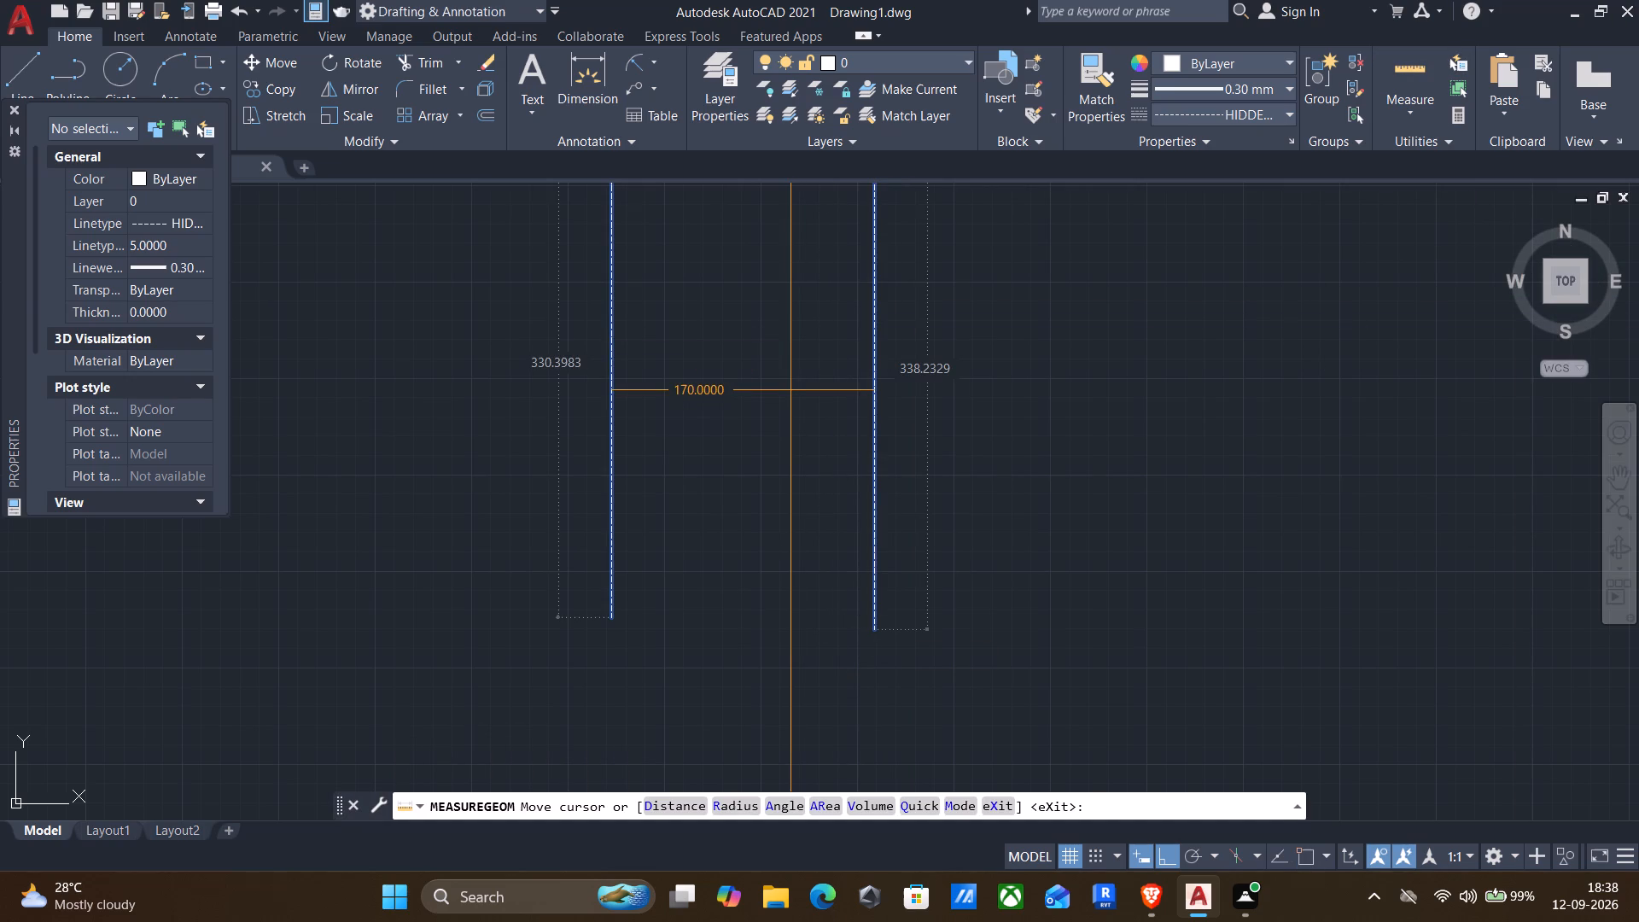
key(Escape)
click(1292, 106)
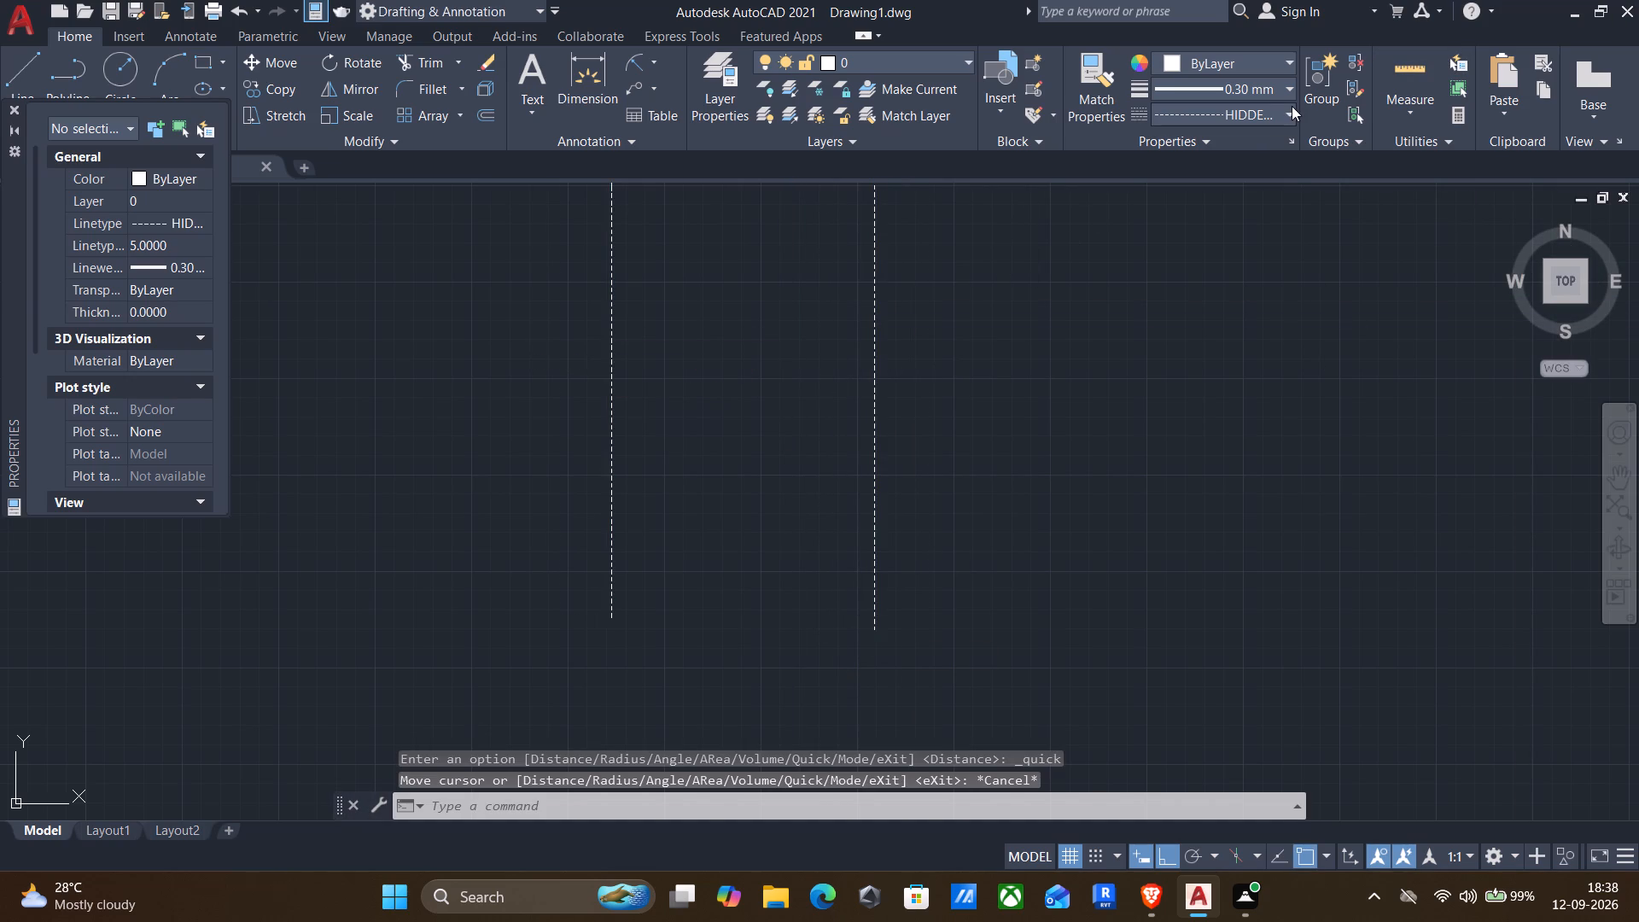
click(1215, 144)
Draw a horizontal line between the two dashed projection lines, well below the plate view, spanning the full width between them.
key(l)
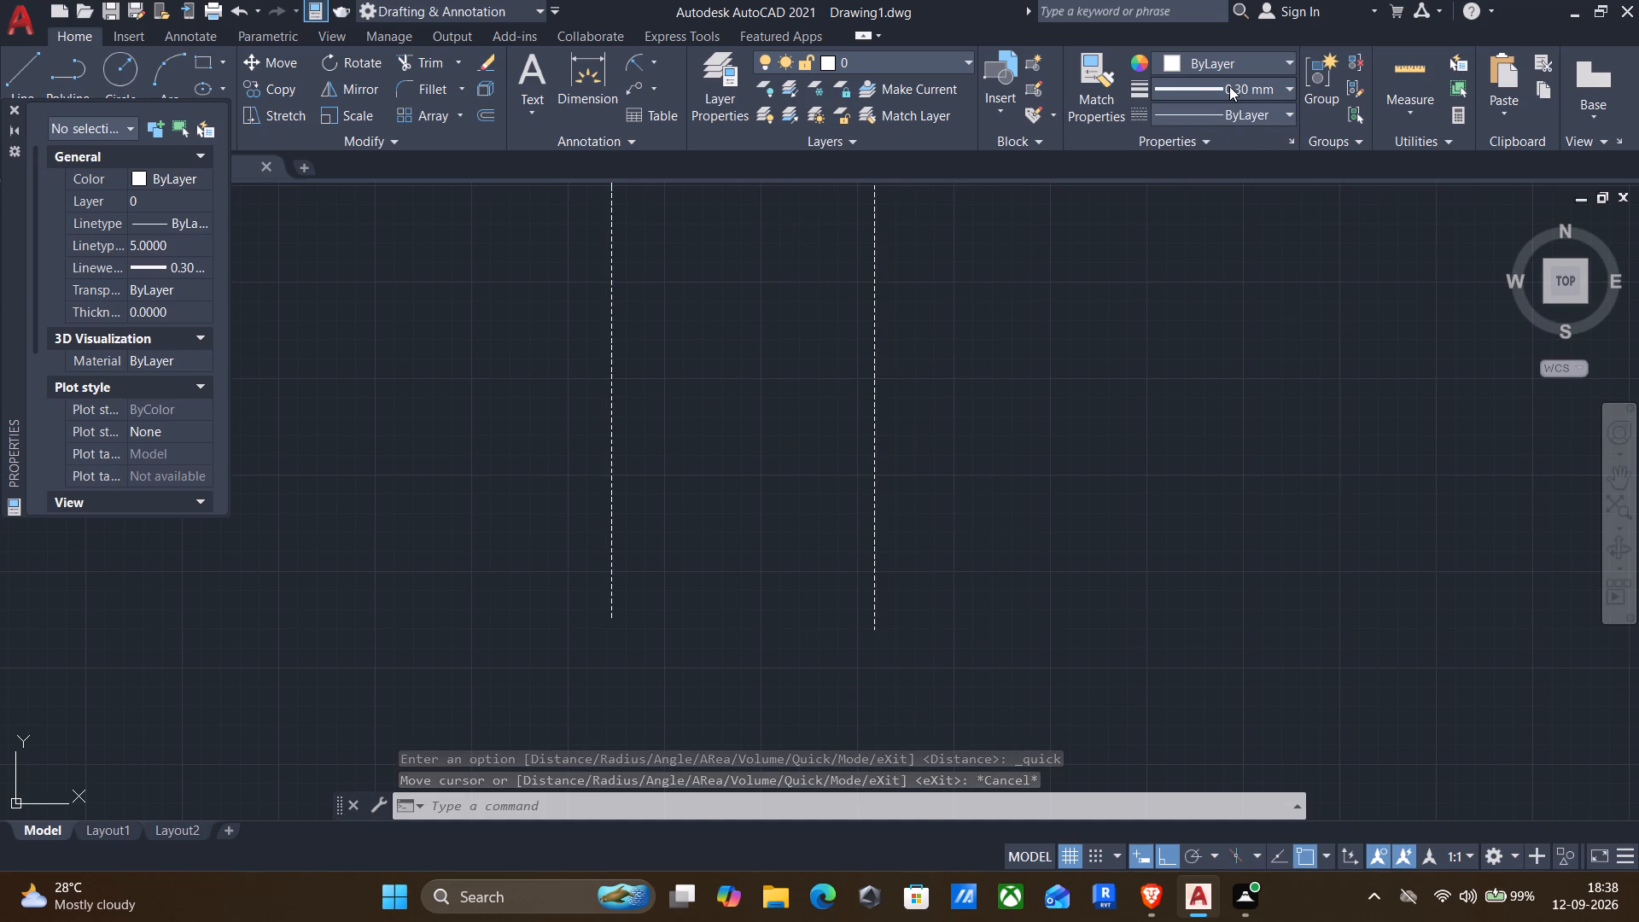
key(Return)
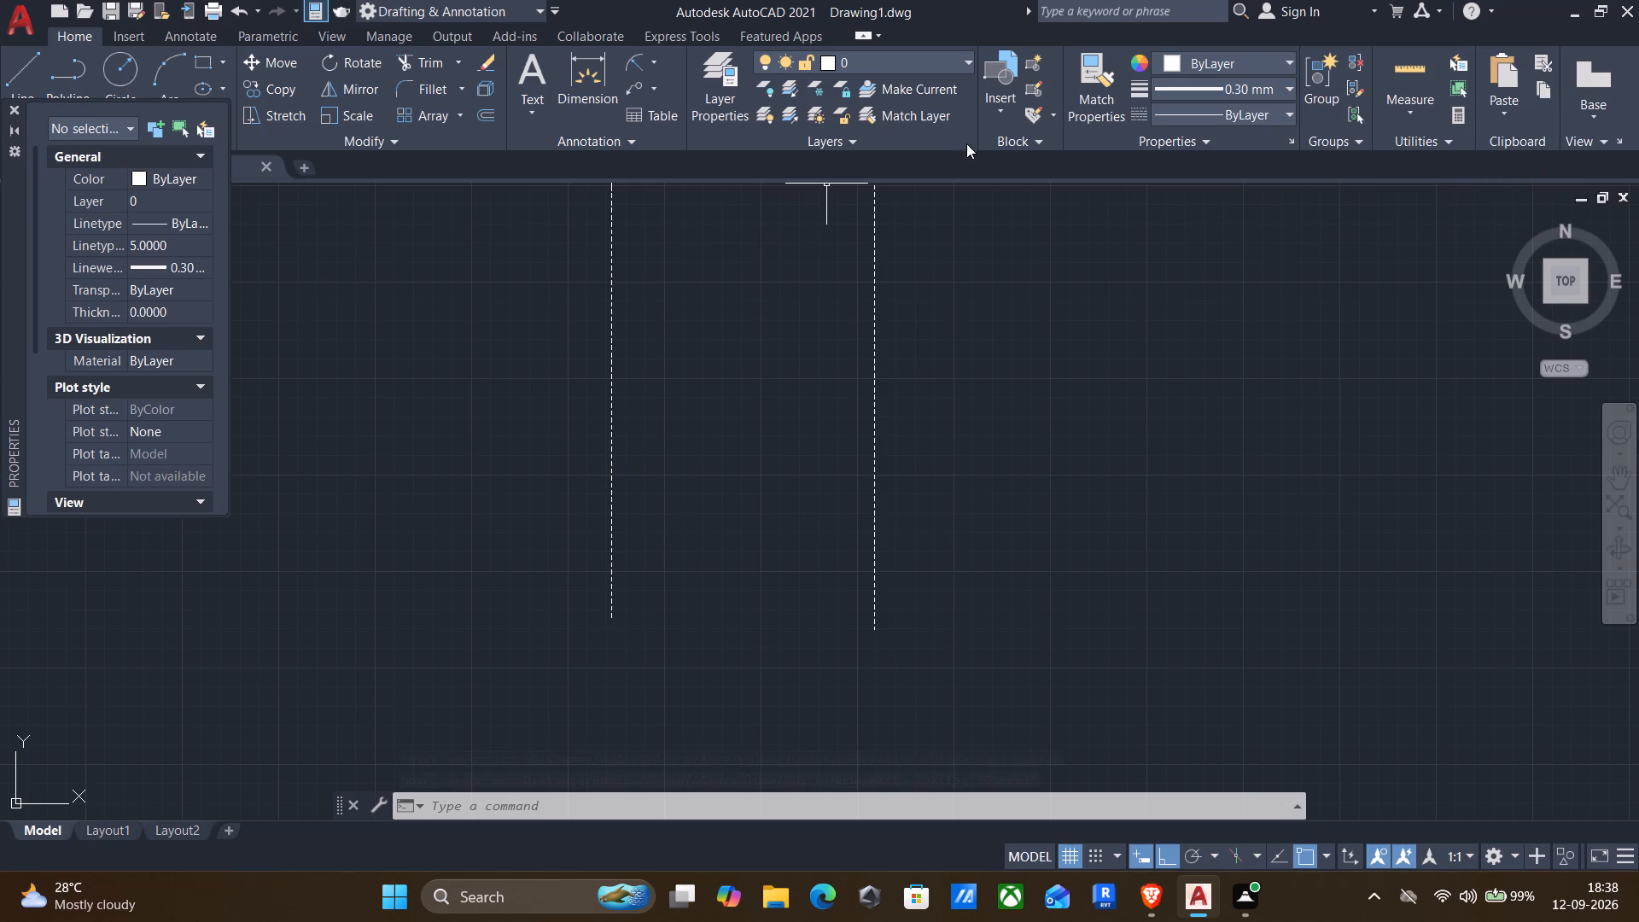
key(l)
key(Return)
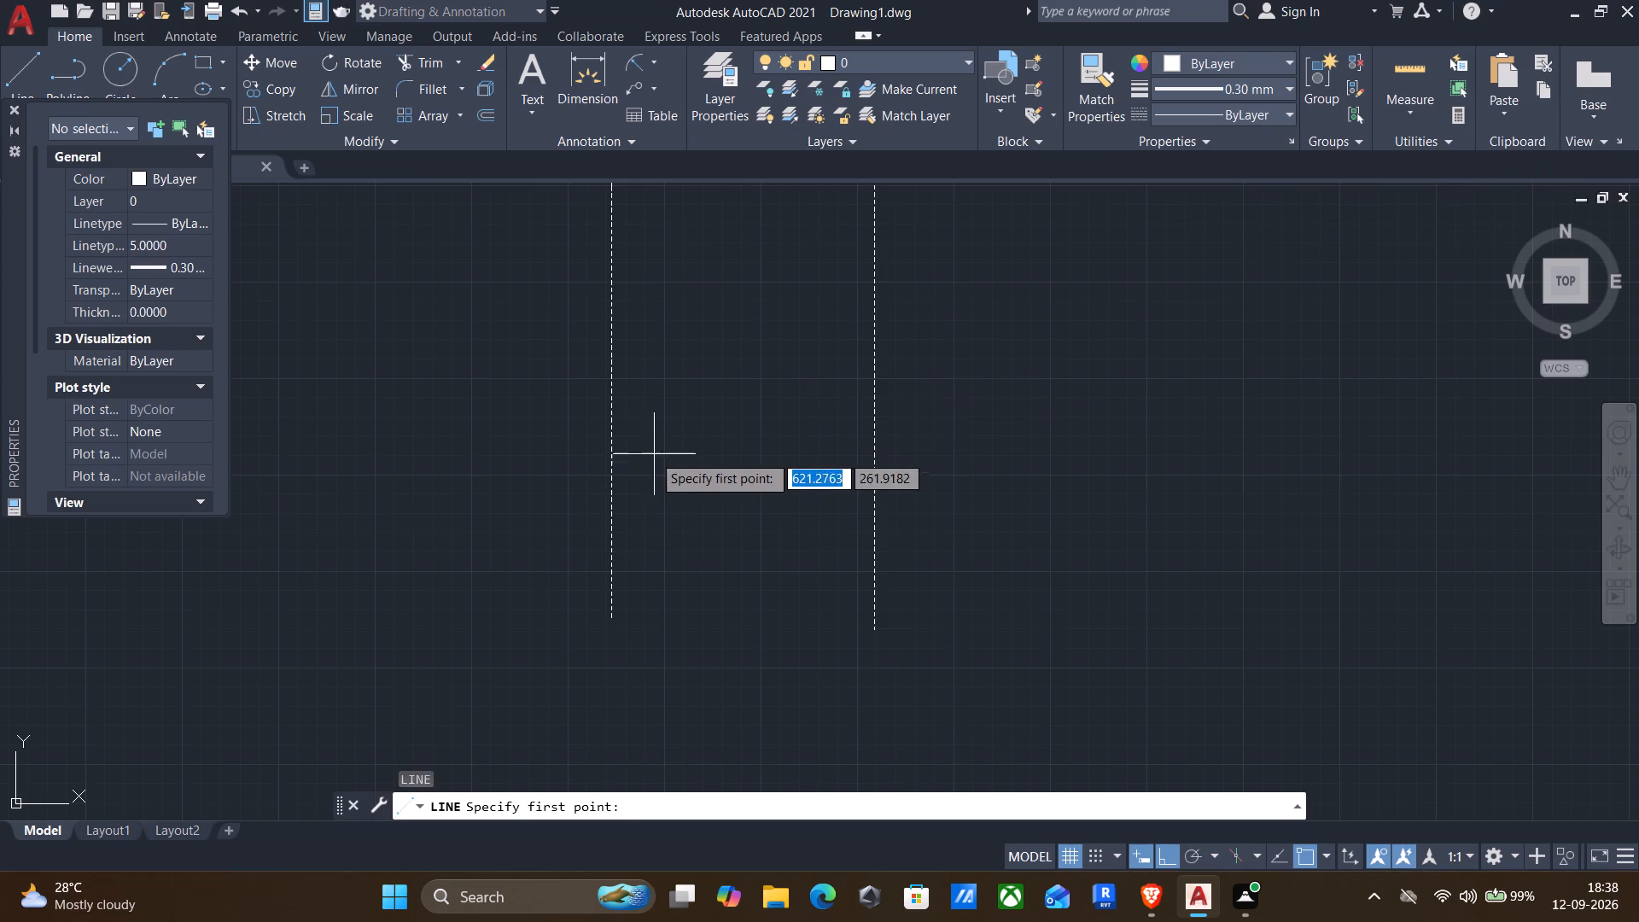
click(613, 442)
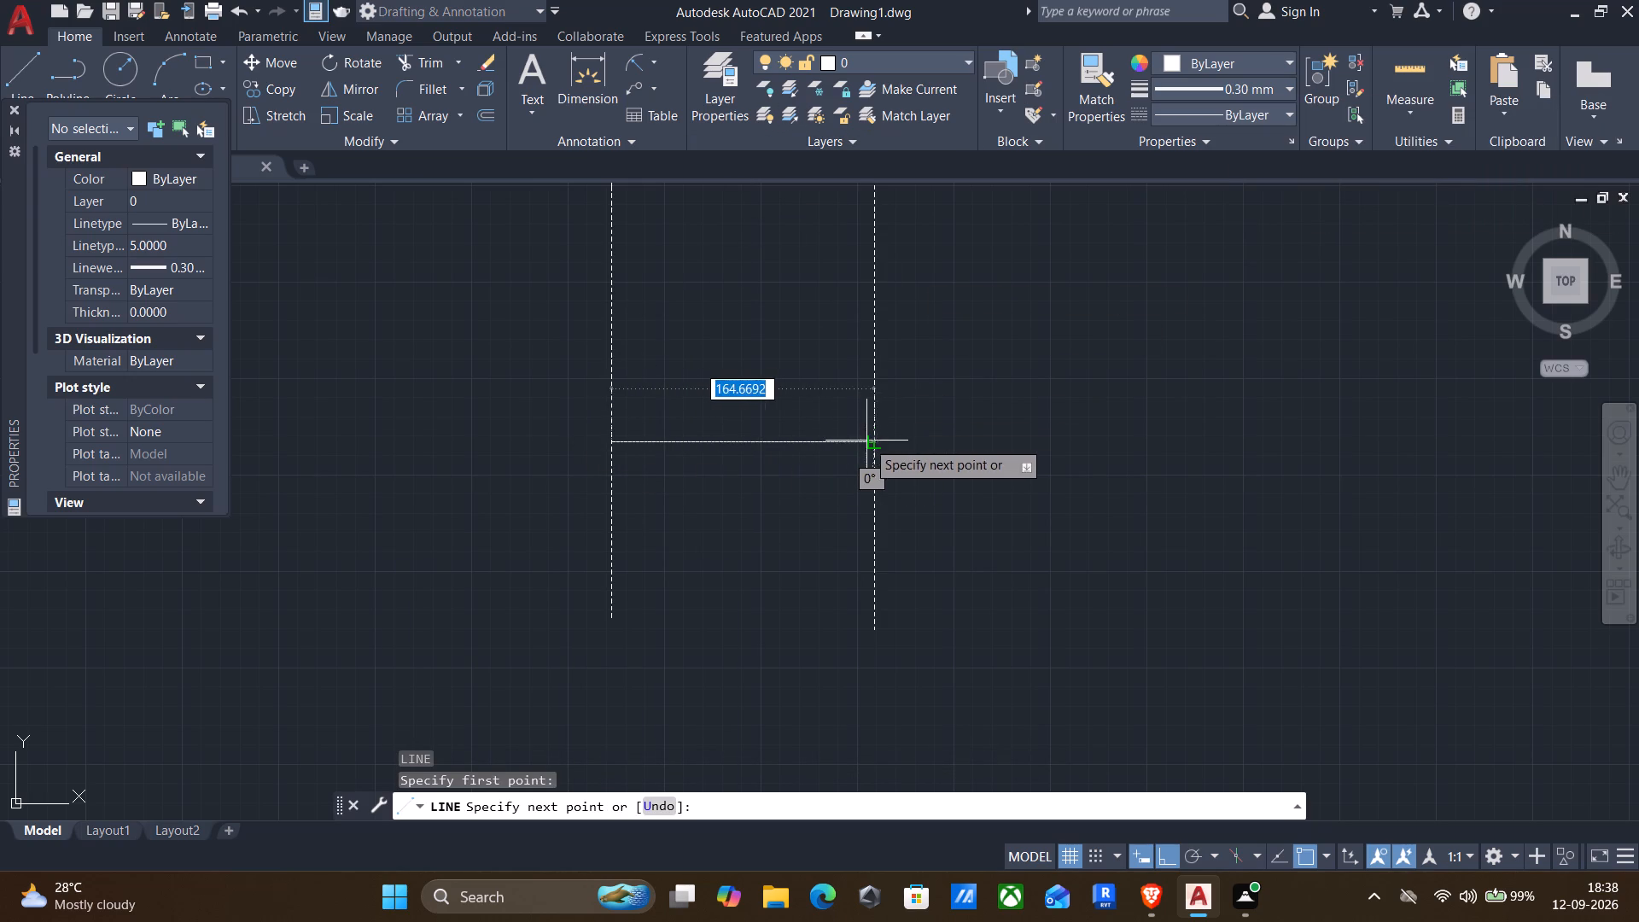
click(873, 441)
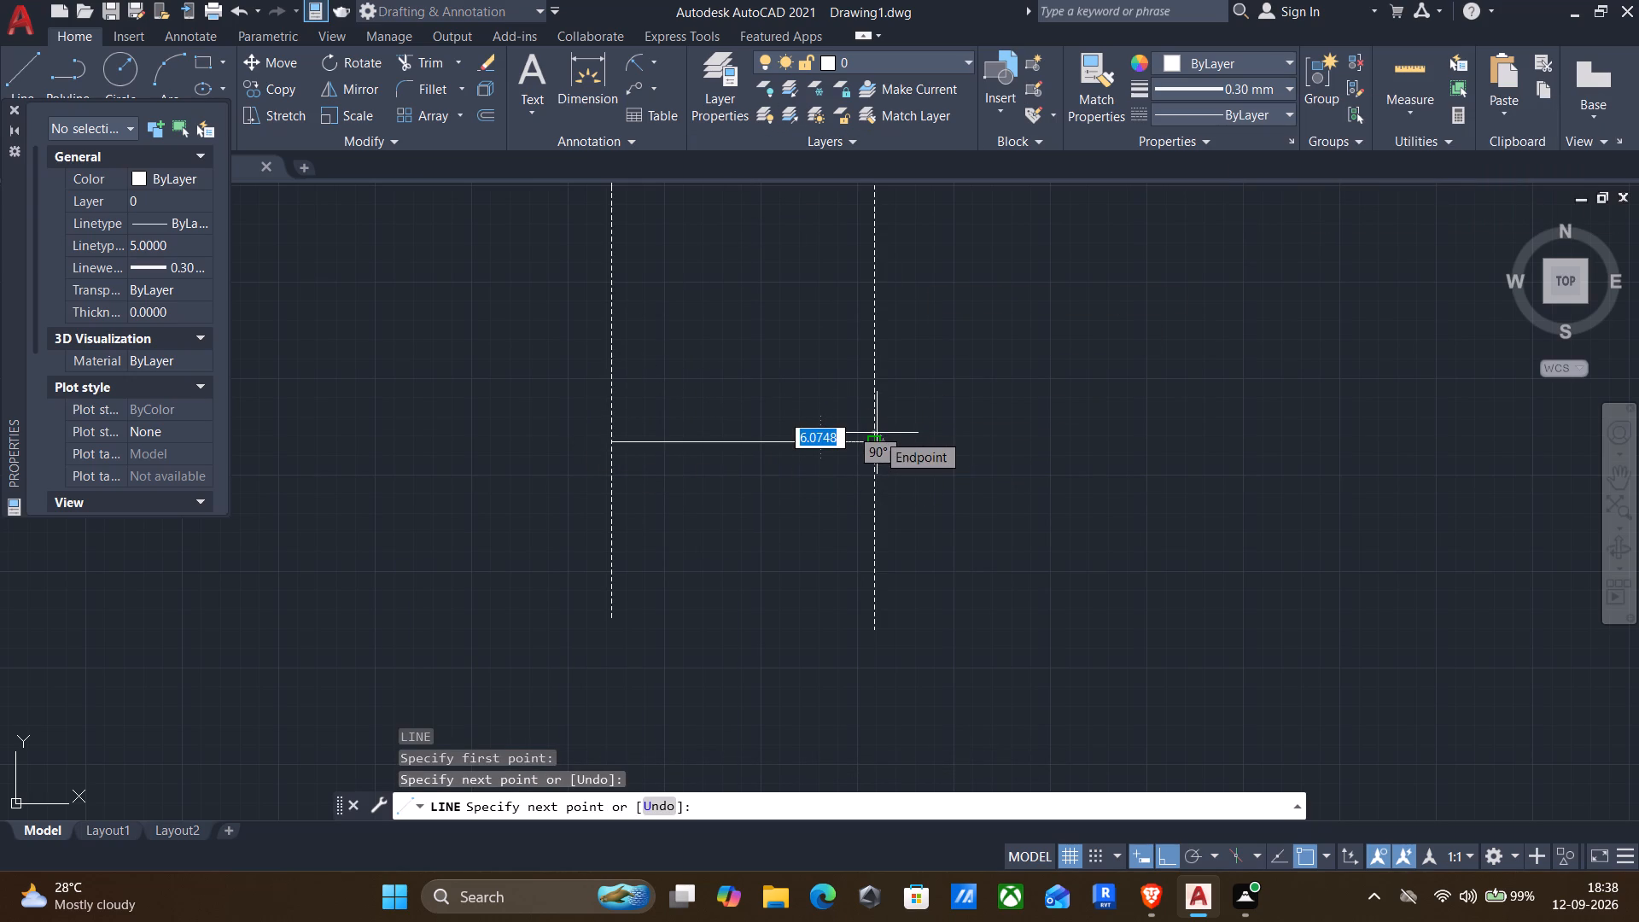
key(Return)
Offset the new horizontal line upward by 20.
key(o)
key(Return)
click(799, 444)
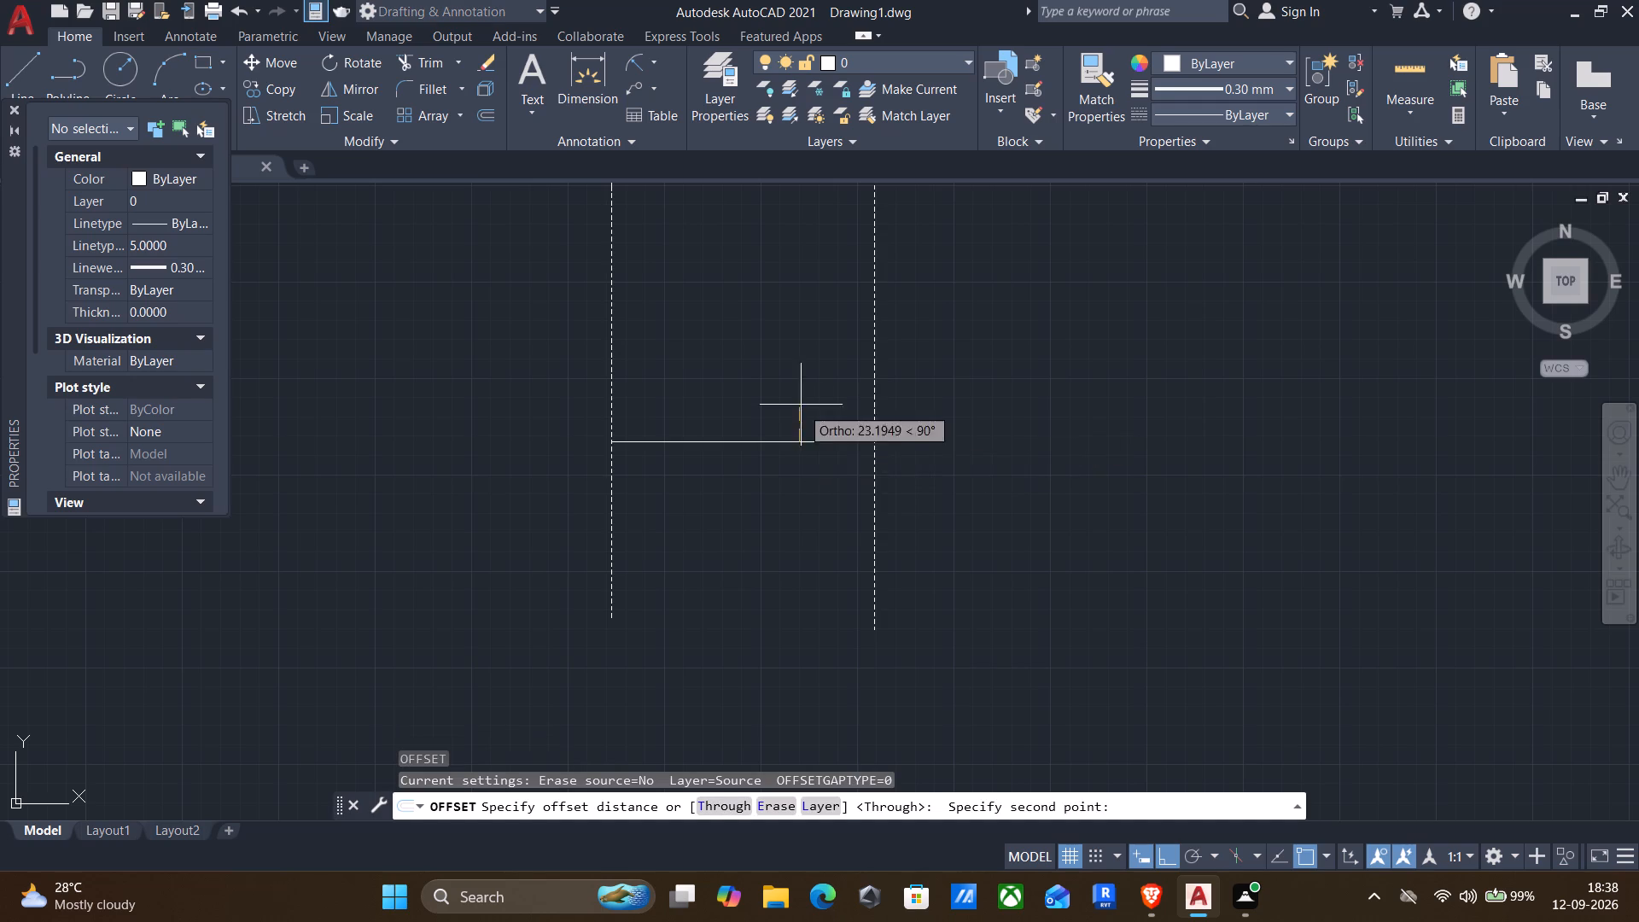
click(799, 397)
click(762, 442)
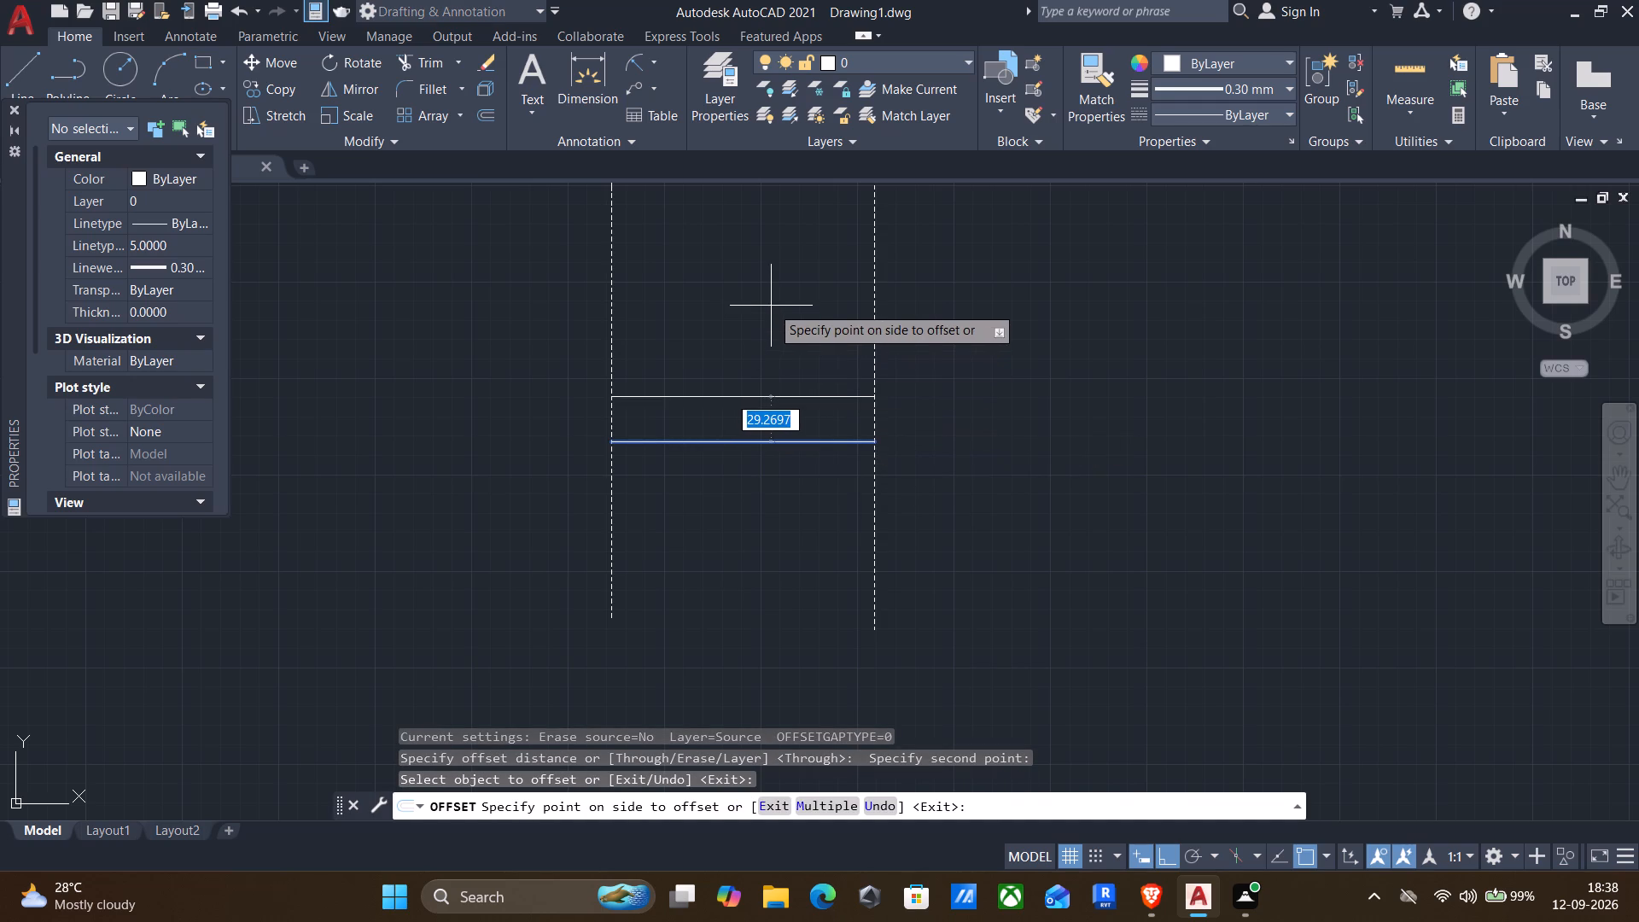
text(20)
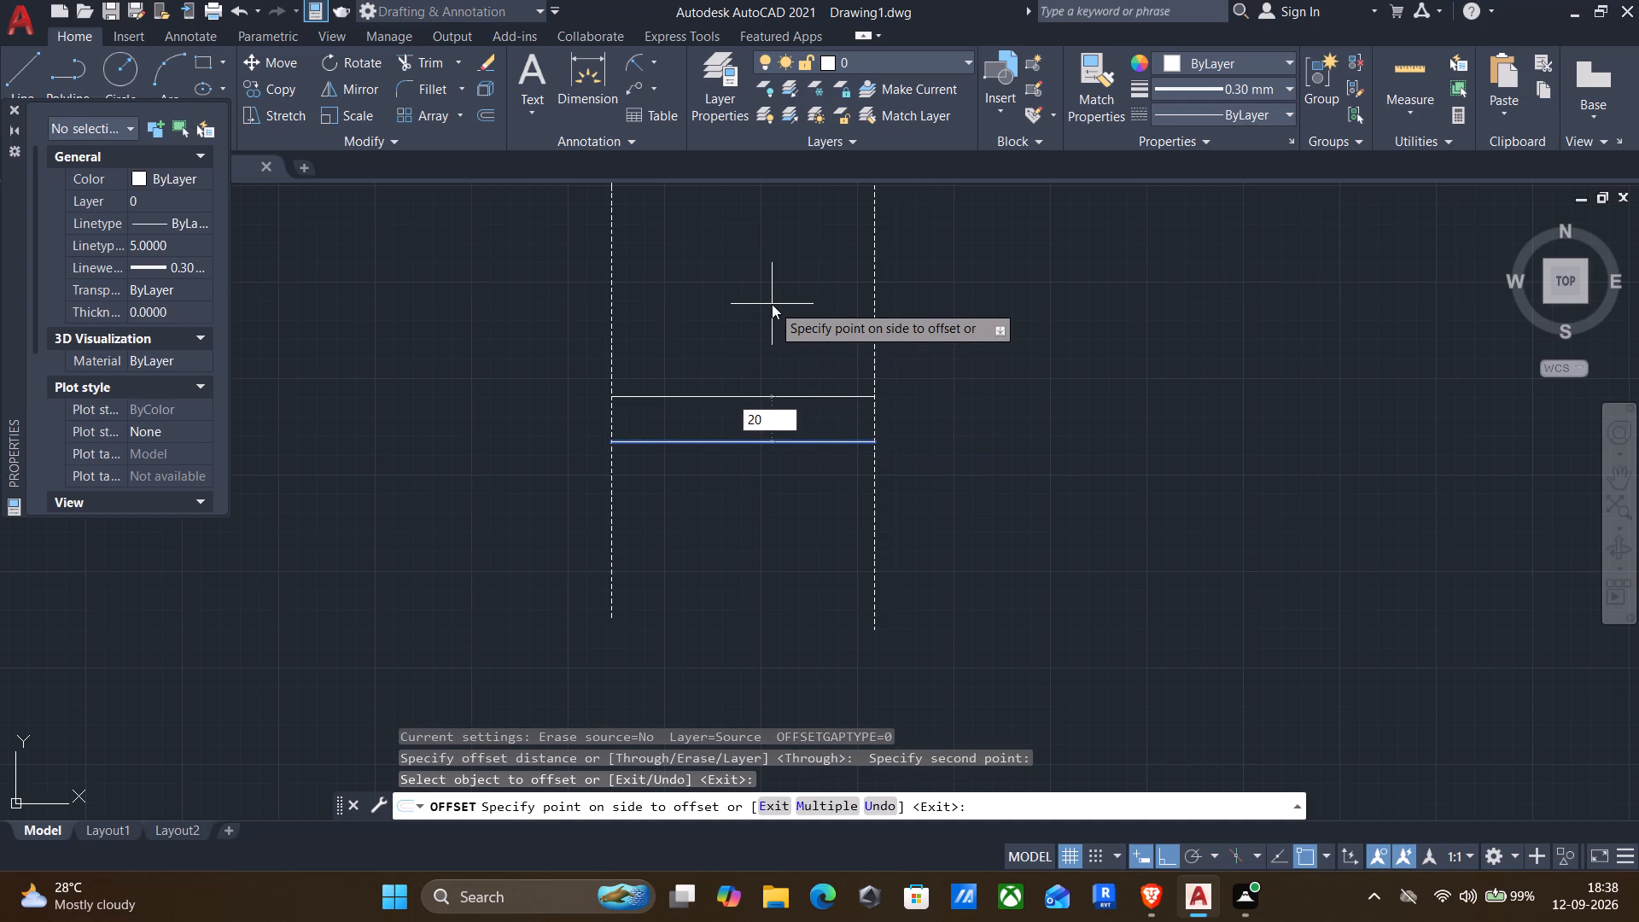
key(Return)
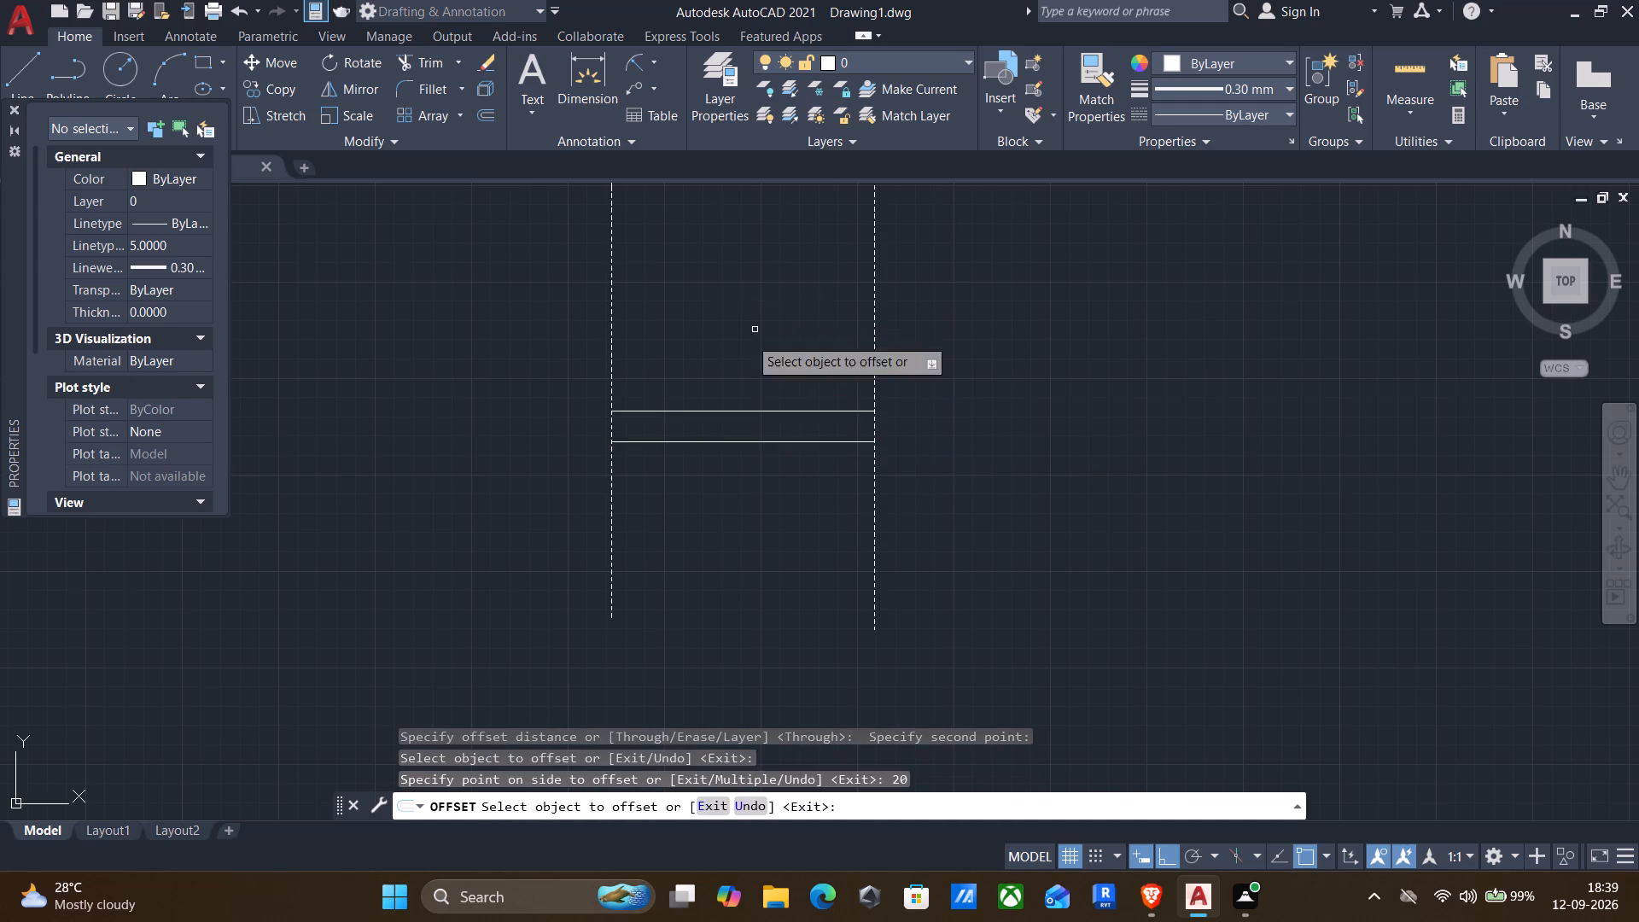
Offset the upper of the two horizontal lines upward by 25.
click(681, 412)
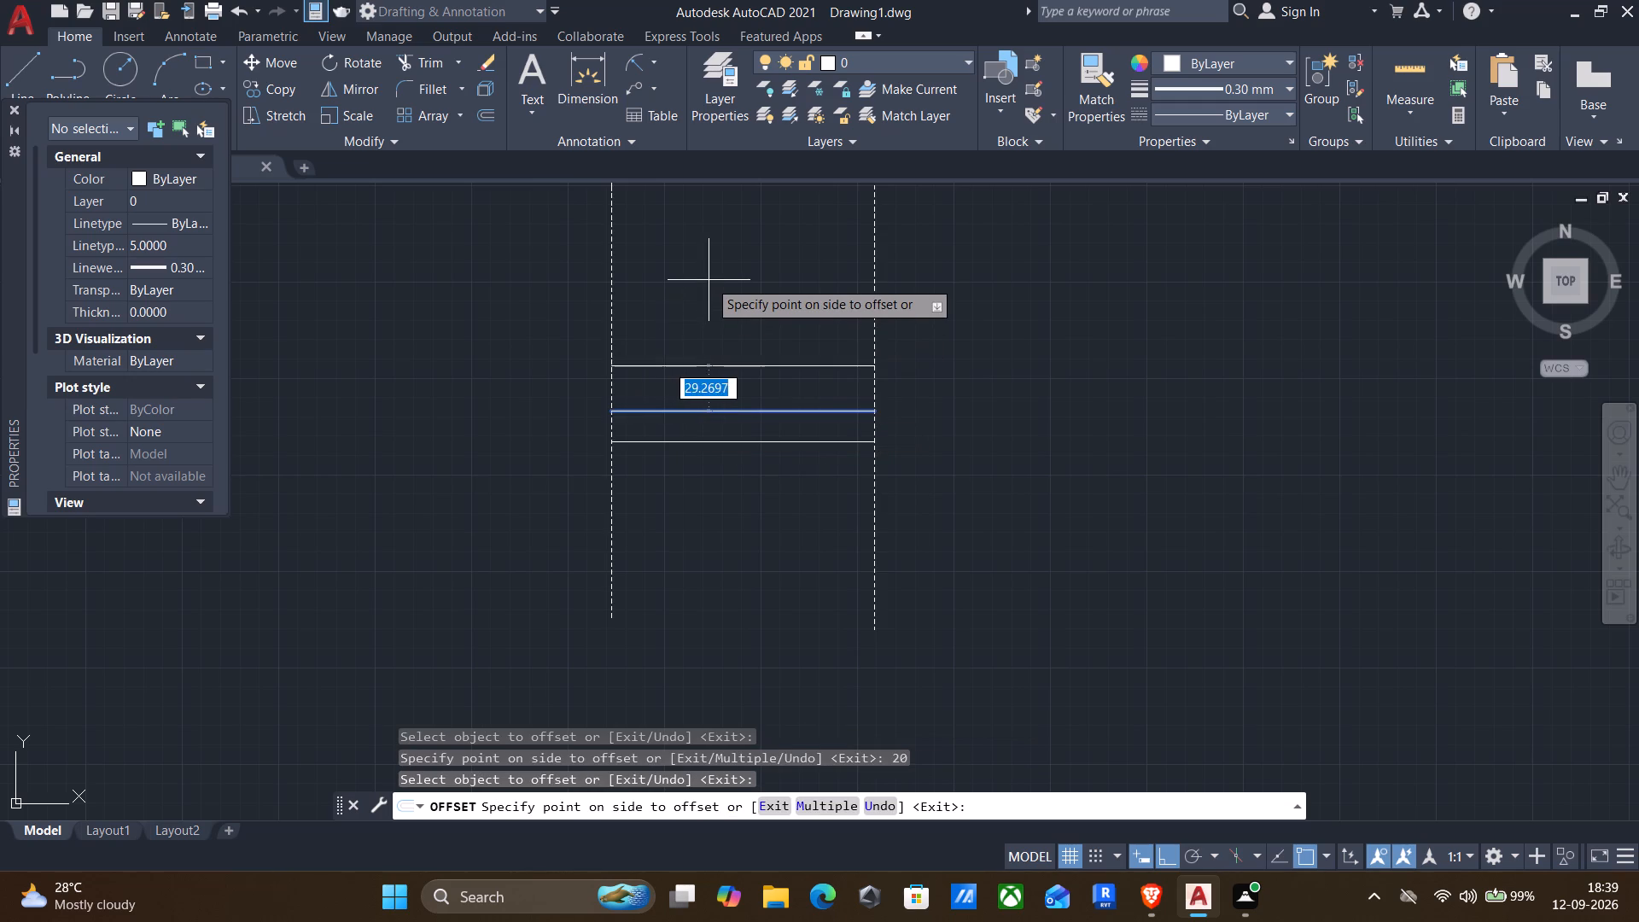
key(2)
key(5)
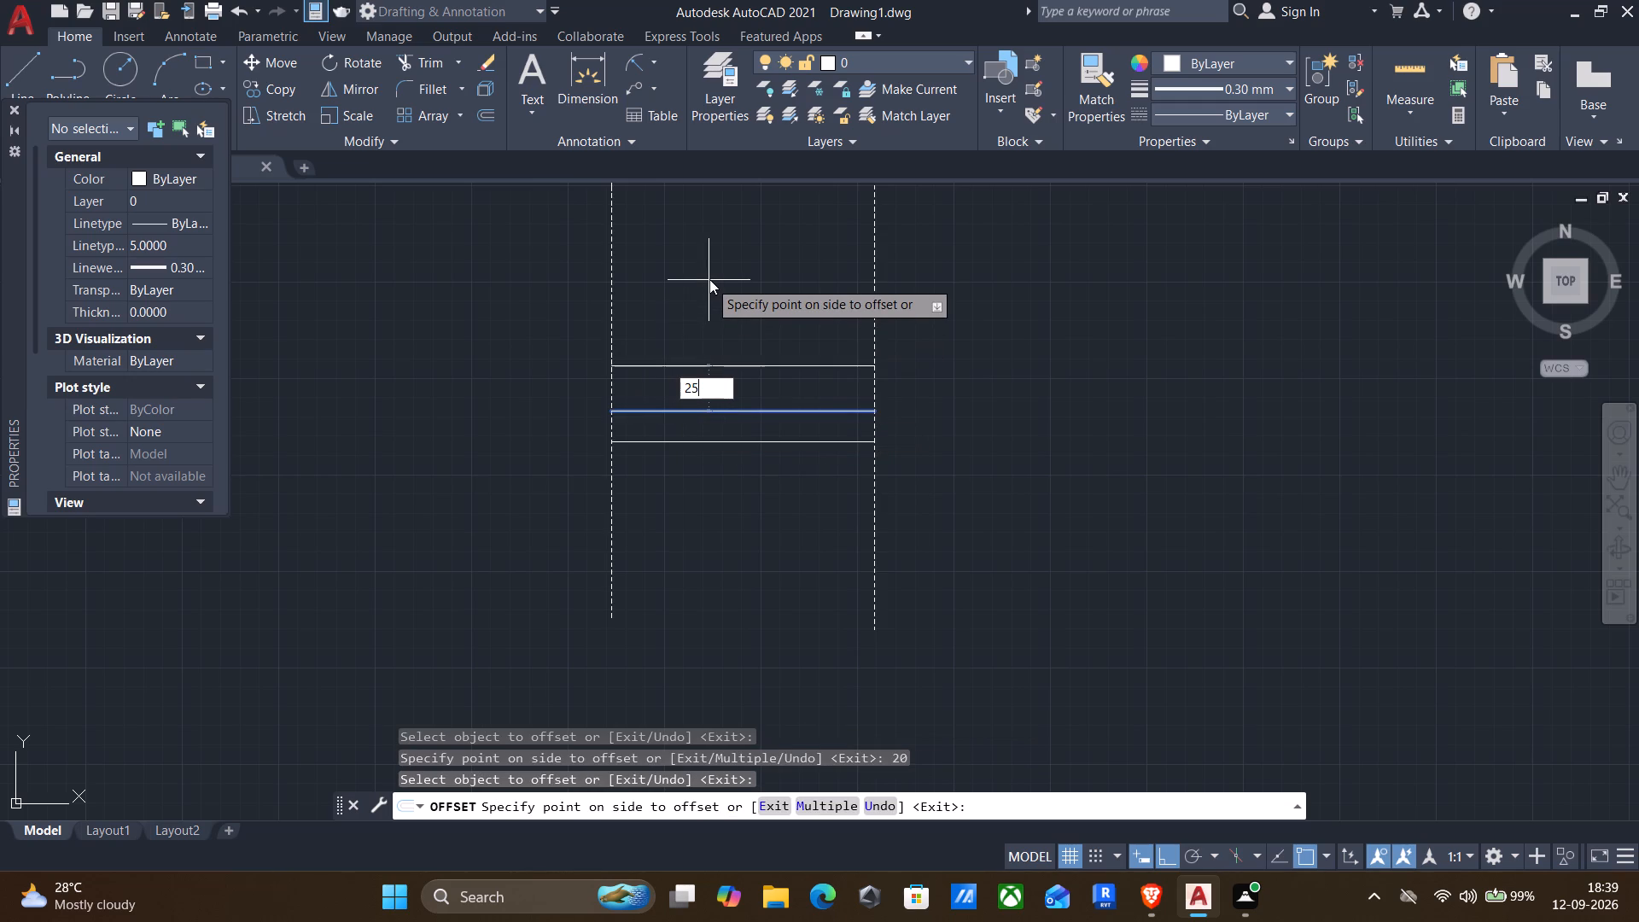
key(Return)
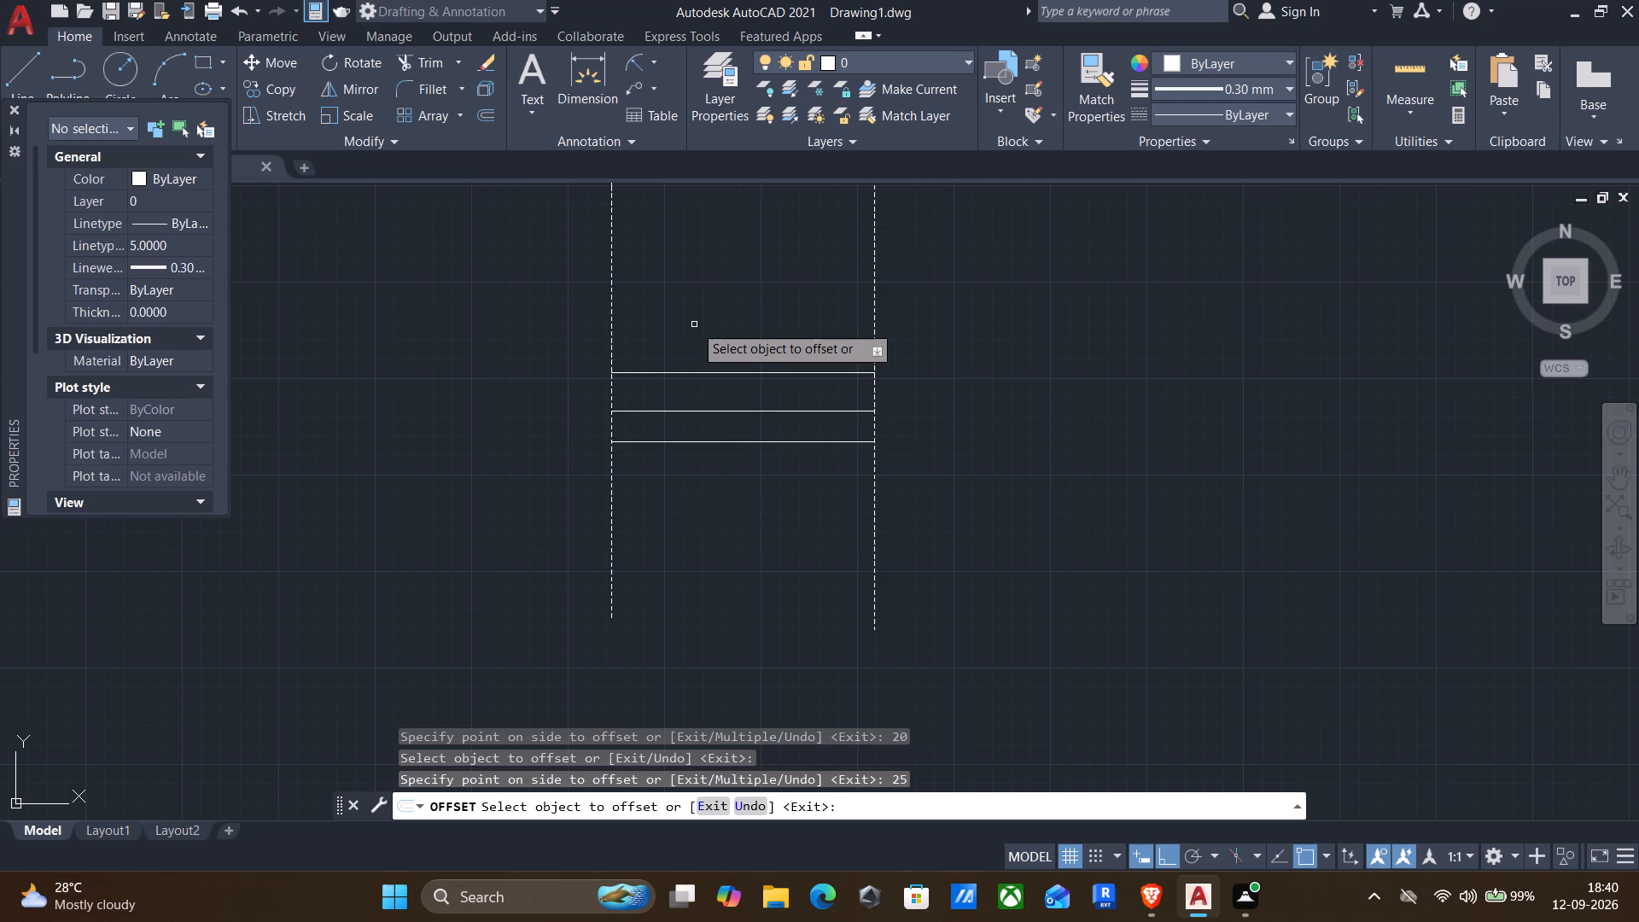
key(Escape)
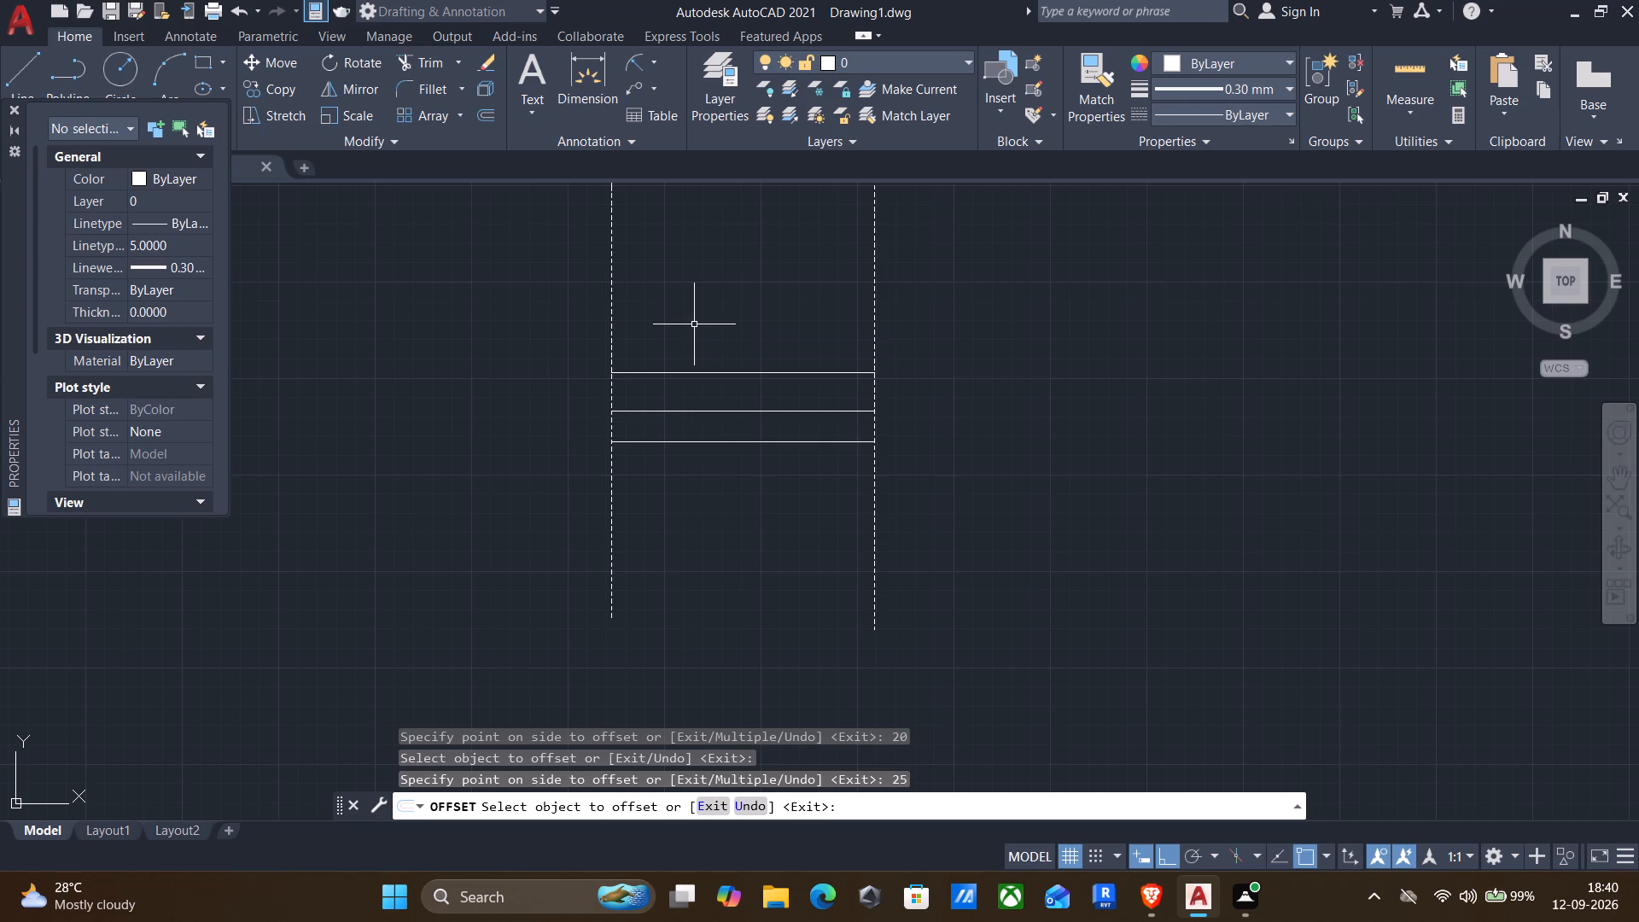
Draw a vertical line about 351 long downward from the plate's top edge at the inner end of the 70 dimension, crossing the three horizontal lines.
middle_drag(709, 318, 705, 583)
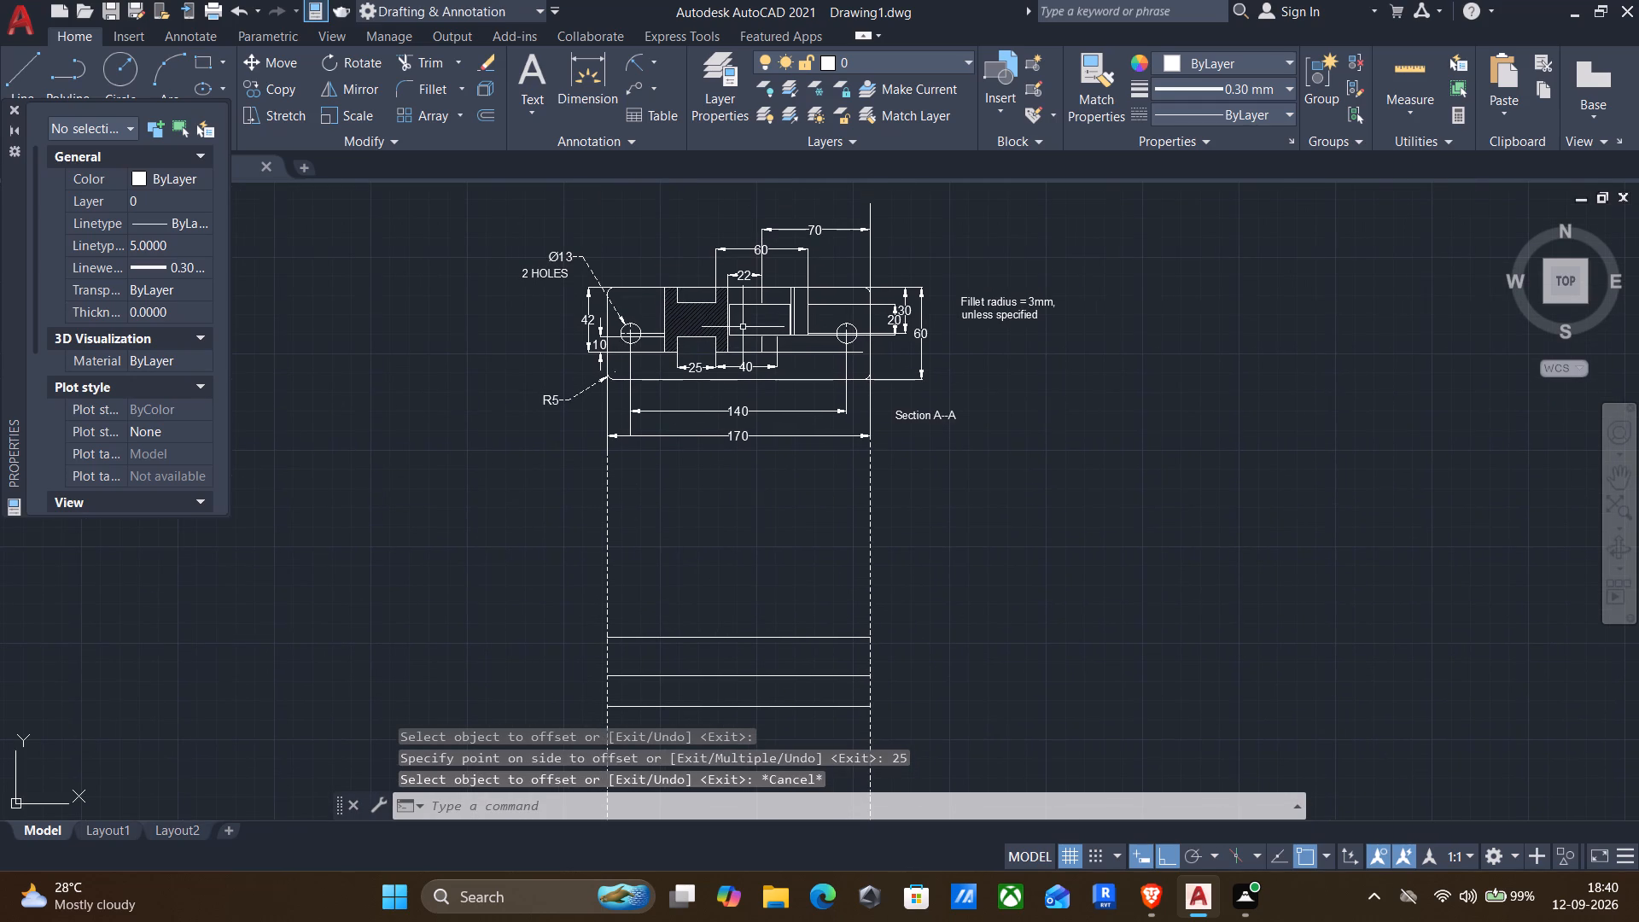
key(l)
key(Return)
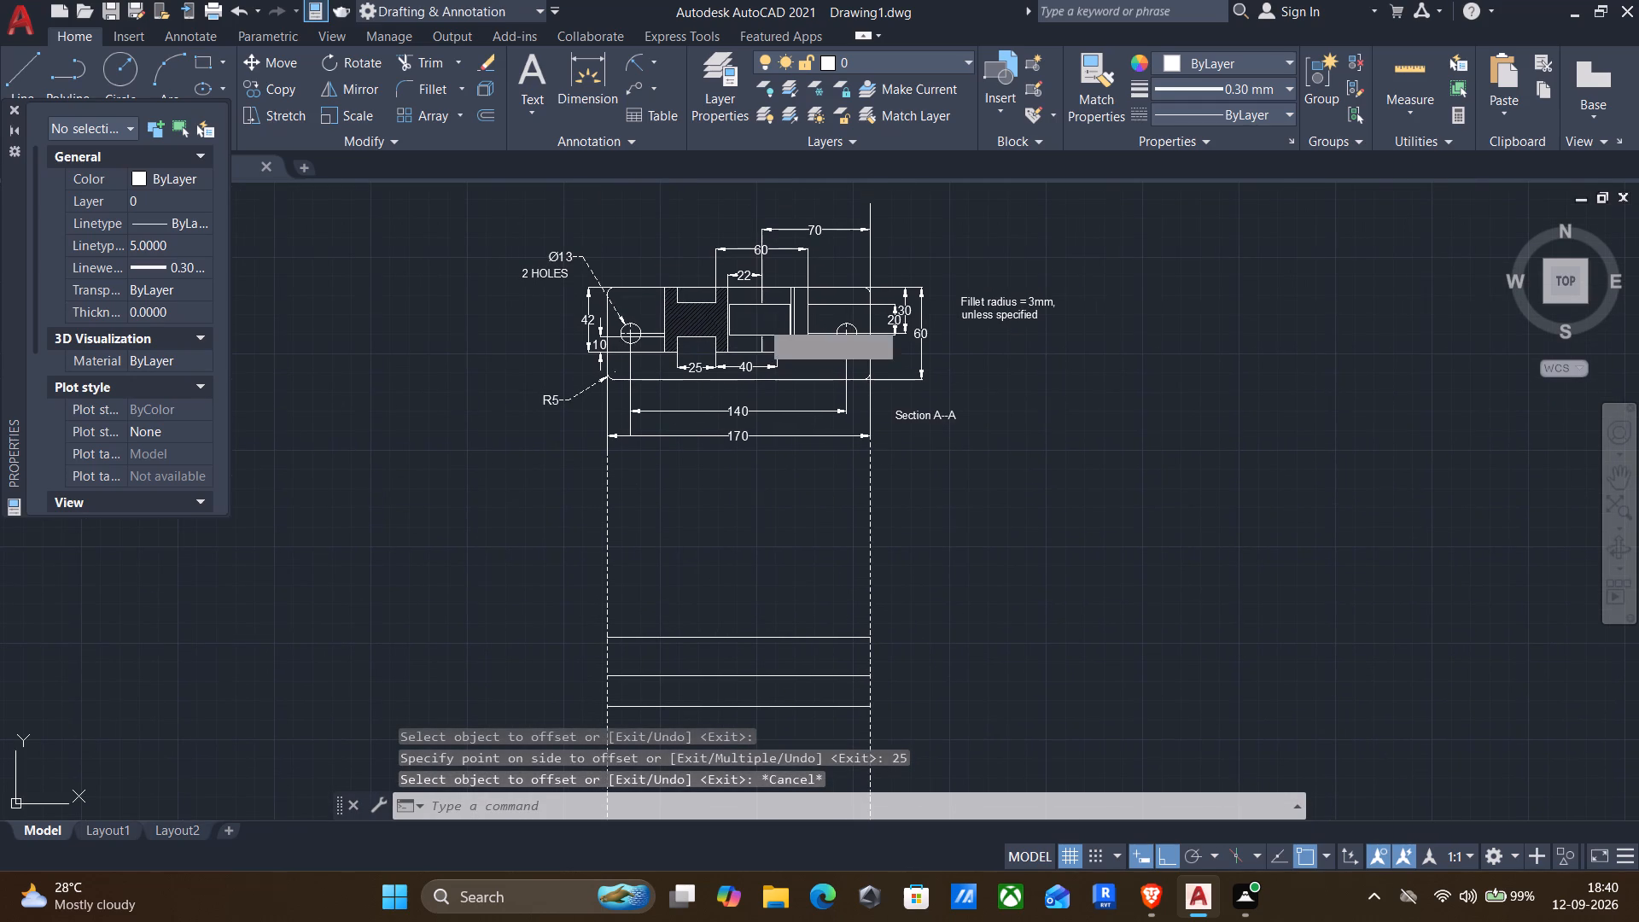
click(763, 282)
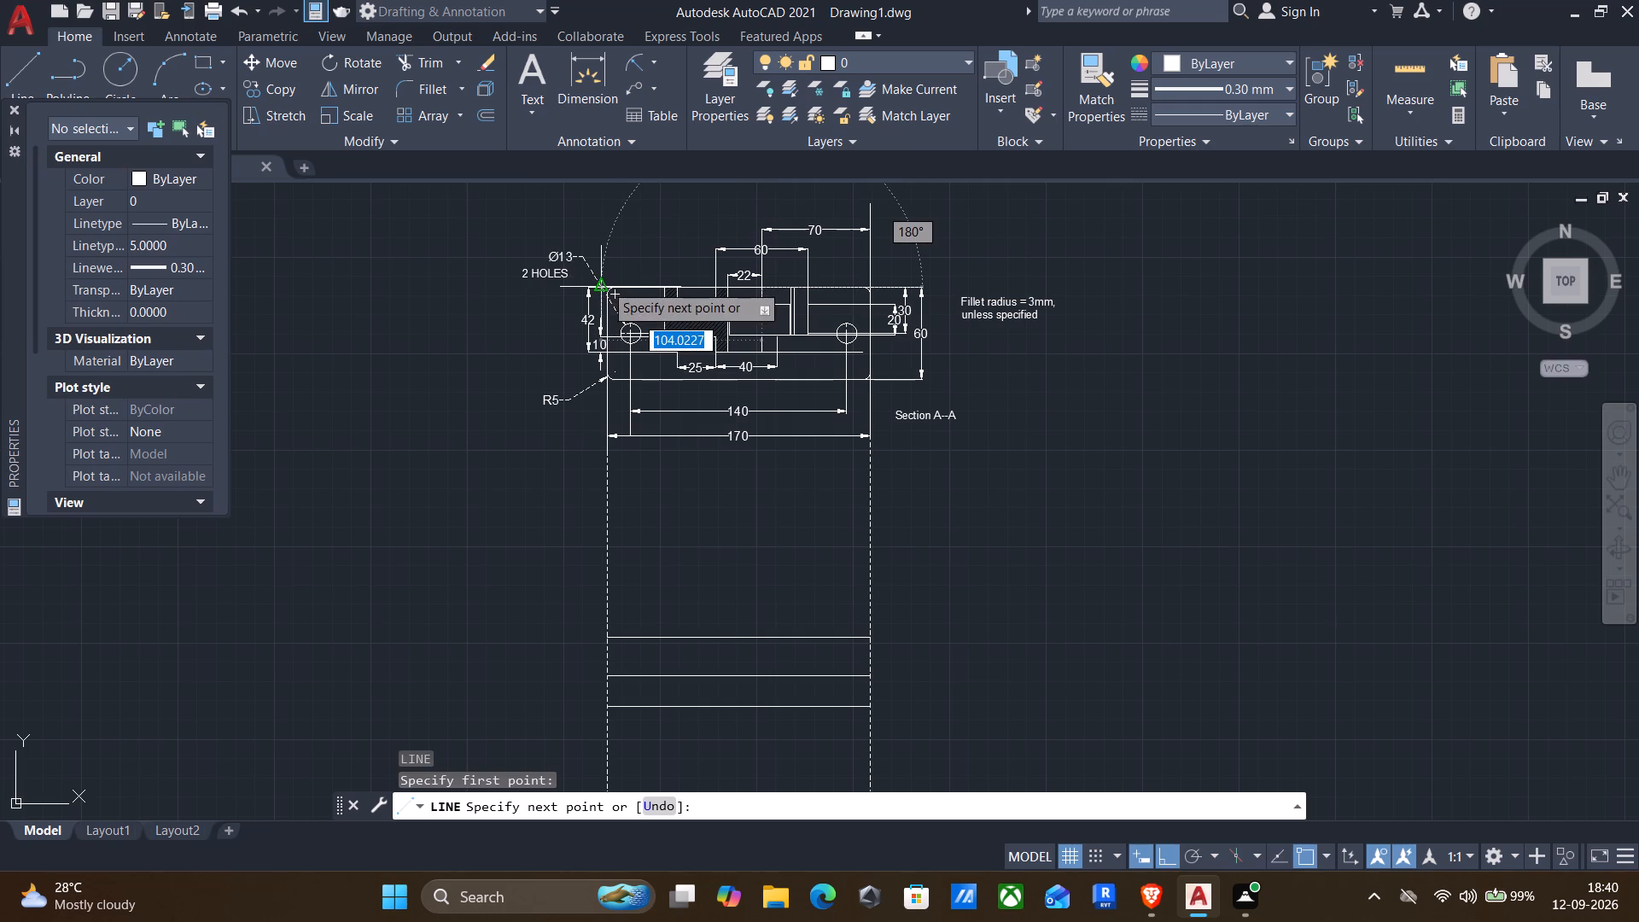
scroll(605, 283, up, 3)
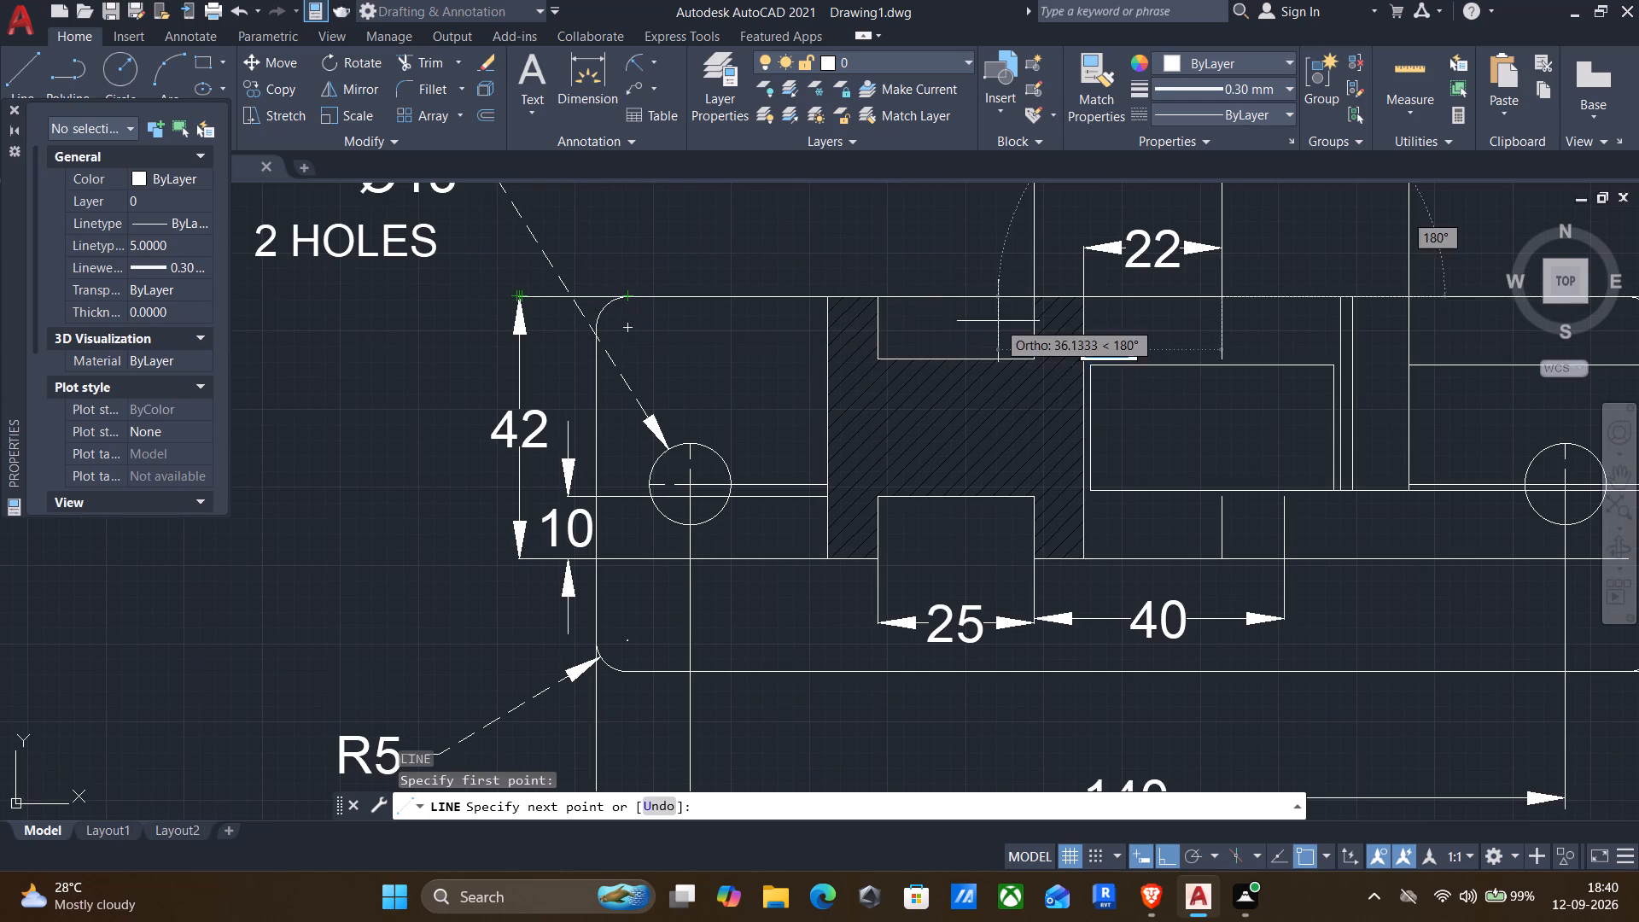
middle_drag(1000, 324, 85, 421)
scroll(84, 417, up, 1)
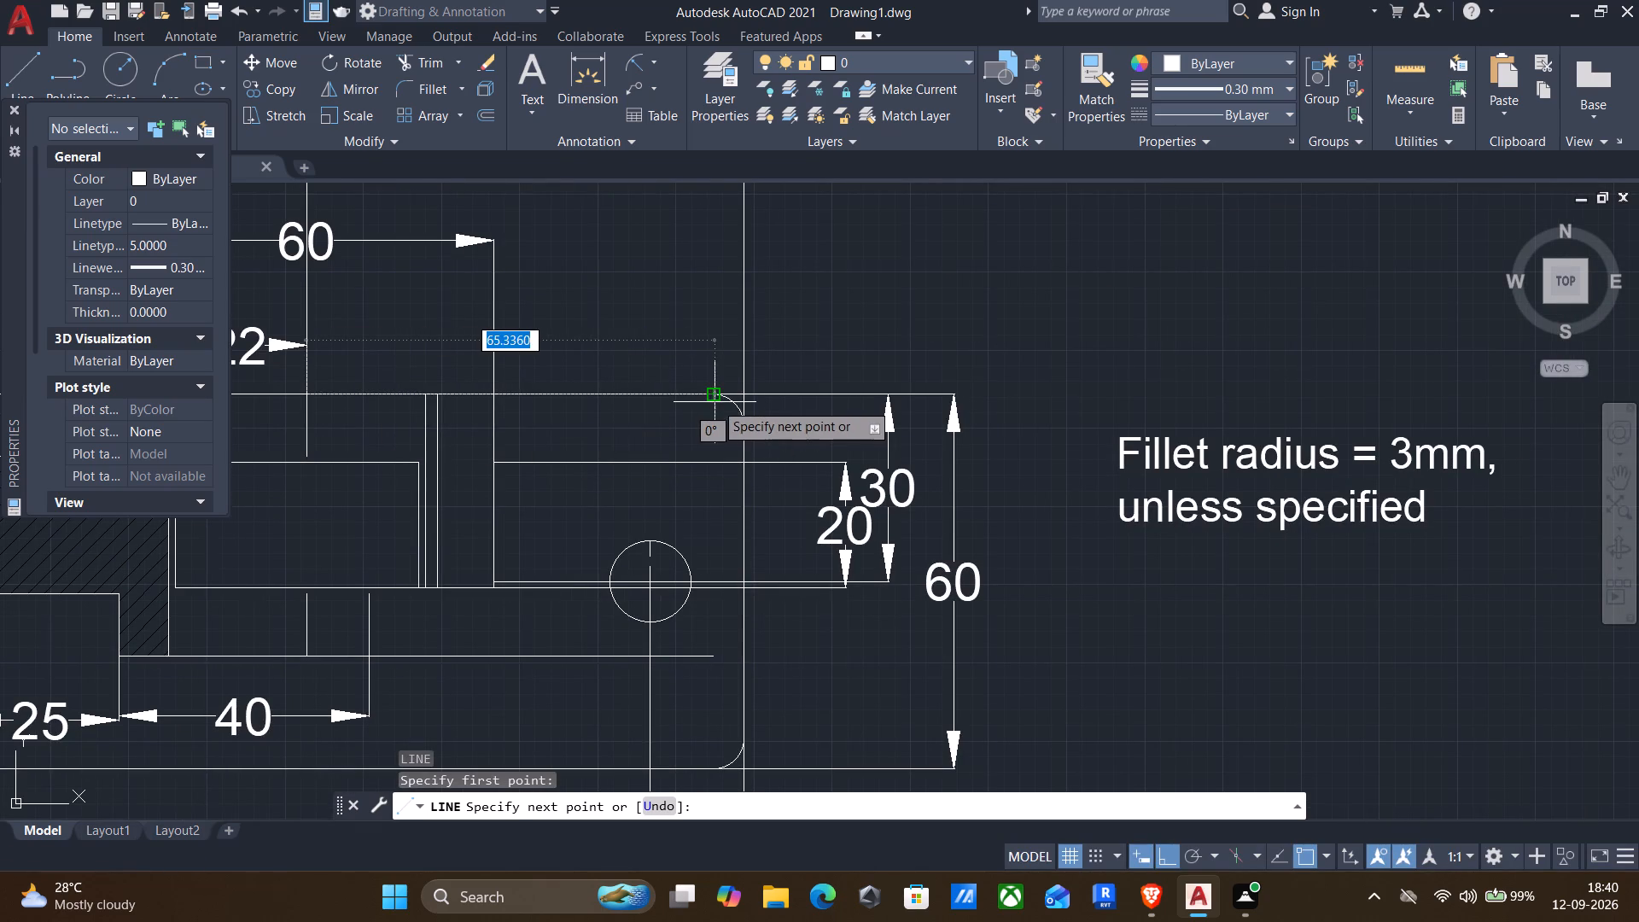
scroll(721, 389, up, 2)
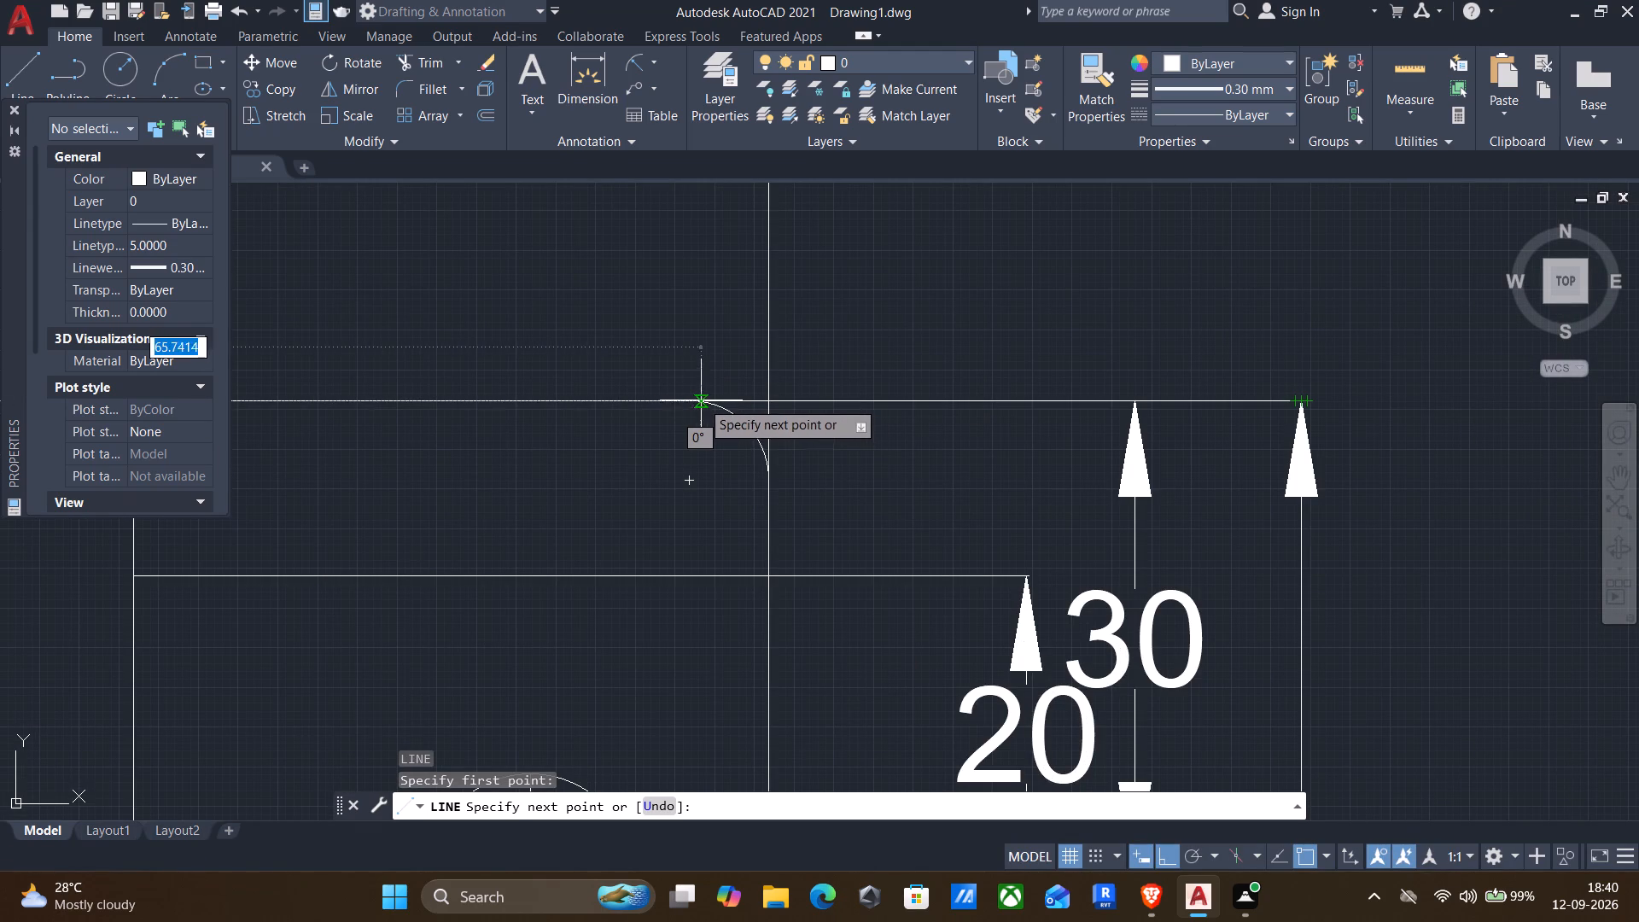
middle_drag(688, 404, 863, 373)
scroll(906, 358, down, 2)
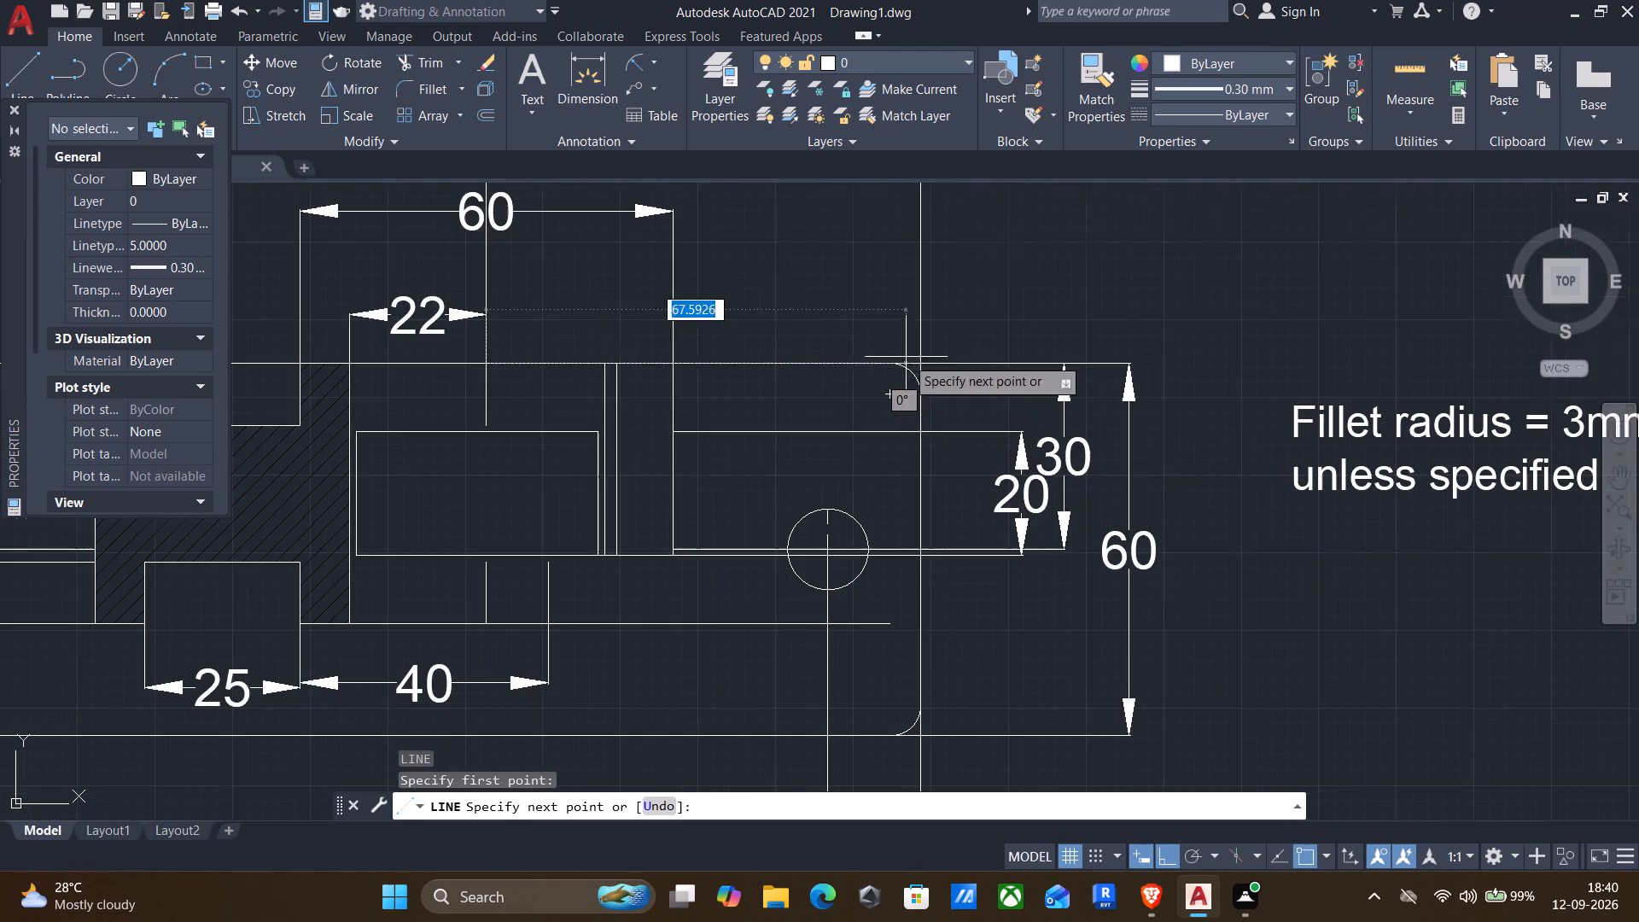
middle_drag(850, 436, 1169, 407)
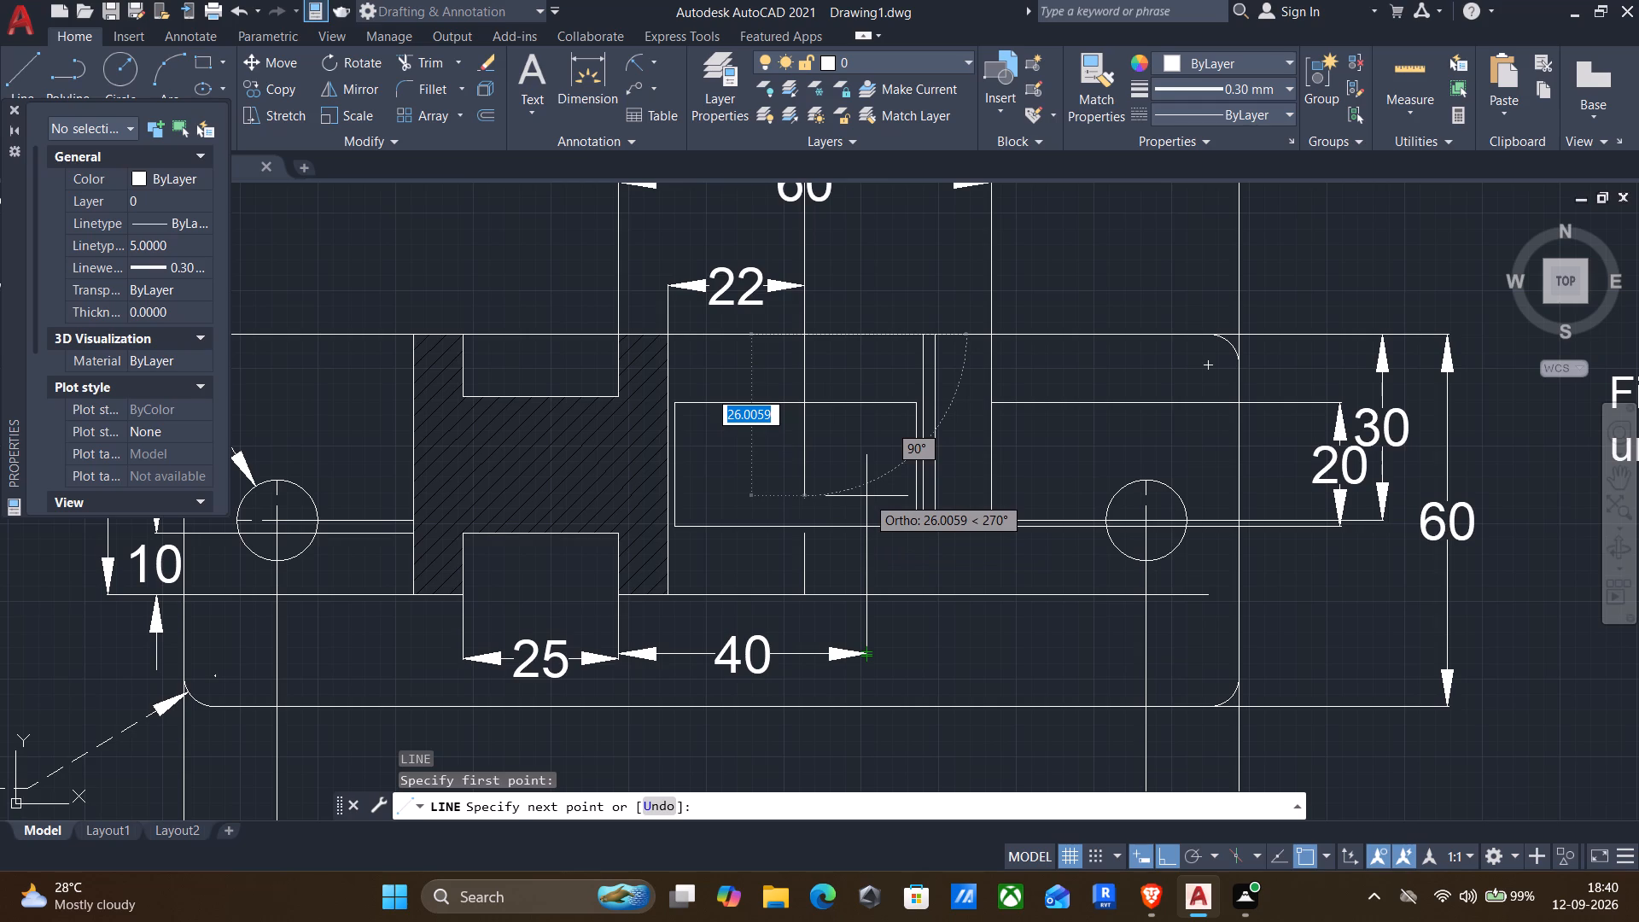
middle_drag(801, 715, 872, 422)
scroll(875, 458, down, 1)
middle_drag(913, 678, 983, 435)
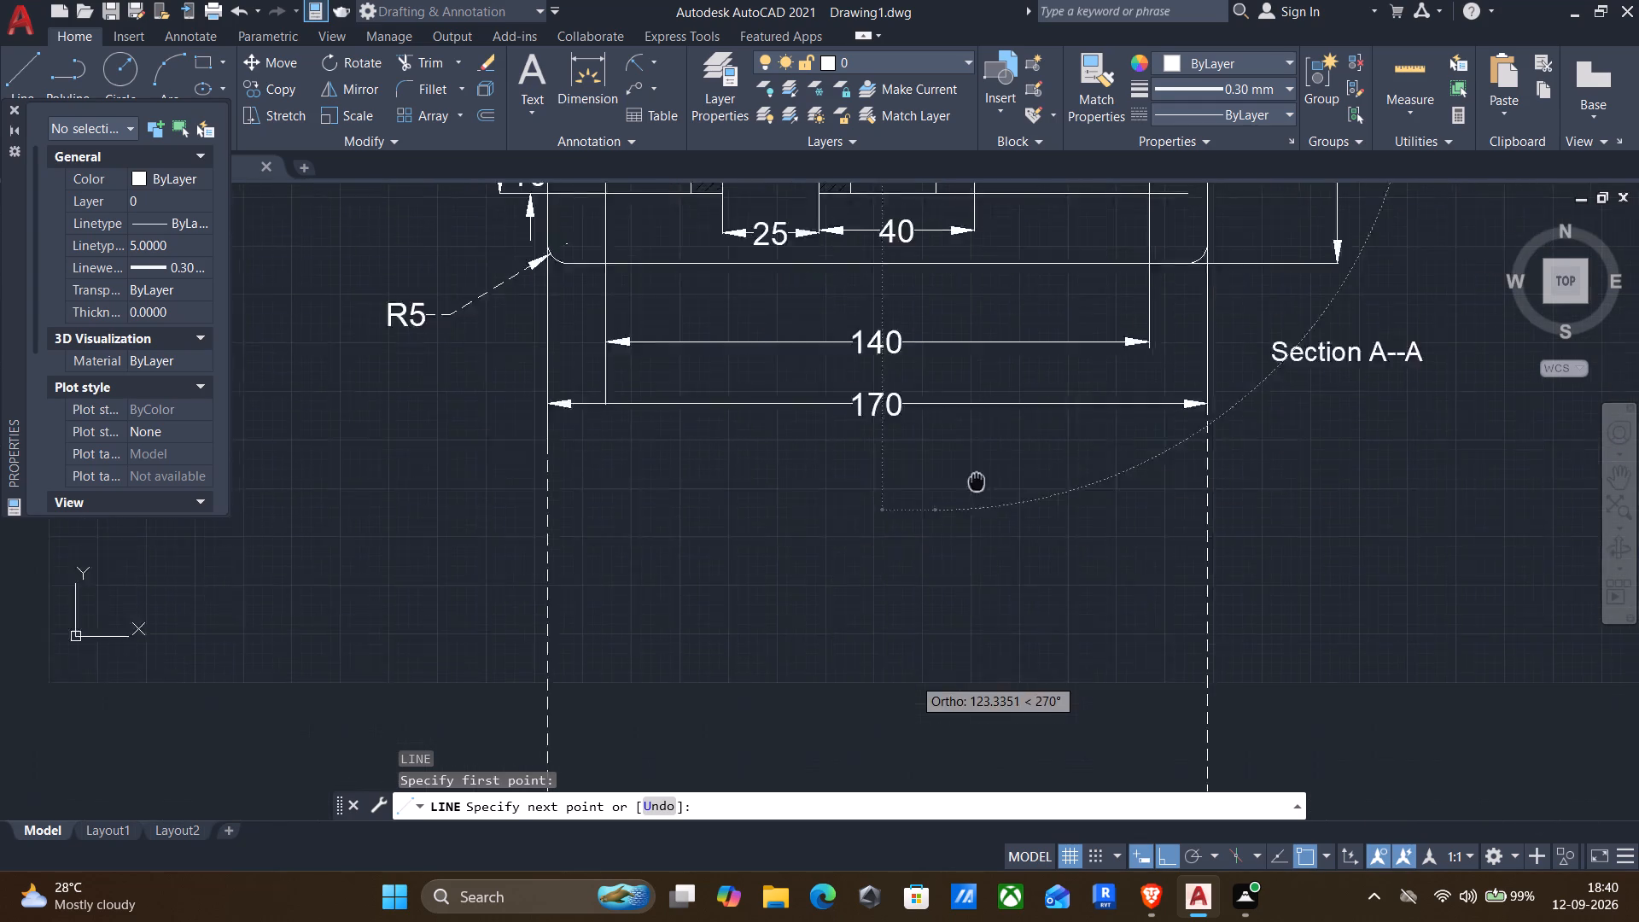
middle_drag(983, 435, 984, 423)
scroll(986, 433, down, 3)
middle_drag(975, 618, 990, 480)
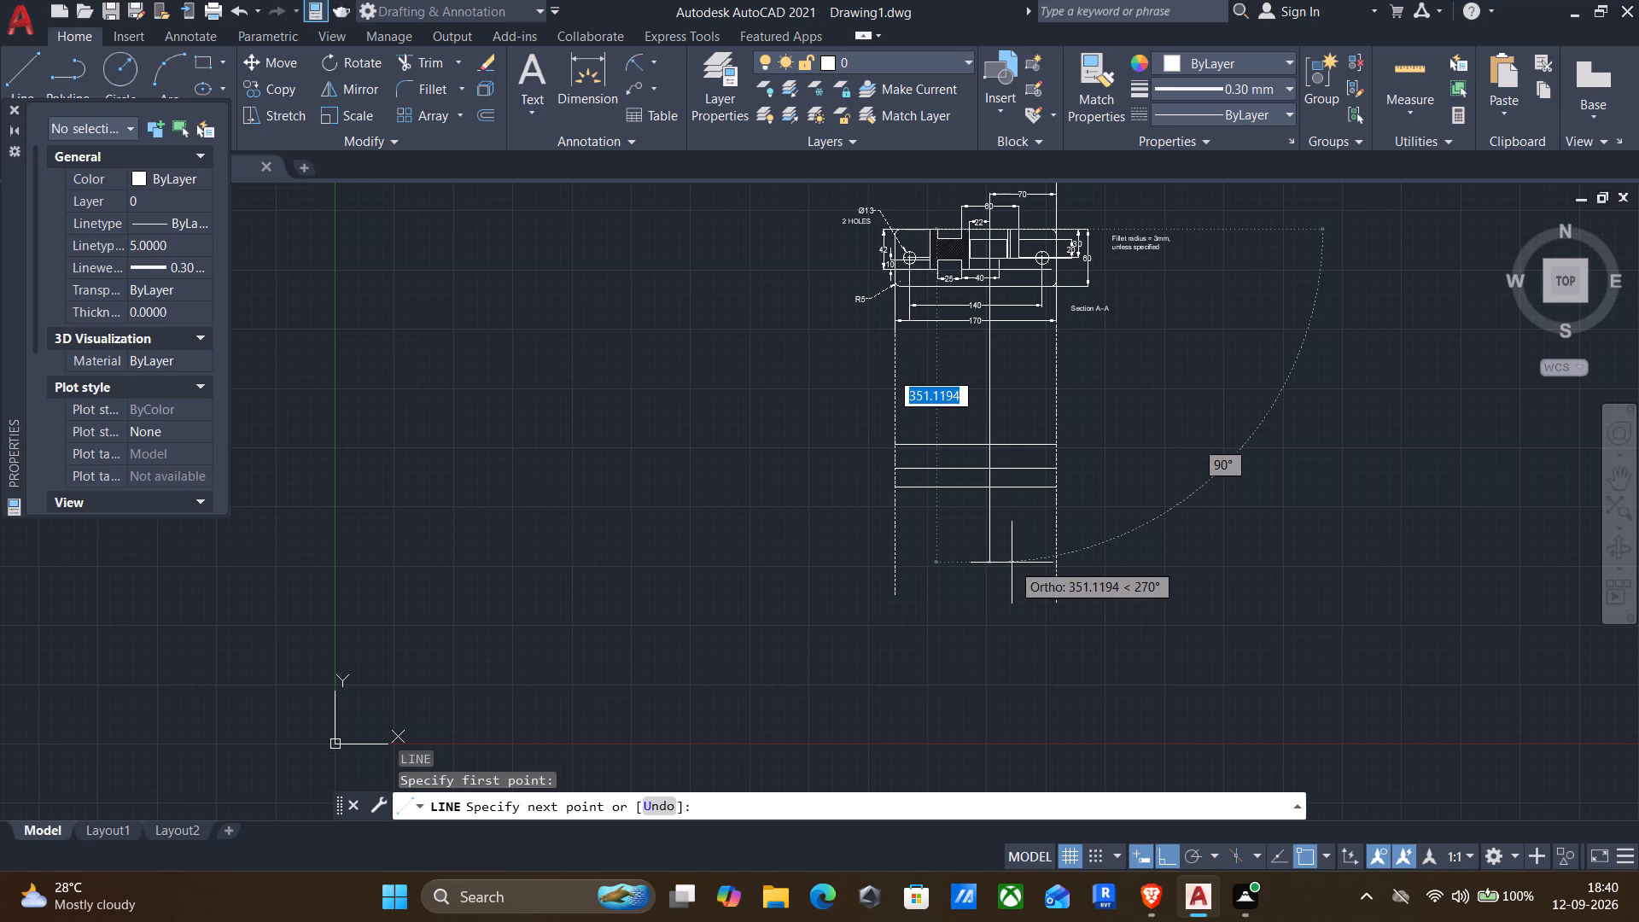
click(1012, 563)
key(Escape)
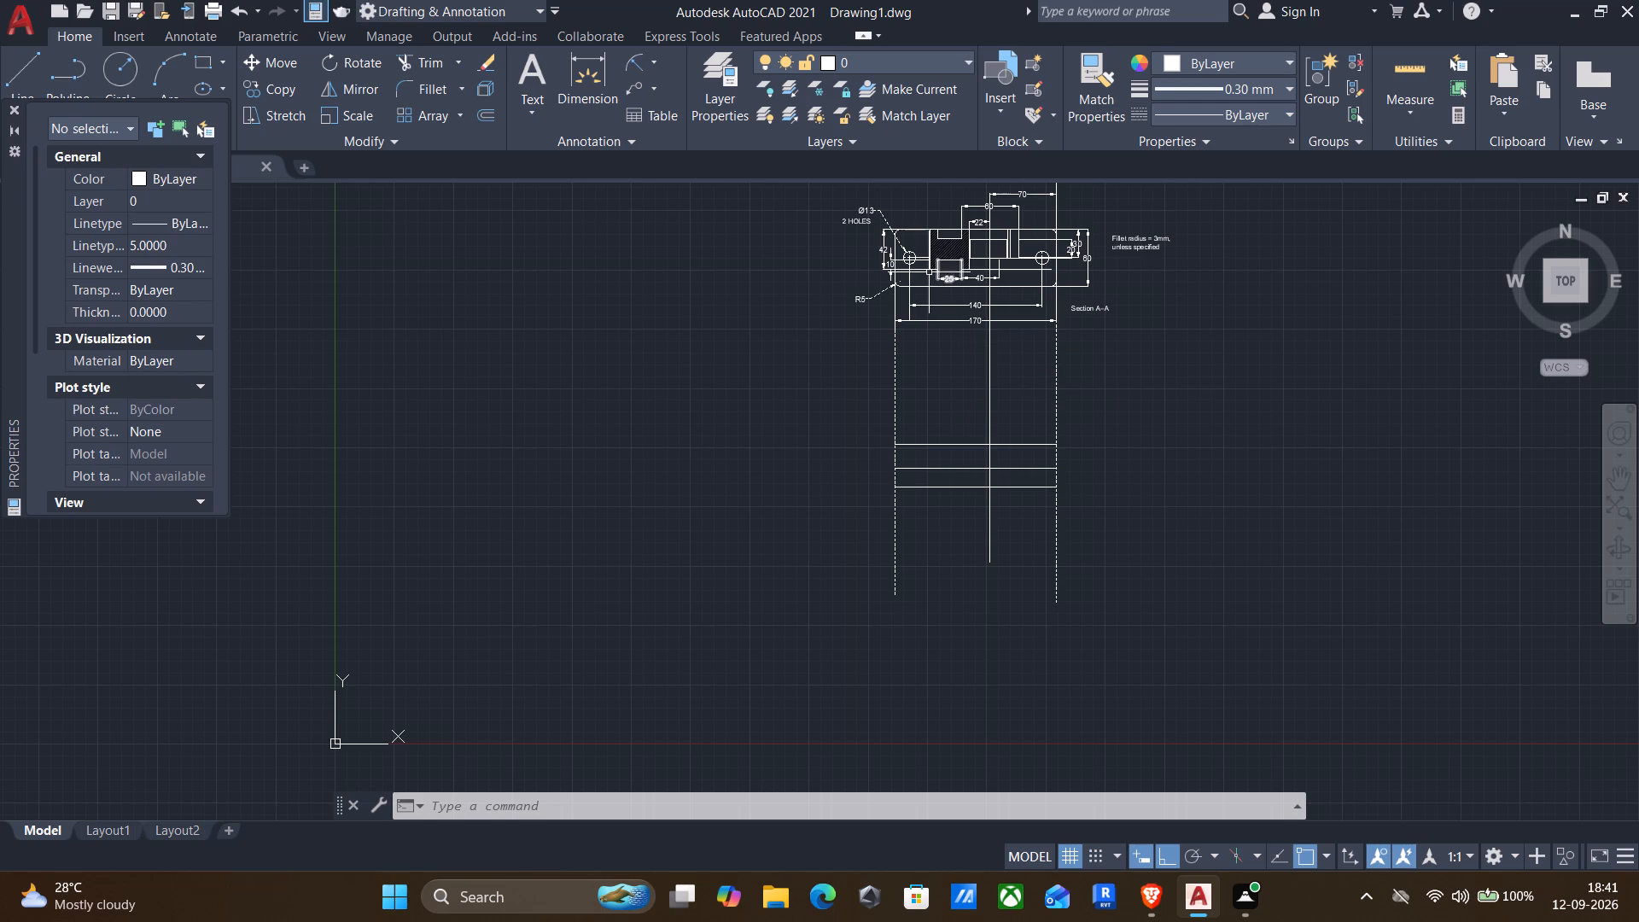
Delete both dashed projection lines running down from the plate's outer edges.
click(895, 350)
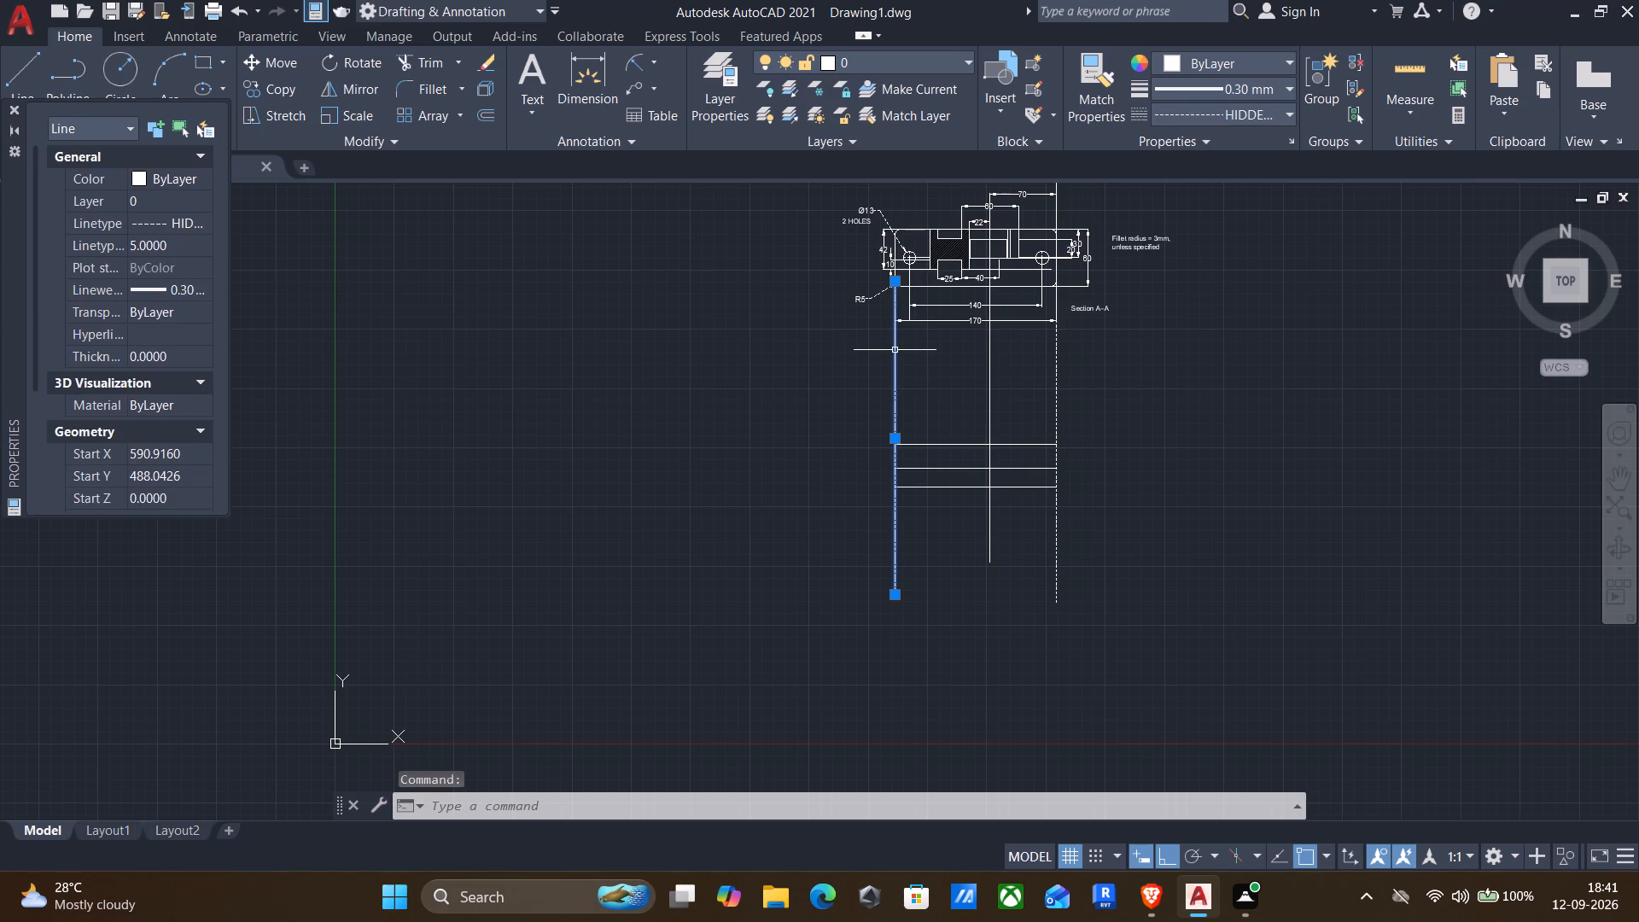
key(Delete)
click(1055, 398)
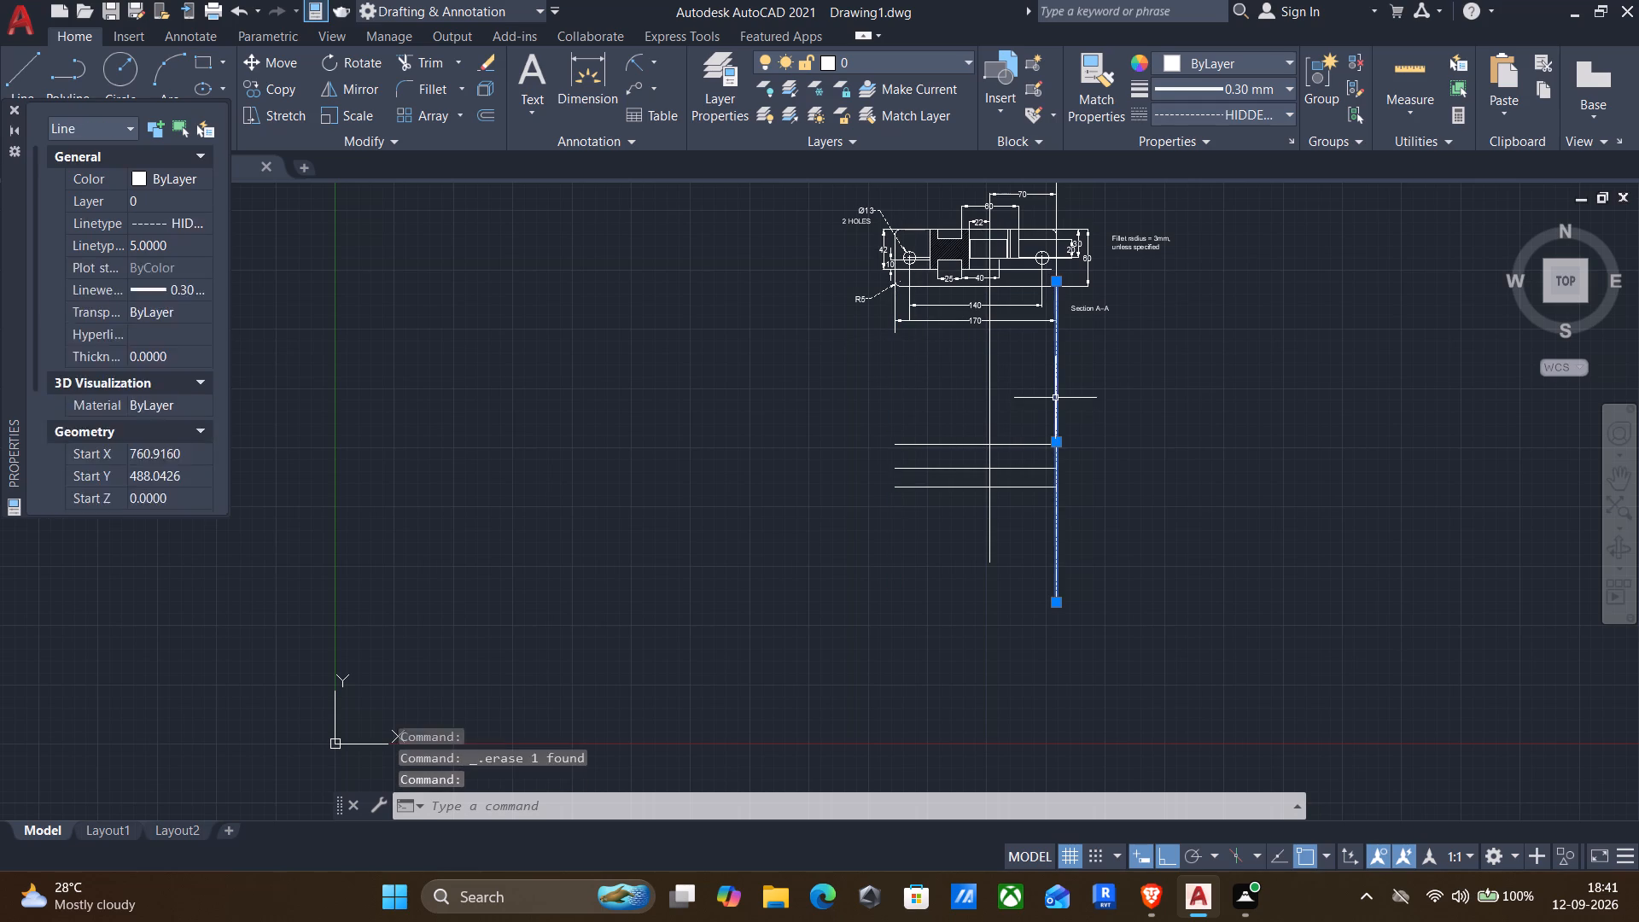
key(Delete)
Close the right ends of the three horizontal lines with a vertical line from the bottom line to the top line.
key(l)
key(Return)
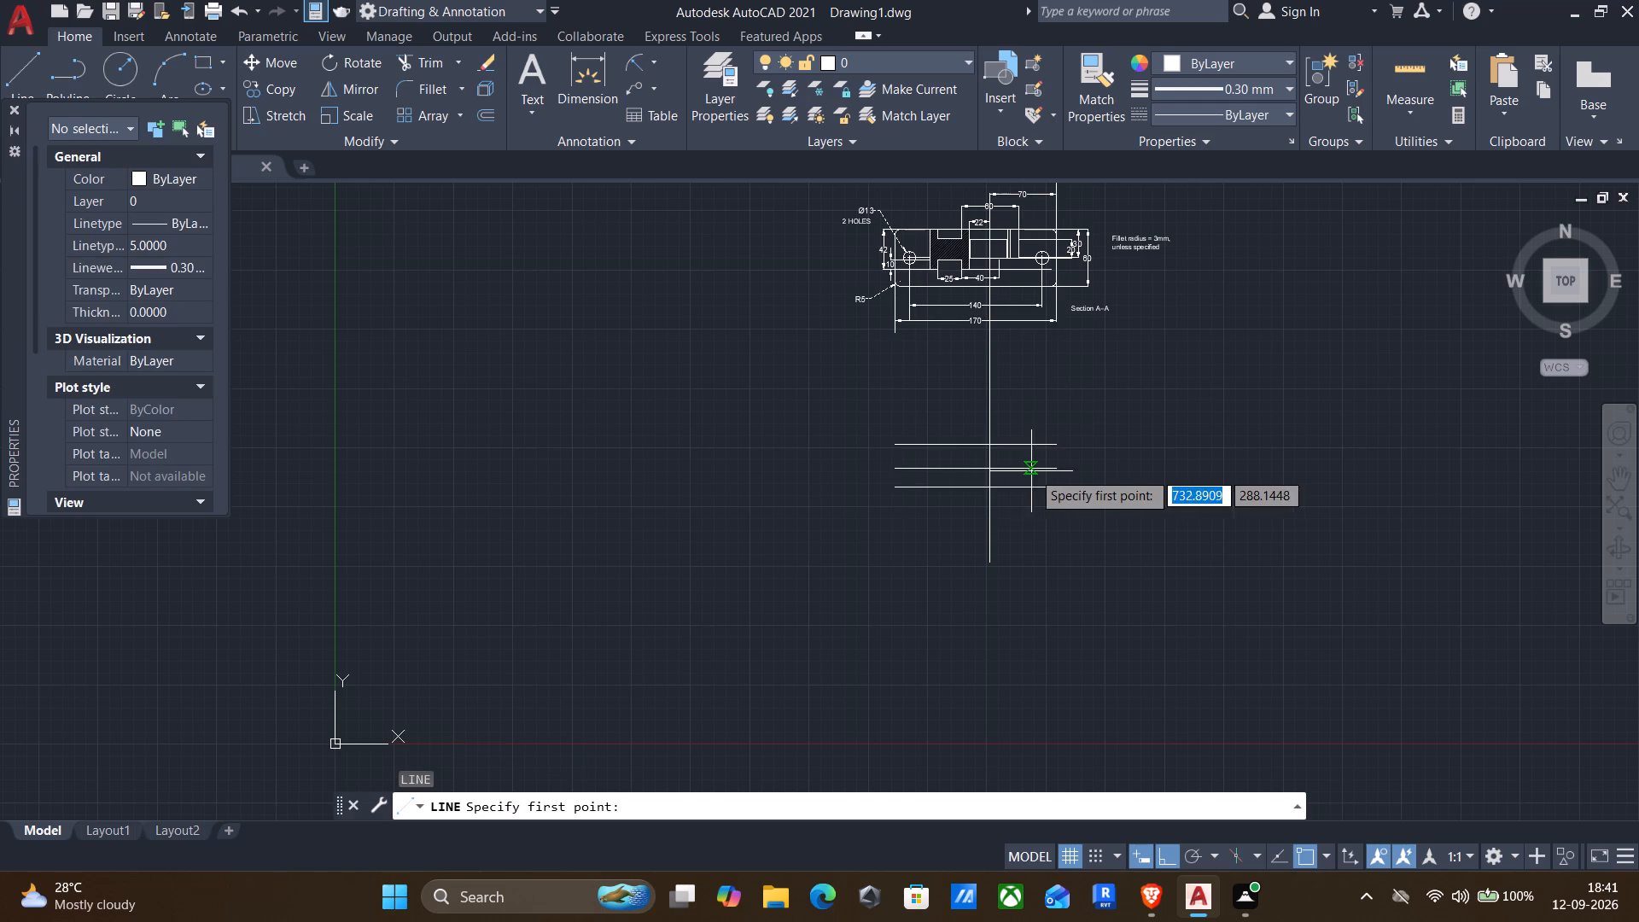
click(1055, 496)
click(1057, 446)
key(Return)
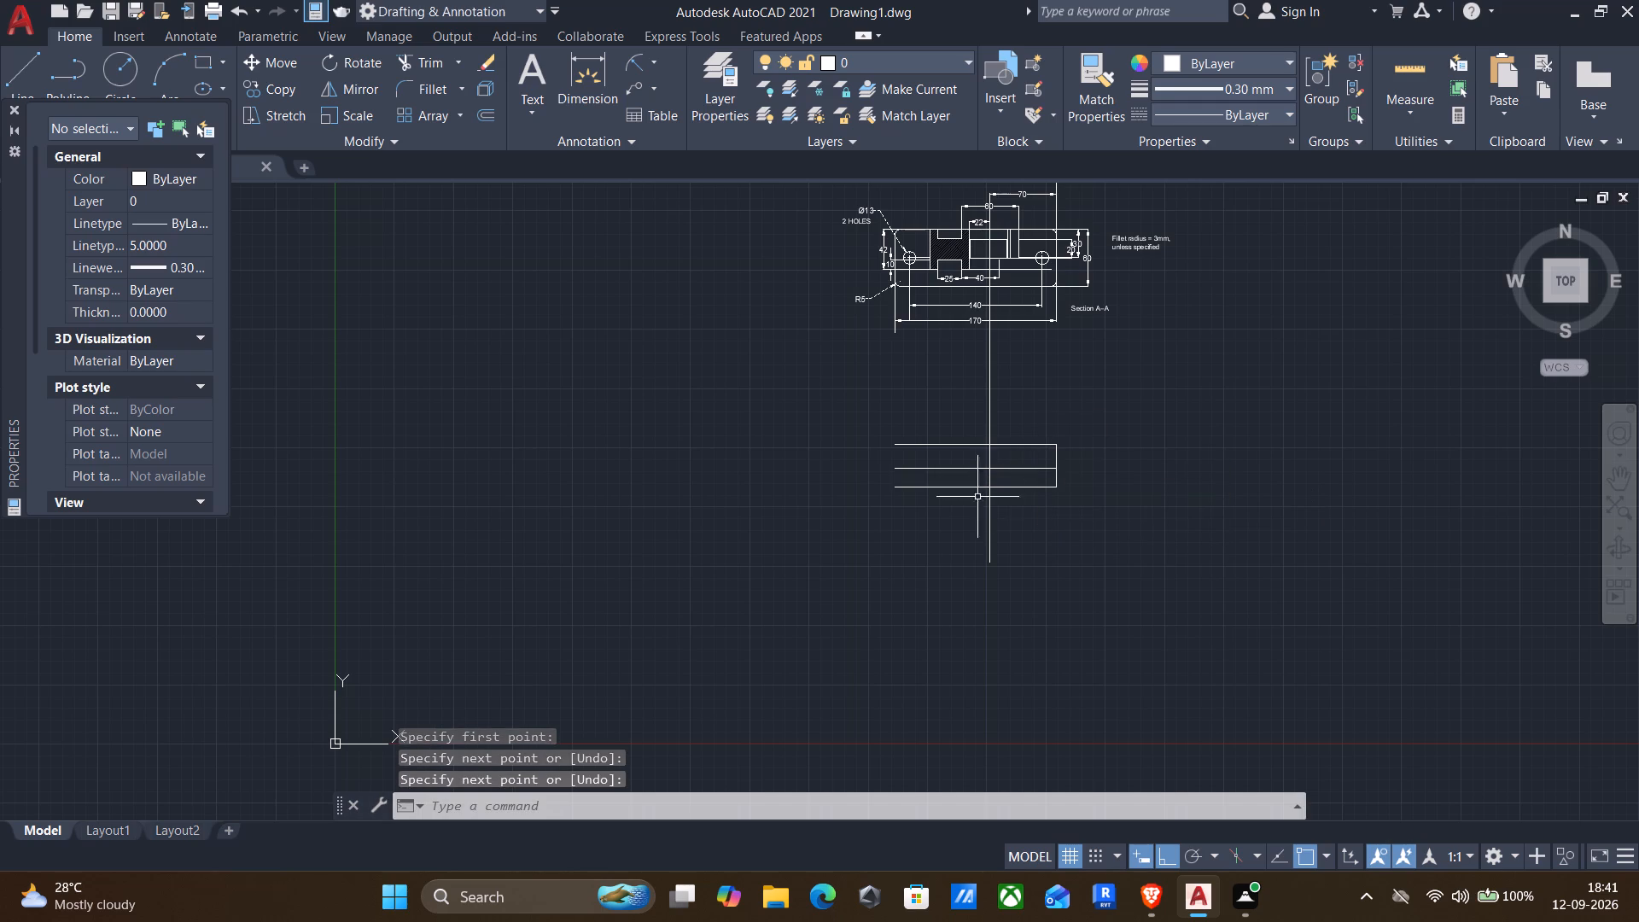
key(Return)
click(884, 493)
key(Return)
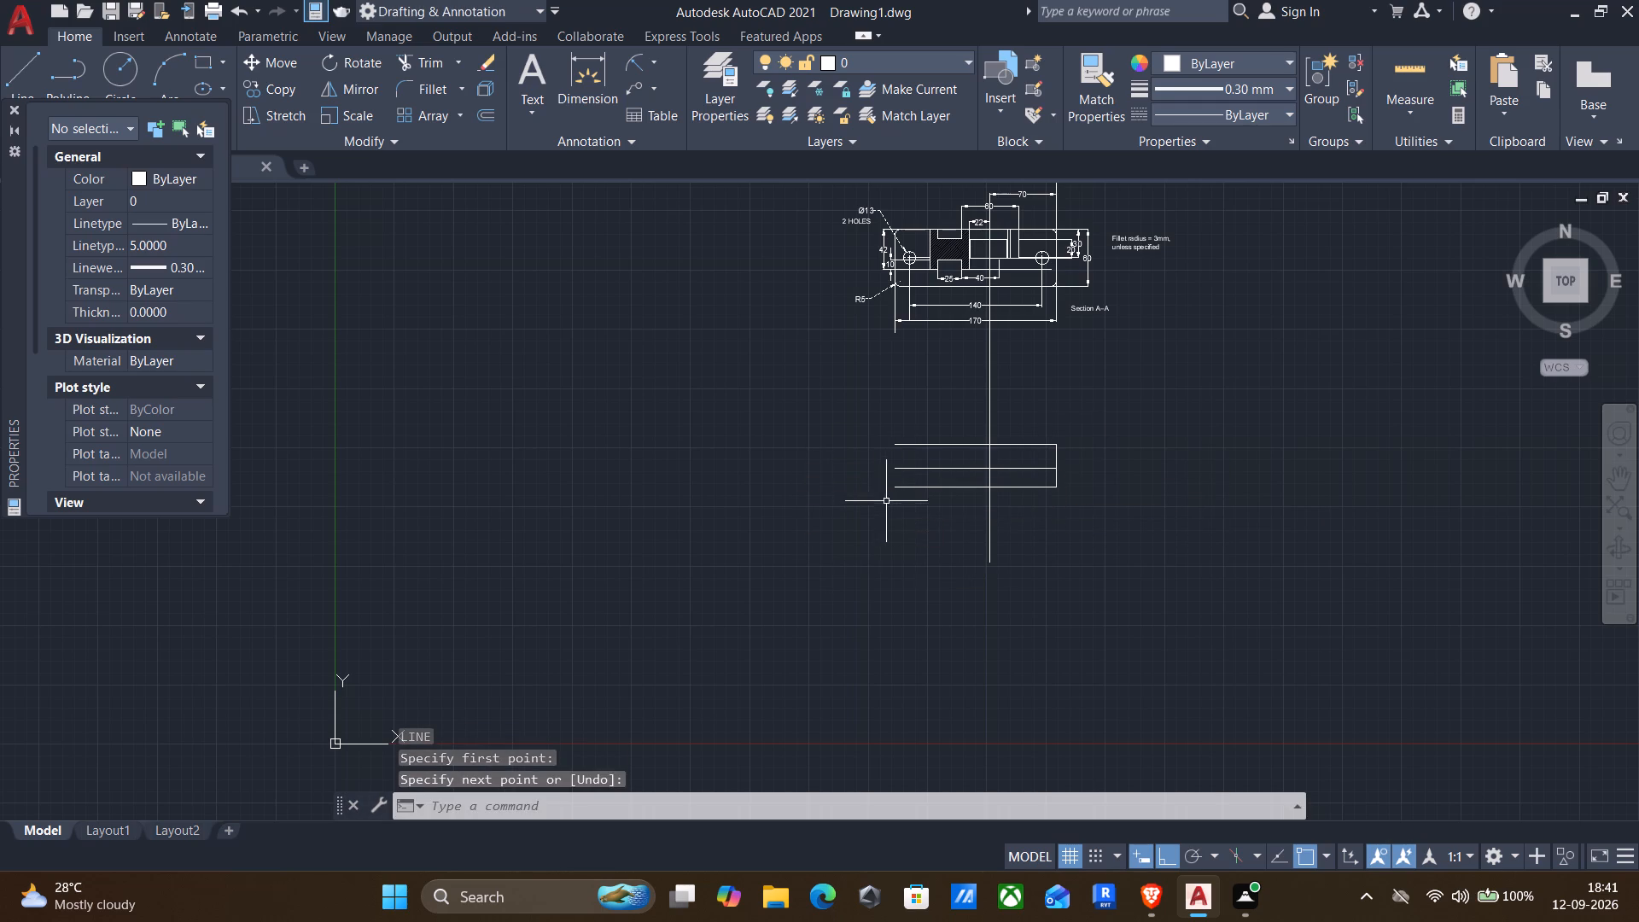
Close the left ends of the three horizontal lines with a vertical line from the bottom line to the top line.
key(Return)
click(898, 492)
click(896, 441)
key(Return)
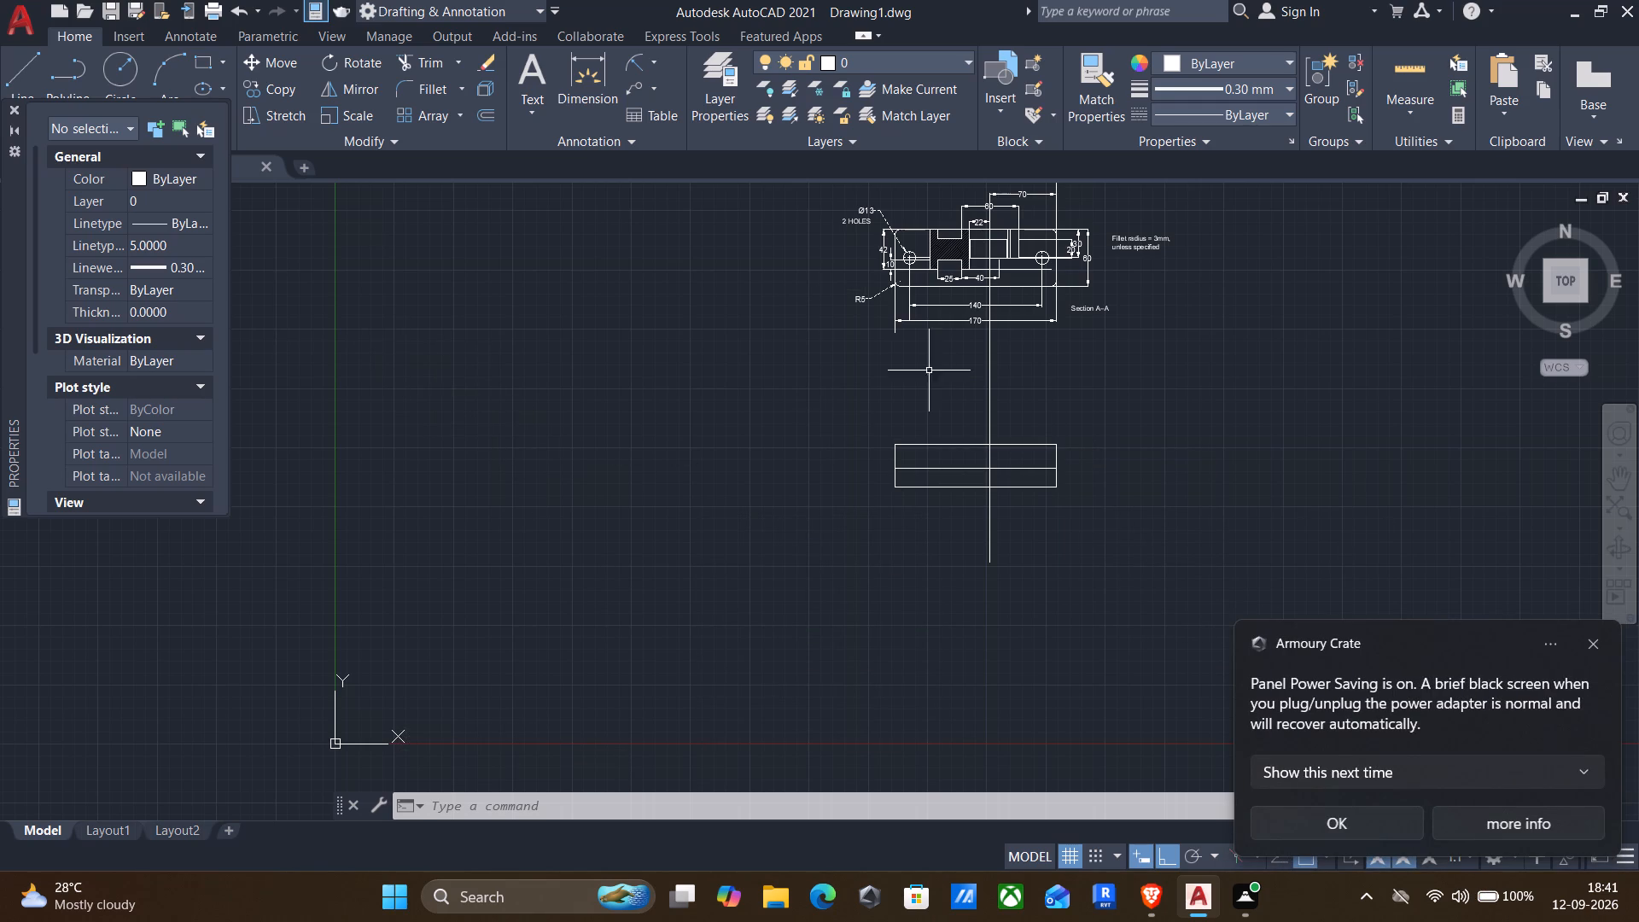
Draw a vertical line from the hatched section's lower outer corner, beside the 10 dimension, down past the three horizontal lines below.
scroll(968, 536, up, 2)
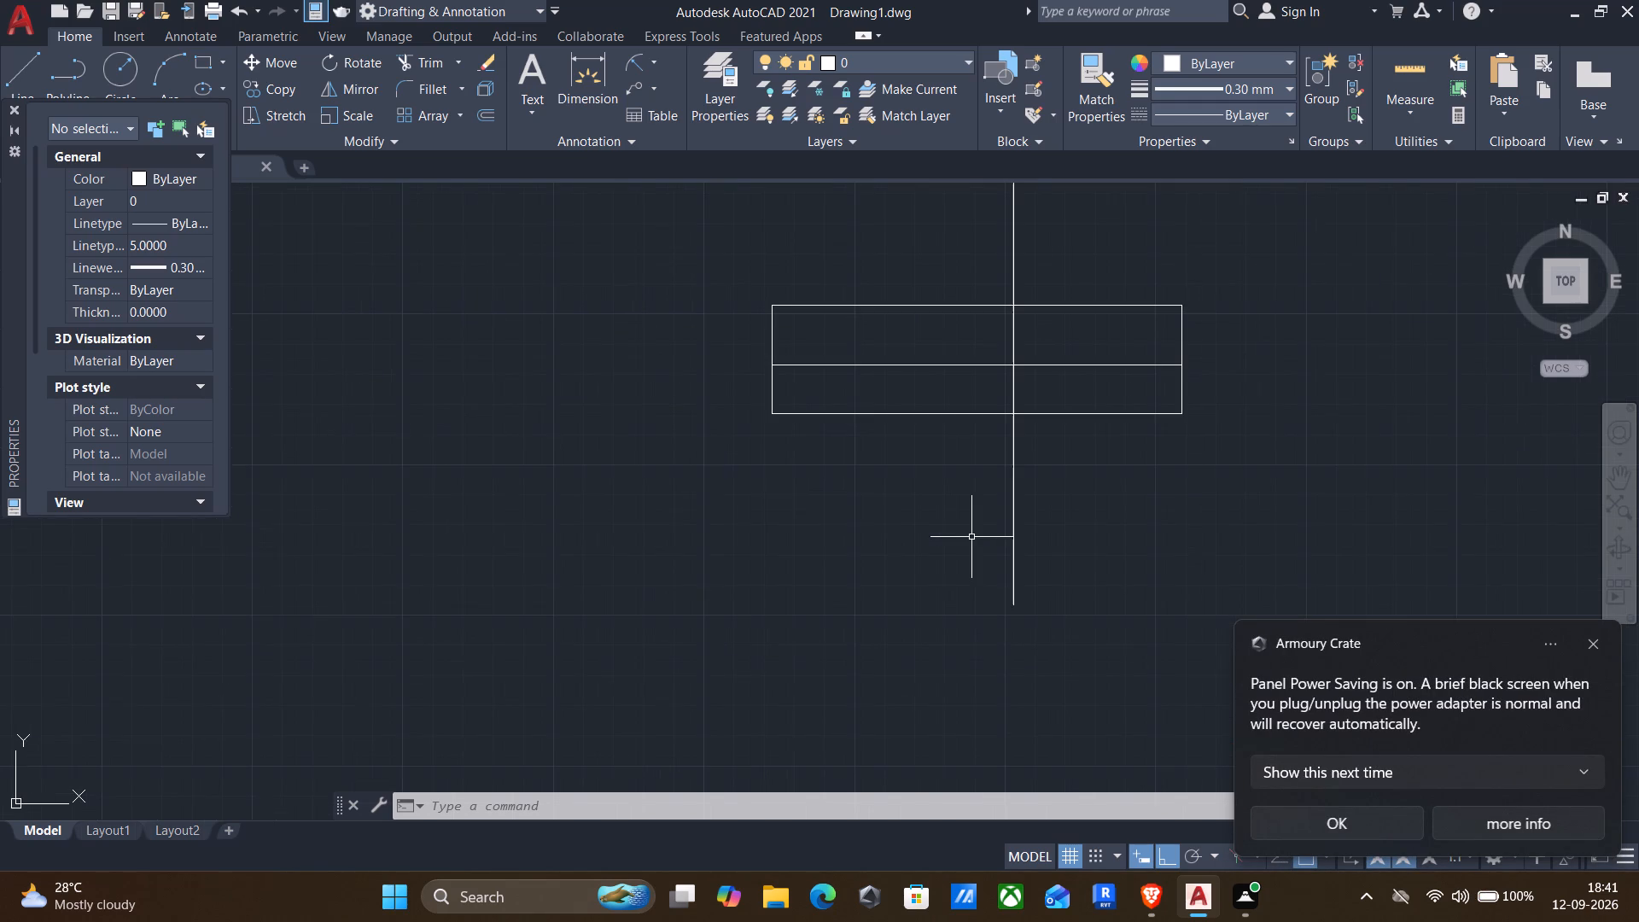
middle_drag(935, 560, 825, 684)
middle_drag(803, 446, 780, 474)
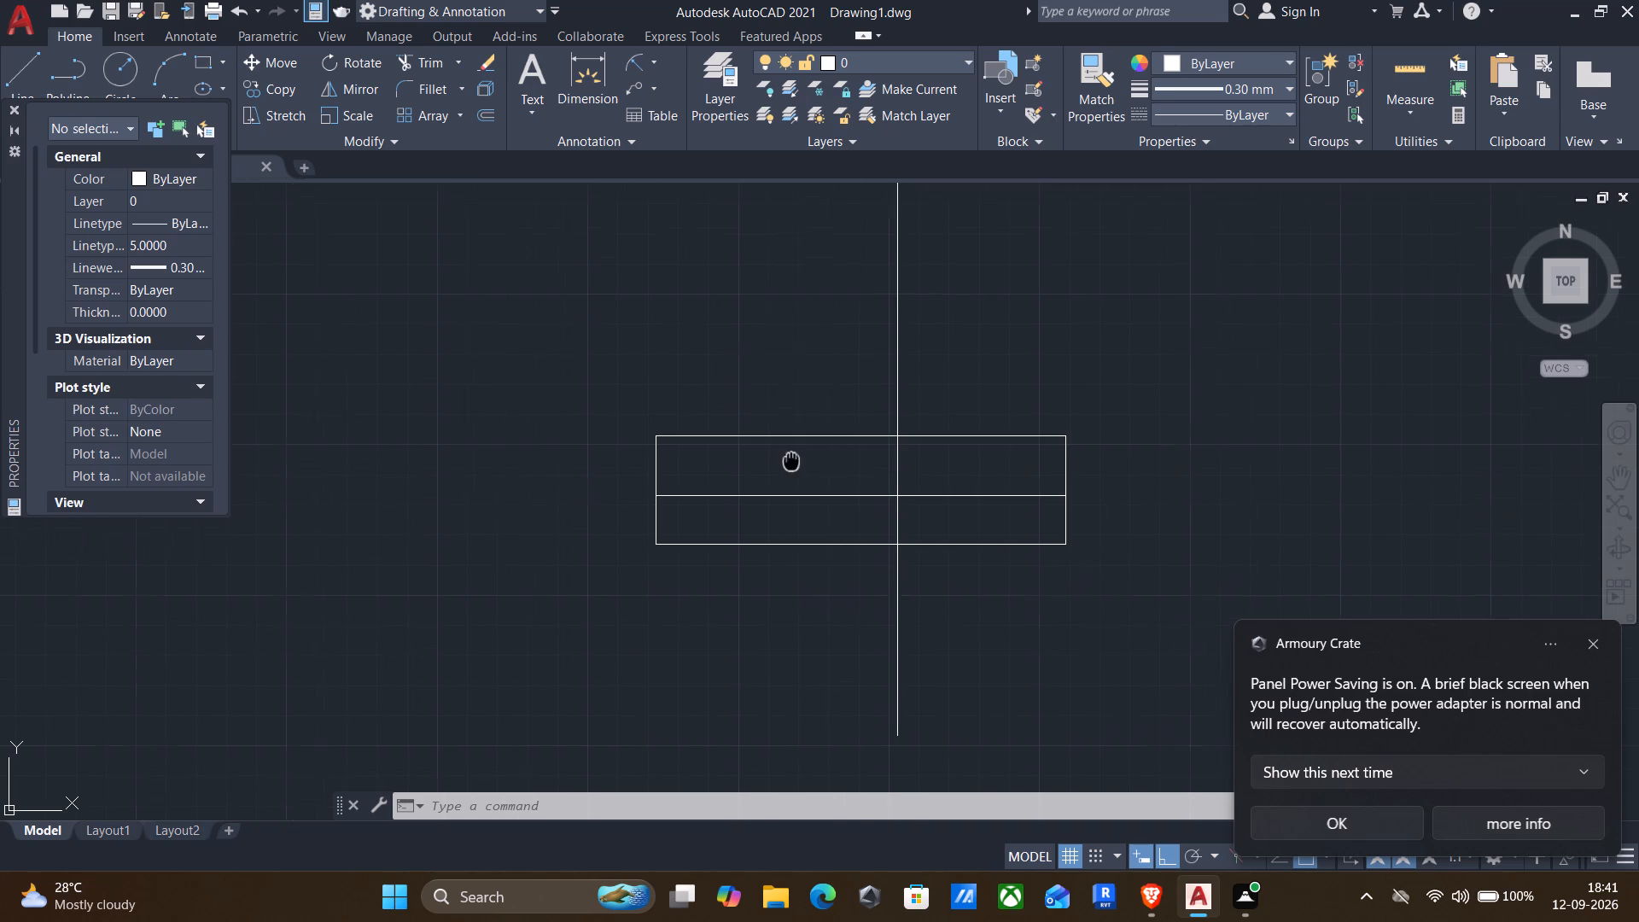
middle_drag(780, 474, 758, 623)
key(l)
key(Return)
middle_drag(768, 564, 778, 878)
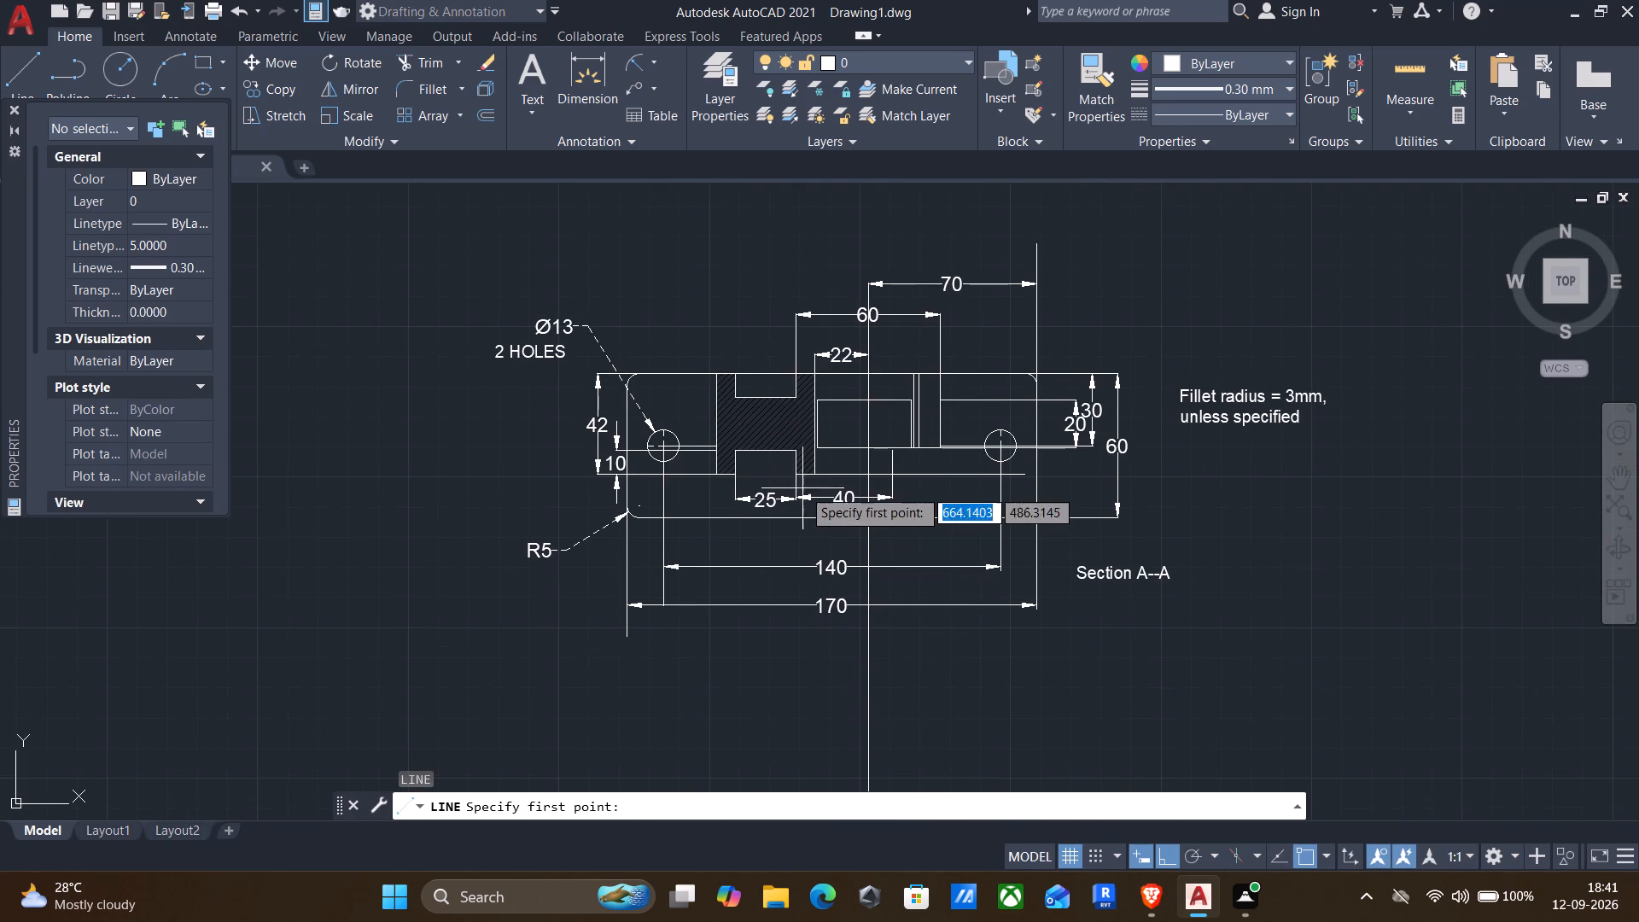
click(714, 471)
middle_drag(685, 632, 687, 483)
scroll(732, 382, down, 2)
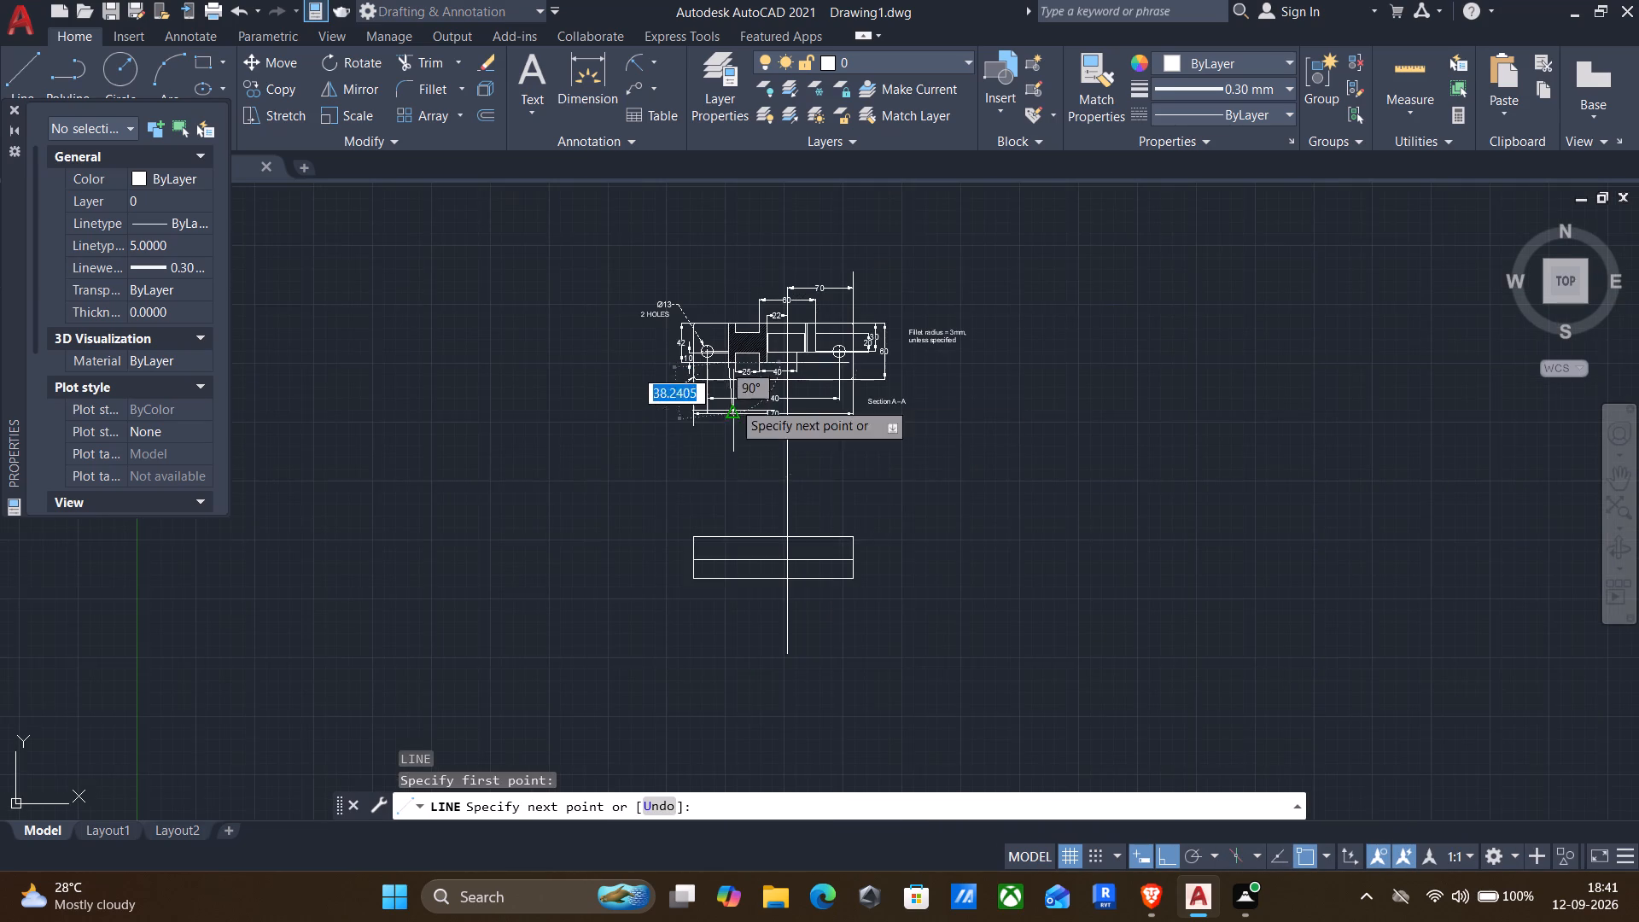
middle_drag(658, 592, 712, 493)
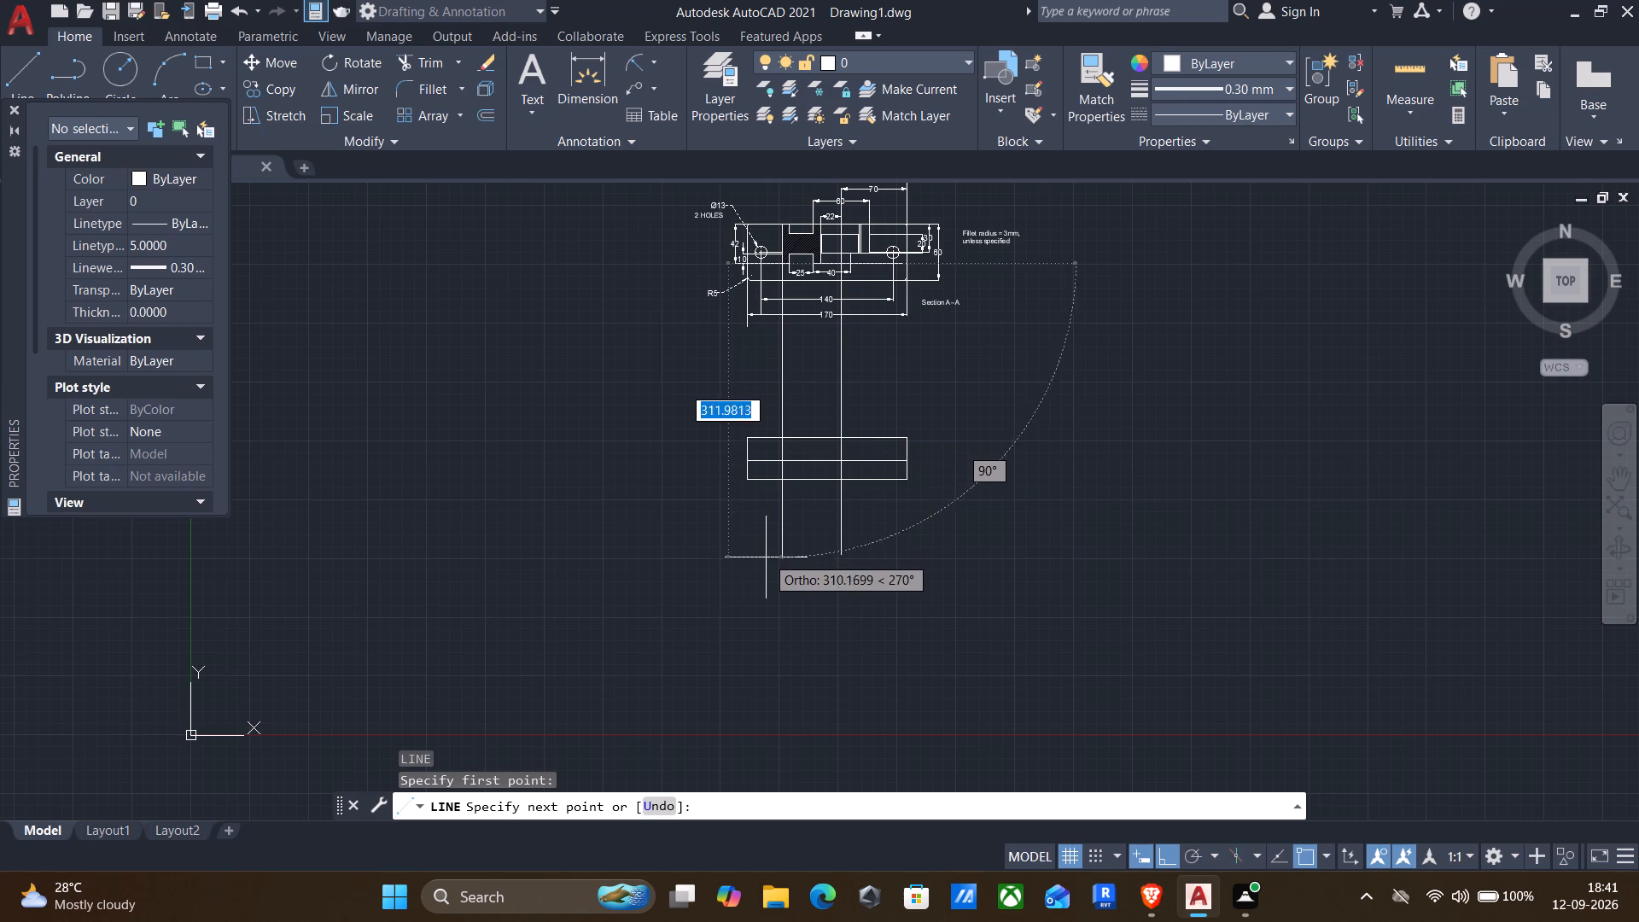
click(762, 565)
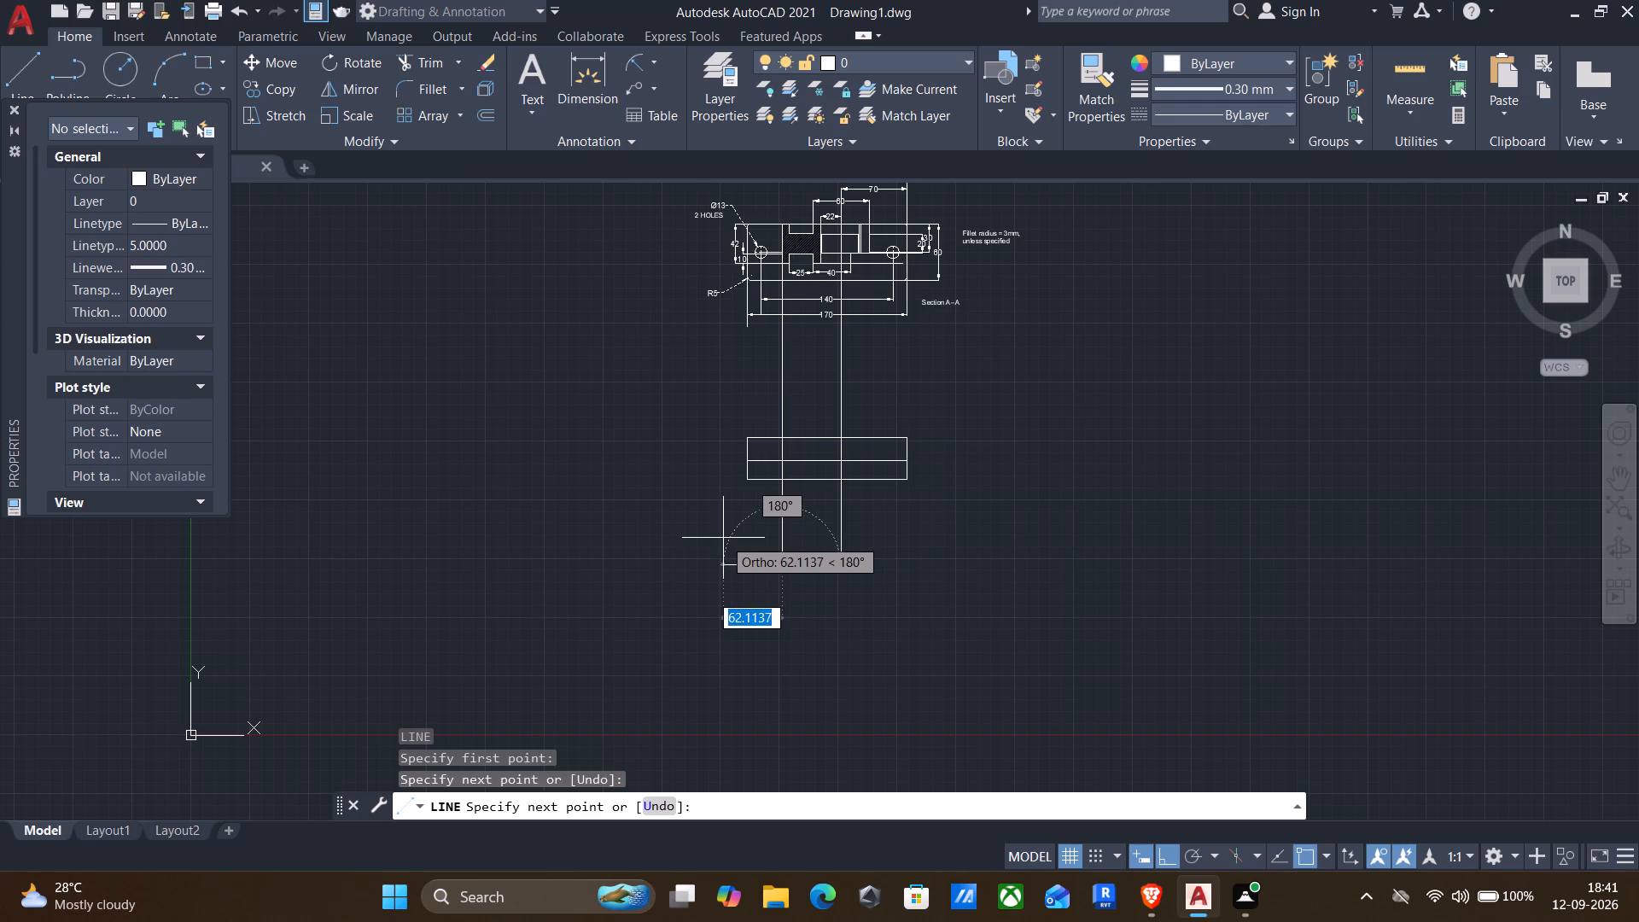
key(Escape)
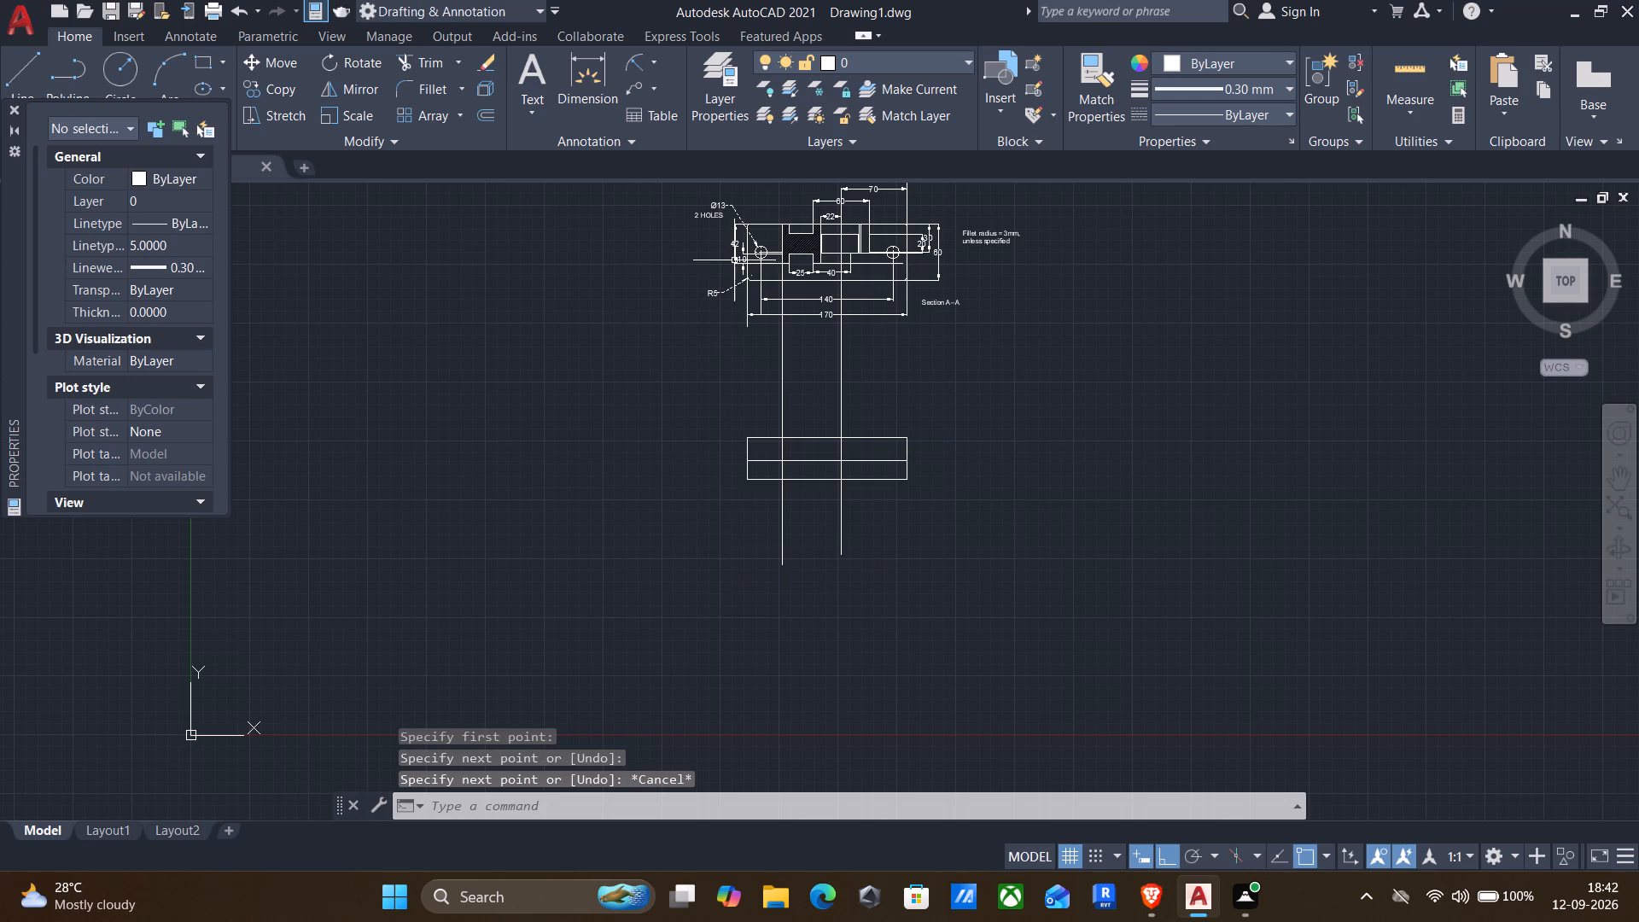
Draw a vertical line from the lower corner at the start of the 25 dimension, nearest the R5 corner, down past the three horizontal lines.
key(Return)
scroll(798, 266, up, 3)
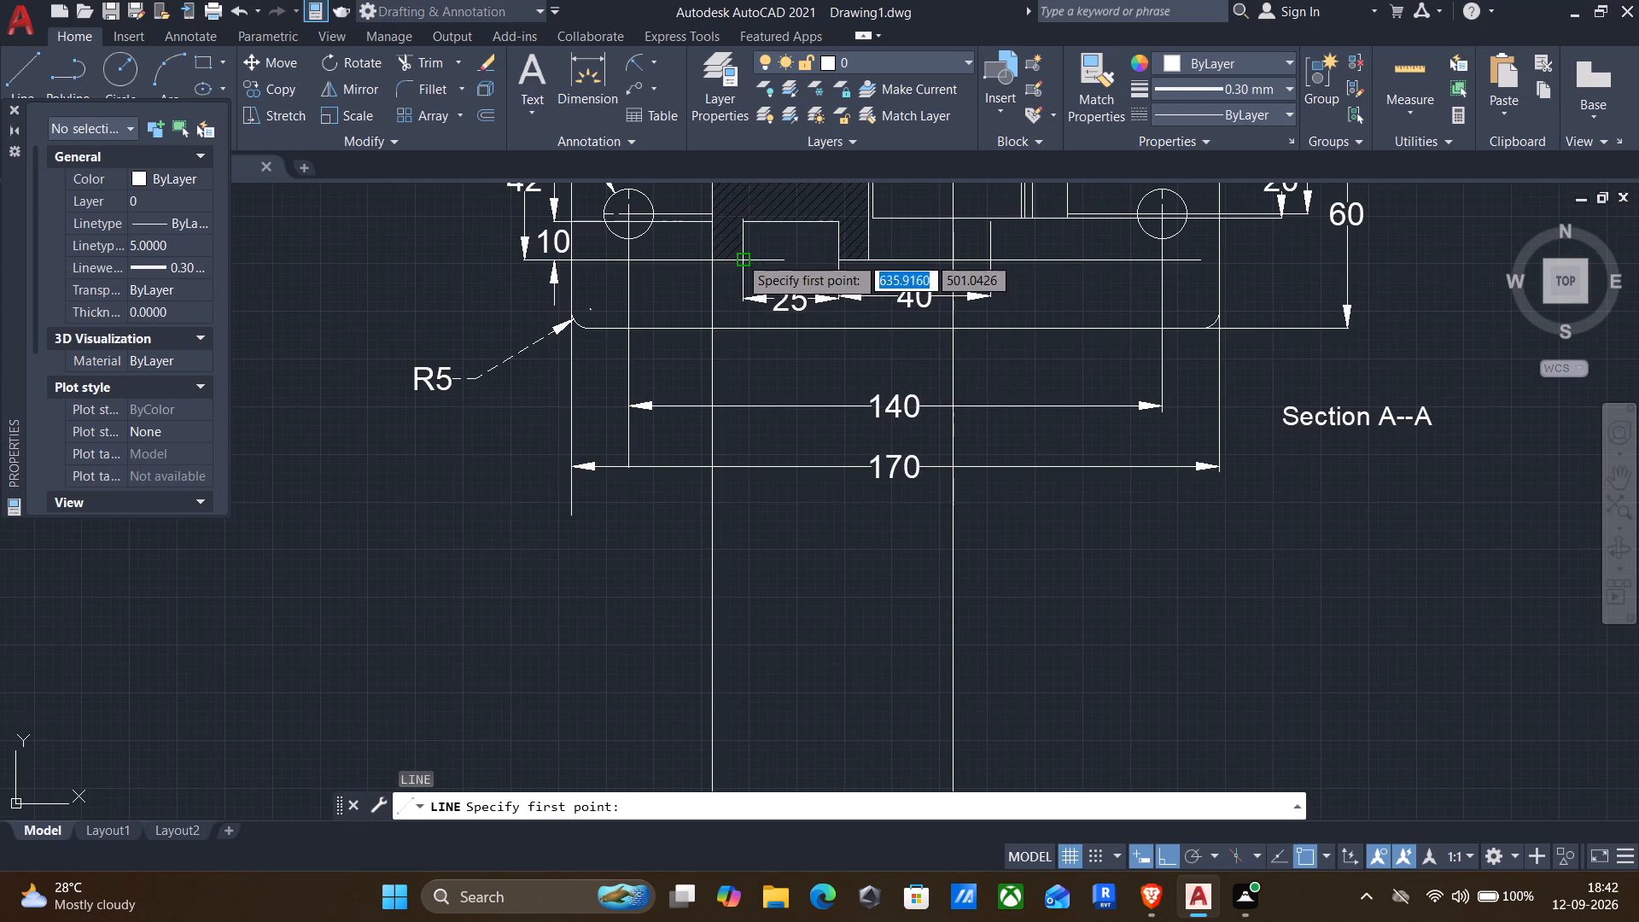
click(738, 255)
middle_drag(760, 518, 770, 437)
scroll(785, 470, down, 1)
middle_drag(760, 606, 776, 487)
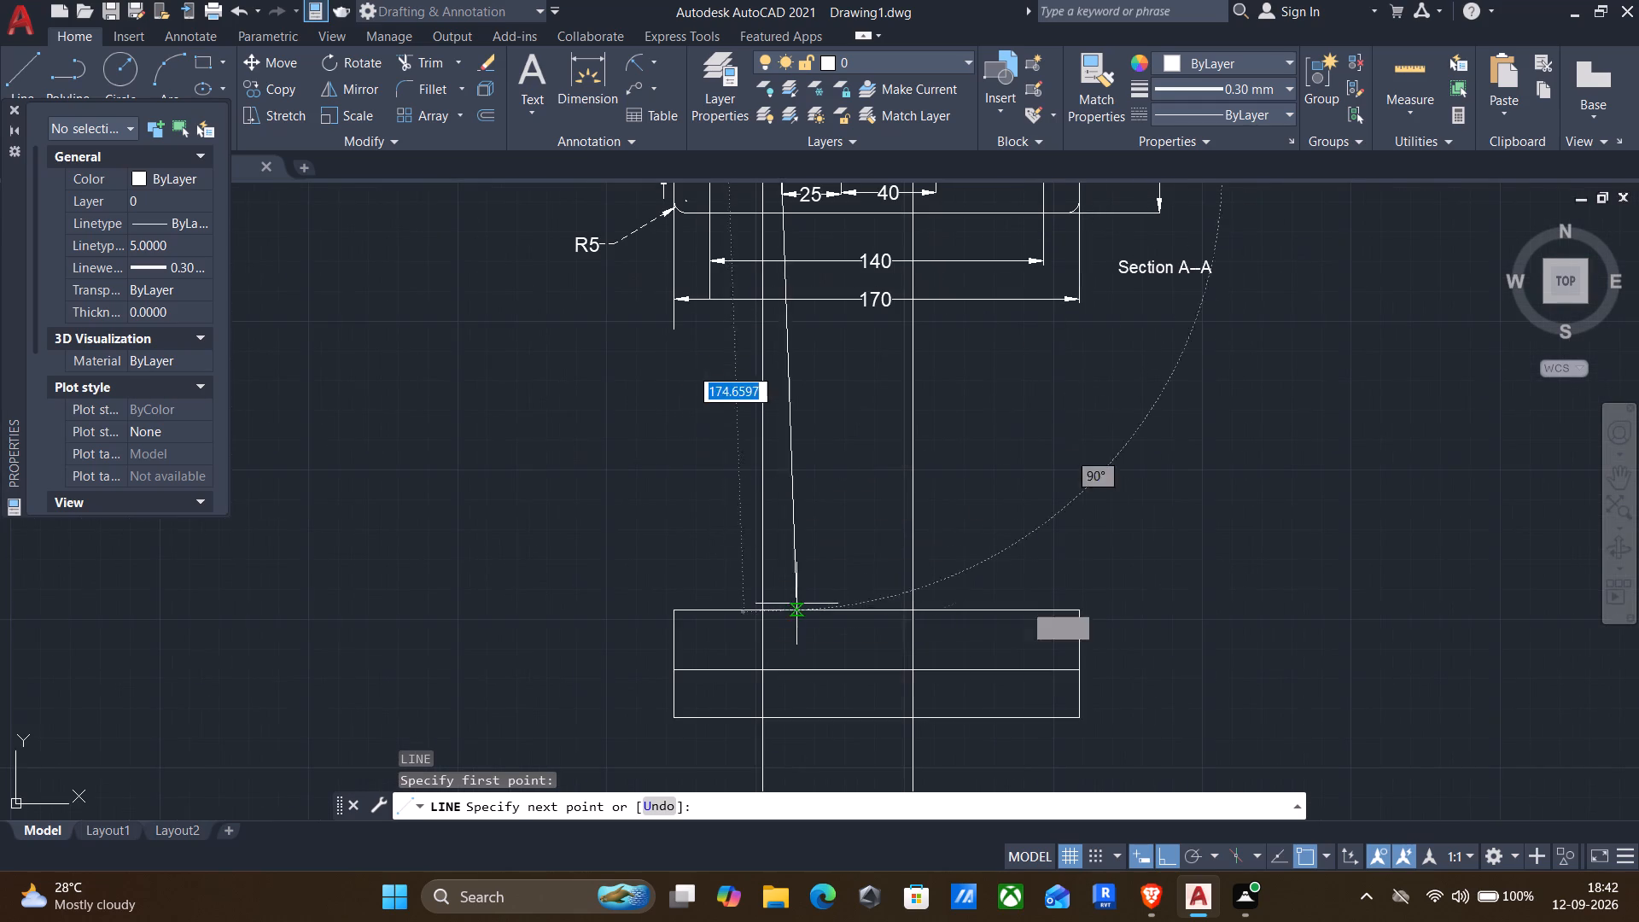
middle_drag(793, 691, 821, 560)
click(814, 686)
key(Return)
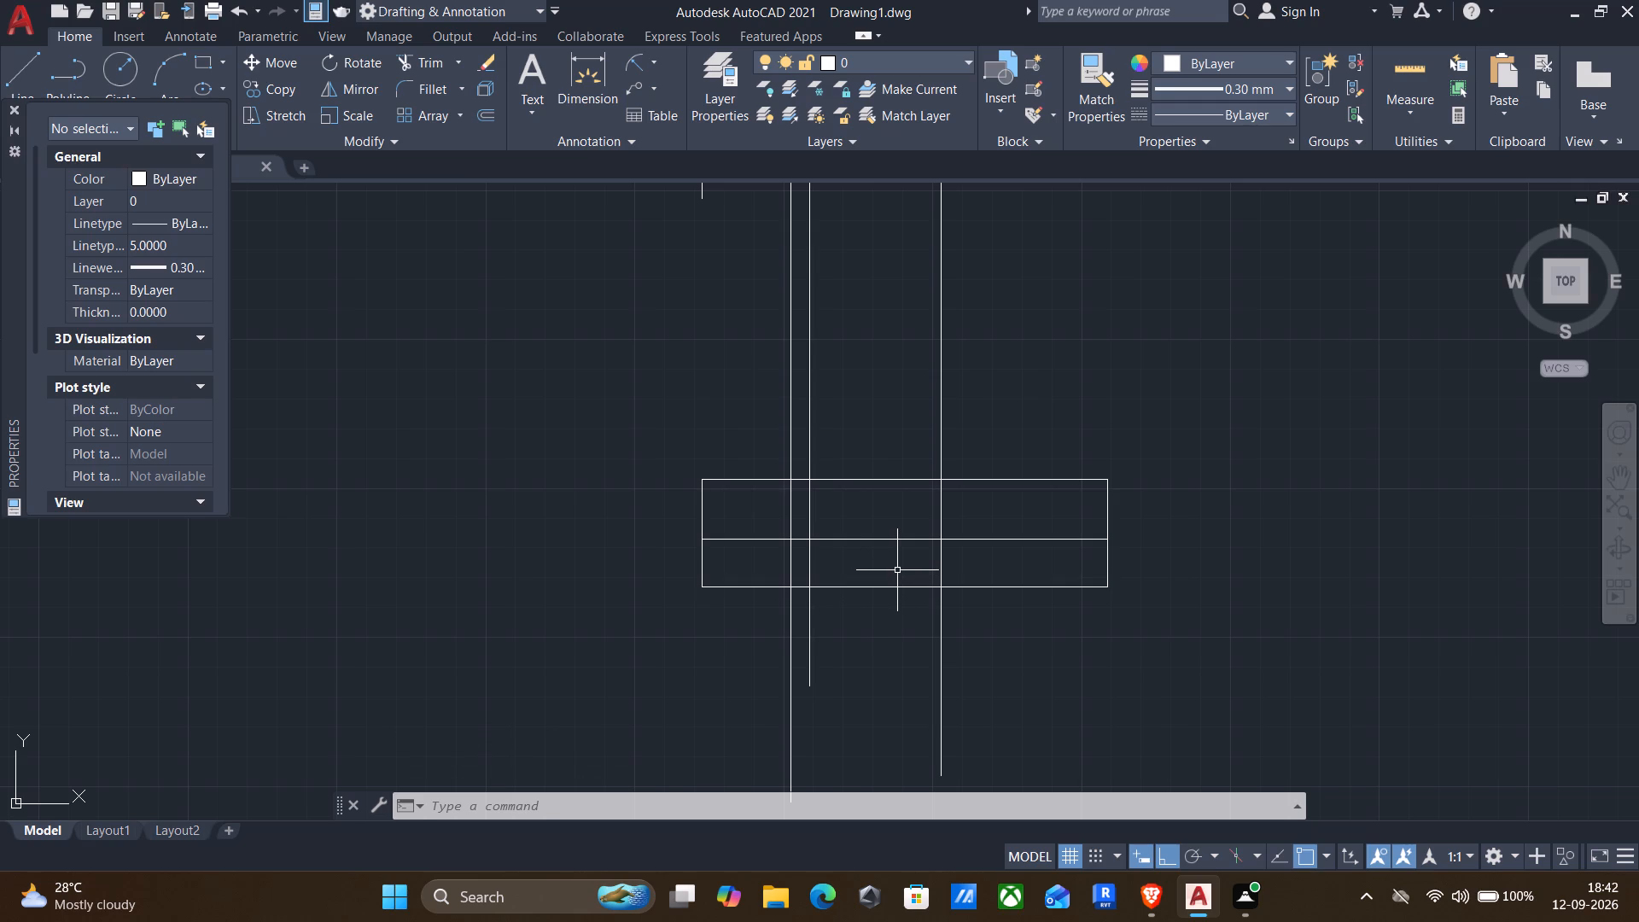
Draw a vertical line from the lower corner where the 25 and 40 dimensions meet, down past the three horizontal lines.
scroll(903, 376, down, 3)
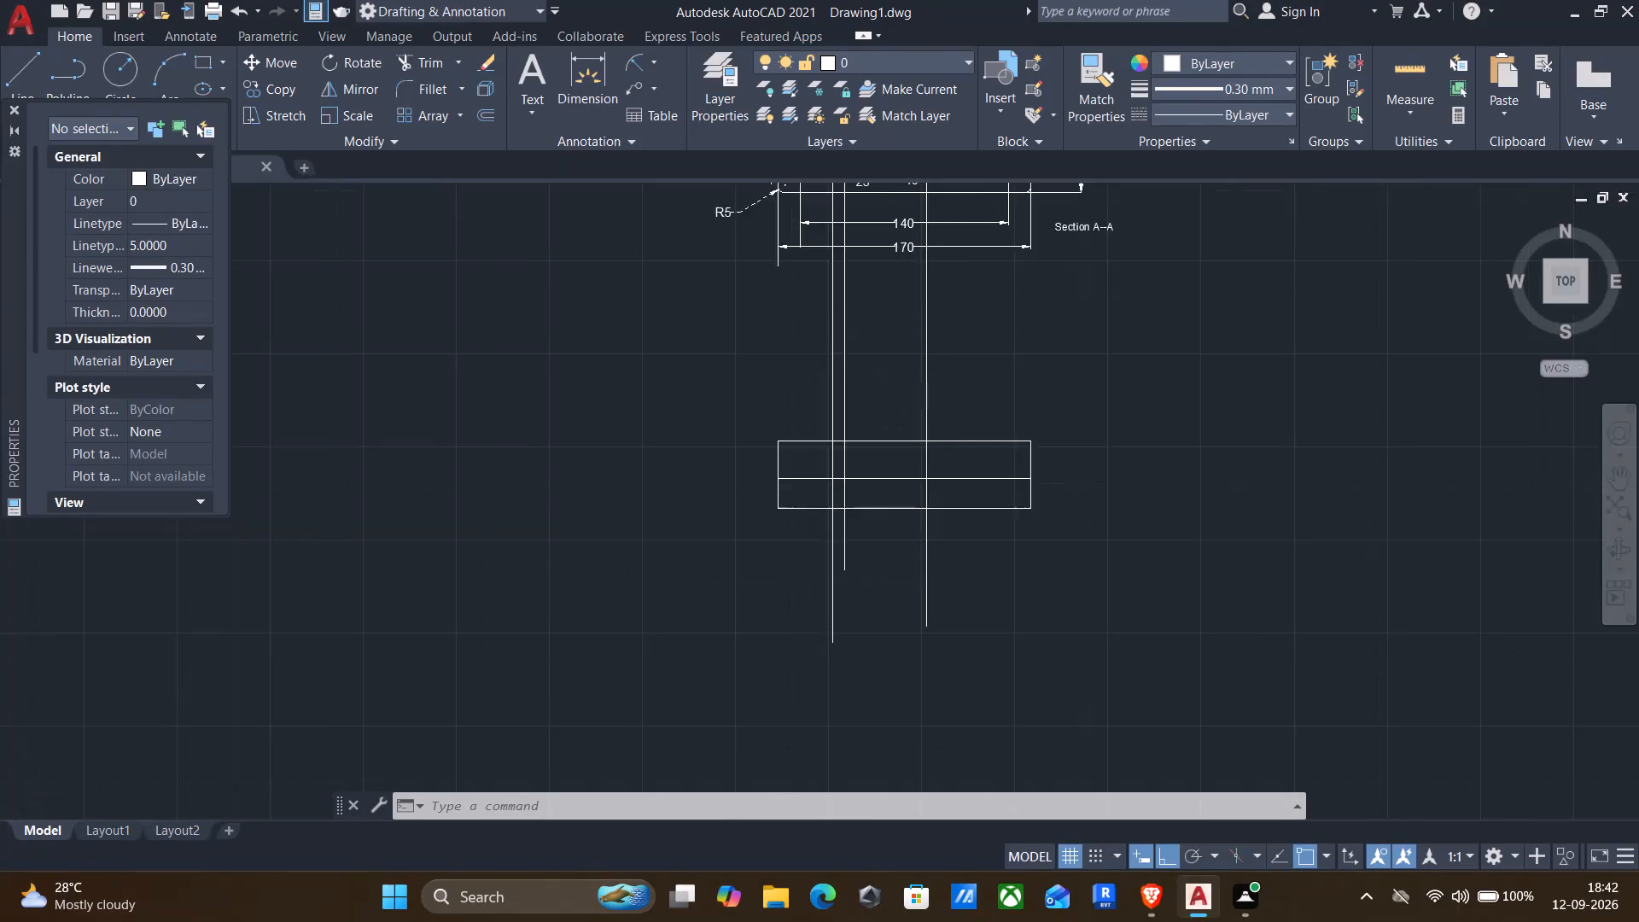
middle_drag(887, 370, 783, 491)
scroll(807, 413, up, 3)
key(Return)
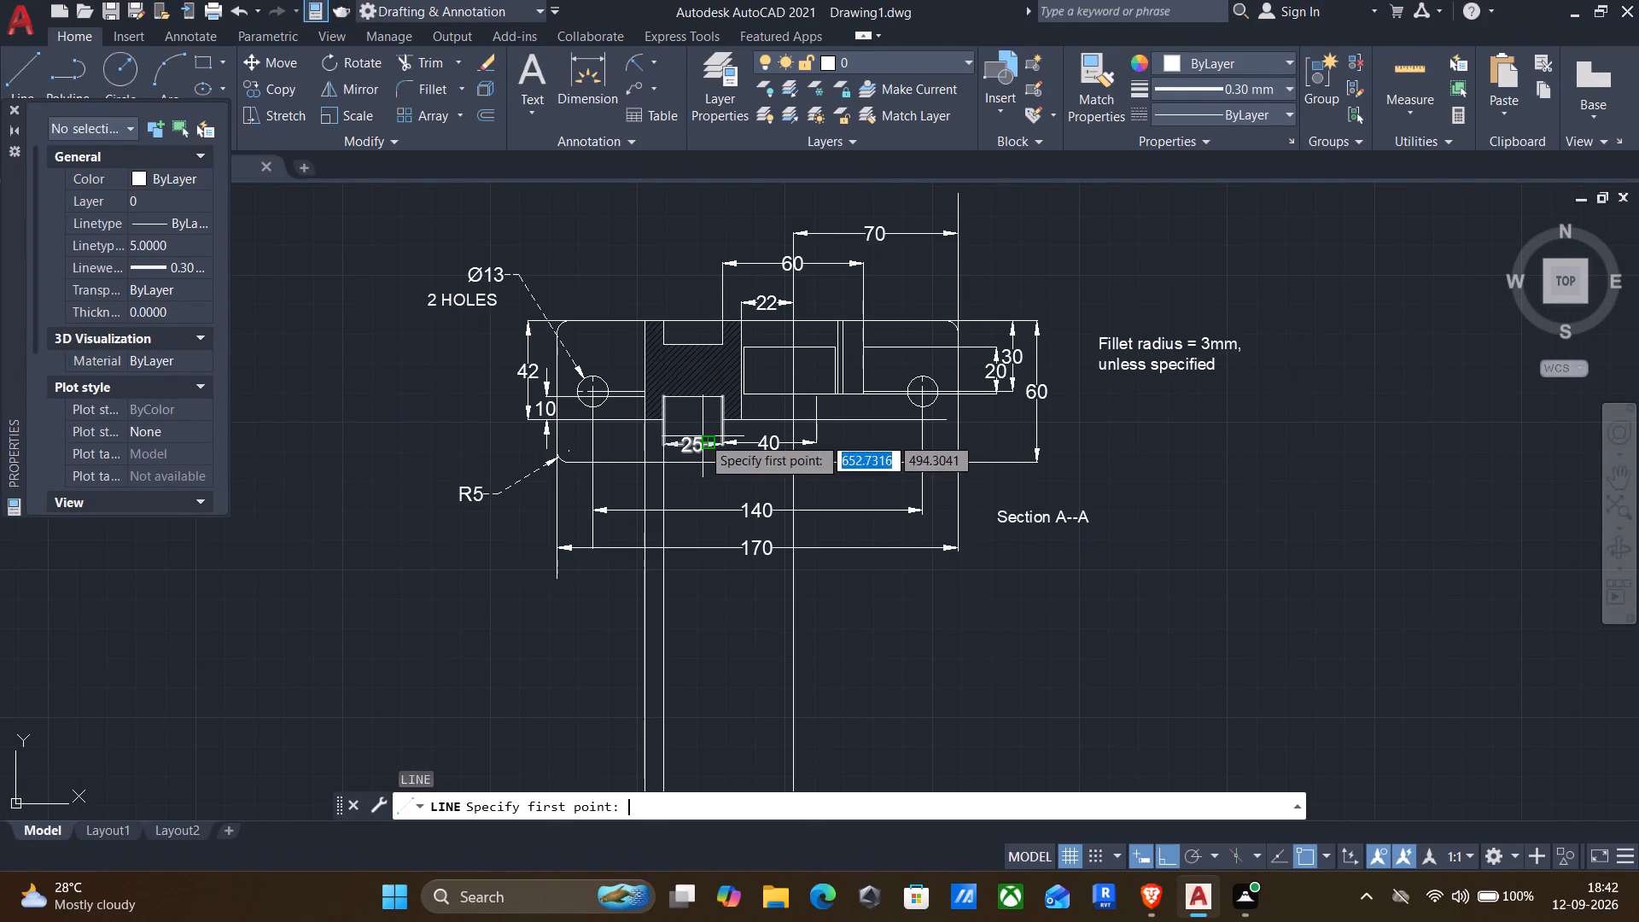
scroll(735, 415, up, 2)
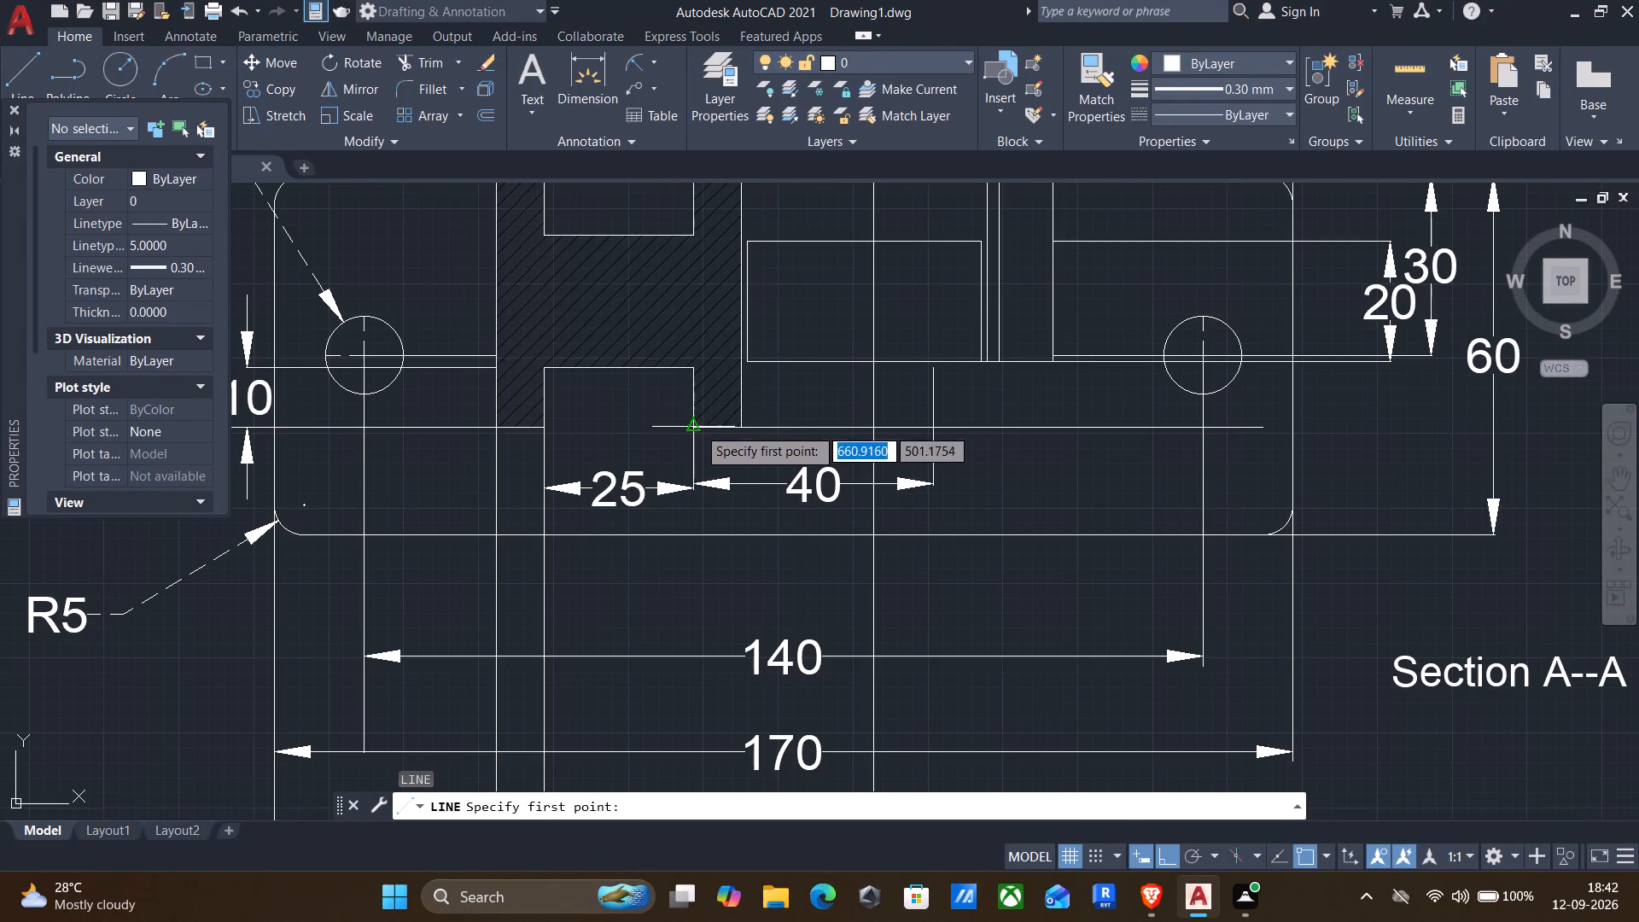
click(697, 427)
middle_drag(716, 635, 790, 437)
scroll(815, 382, down, 2)
middle_drag(797, 561, 844, 371)
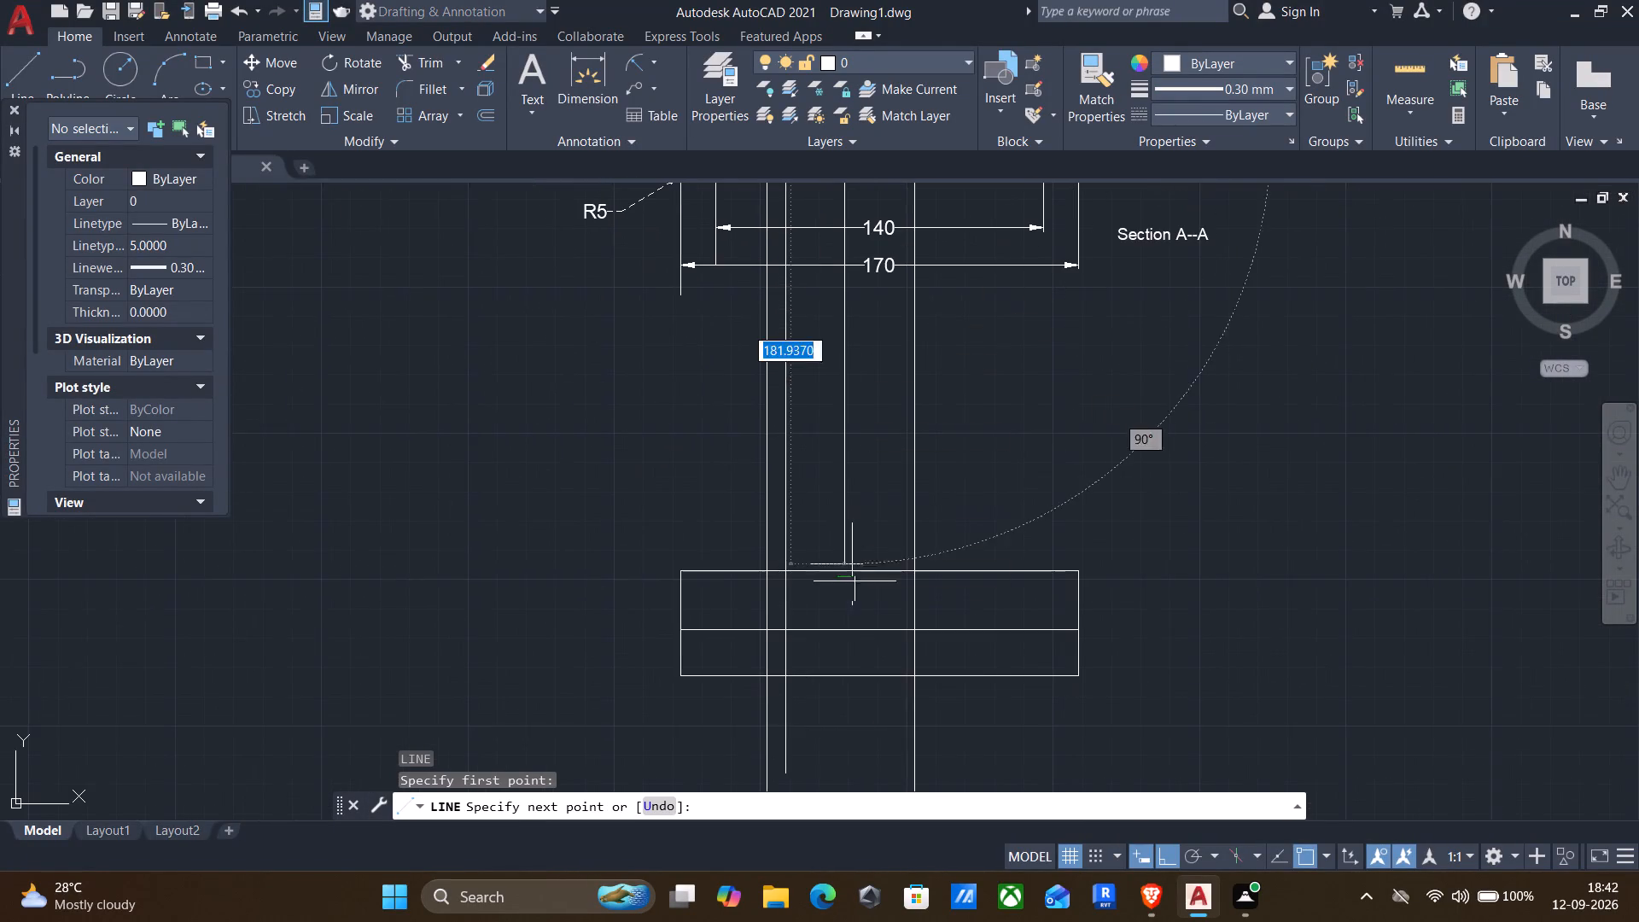
click(819, 756)
key(Return)
Draw a vertical line from the hatched section's lower inner corner, under the 22 dimension's start, down past the three horizontal lines.
middle_drag(939, 468, 838, 775)
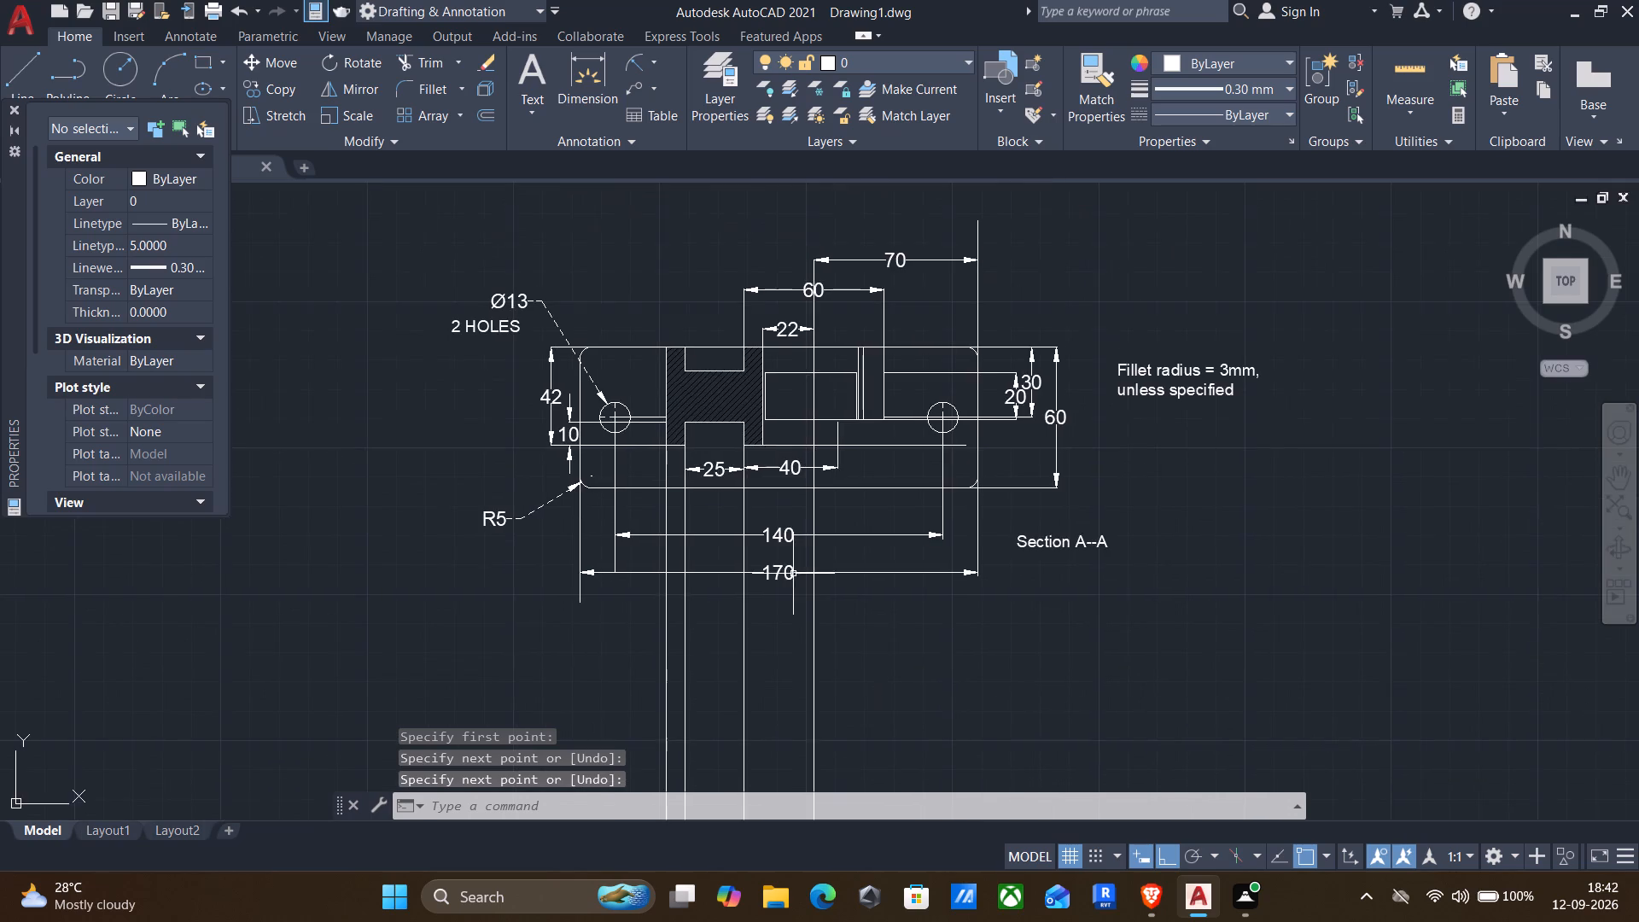
scroll(737, 388, down, 1)
scroll(740, 395, up, 3)
key(Return)
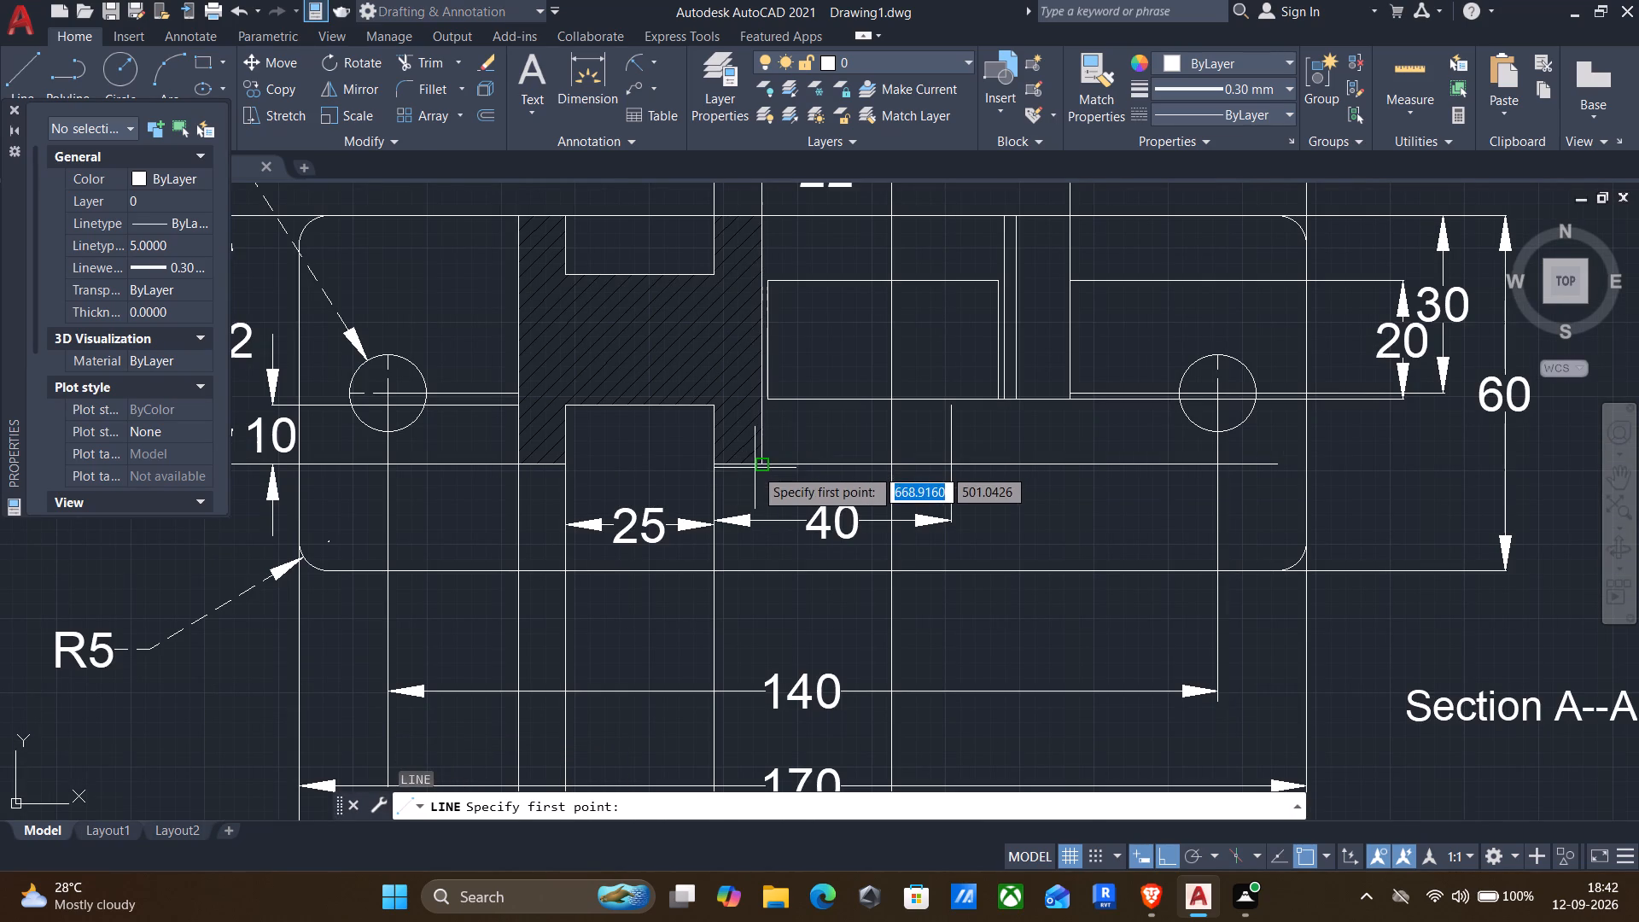
click(761, 458)
scroll(772, 564, down, 2)
middle_drag(773, 587, 847, 414)
middle_drag(837, 587, 848, 535)
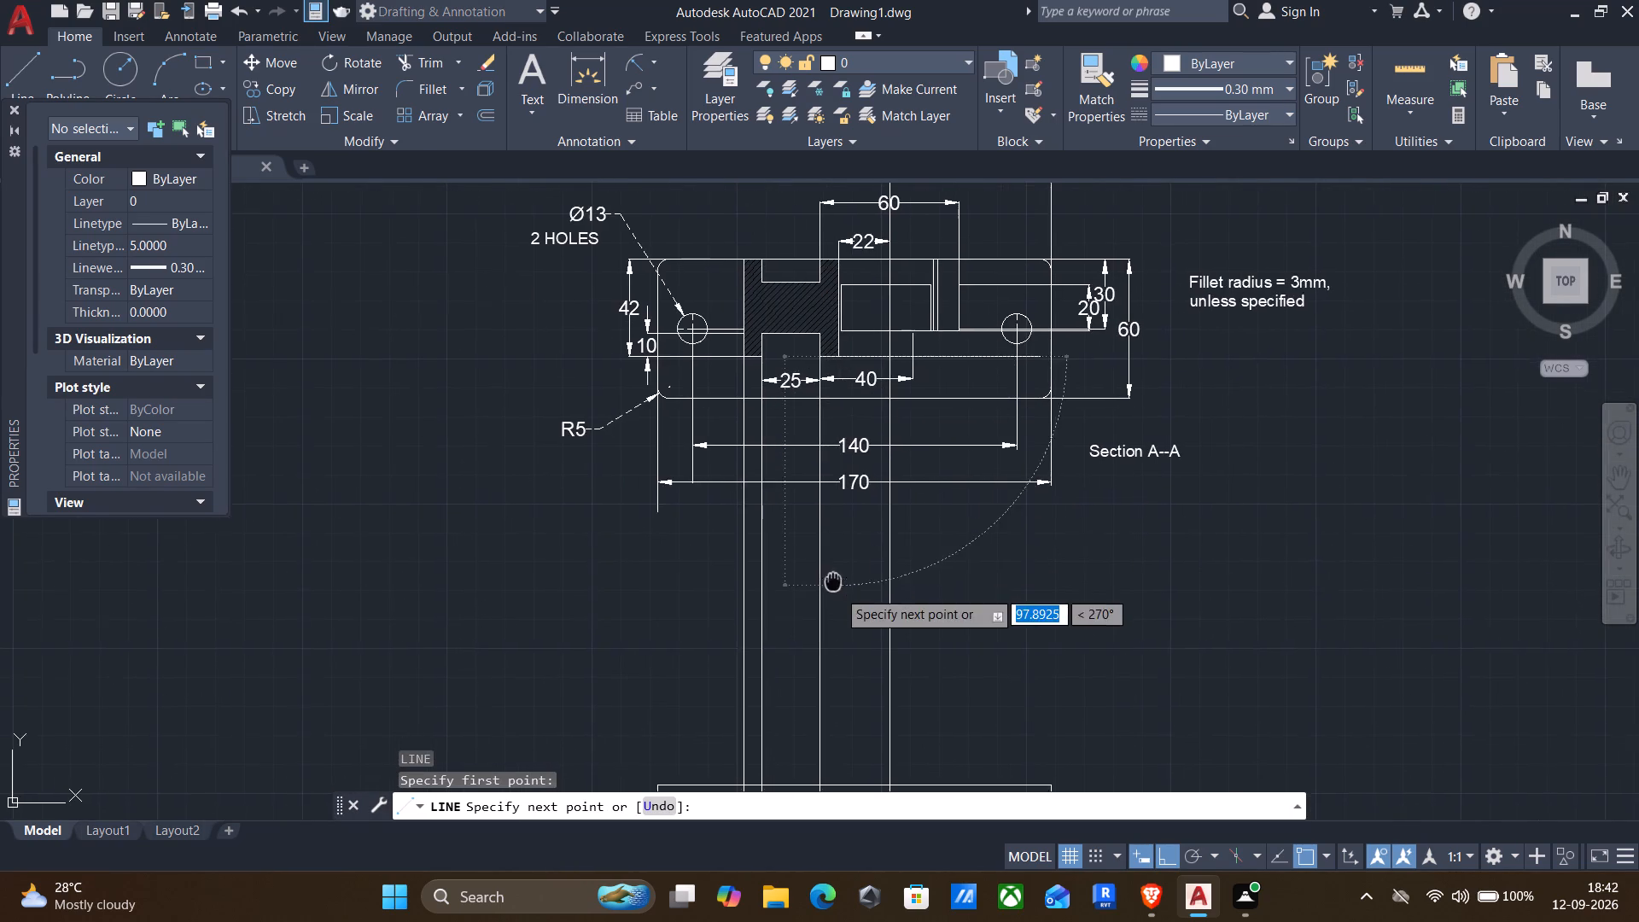
middle_drag(848, 535, 857, 434)
middle_drag(862, 736, 930, 401)
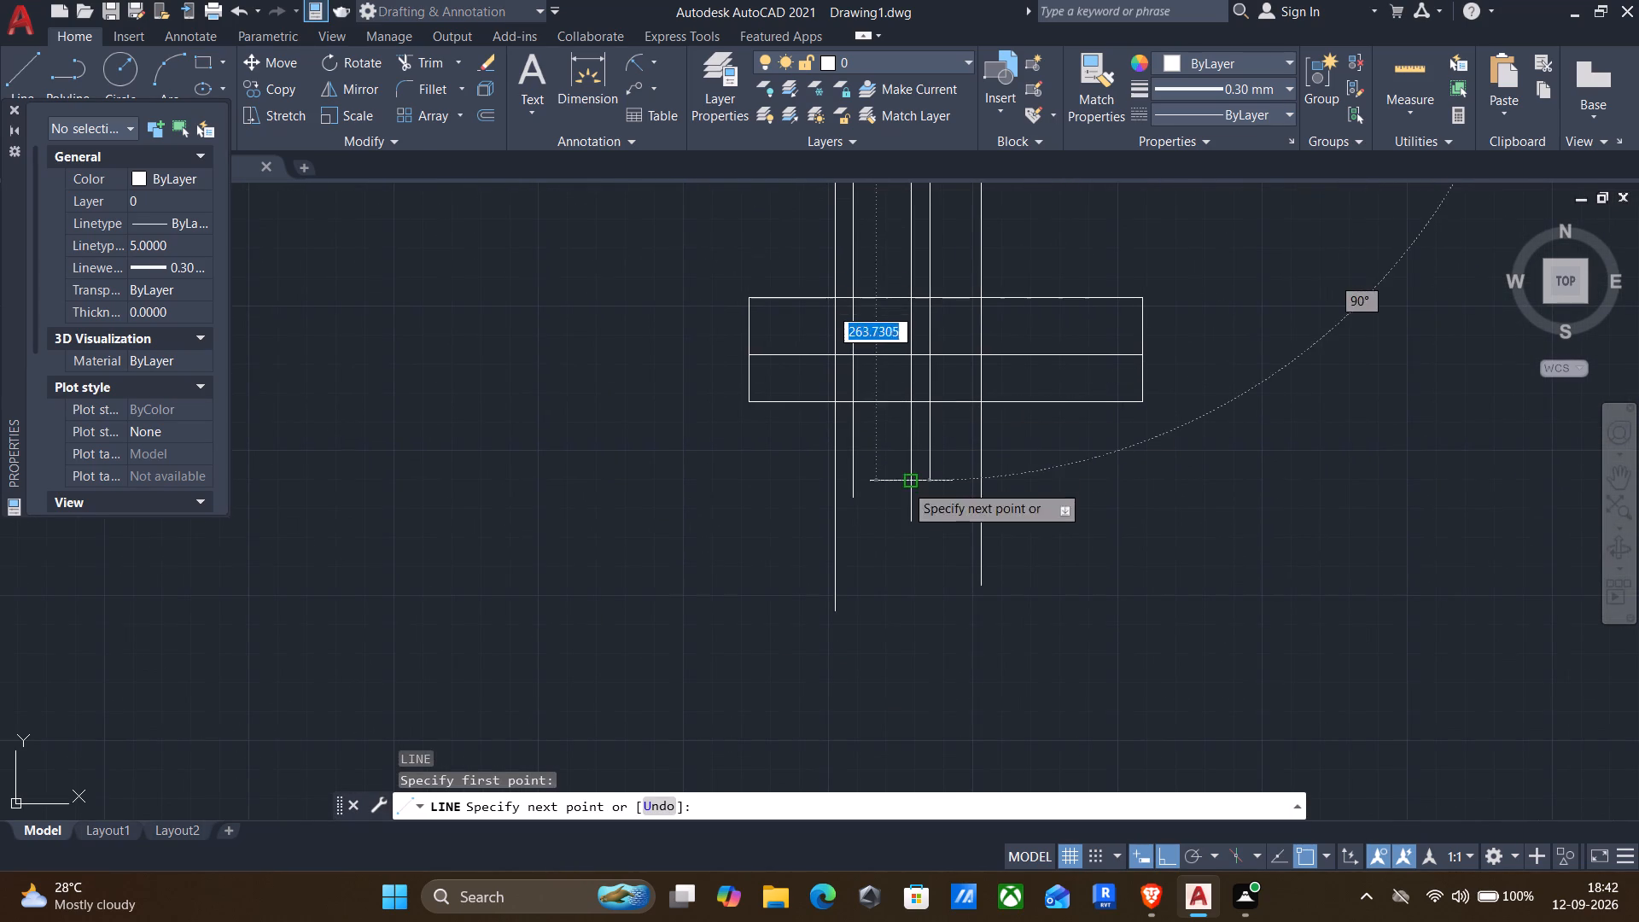
click(934, 525)
key(Return)
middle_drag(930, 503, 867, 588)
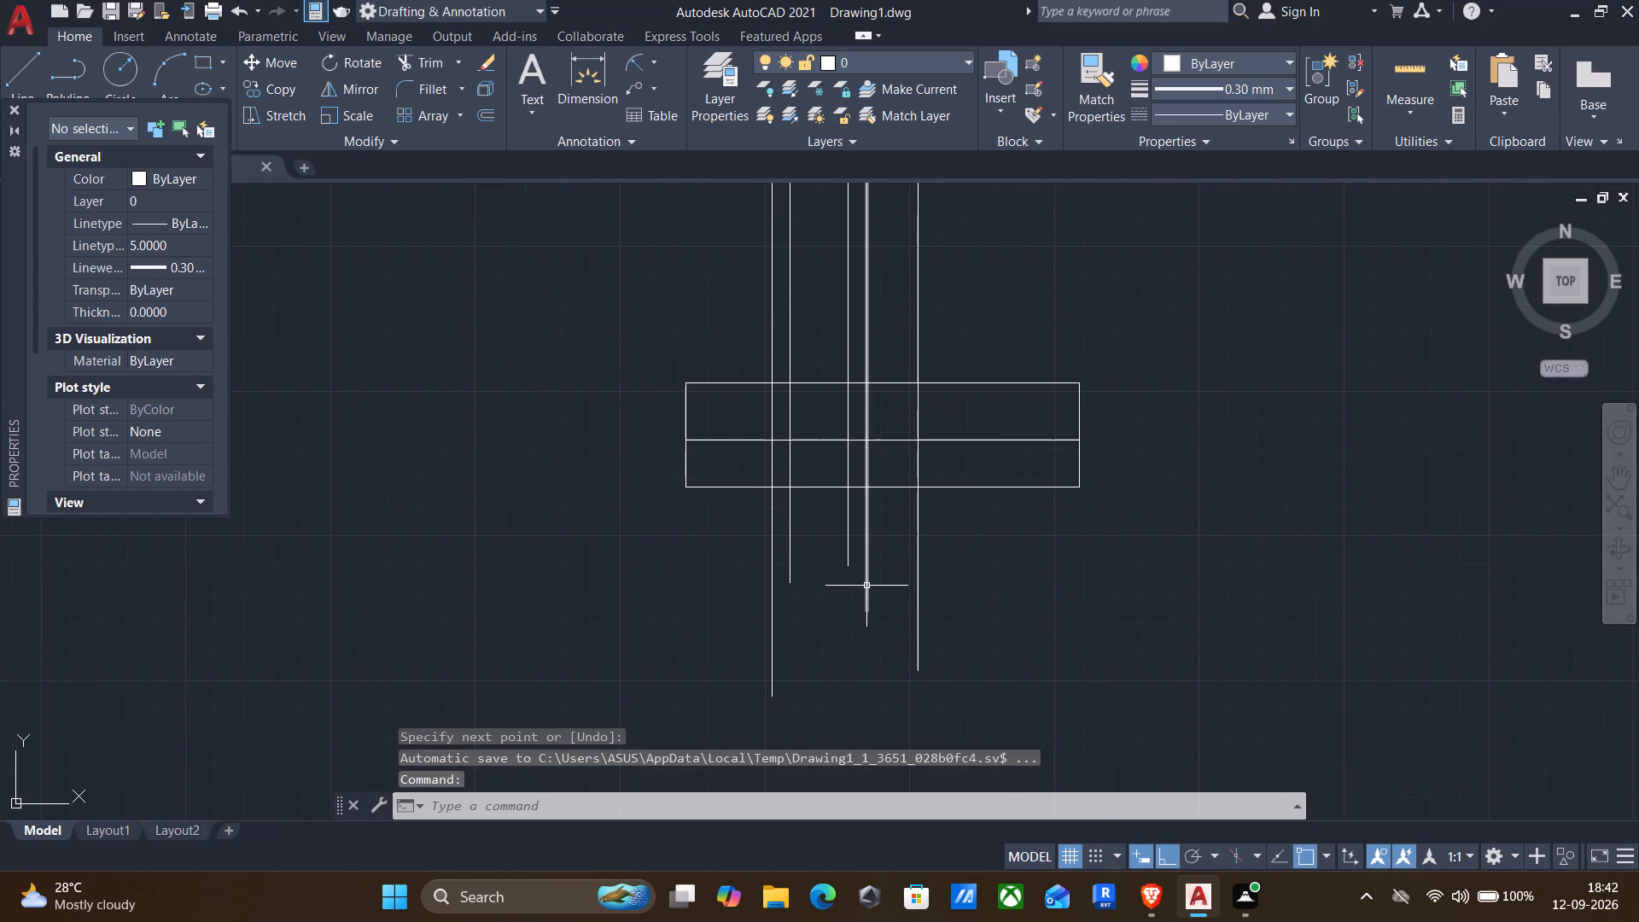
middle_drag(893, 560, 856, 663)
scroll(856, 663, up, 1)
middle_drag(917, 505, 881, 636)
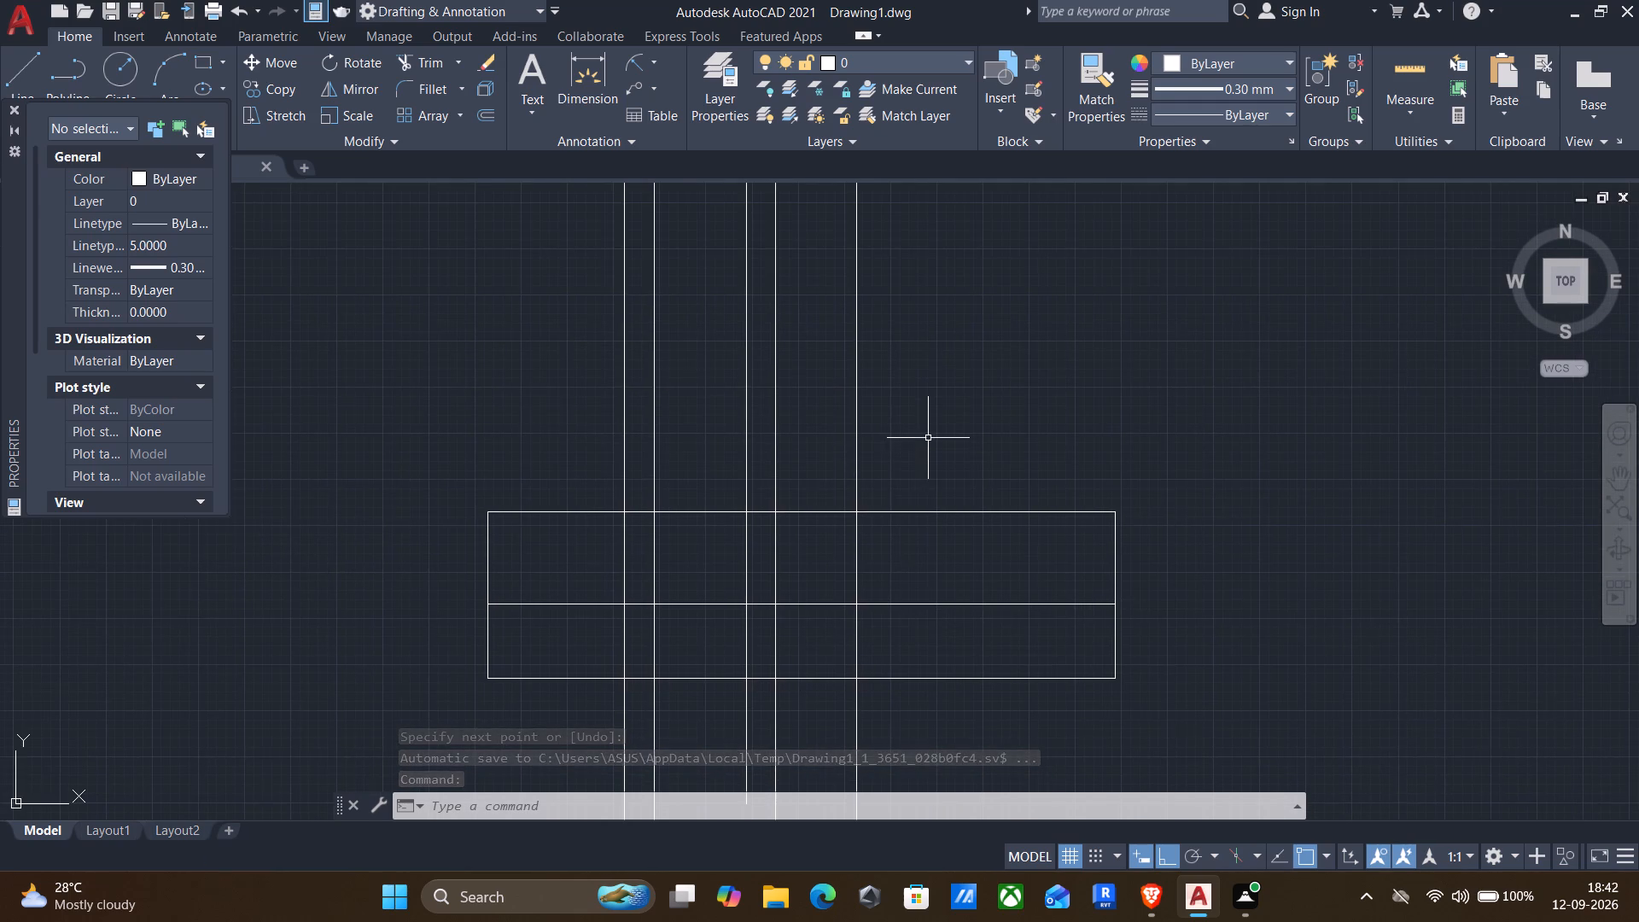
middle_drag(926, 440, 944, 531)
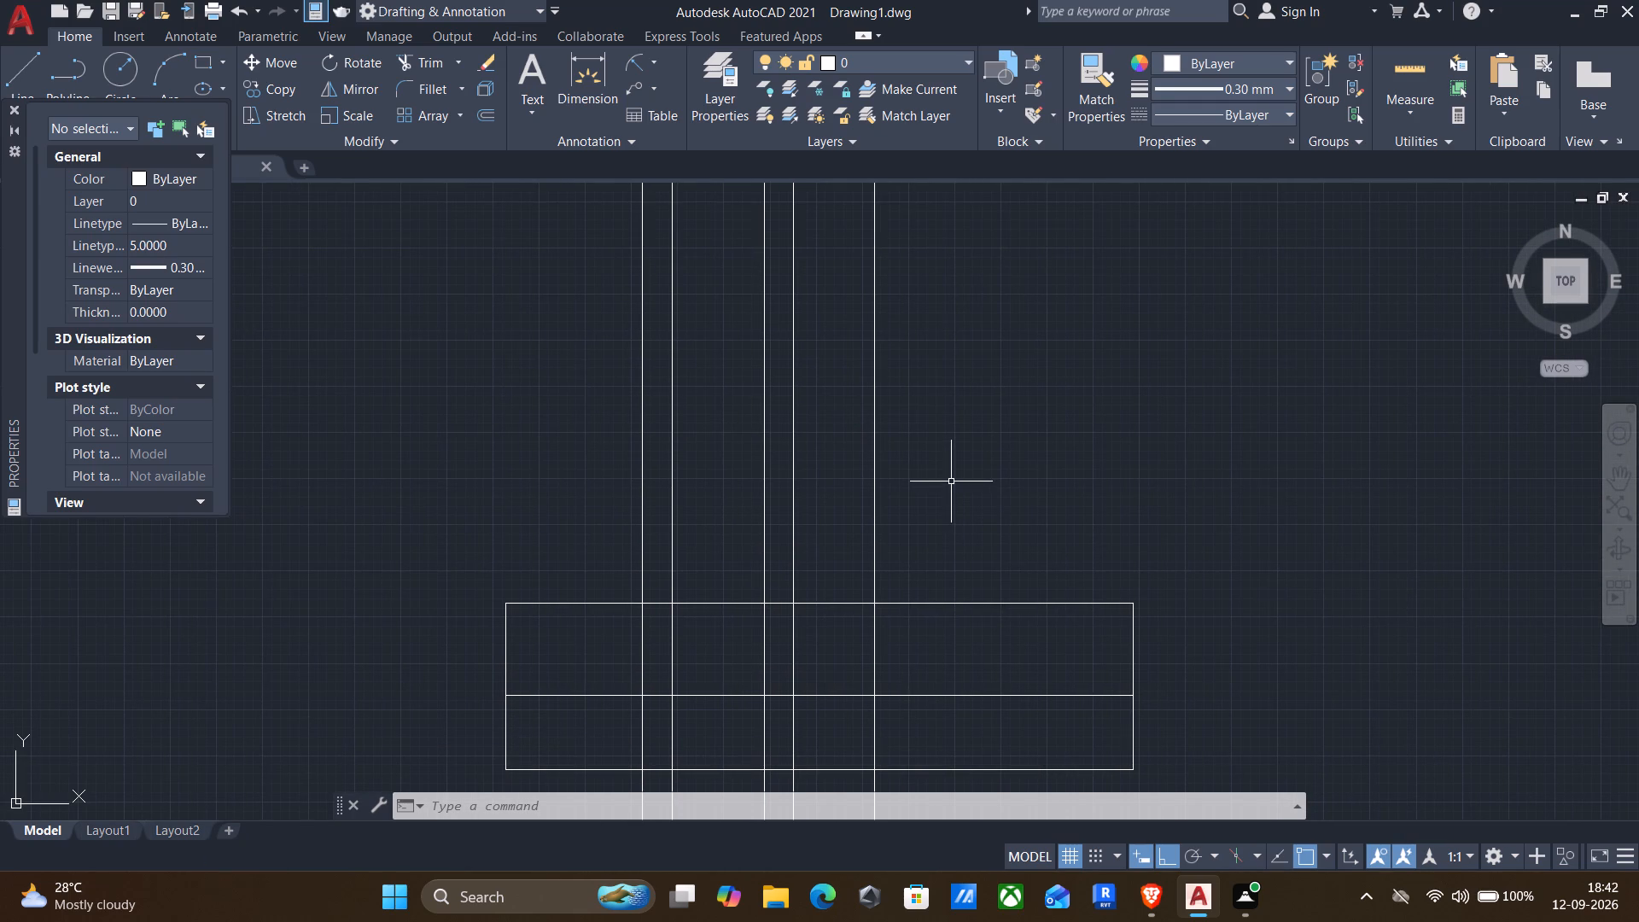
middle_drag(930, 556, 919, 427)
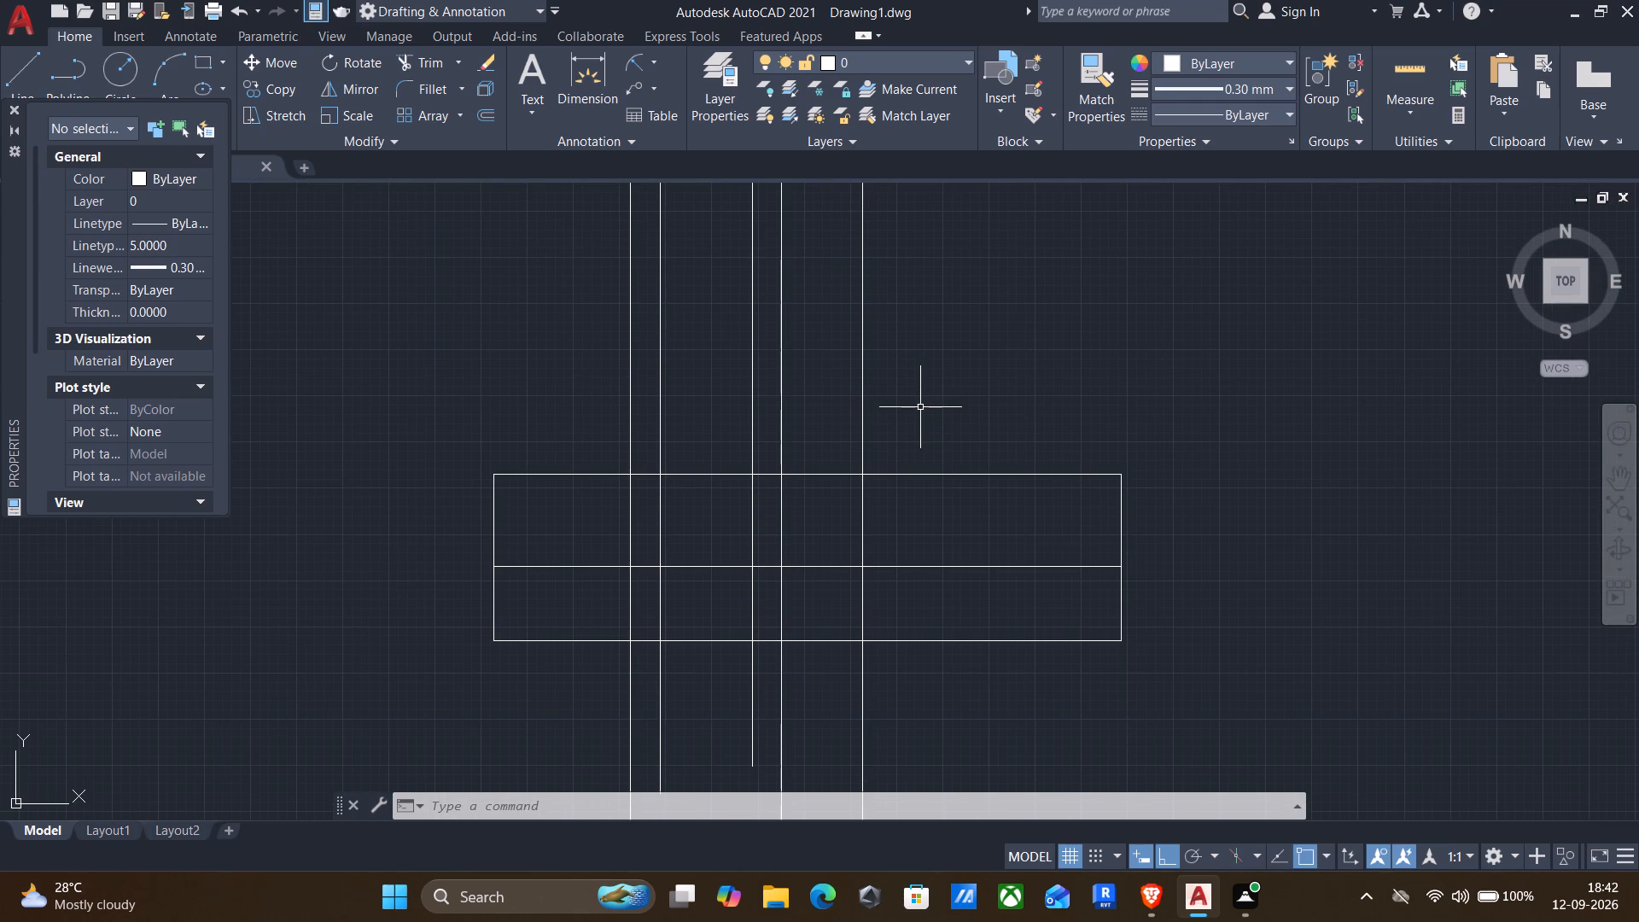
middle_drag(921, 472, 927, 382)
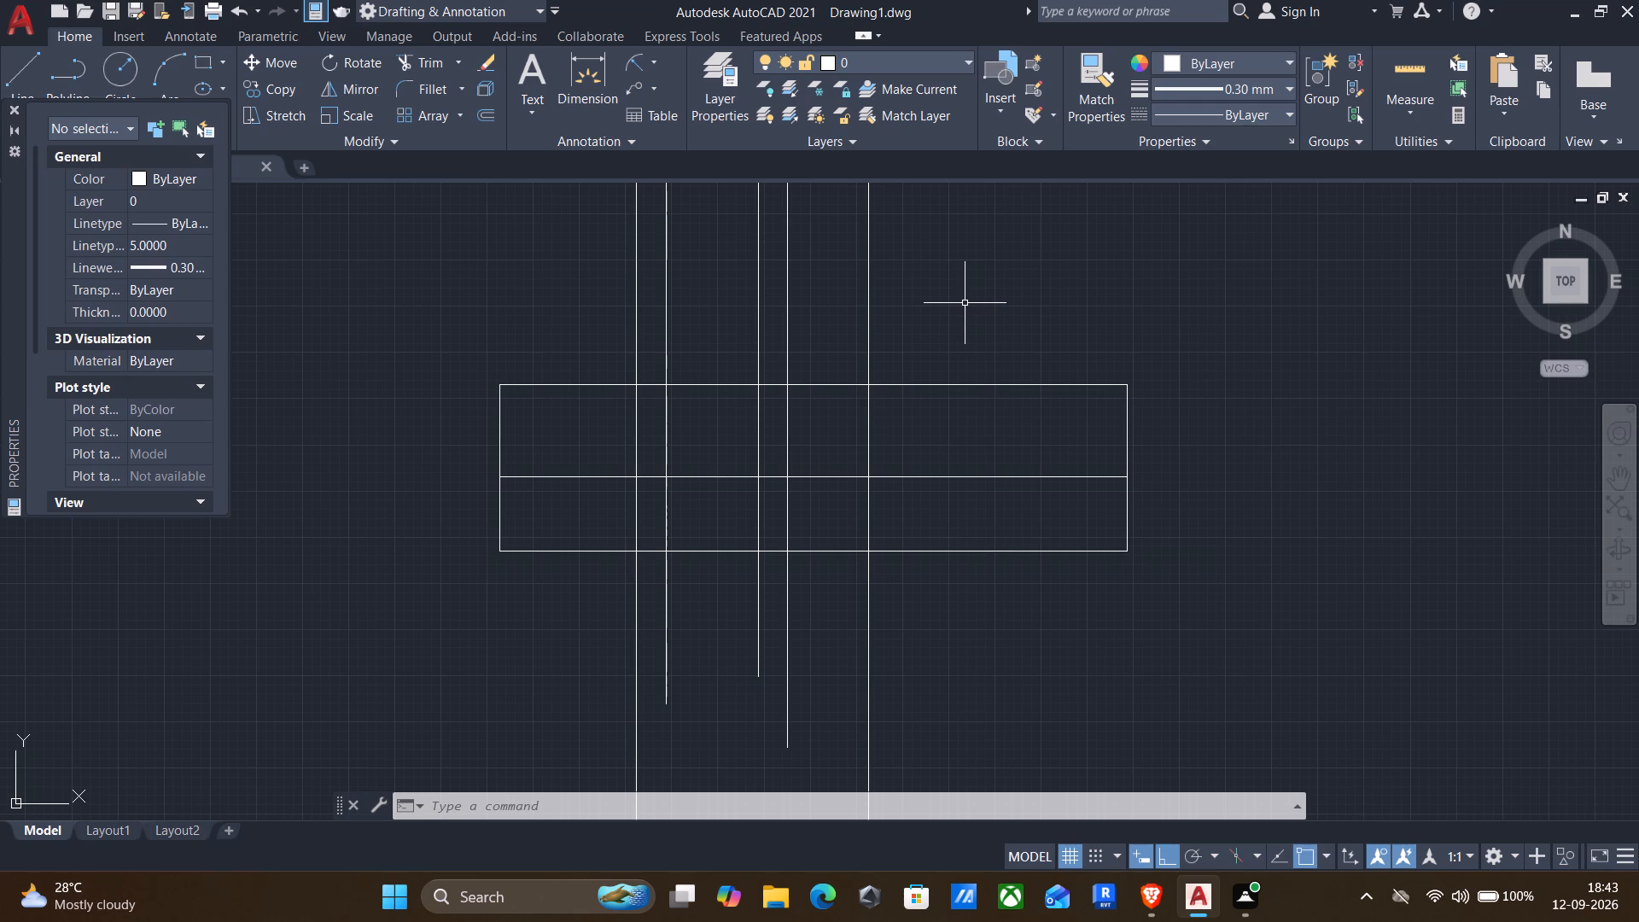
Draw a vertical line from the lower end of the edge at the 60 dimension's far end, down past the three horizontal lines.
scroll(944, 241, down, 1)
middle_drag(944, 266, 908, 630)
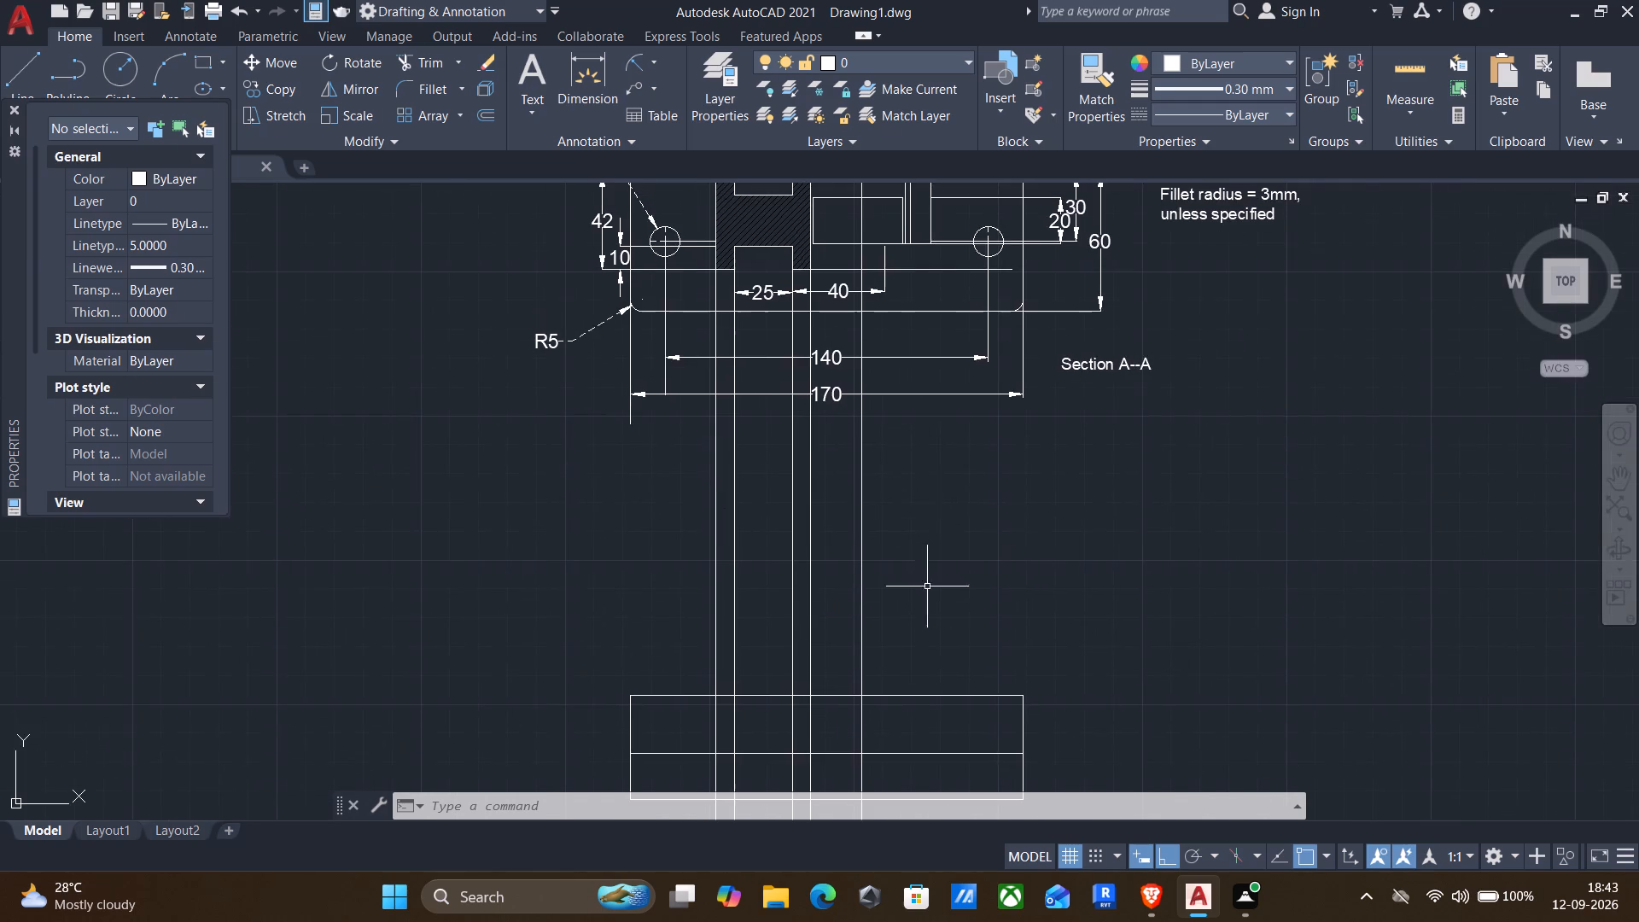
middle_drag(917, 389, 900, 595)
key(Return)
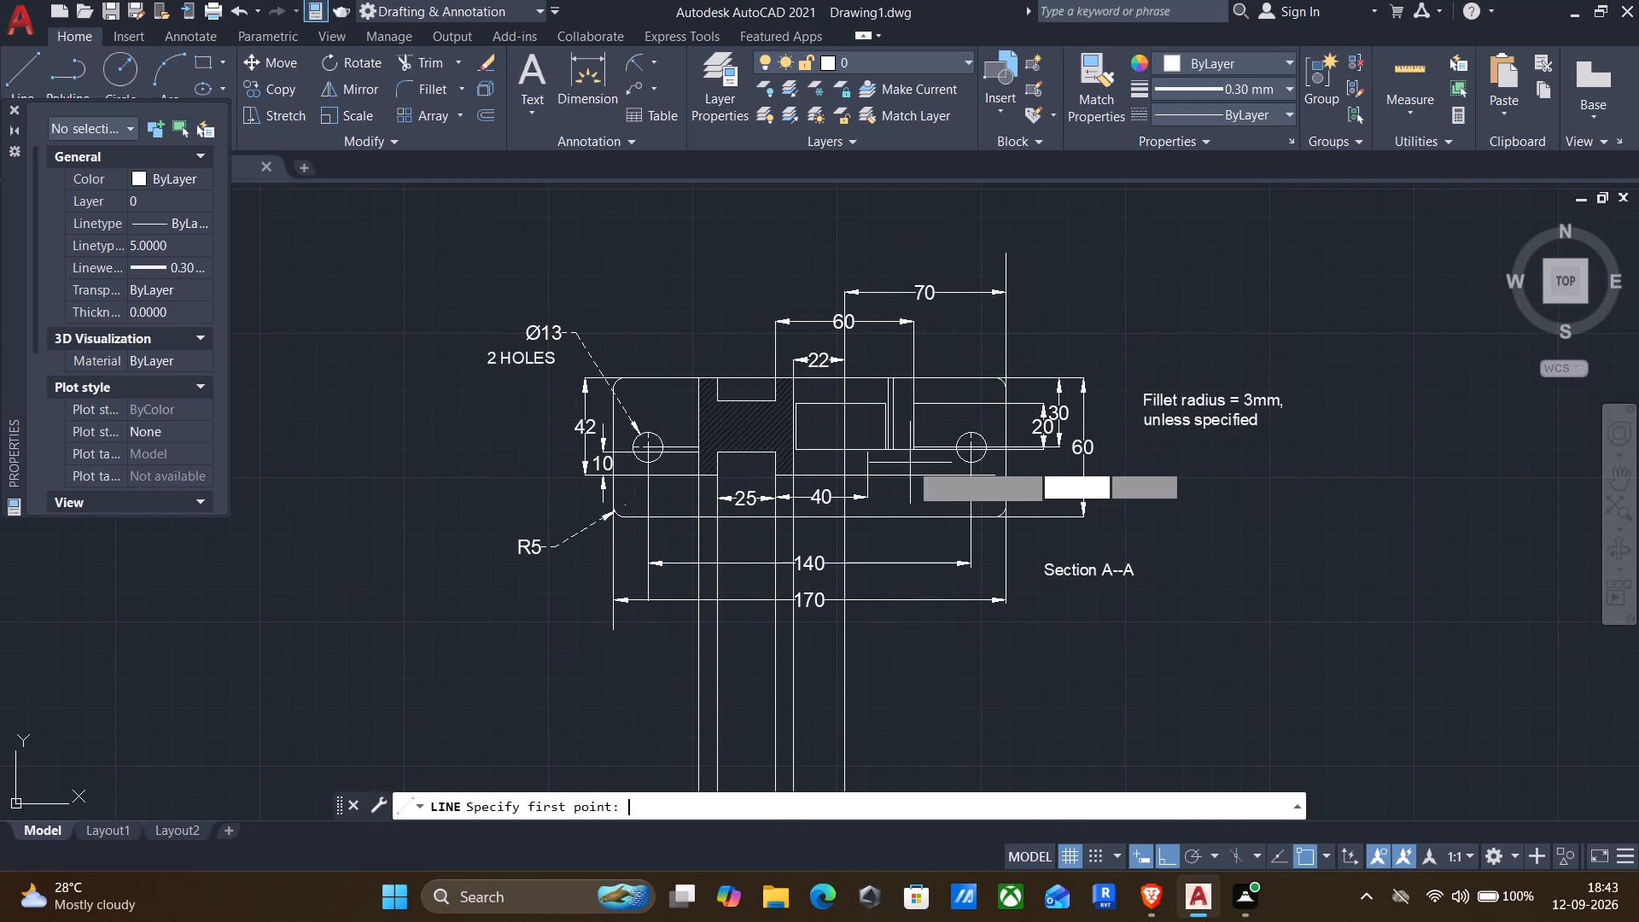
click(907, 450)
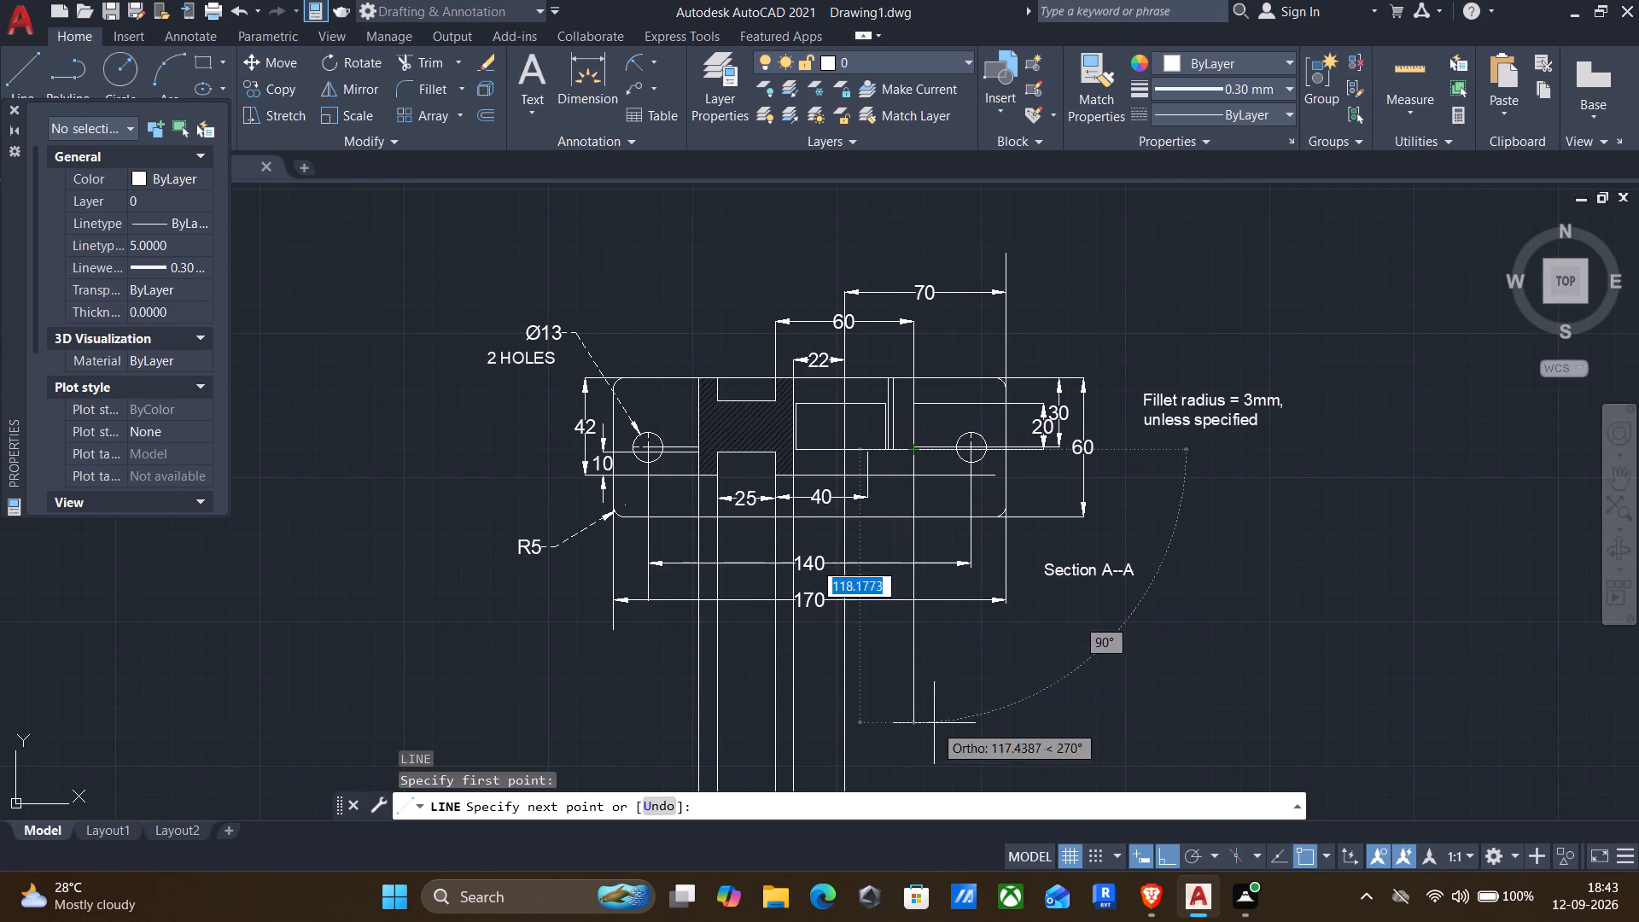
middle_drag(931, 732, 960, 452)
middle_drag(932, 626, 949, 467)
click(952, 670)
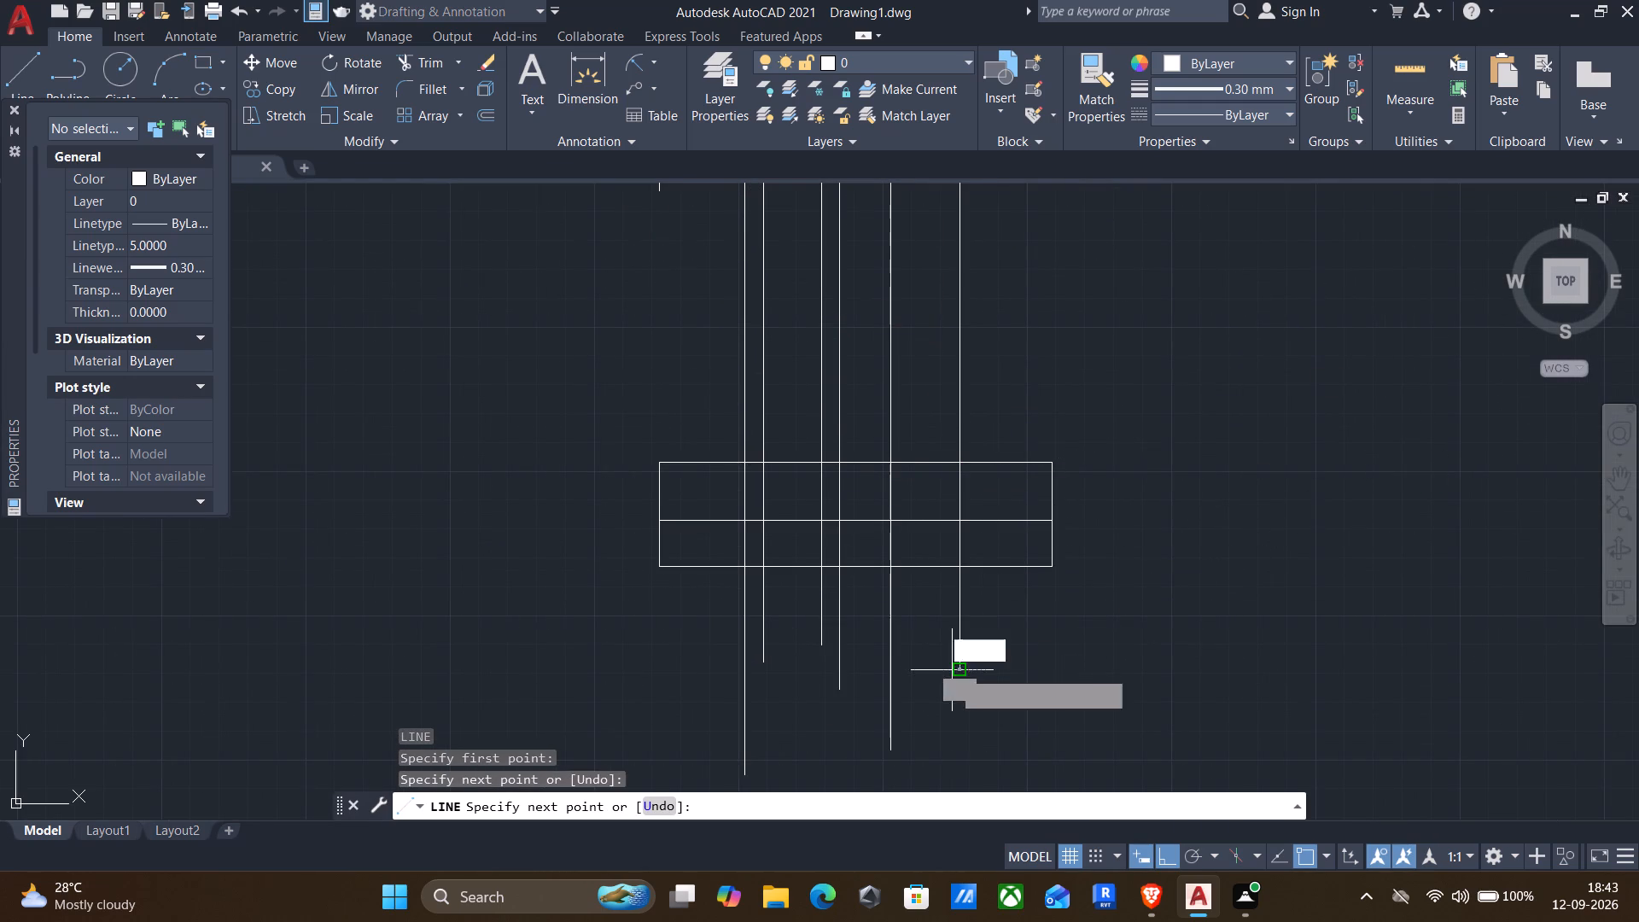
key(Return)
Draw a vertical line from the lower end of the thin vertical pair's line nearest the inner rectangle, down past the three horizontal lines.
middle_drag(999, 359, 919, 915)
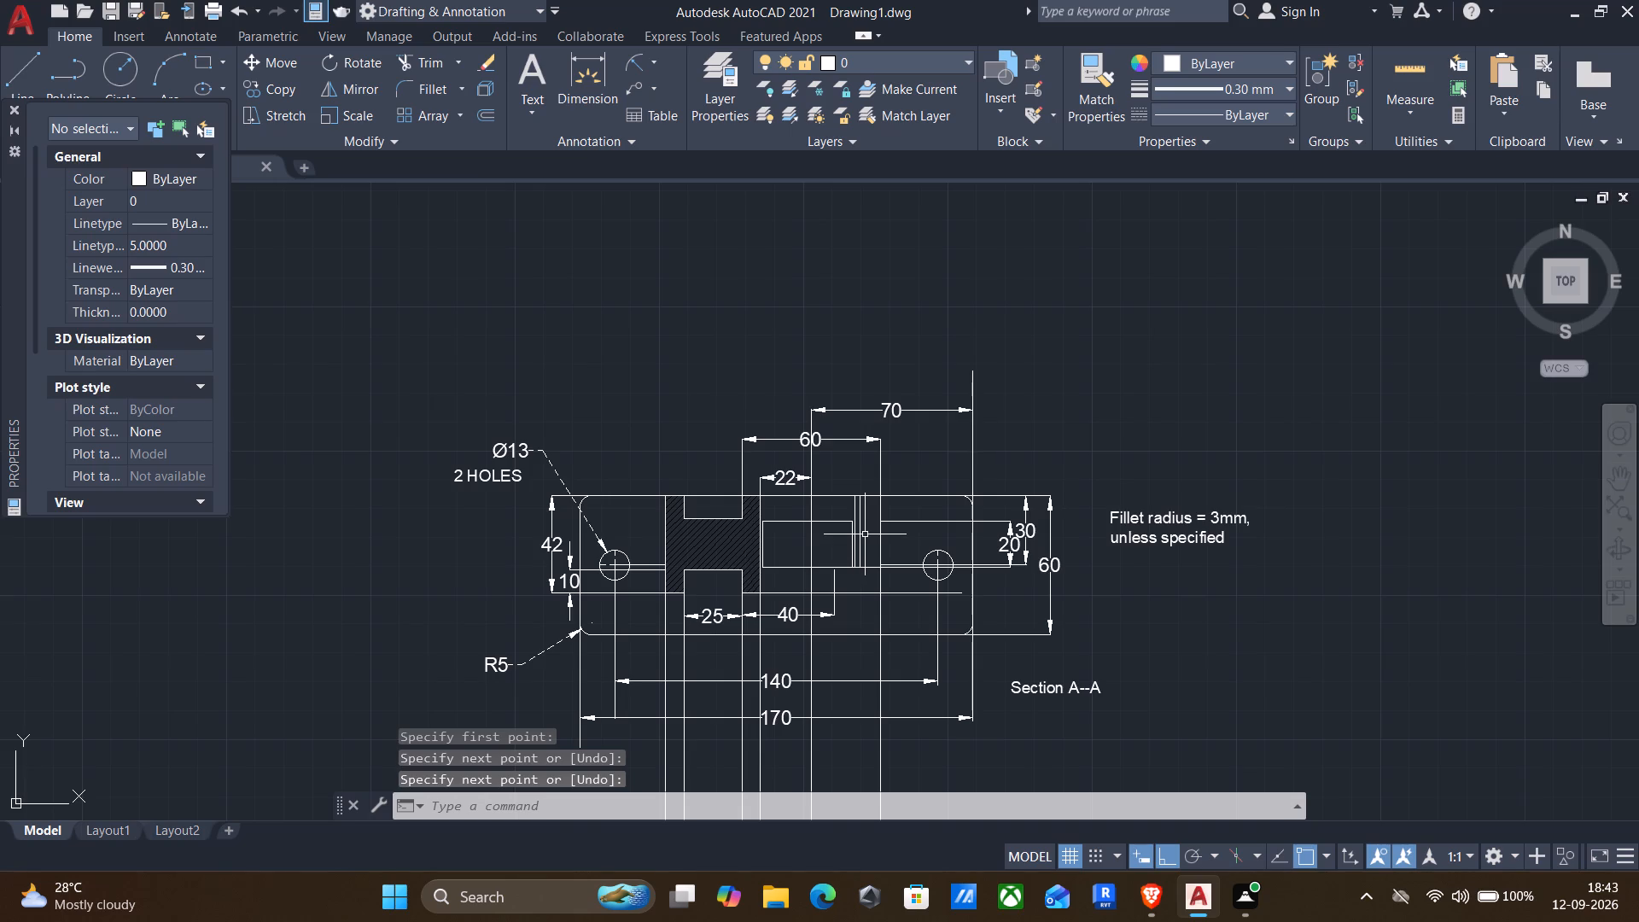
scroll(864, 534, up, 2)
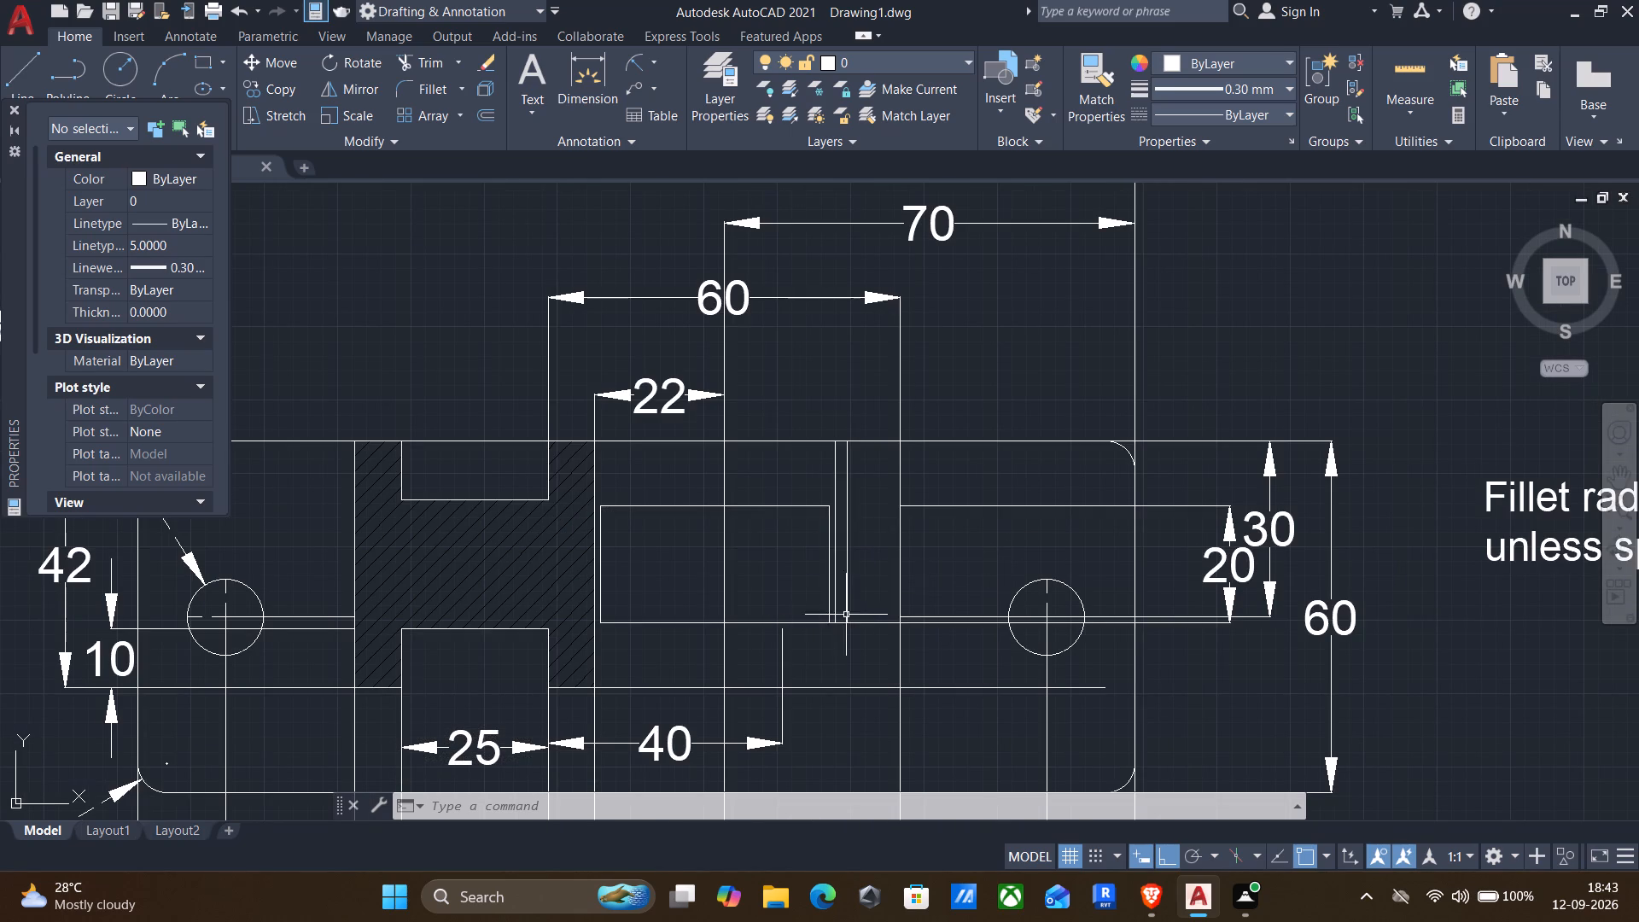
key(Return)
scroll(863, 647, up, 2)
click(789, 591)
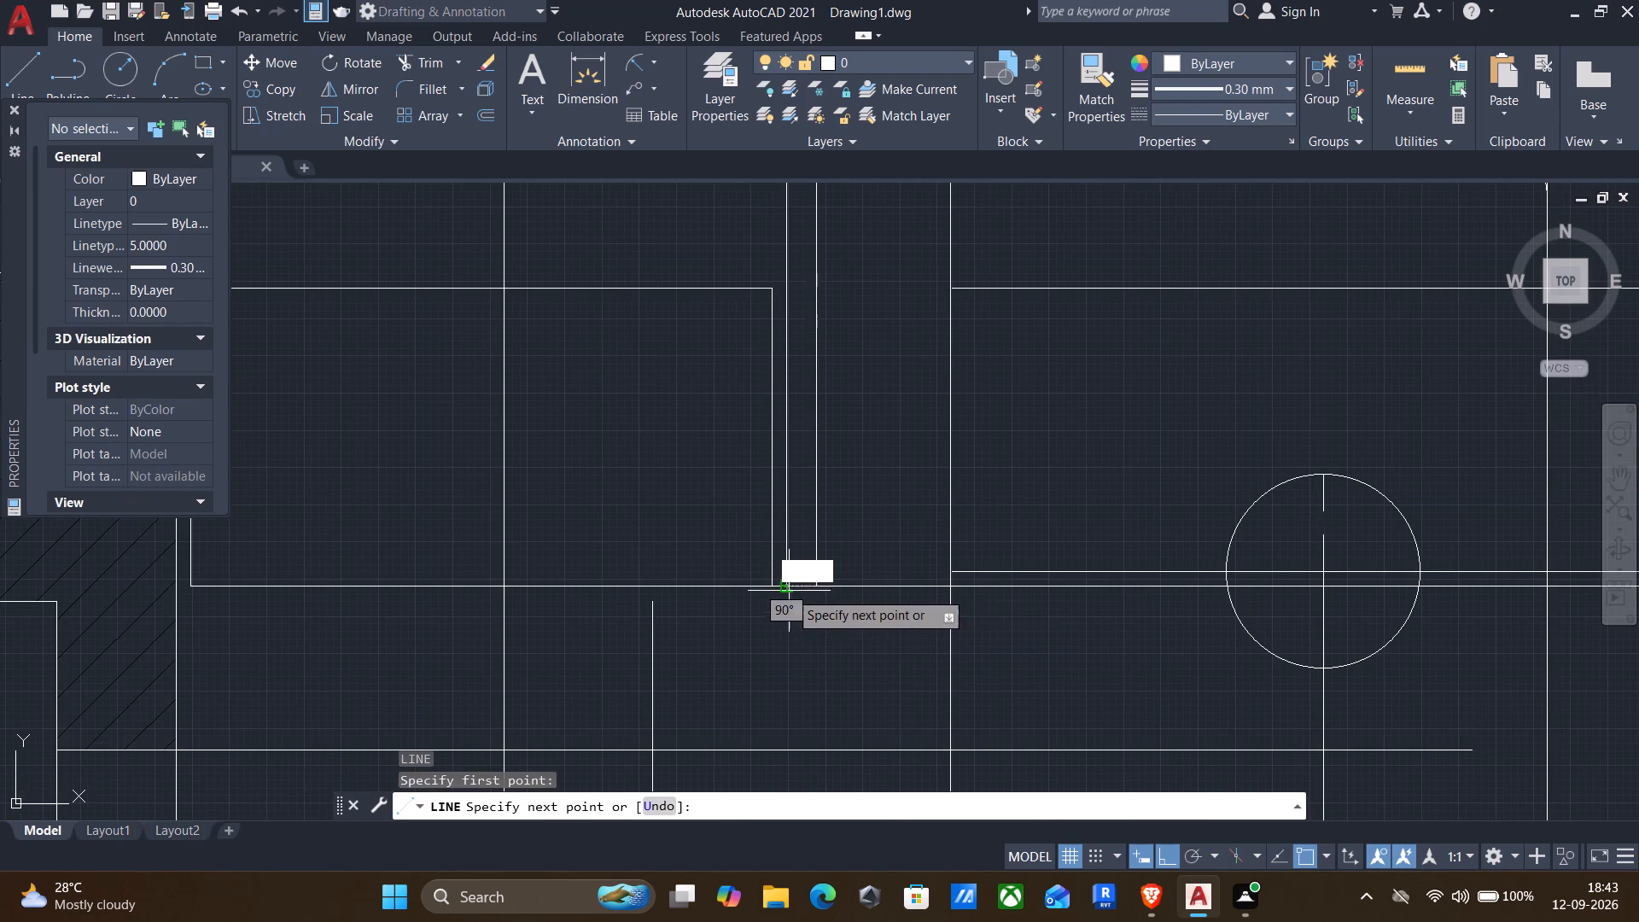
scroll(811, 656, down, 1)
middle_drag(809, 666, 924, 337)
scroll(926, 486, down, 1)
middle_drag(914, 591, 997, 209)
middle_drag(980, 550, 977, 553)
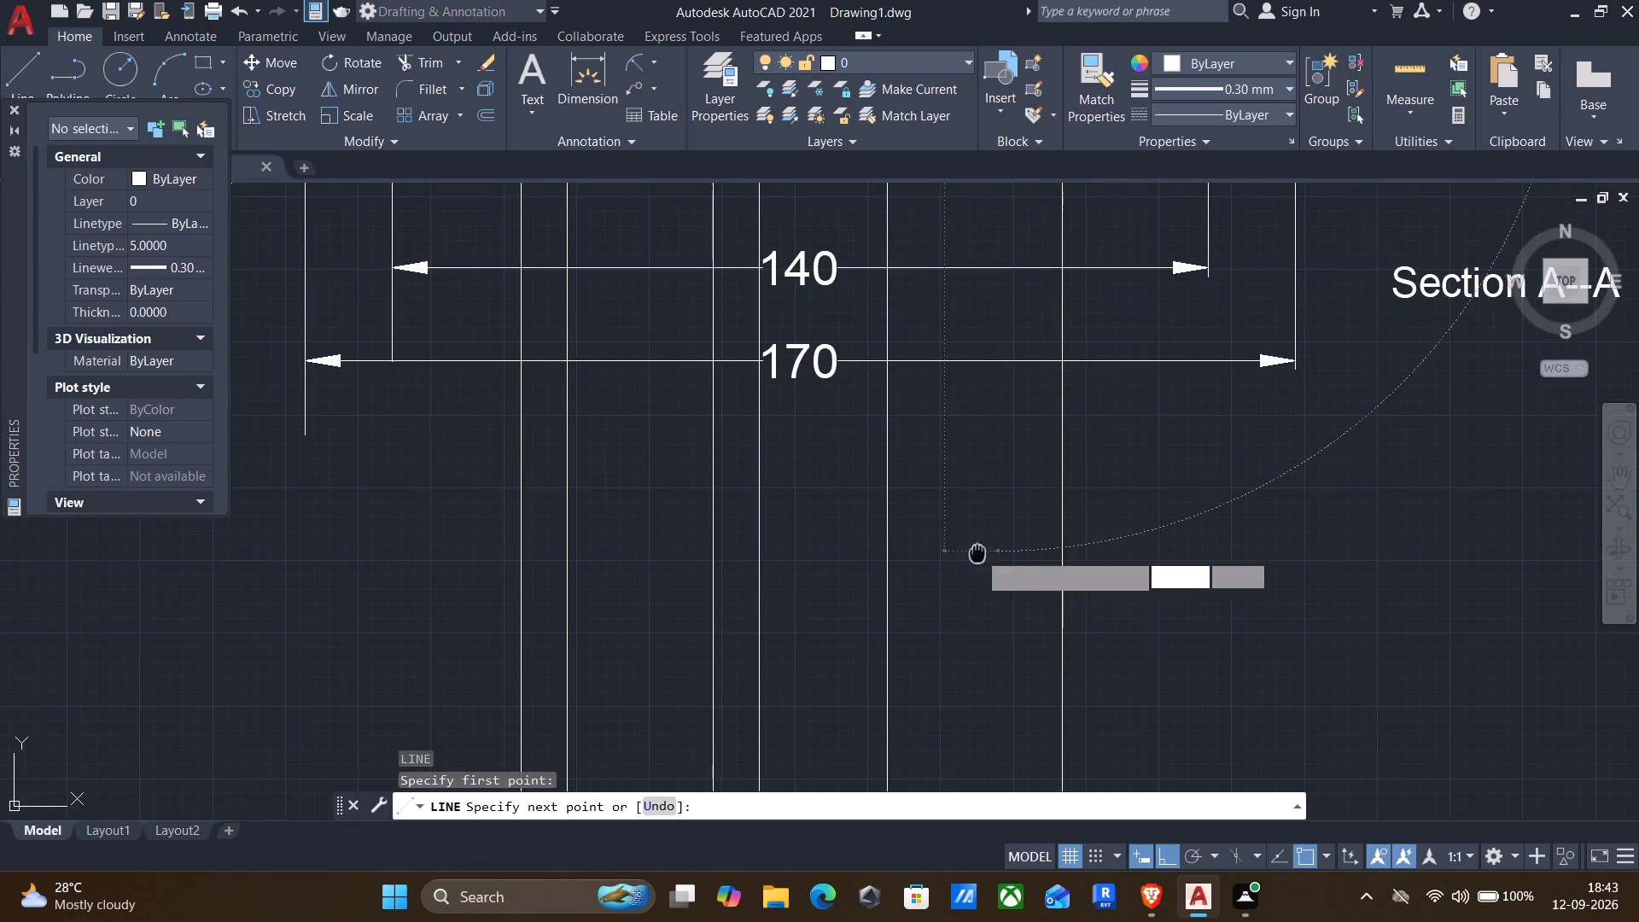
middle_drag(977, 553, 998, 294)
scroll(1005, 382, down, 2)
middle_drag(986, 563, 1020, 301)
click(1033, 512)
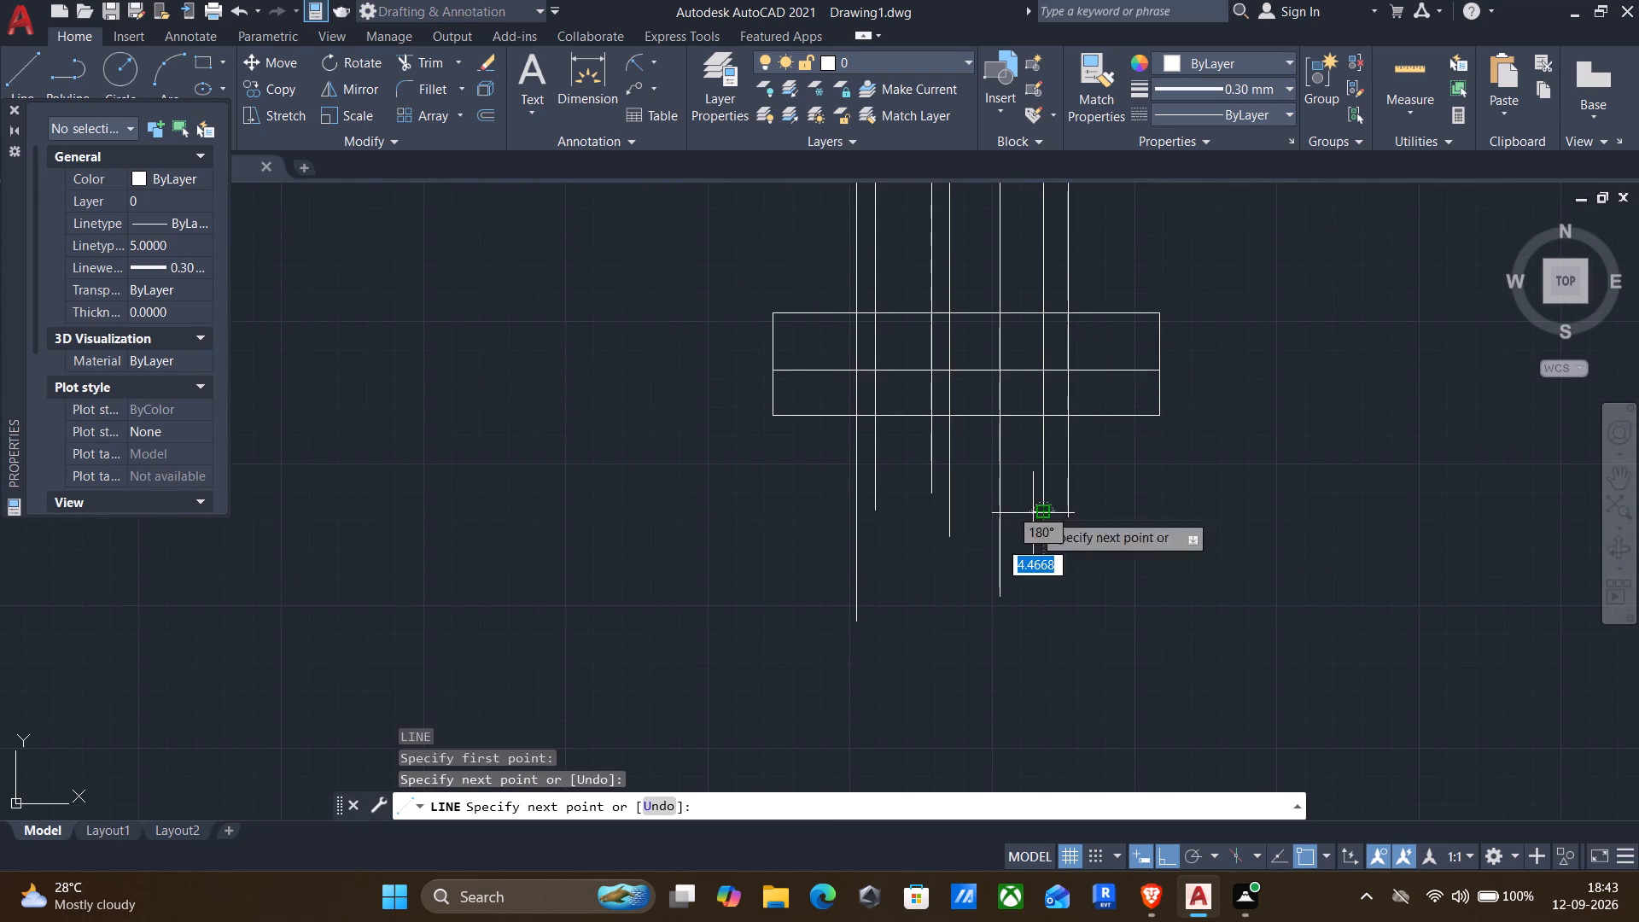
key(Return)
Quick-measure the spacing between the last two projected vertical lines at the lower view's bottom edge.
click(1403, 57)
scroll(1116, 358, up, 3)
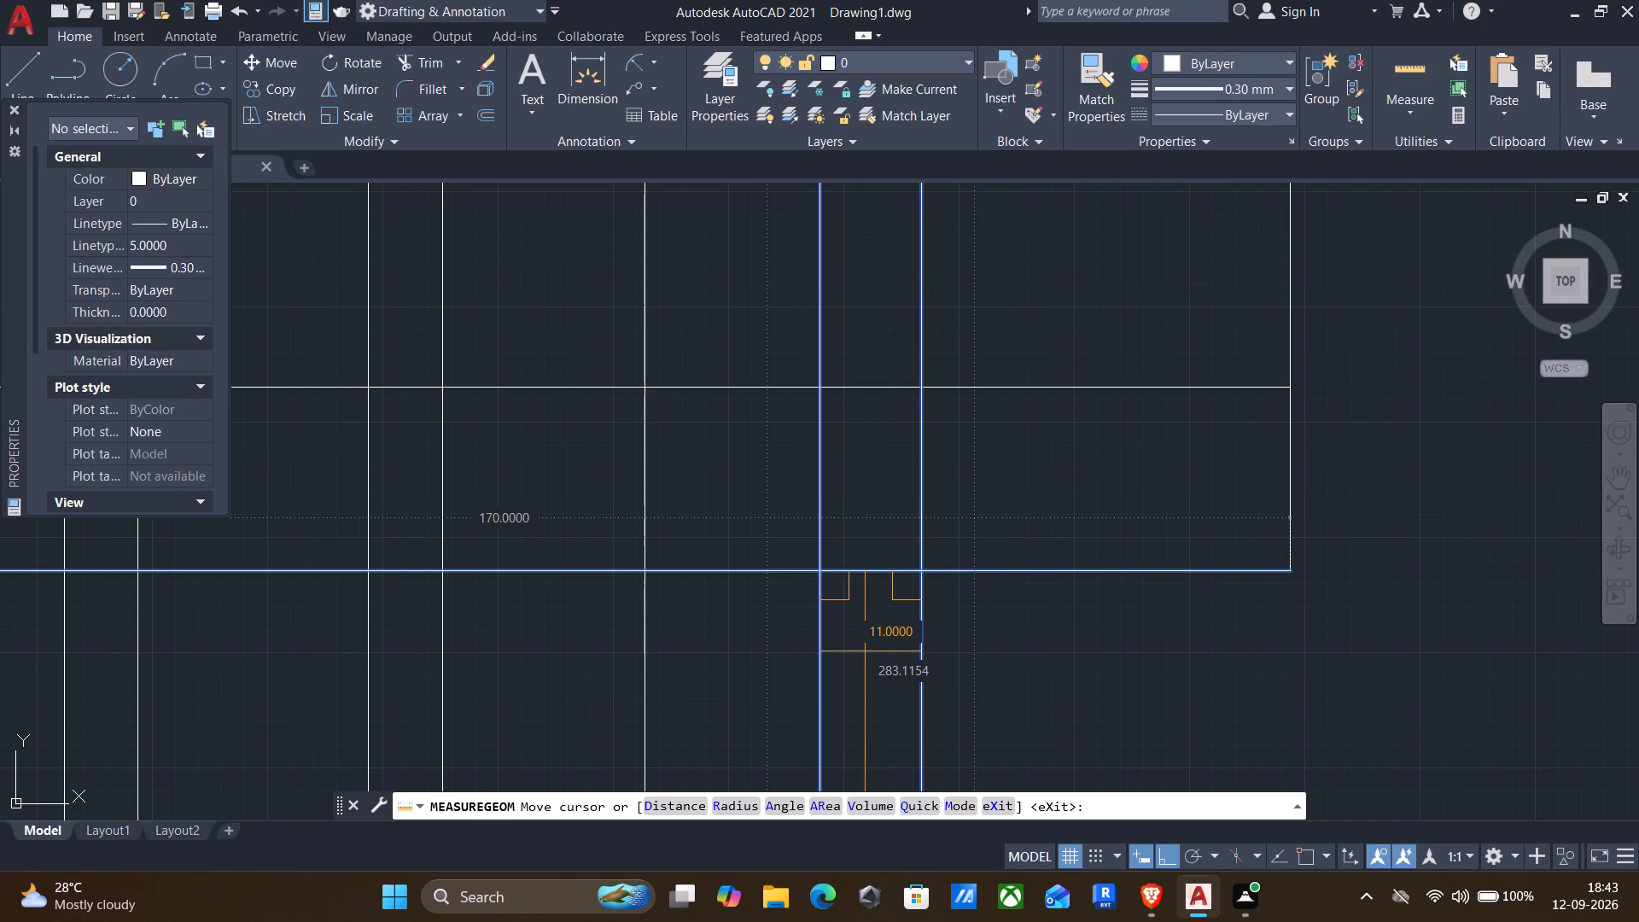
key(Escape)
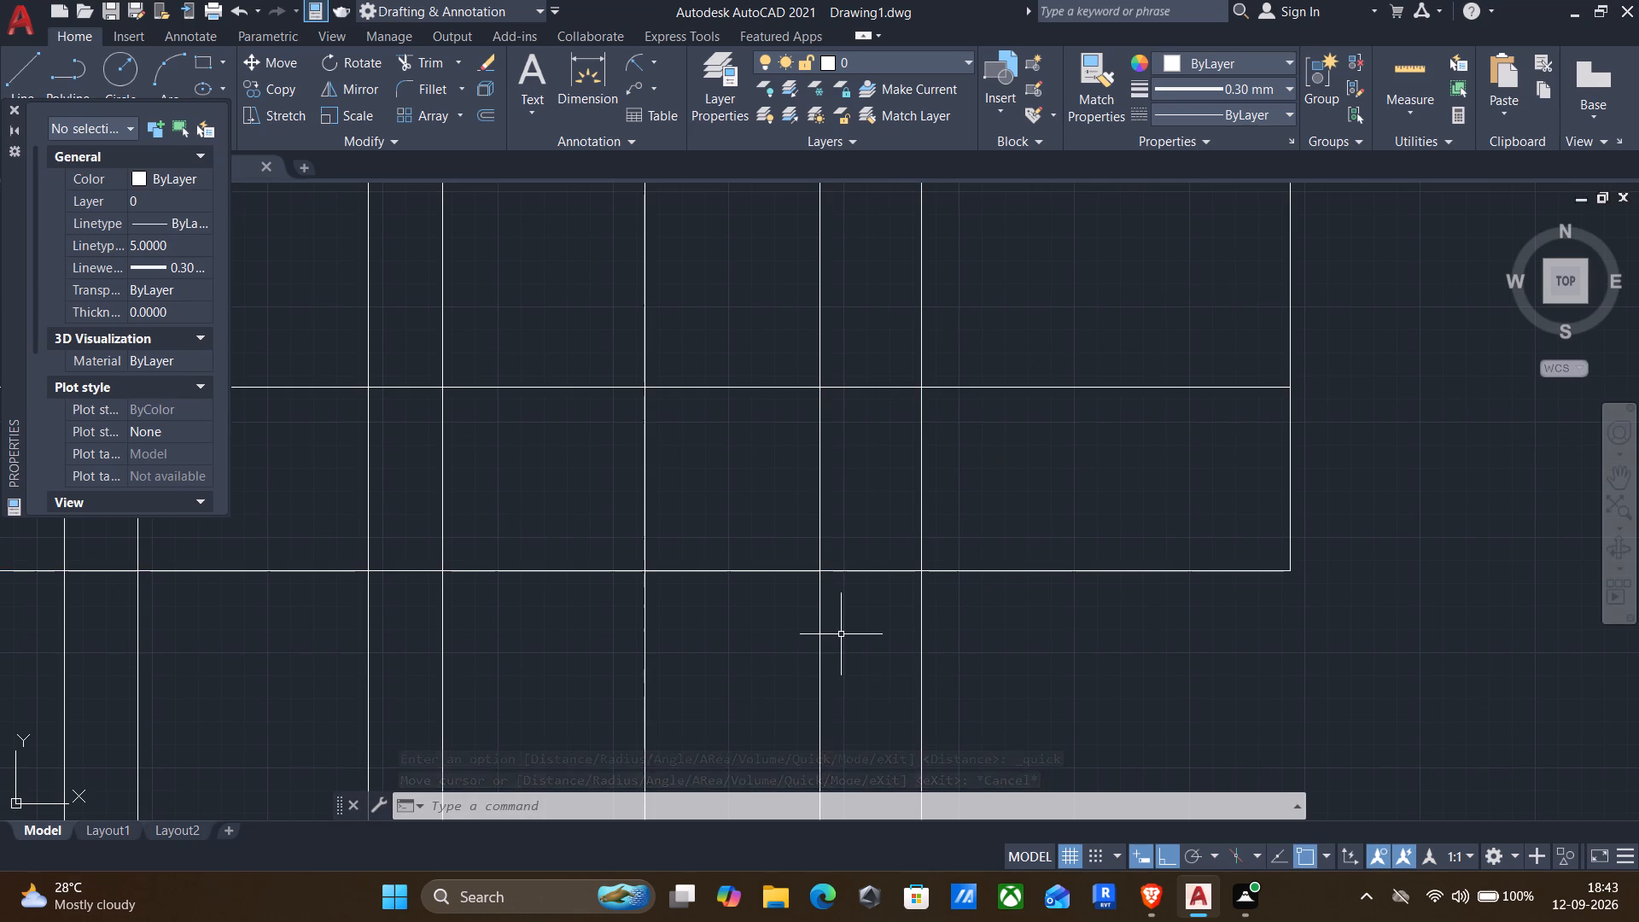
scroll(701, 571, down, 2)
middle_drag(732, 604, 783, 598)
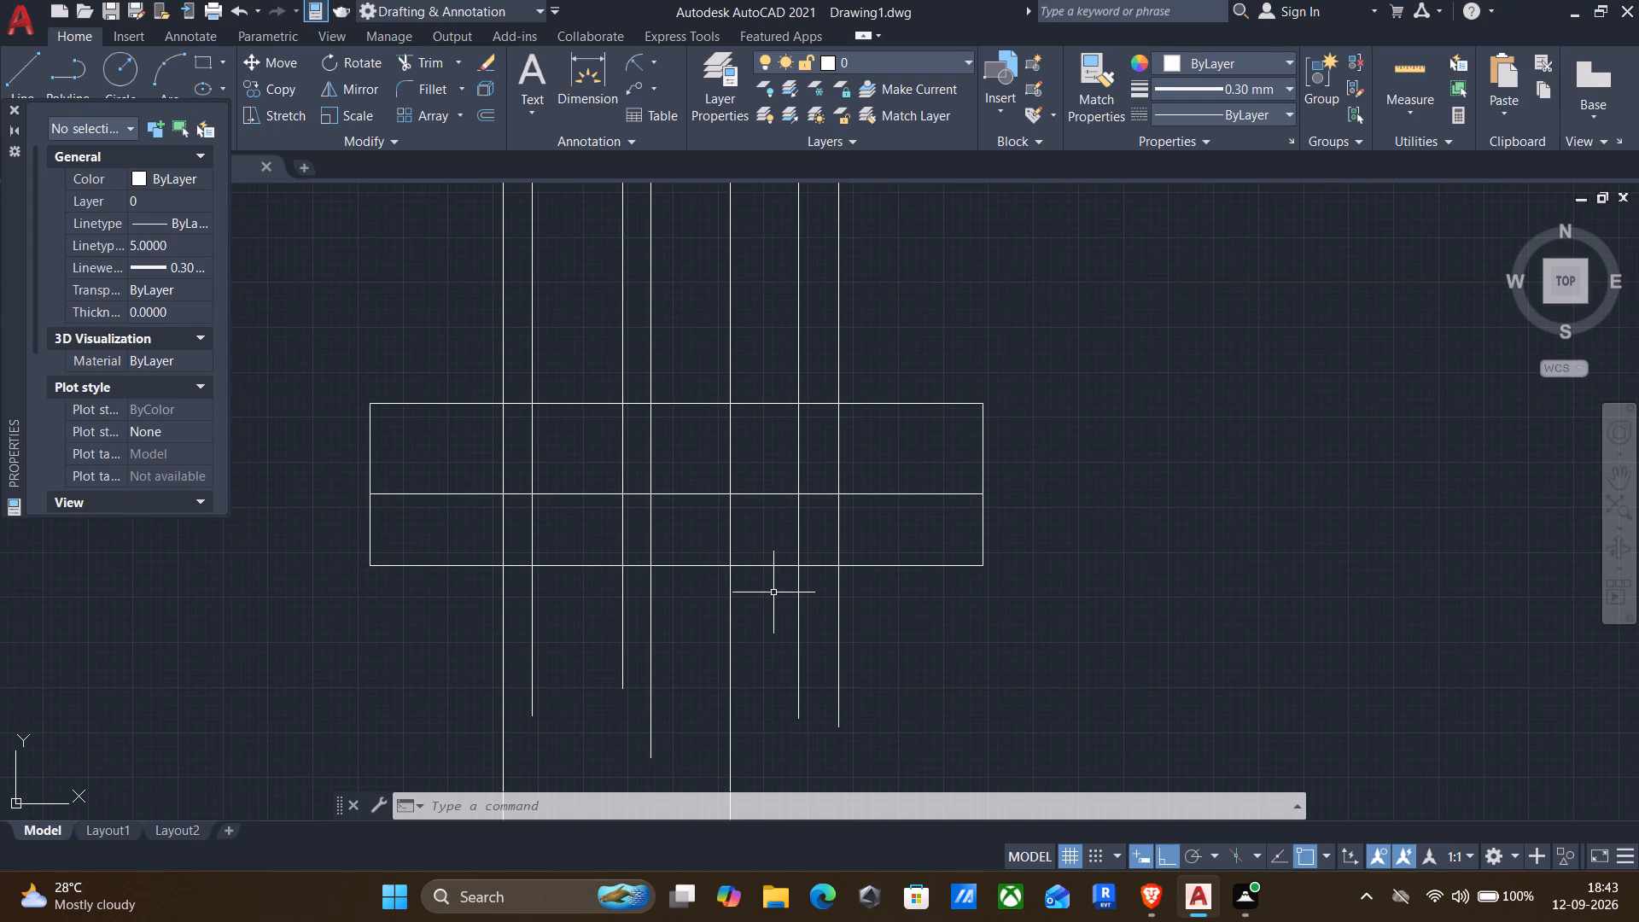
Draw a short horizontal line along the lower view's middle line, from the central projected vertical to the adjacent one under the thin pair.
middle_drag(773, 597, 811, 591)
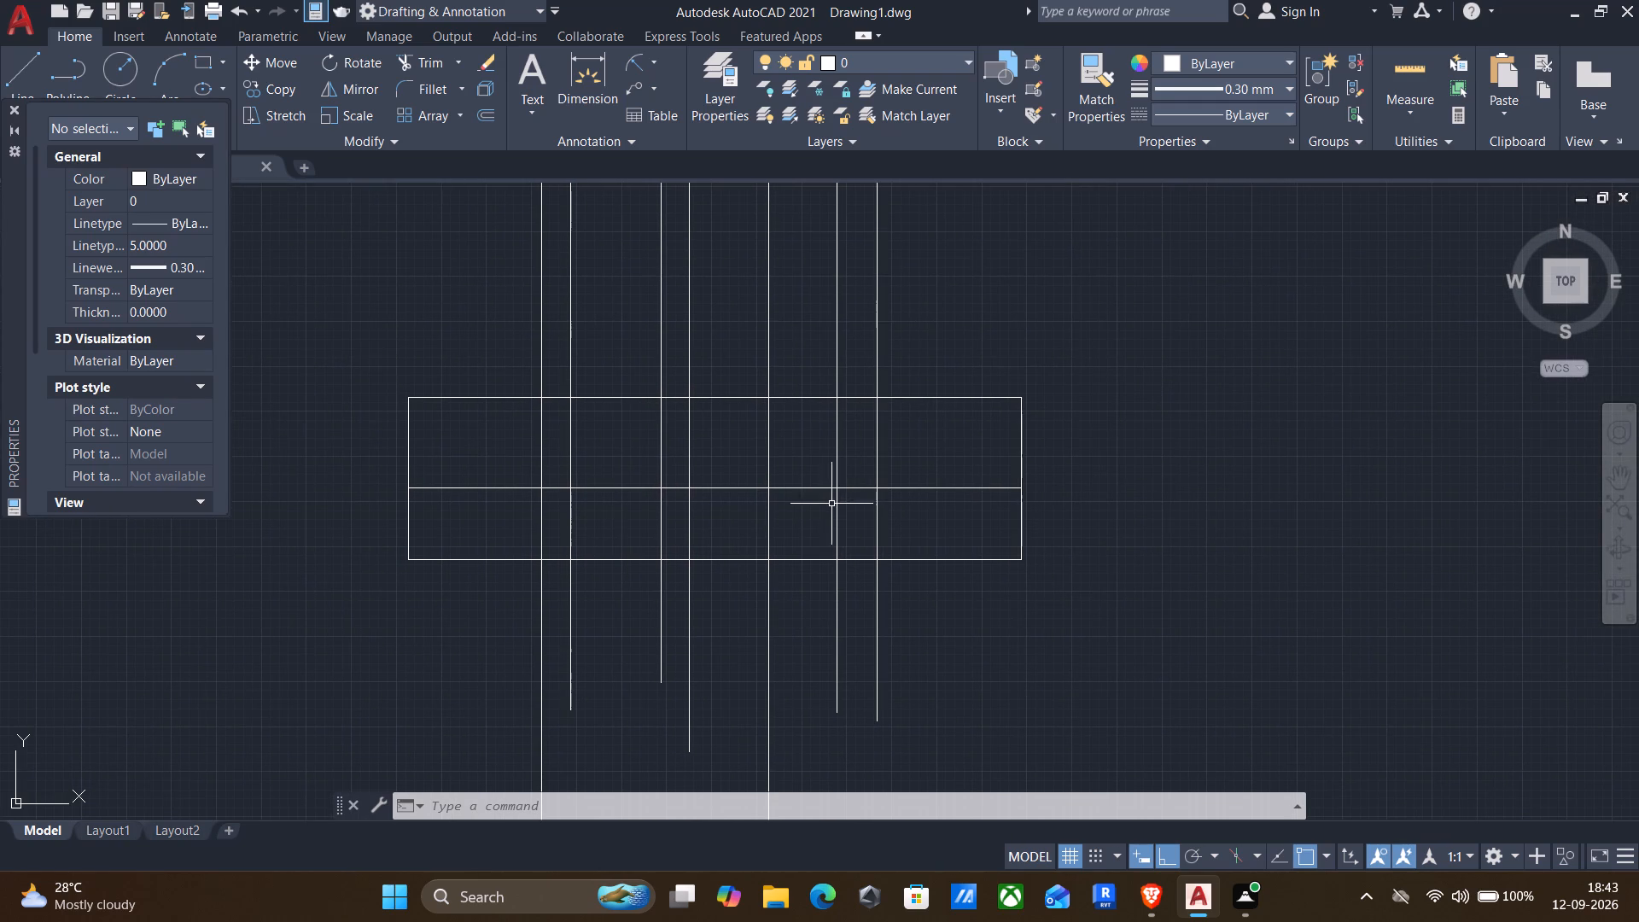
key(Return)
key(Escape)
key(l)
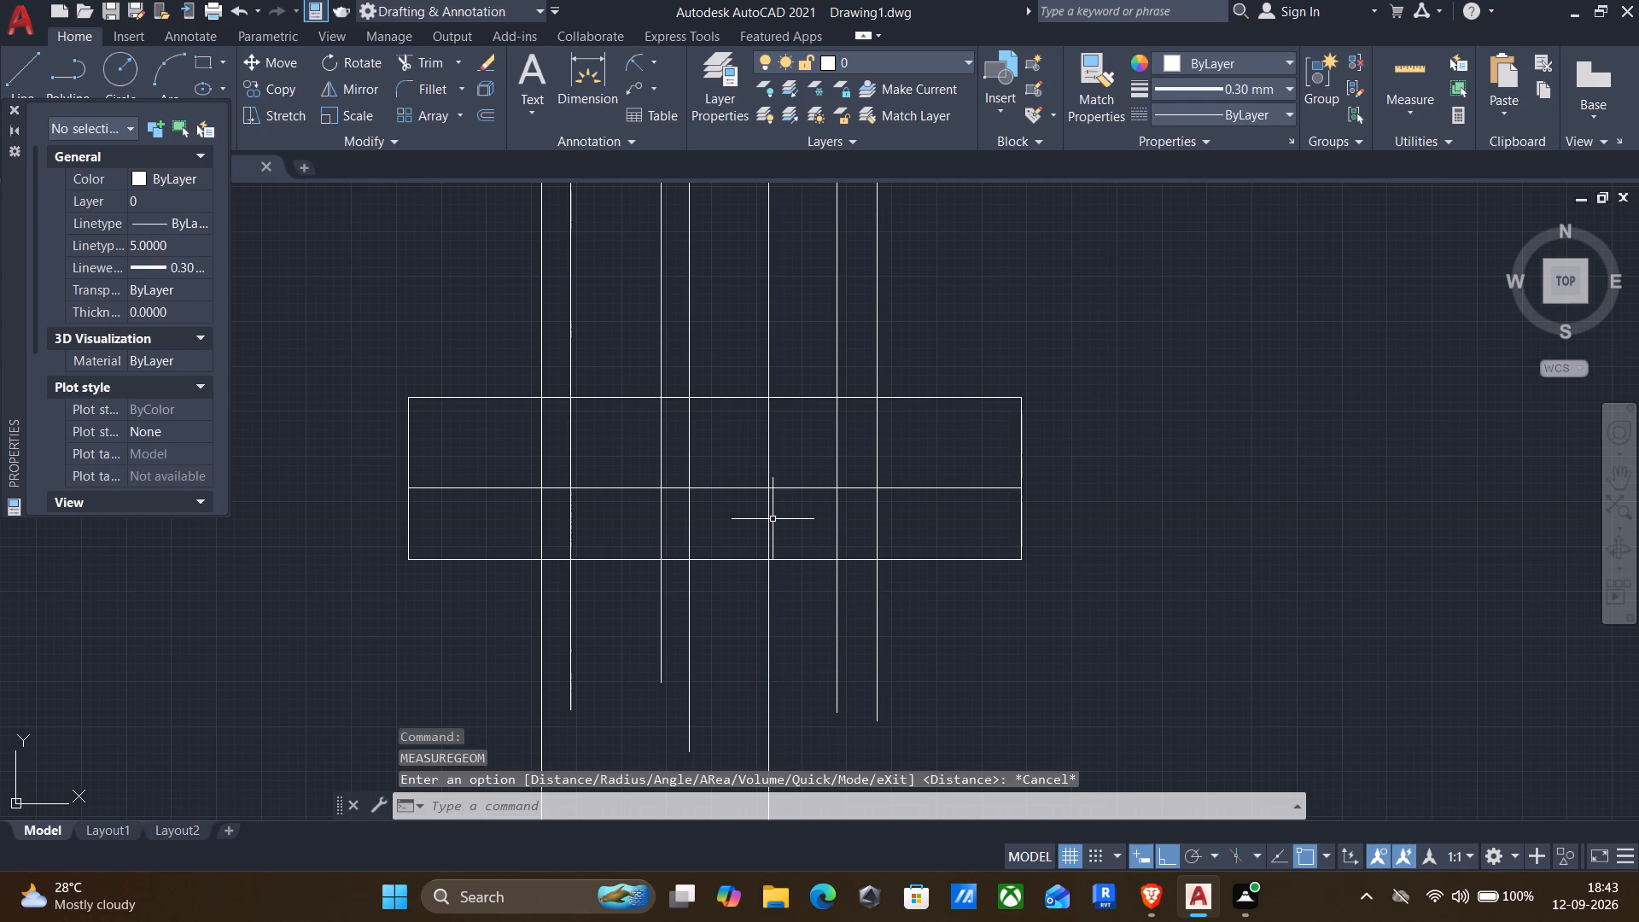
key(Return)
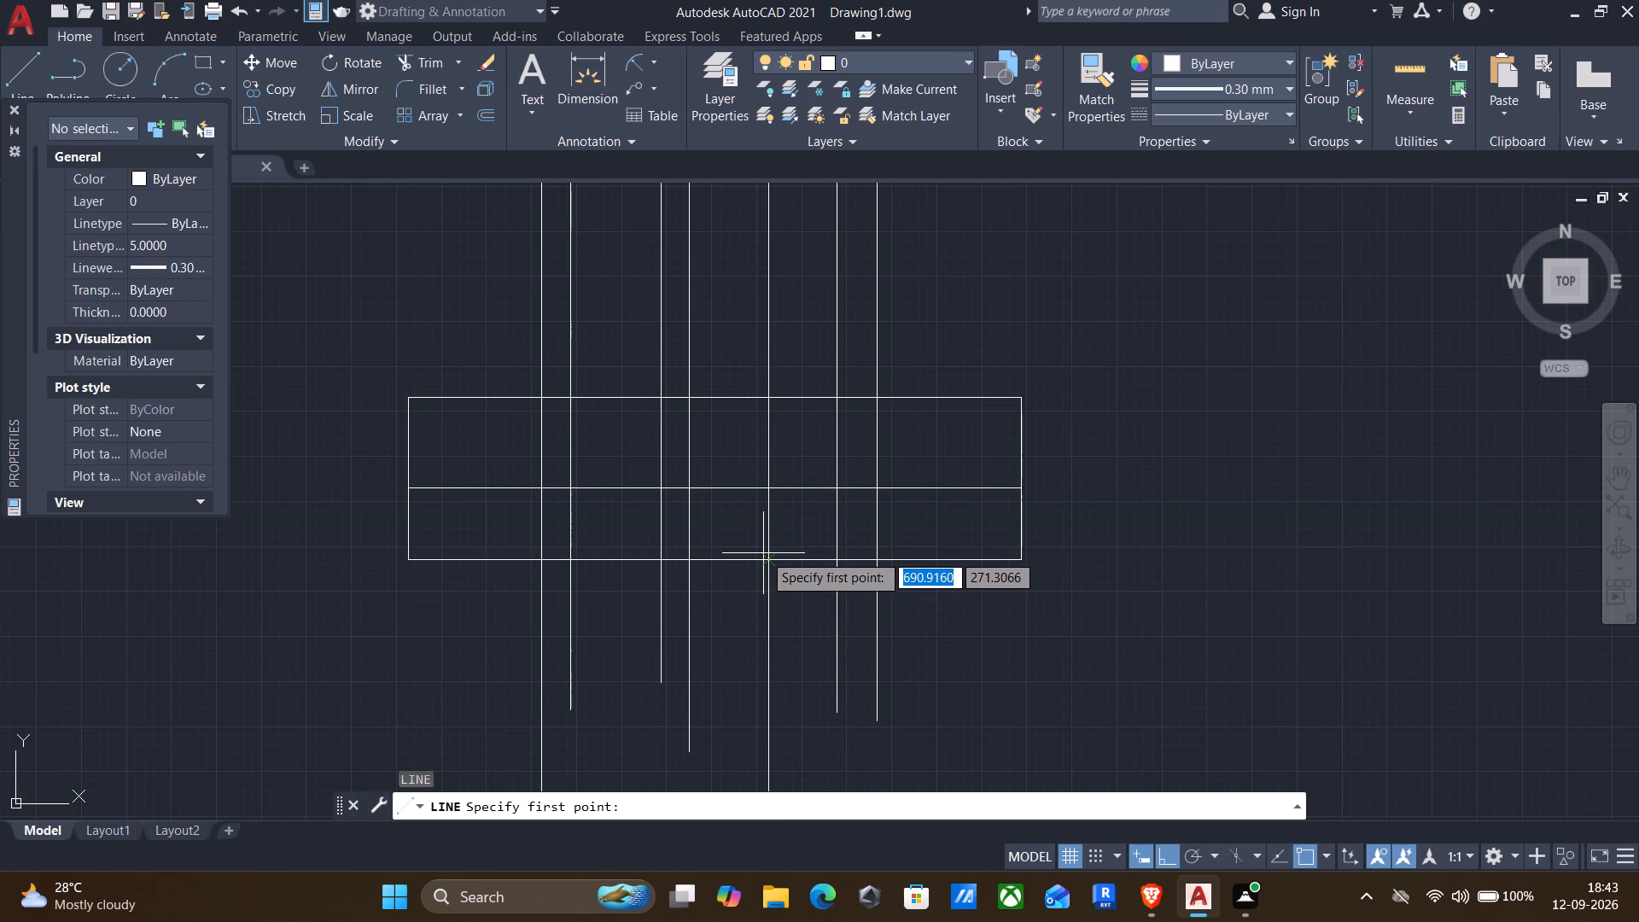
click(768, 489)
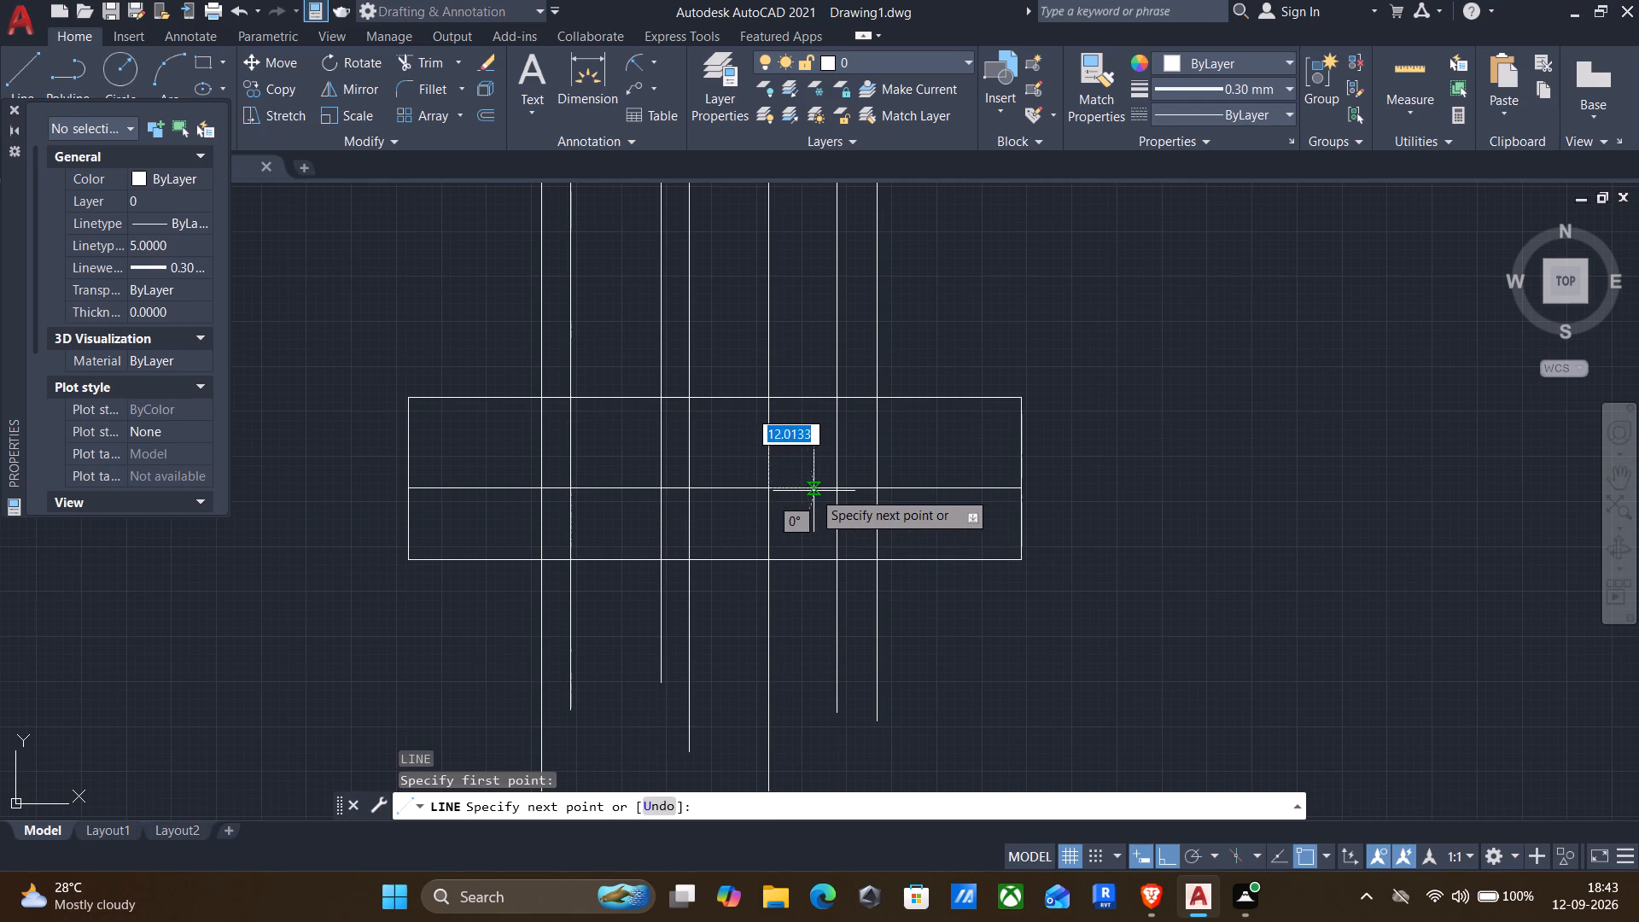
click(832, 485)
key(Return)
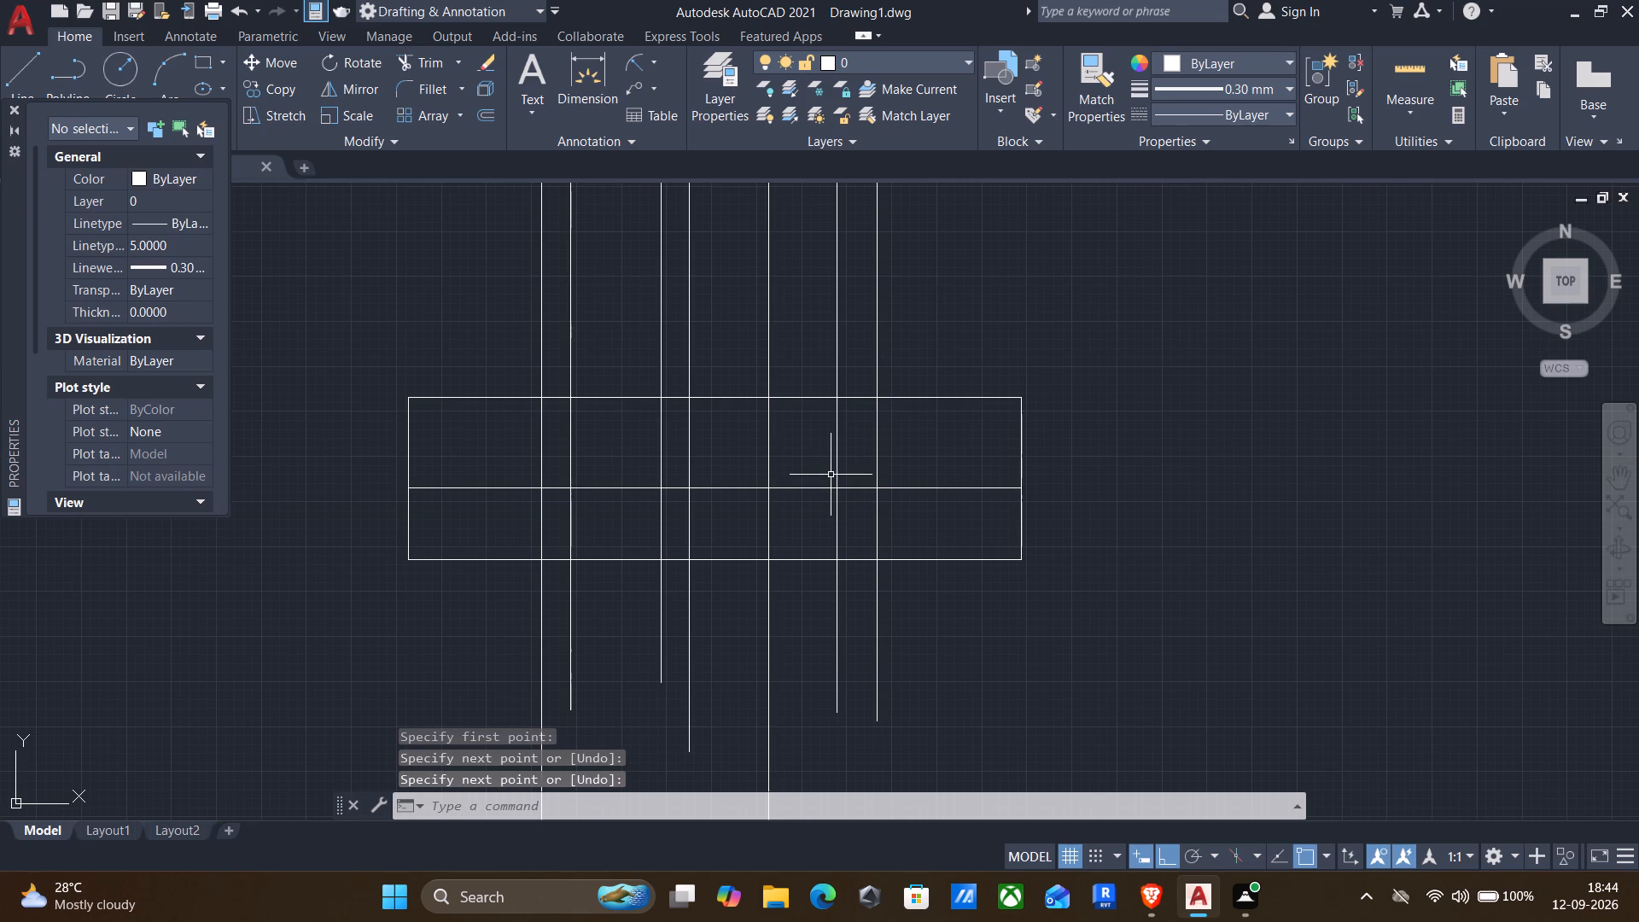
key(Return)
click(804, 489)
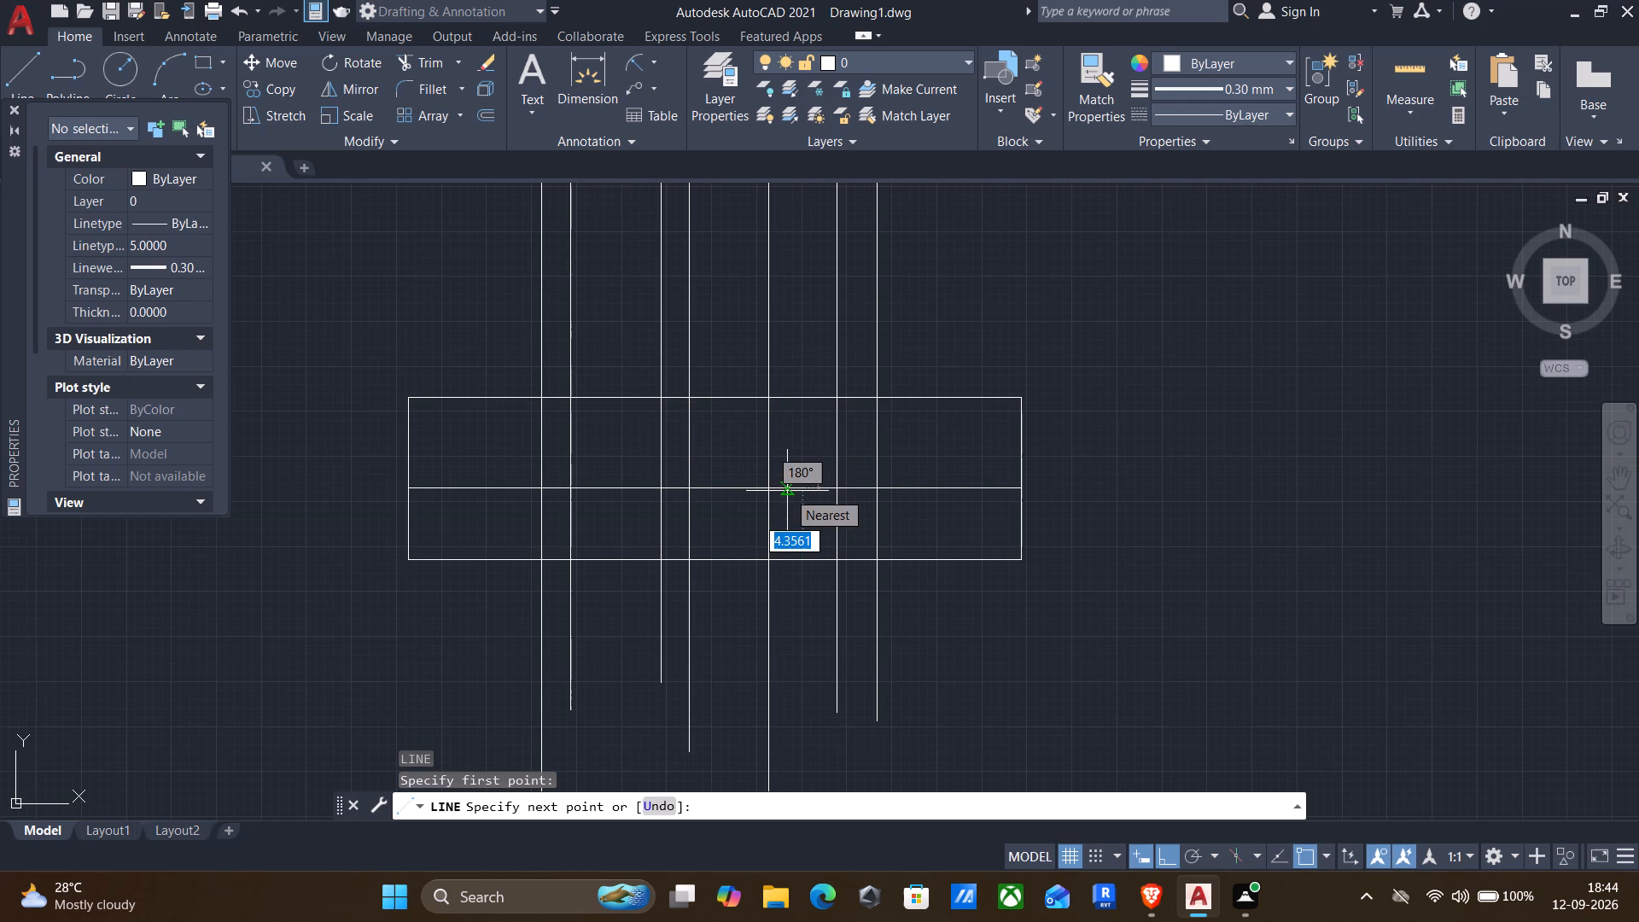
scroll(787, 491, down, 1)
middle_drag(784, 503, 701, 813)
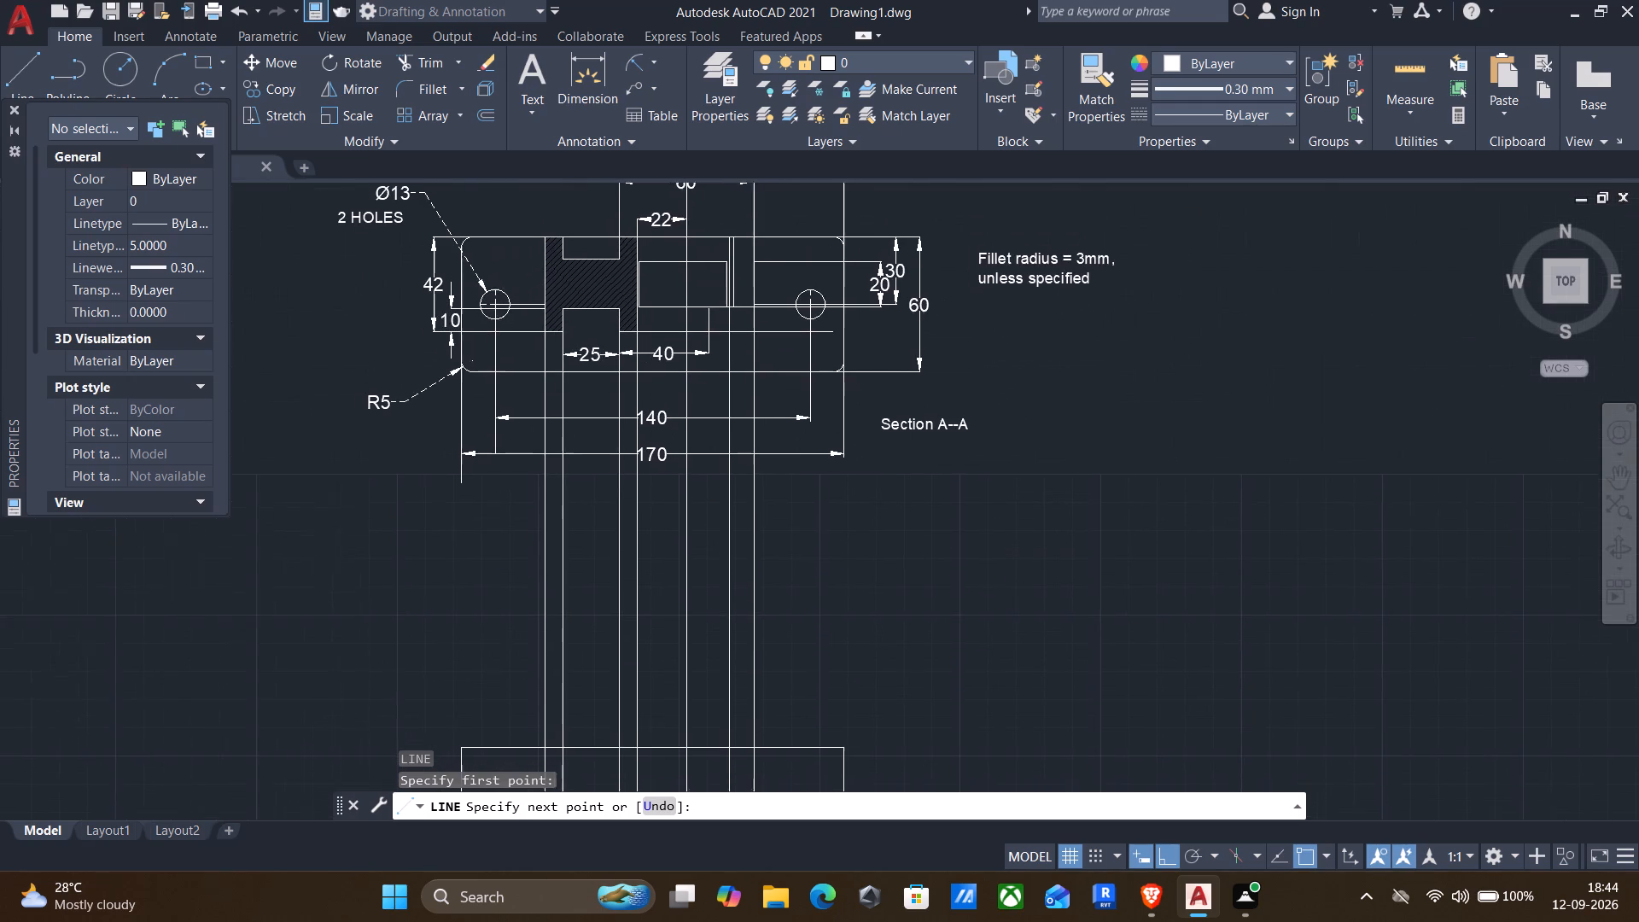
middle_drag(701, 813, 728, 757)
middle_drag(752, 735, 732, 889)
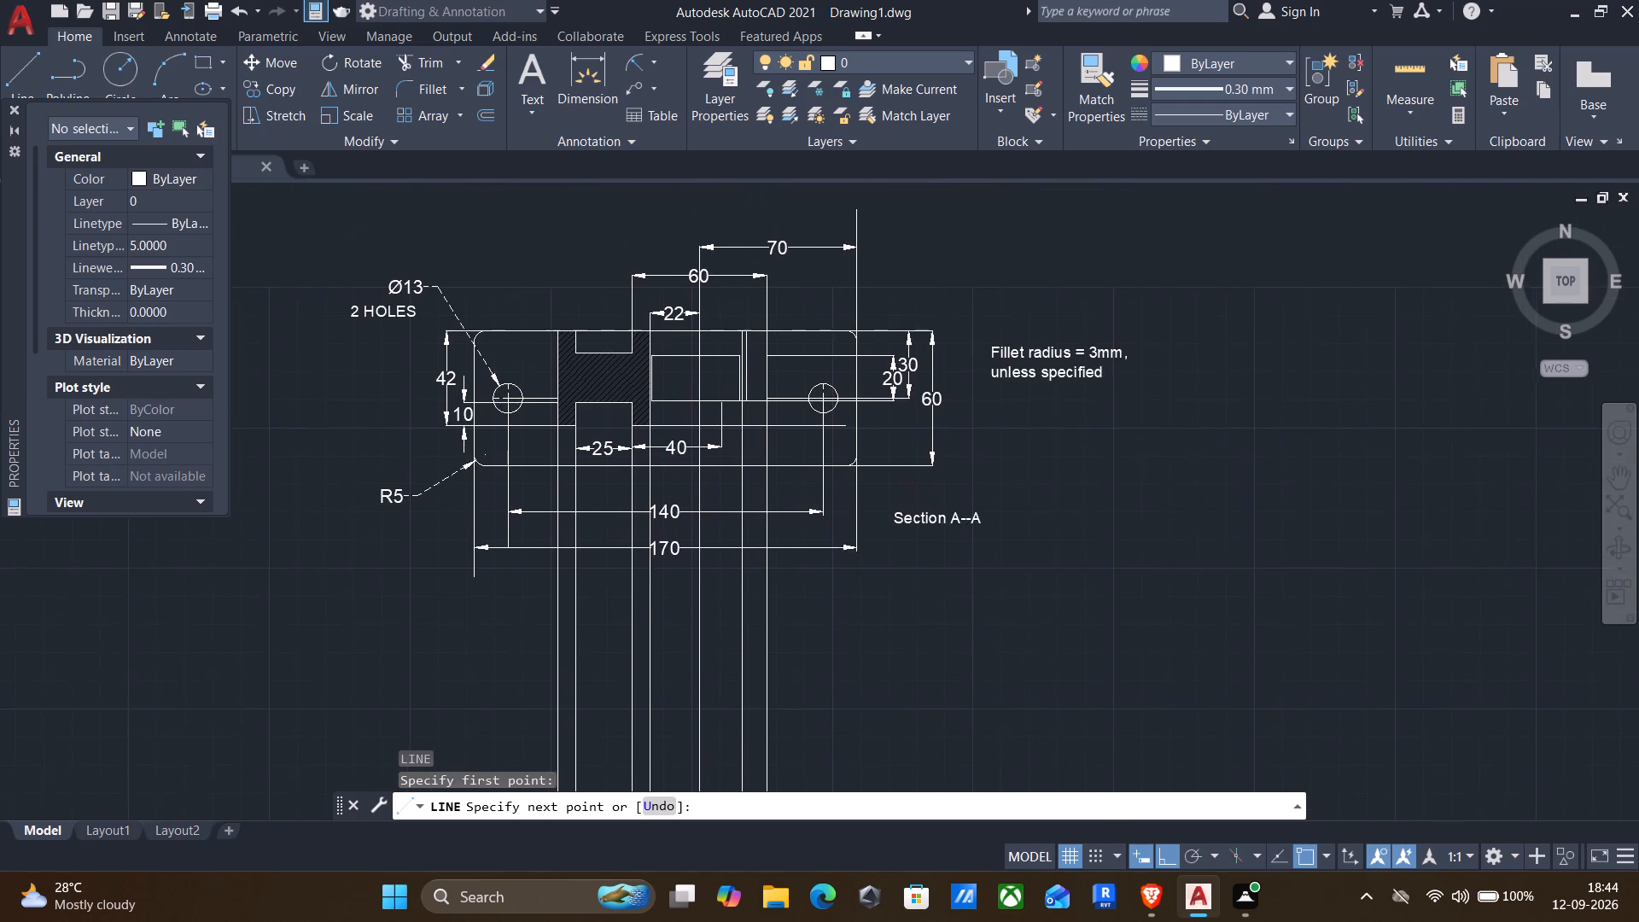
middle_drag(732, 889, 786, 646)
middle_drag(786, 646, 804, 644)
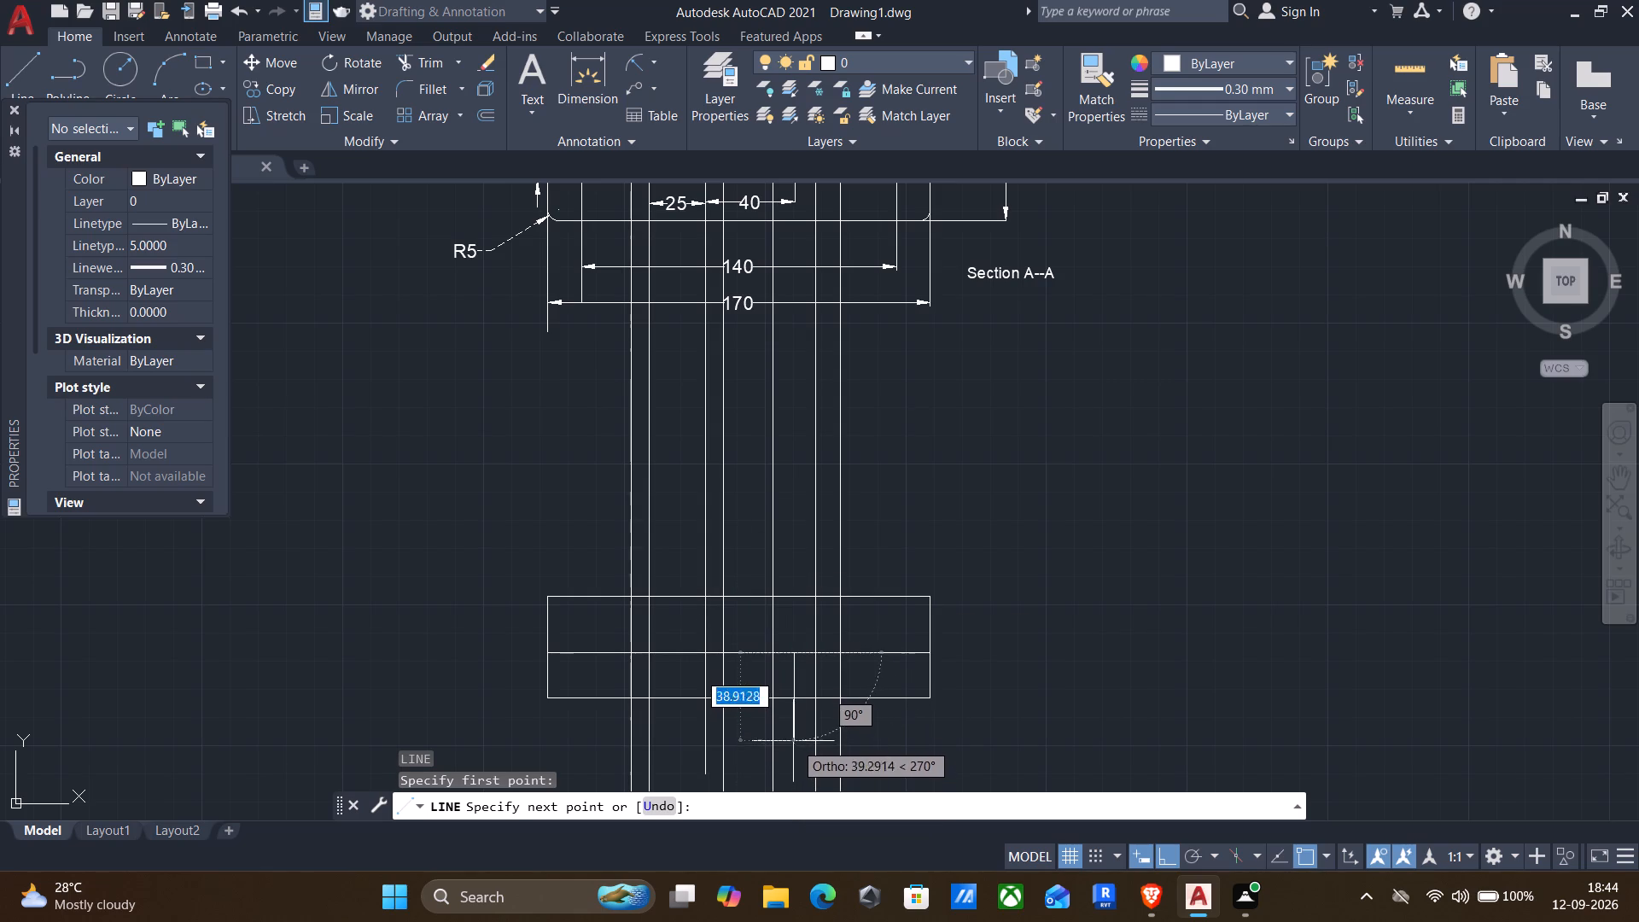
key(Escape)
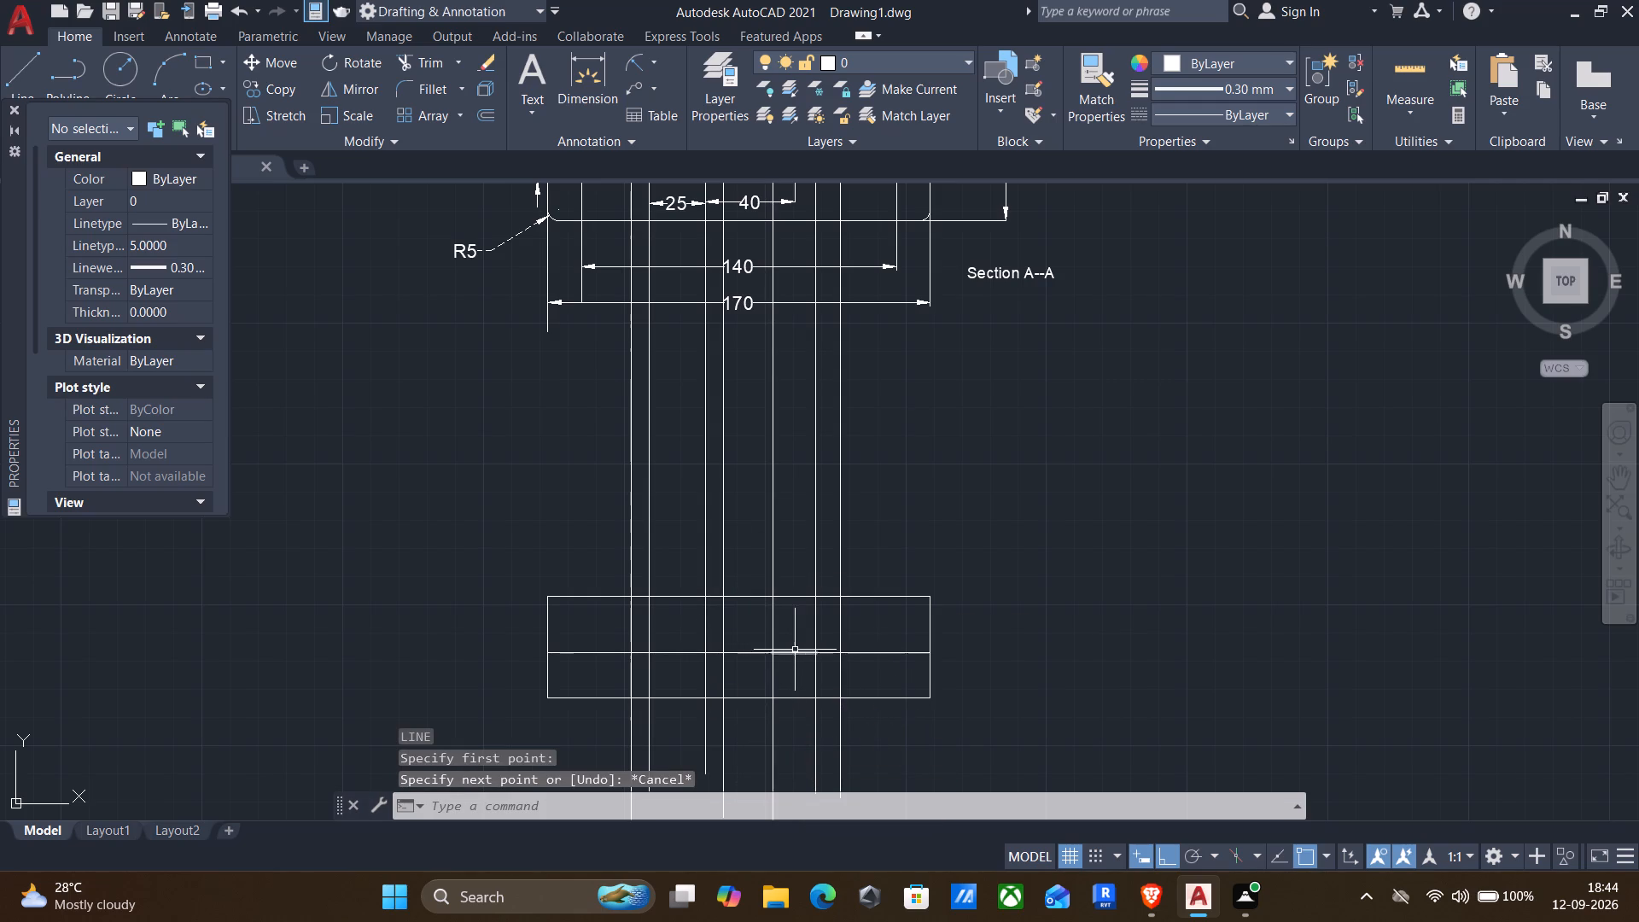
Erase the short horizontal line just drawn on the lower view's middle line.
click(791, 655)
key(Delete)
Draw a horizontal line along the lower view's middle line between the two verticals projected from the ends of the 60 dimension.
key(l)
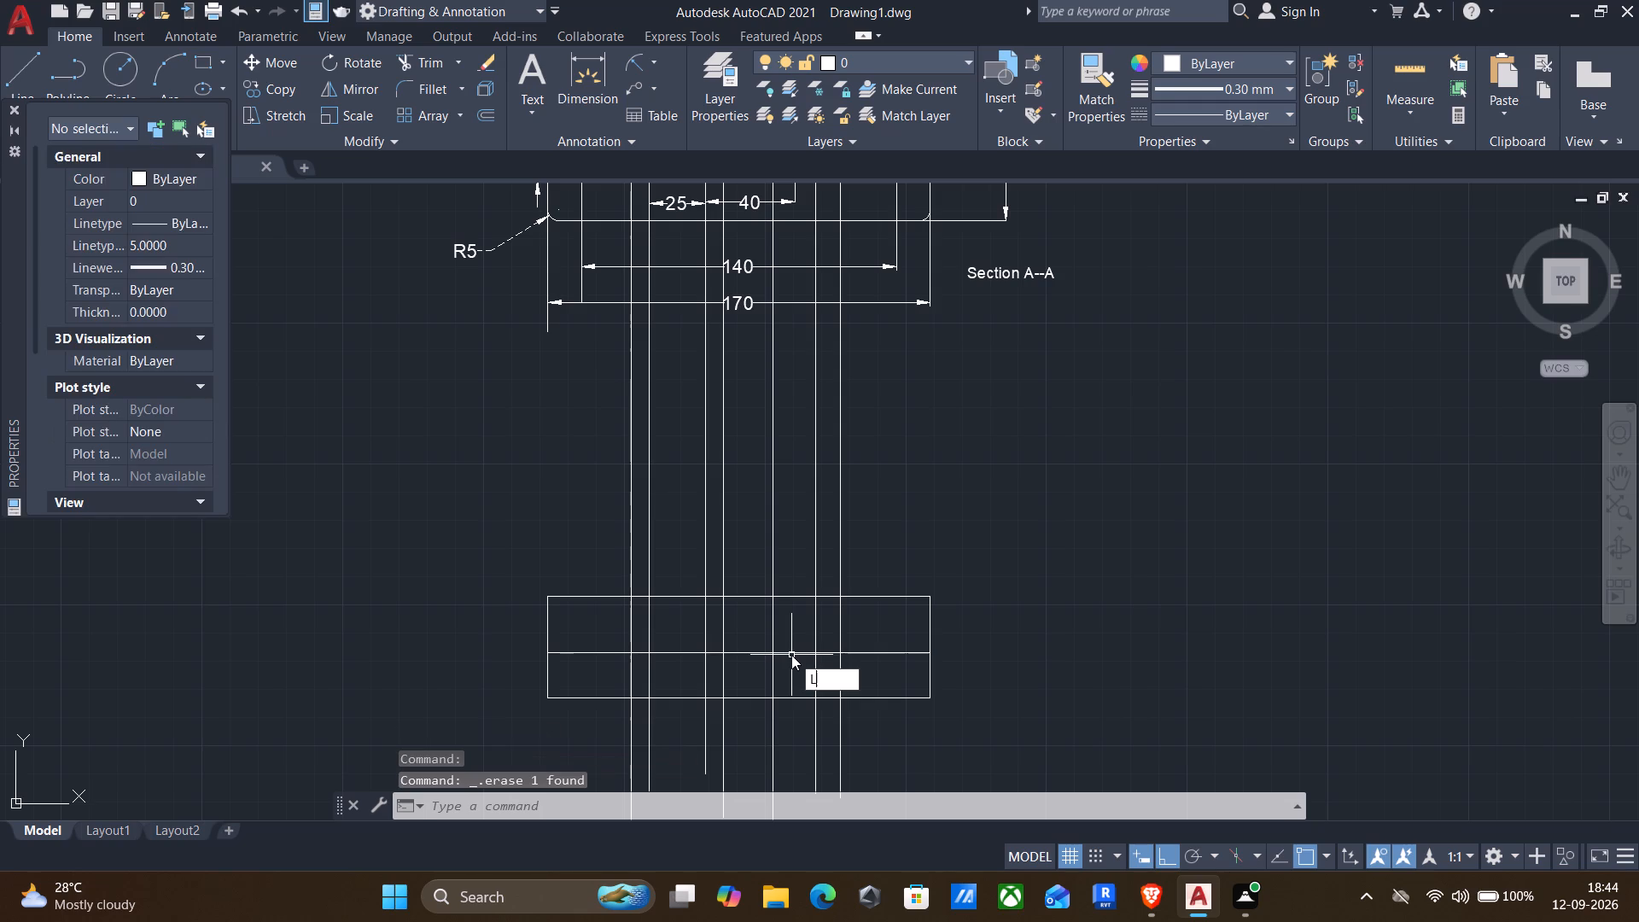
key(Return)
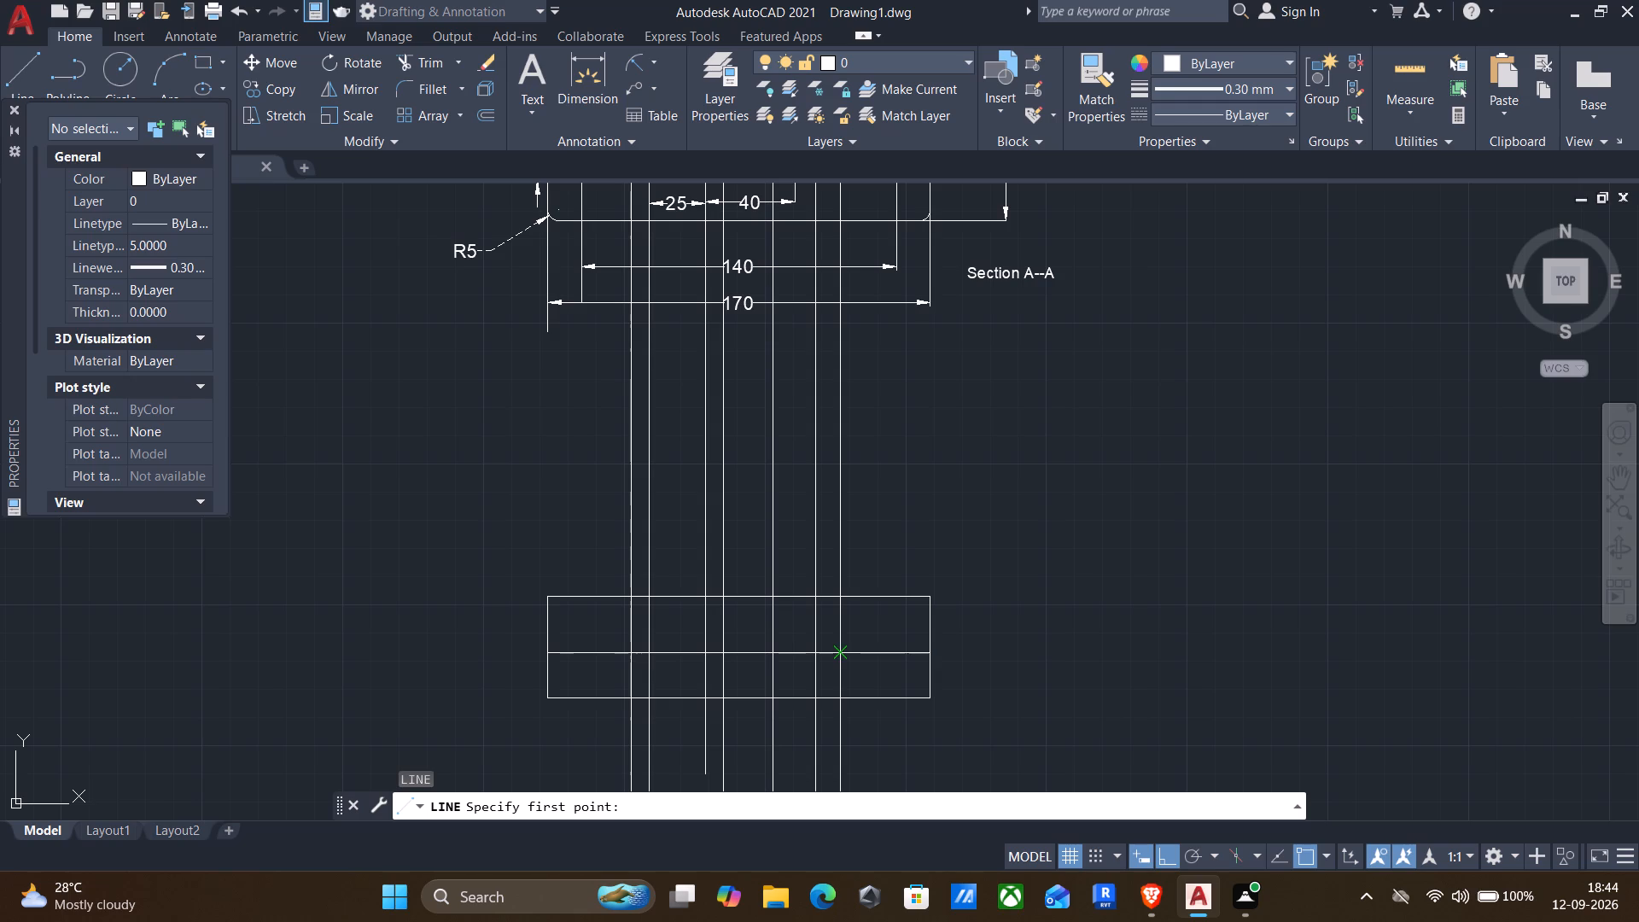
click(842, 647)
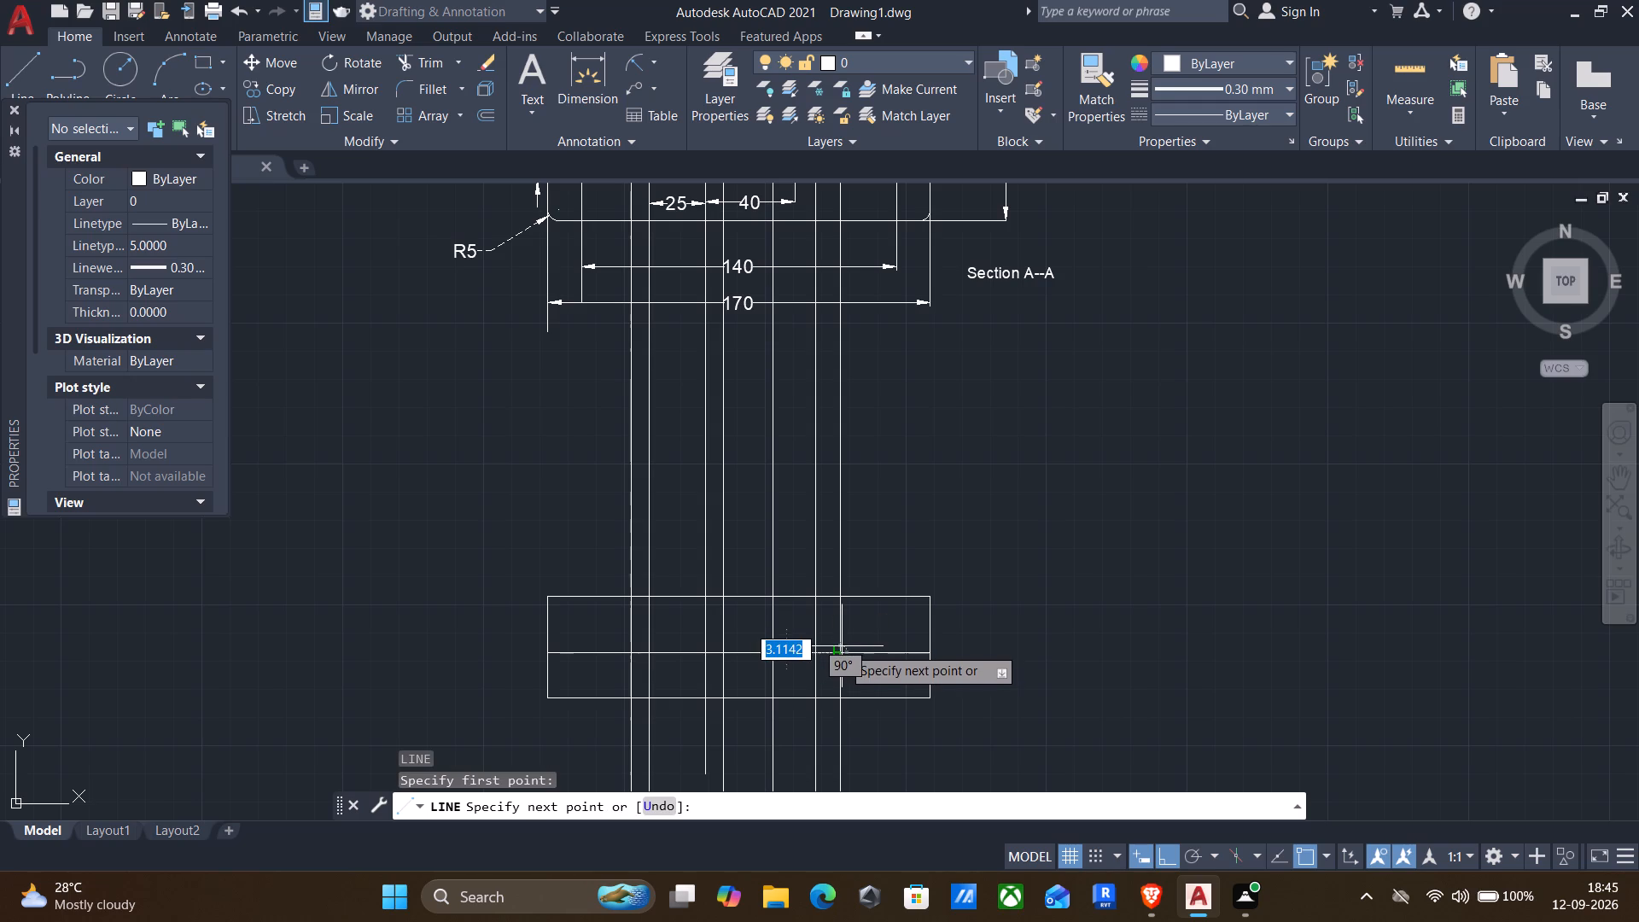
click(709, 653)
key(Return)
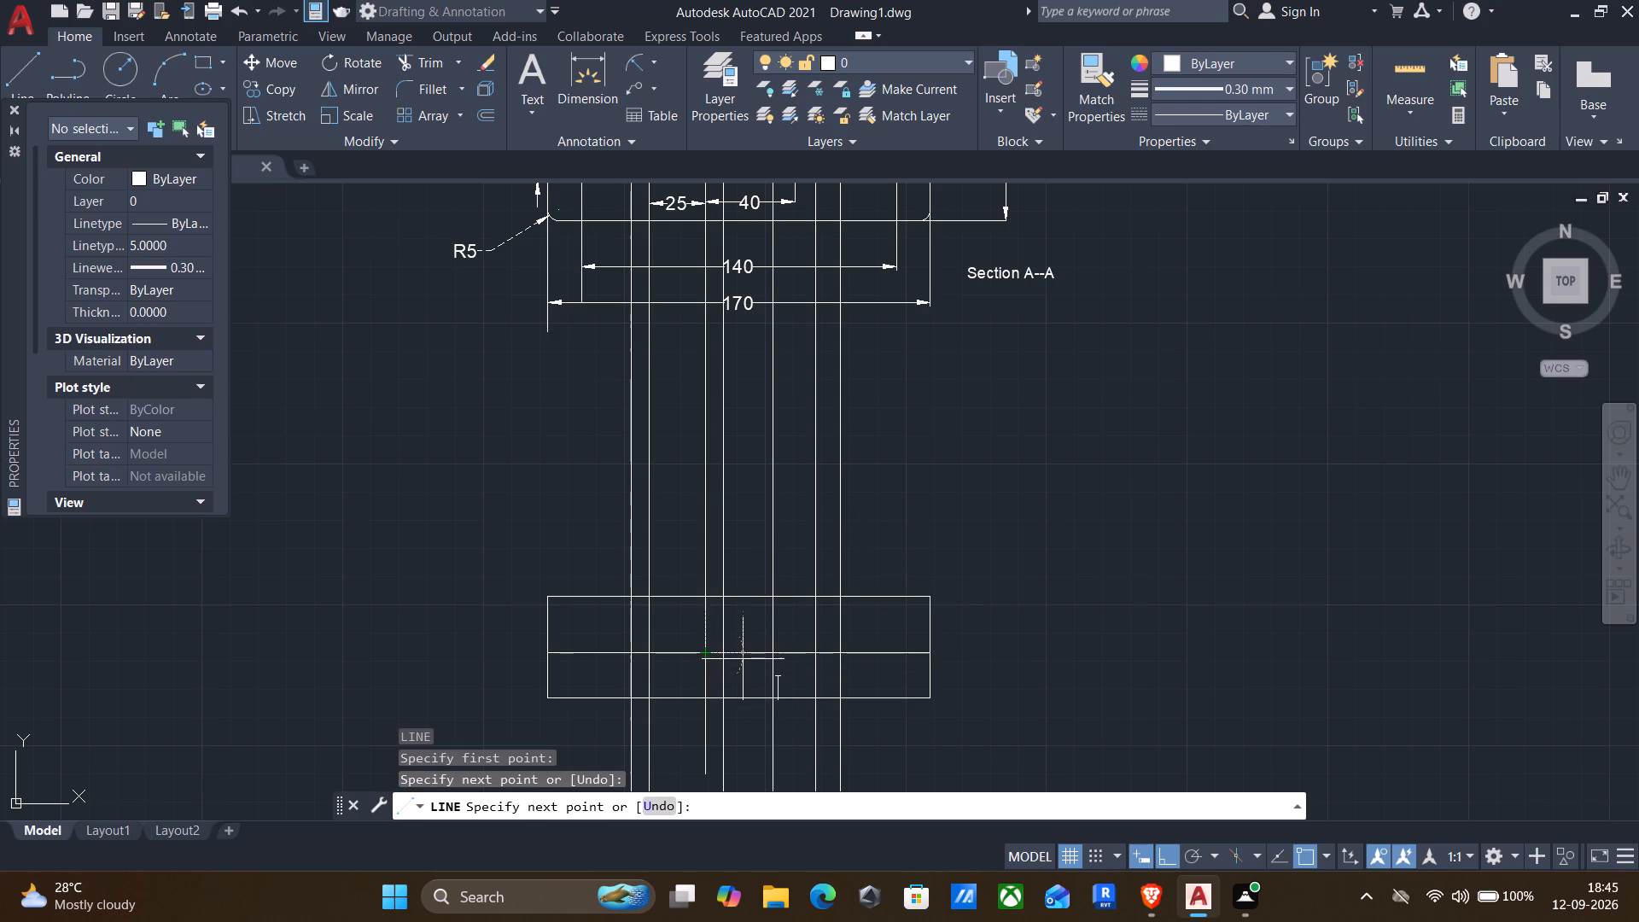
Draw two diagonals from the central vertical on the middle line up to the top edge where the 60 dimension's two projected verticals cross.
key(Return)
click(774, 658)
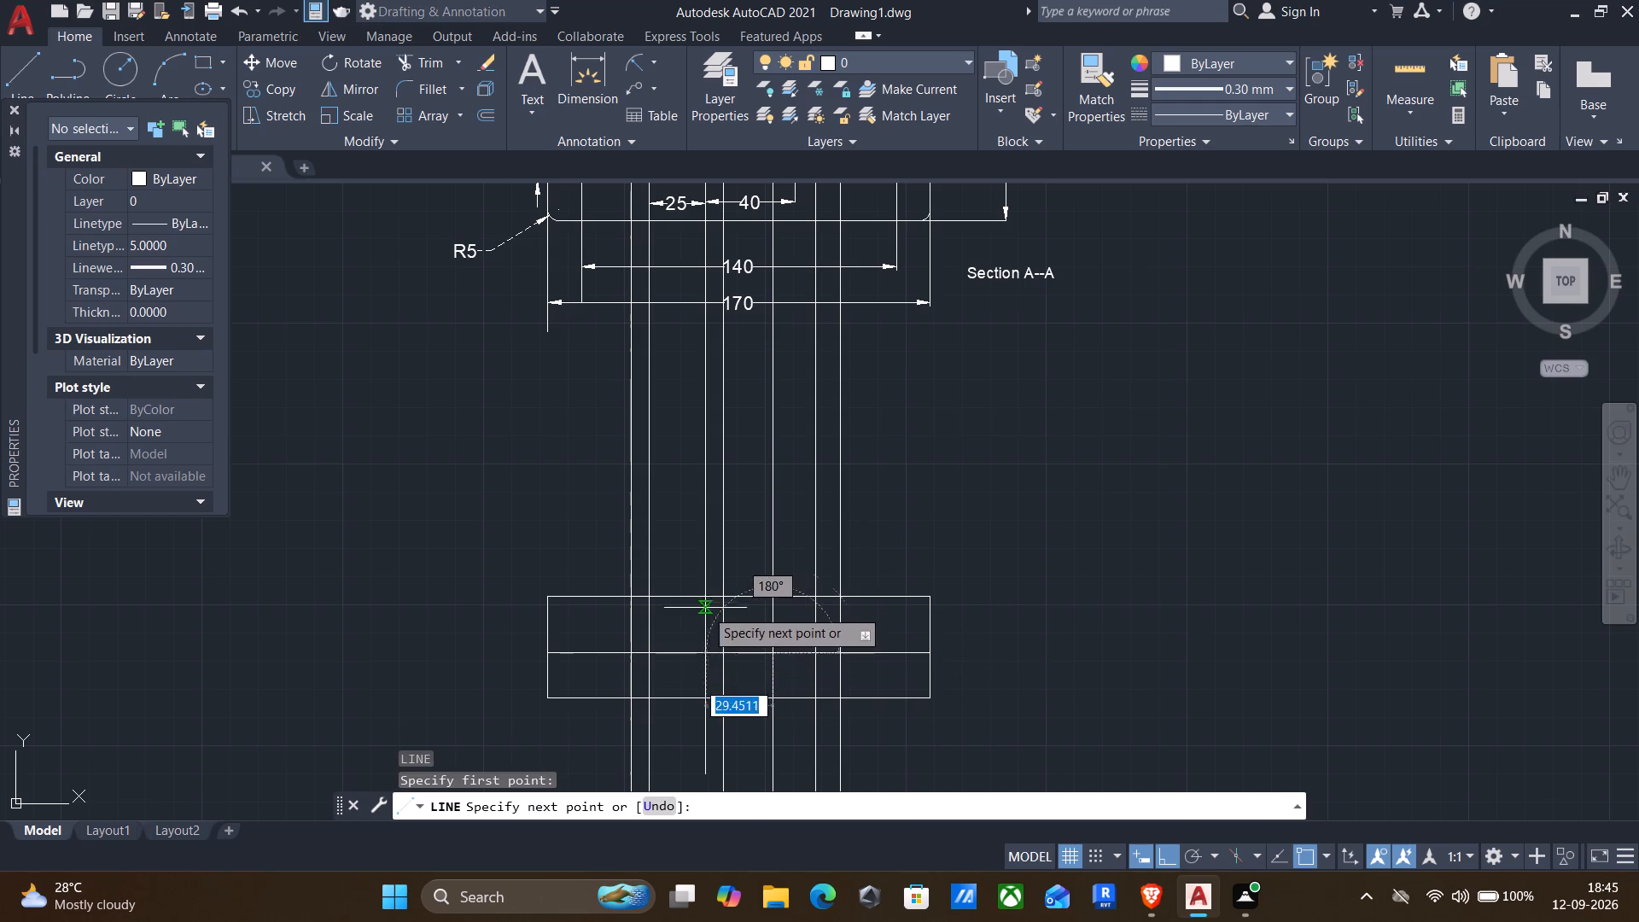
click(703, 604)
key(Return)
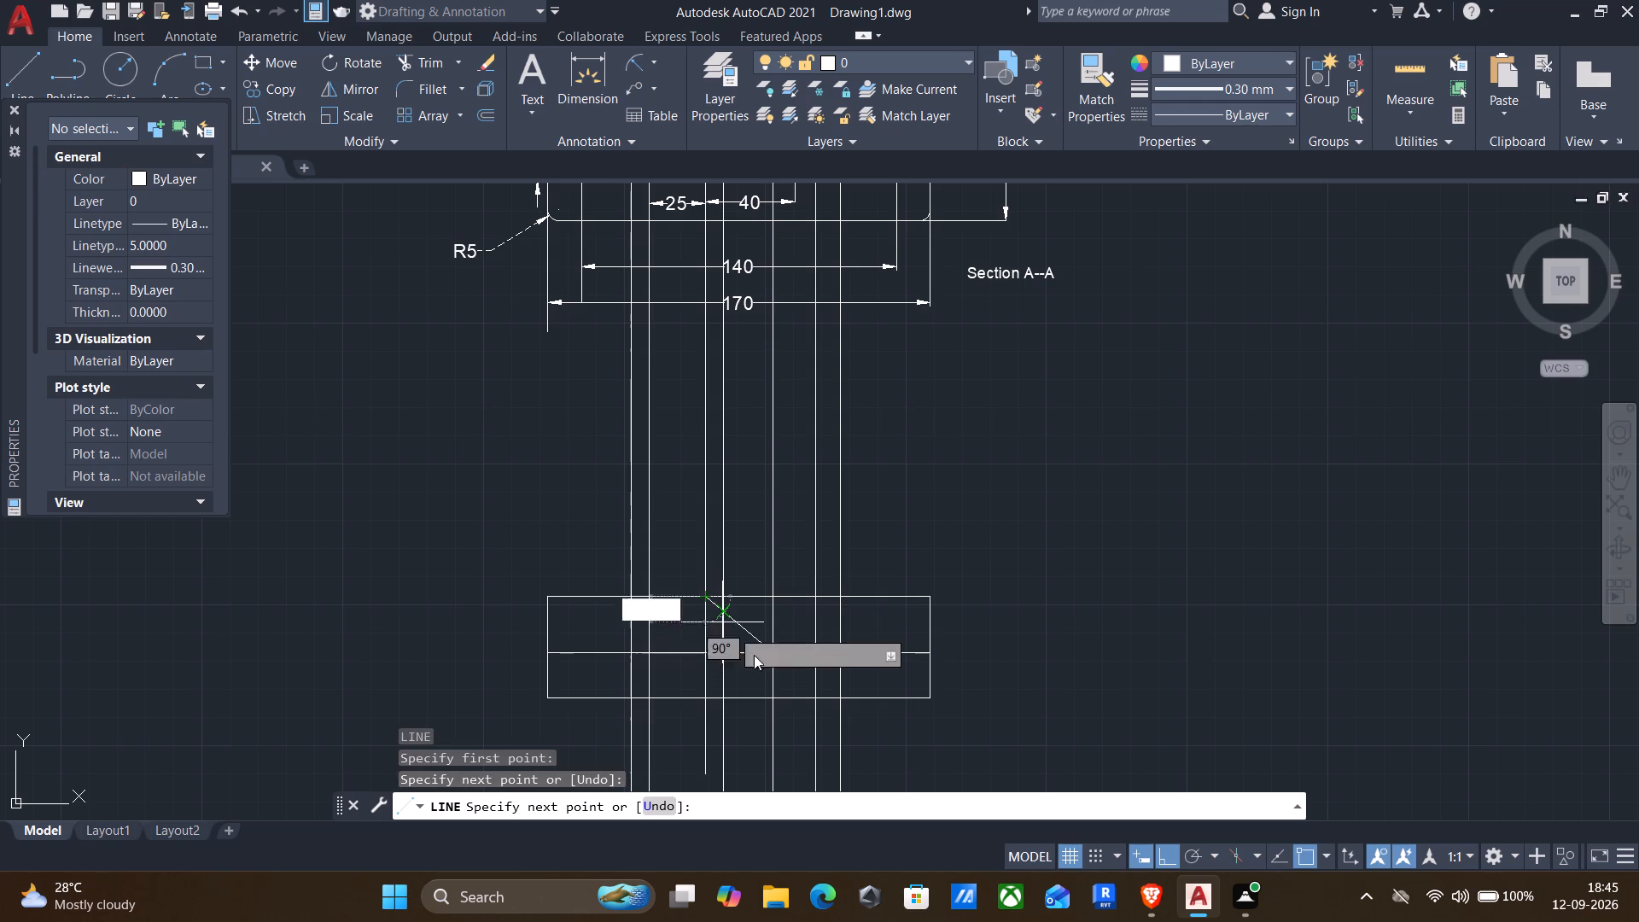
key(Return)
click(774, 658)
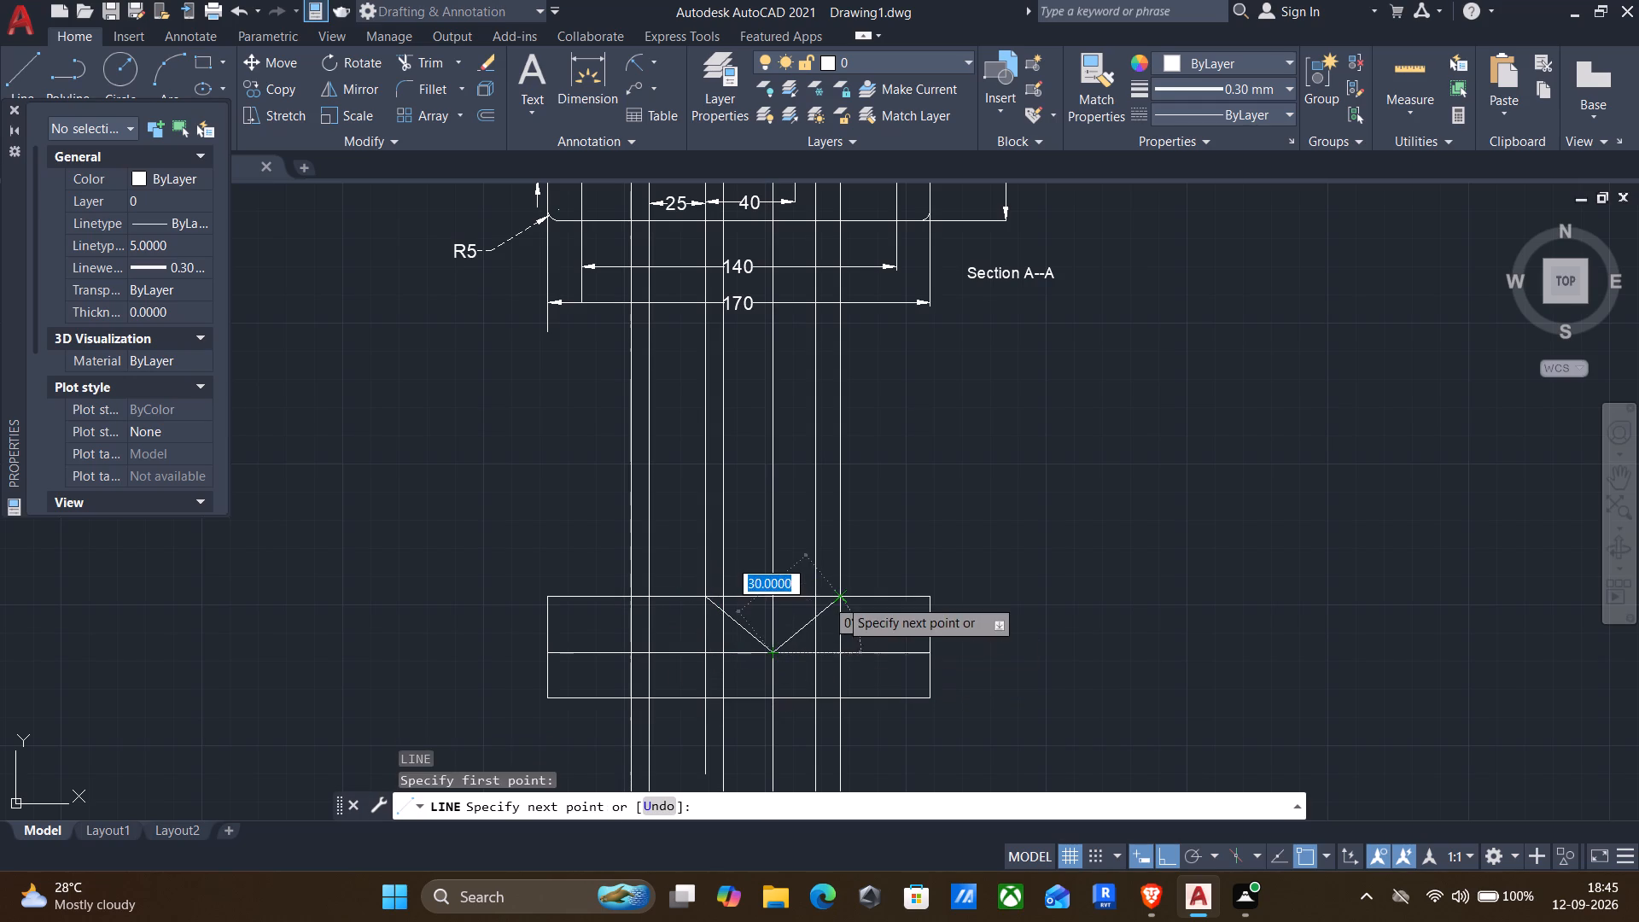
click(843, 591)
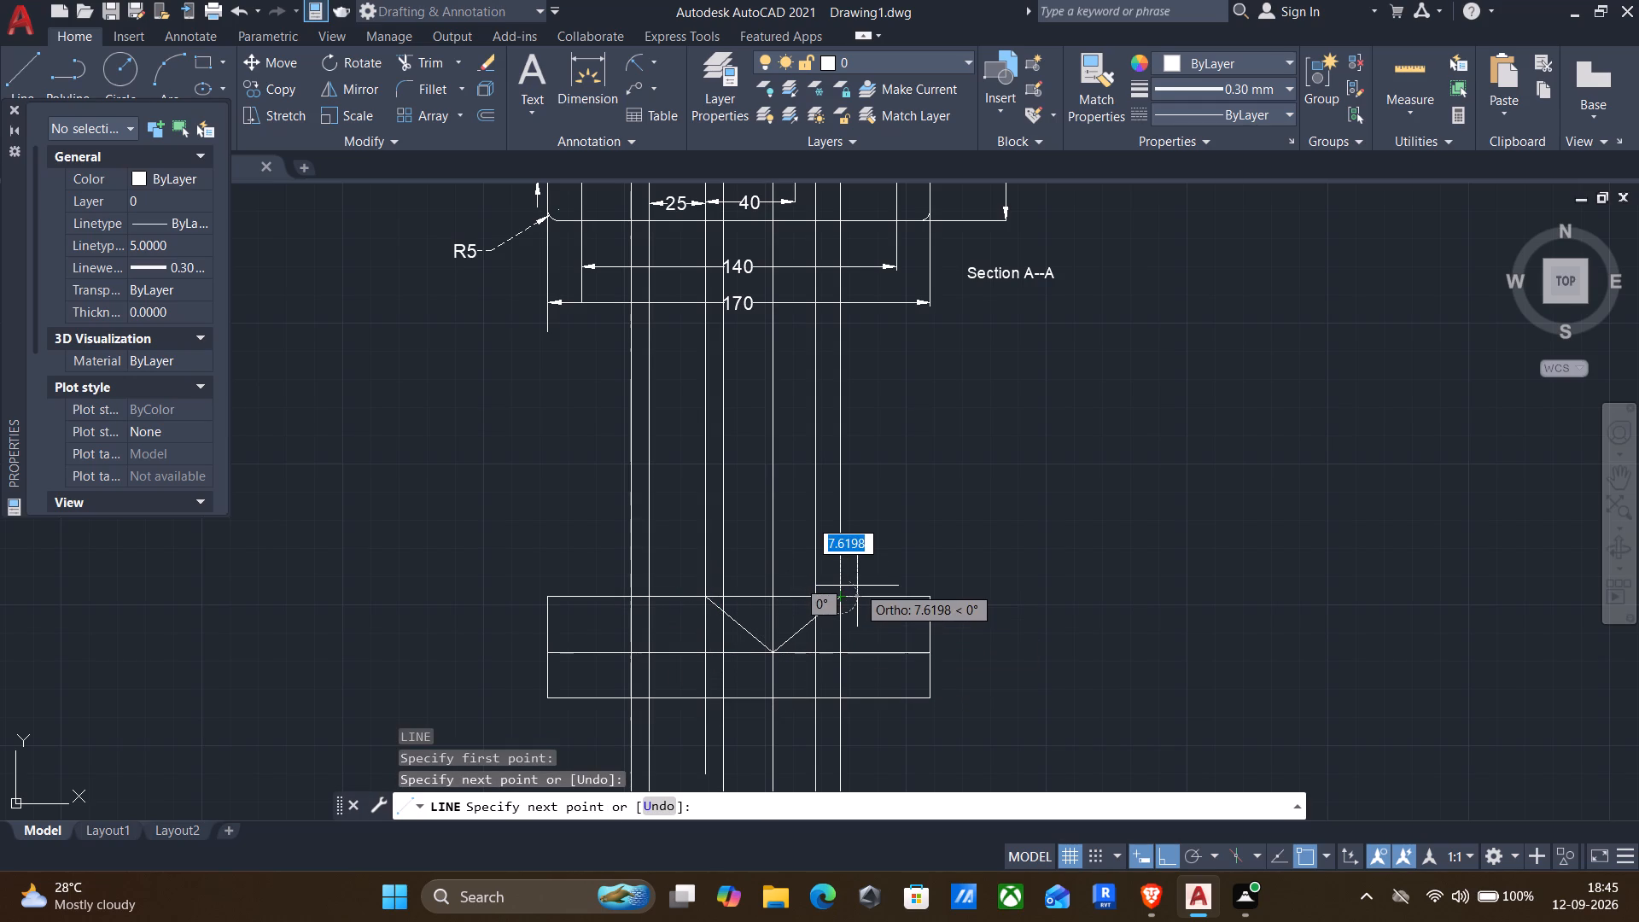
key(Return)
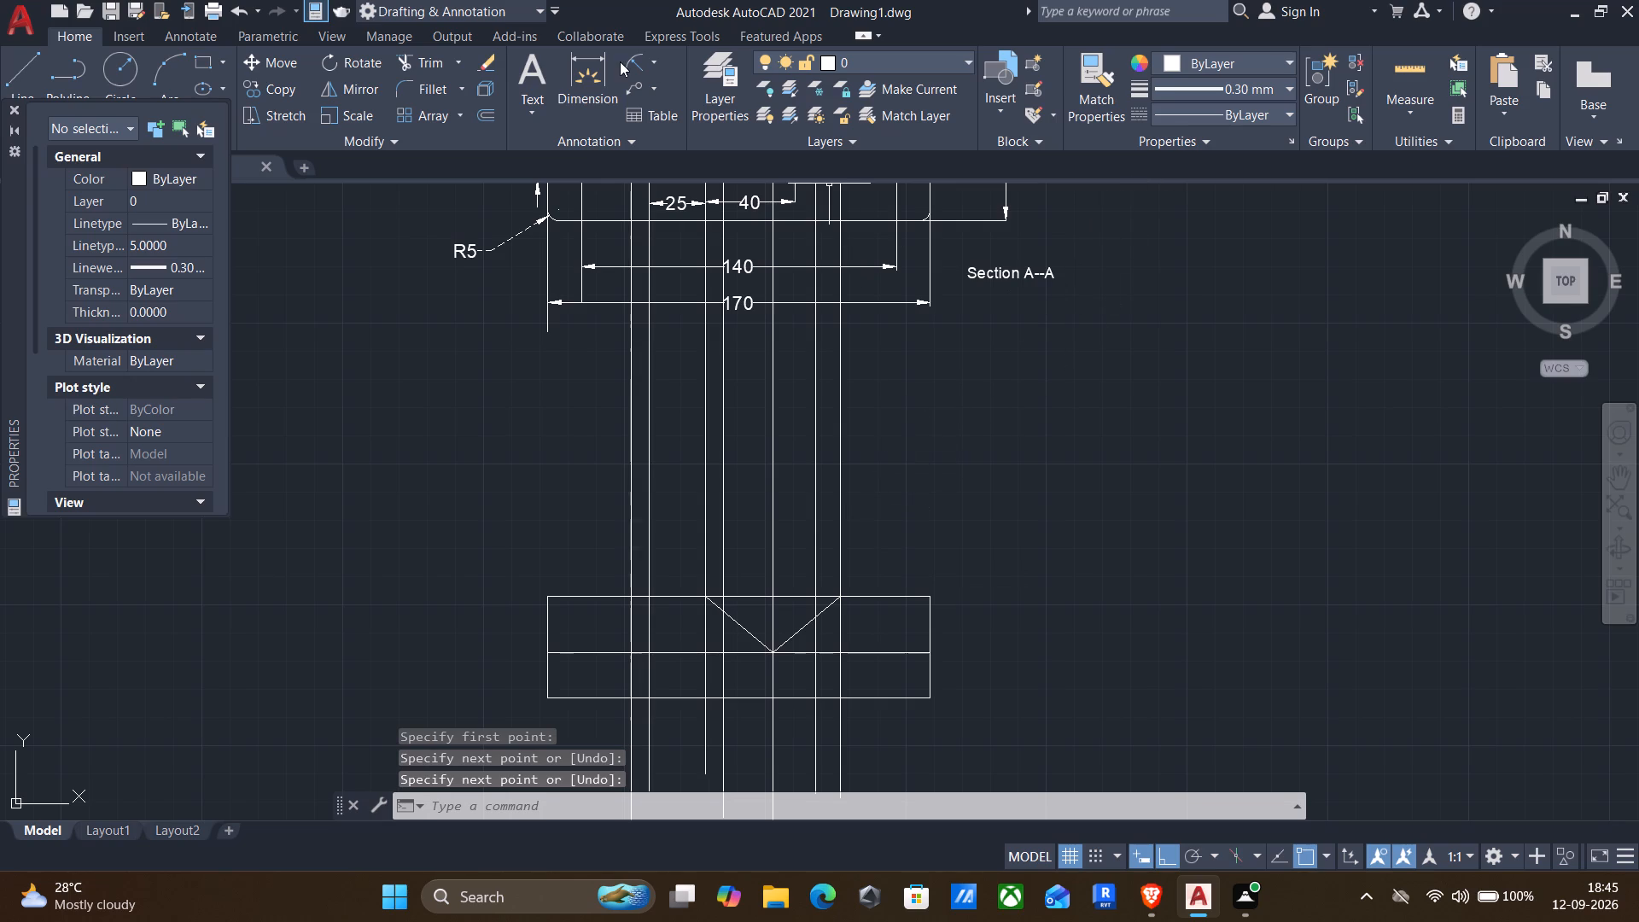
Add a 40 linear dimension above the lower view, measured along its top edge from the vertical projected from the 22 dimension's start.
click(659, 65)
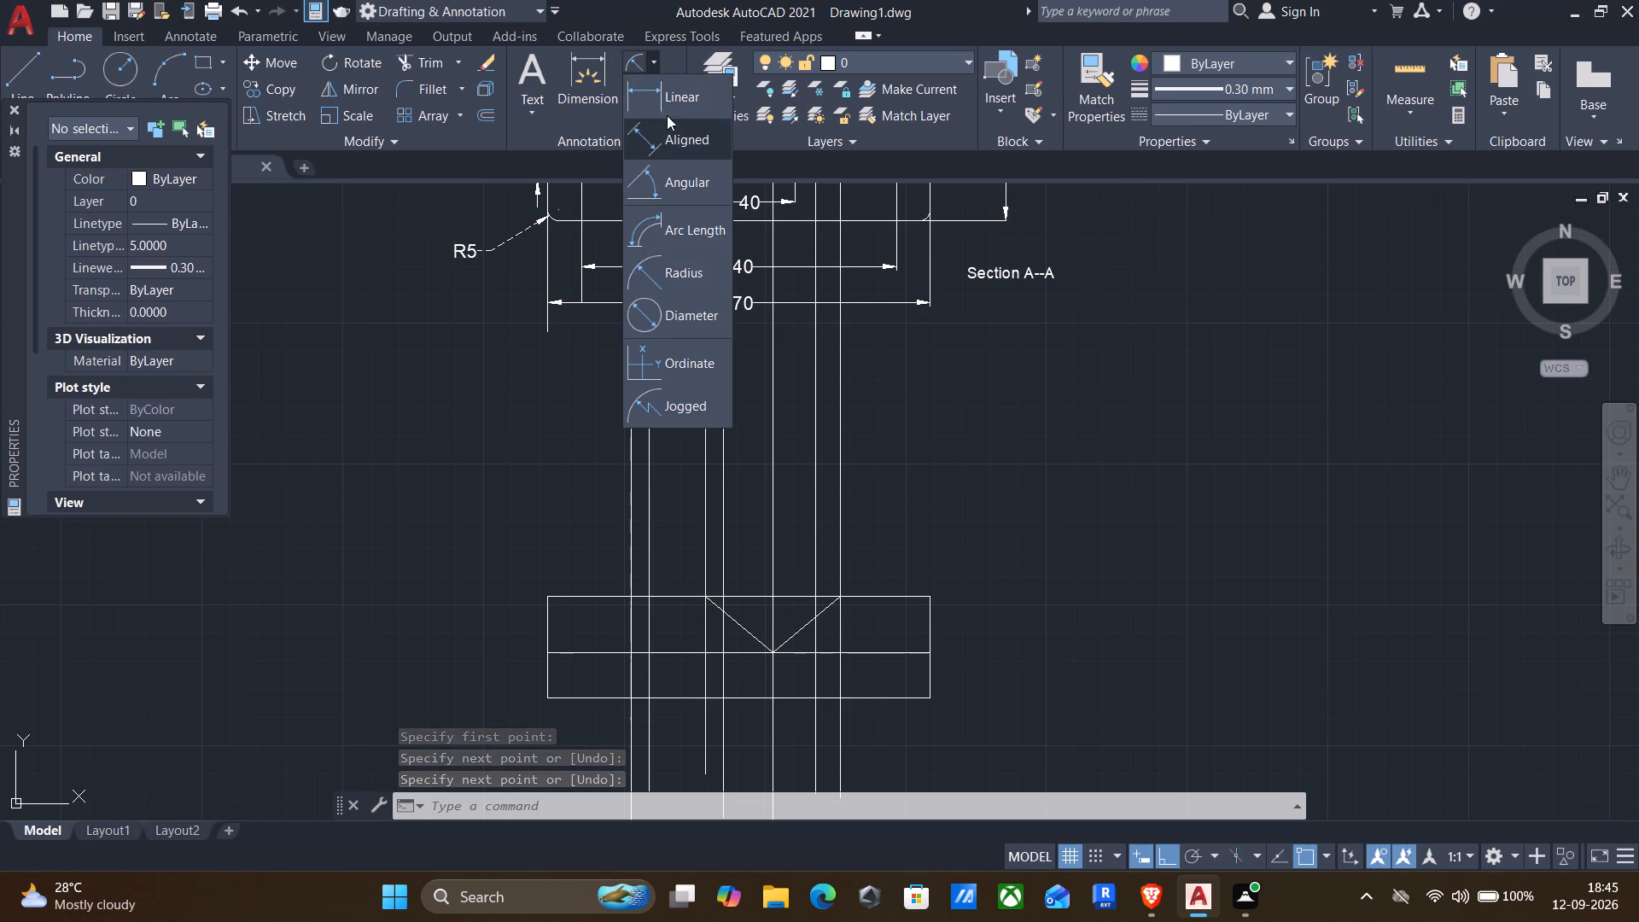
click(669, 104)
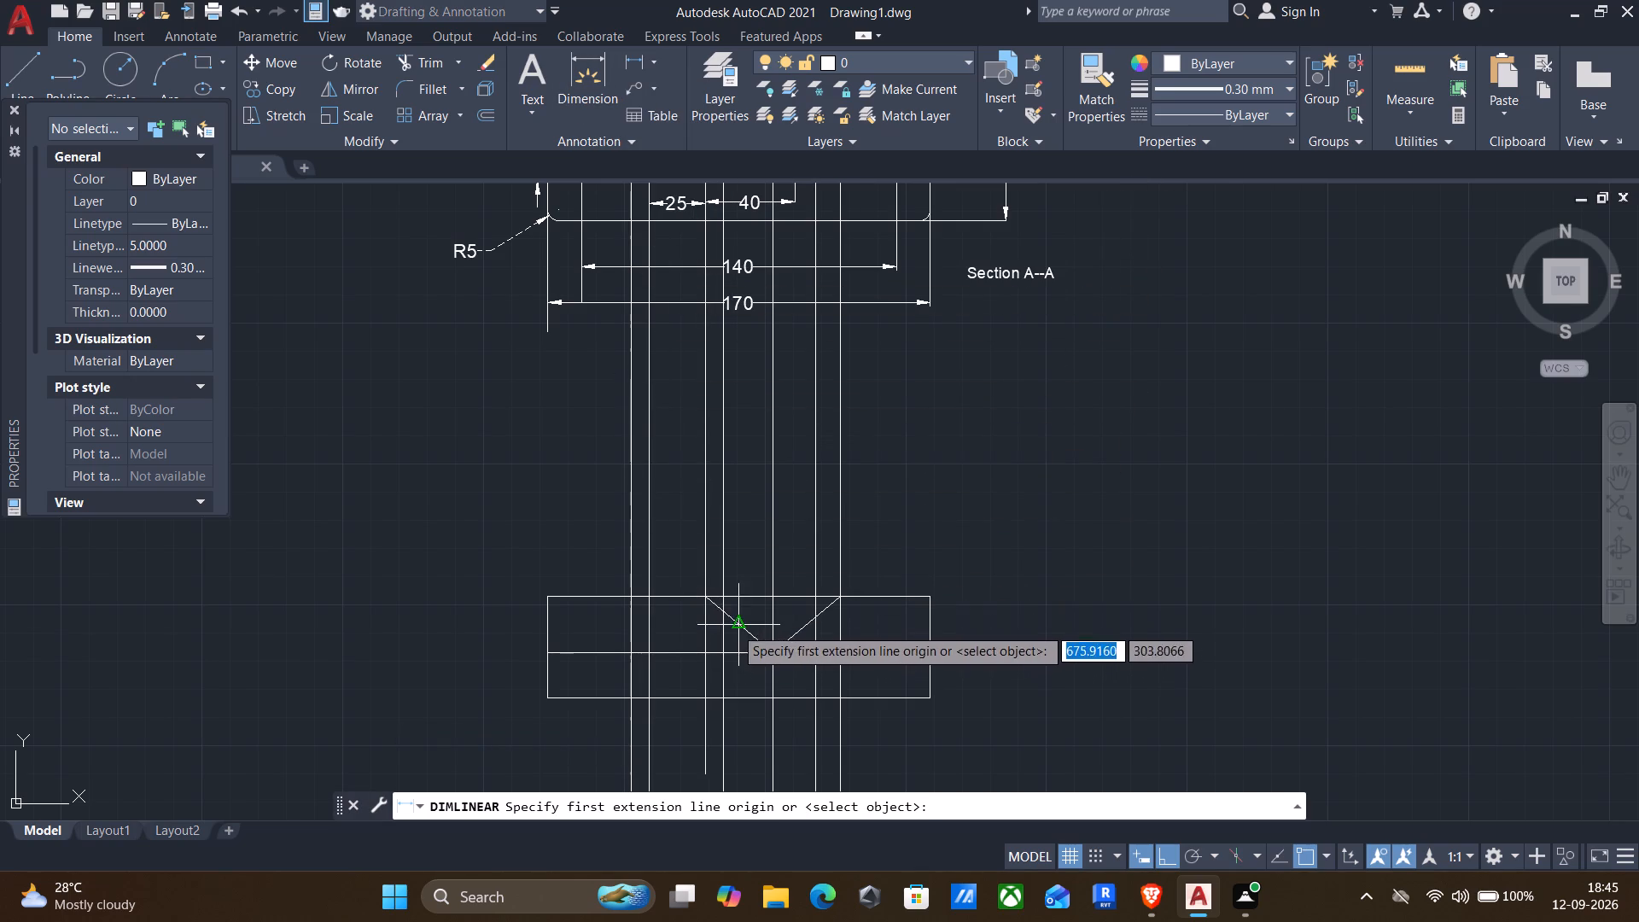
scroll(734, 625, up, 1)
click(712, 587)
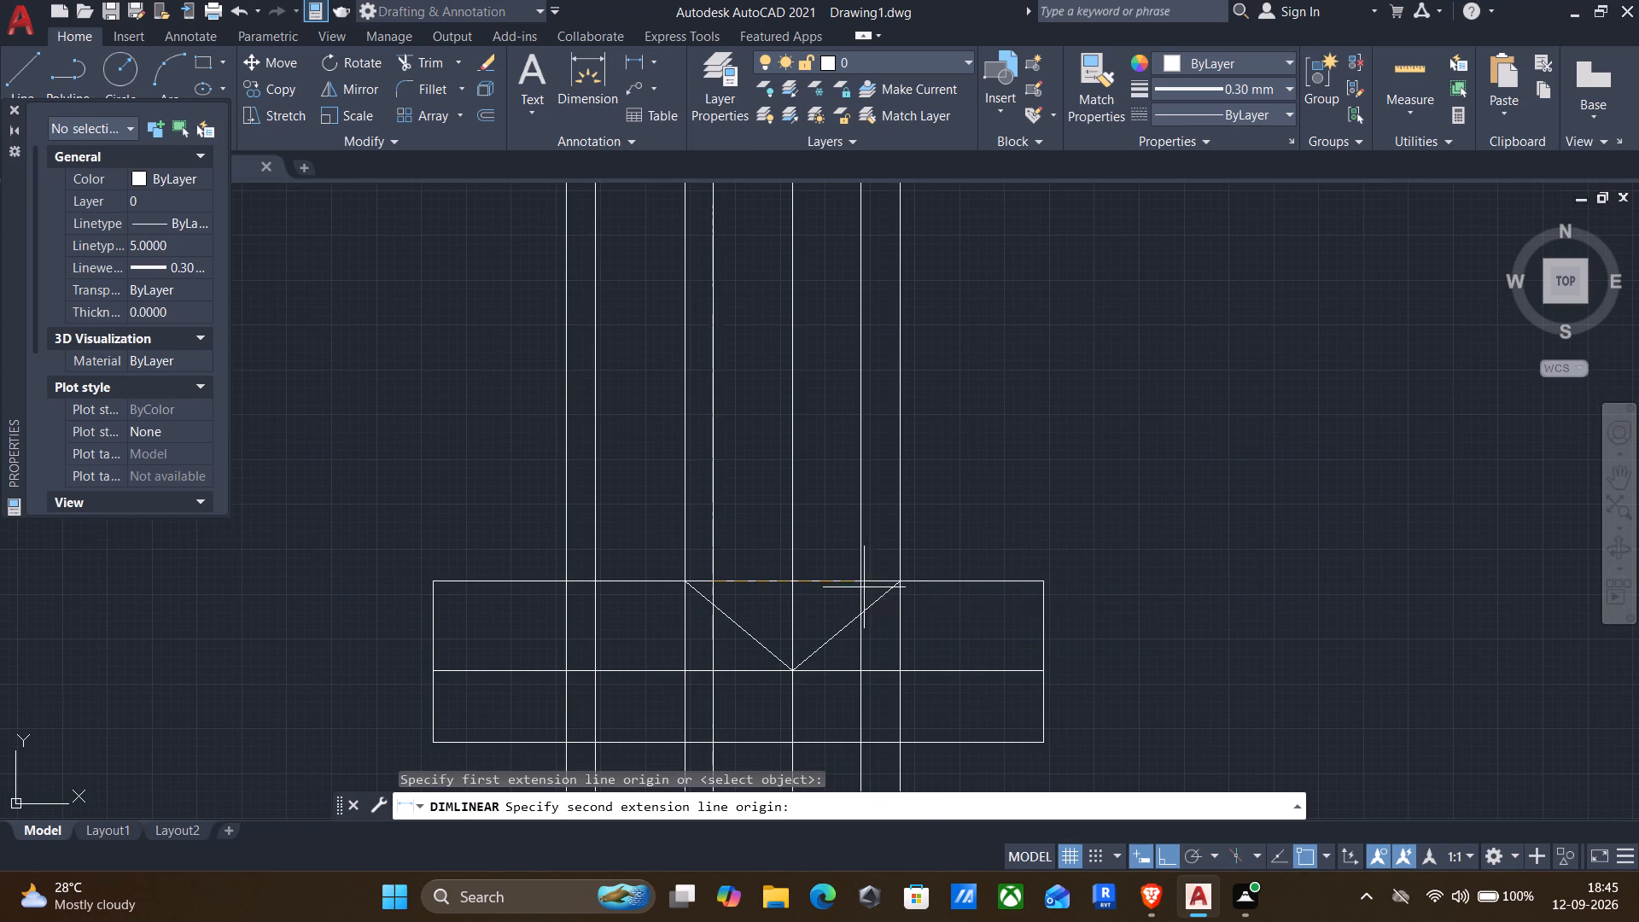
scroll(854, 581, up, 3)
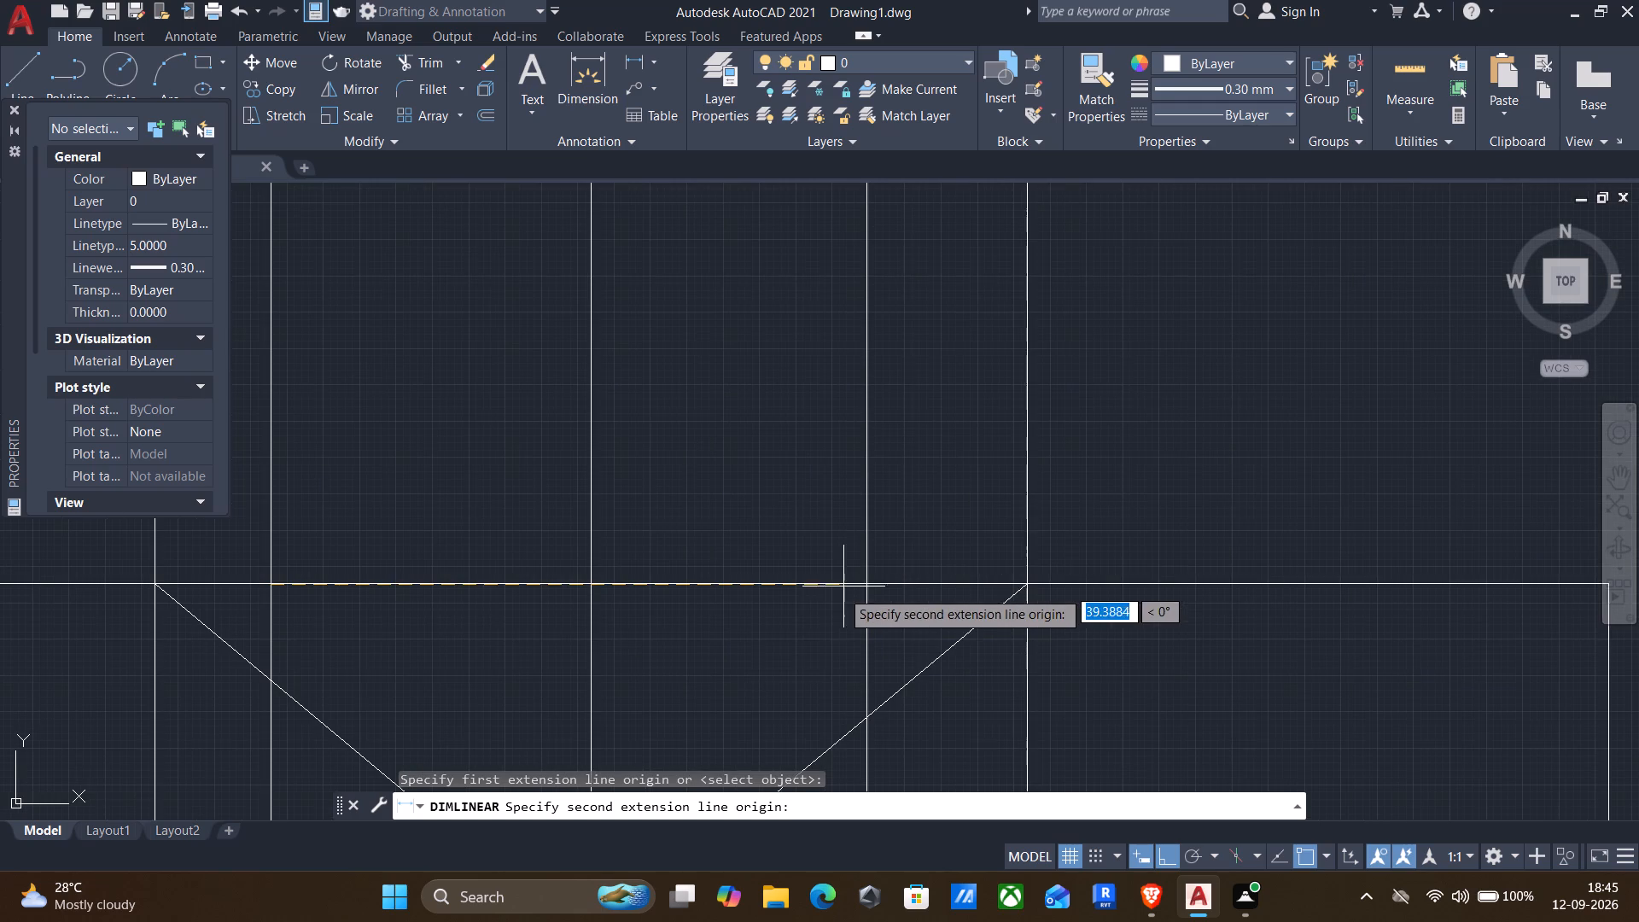
scroll(860, 581, down, 1)
middle_drag(858, 591, 965, 497)
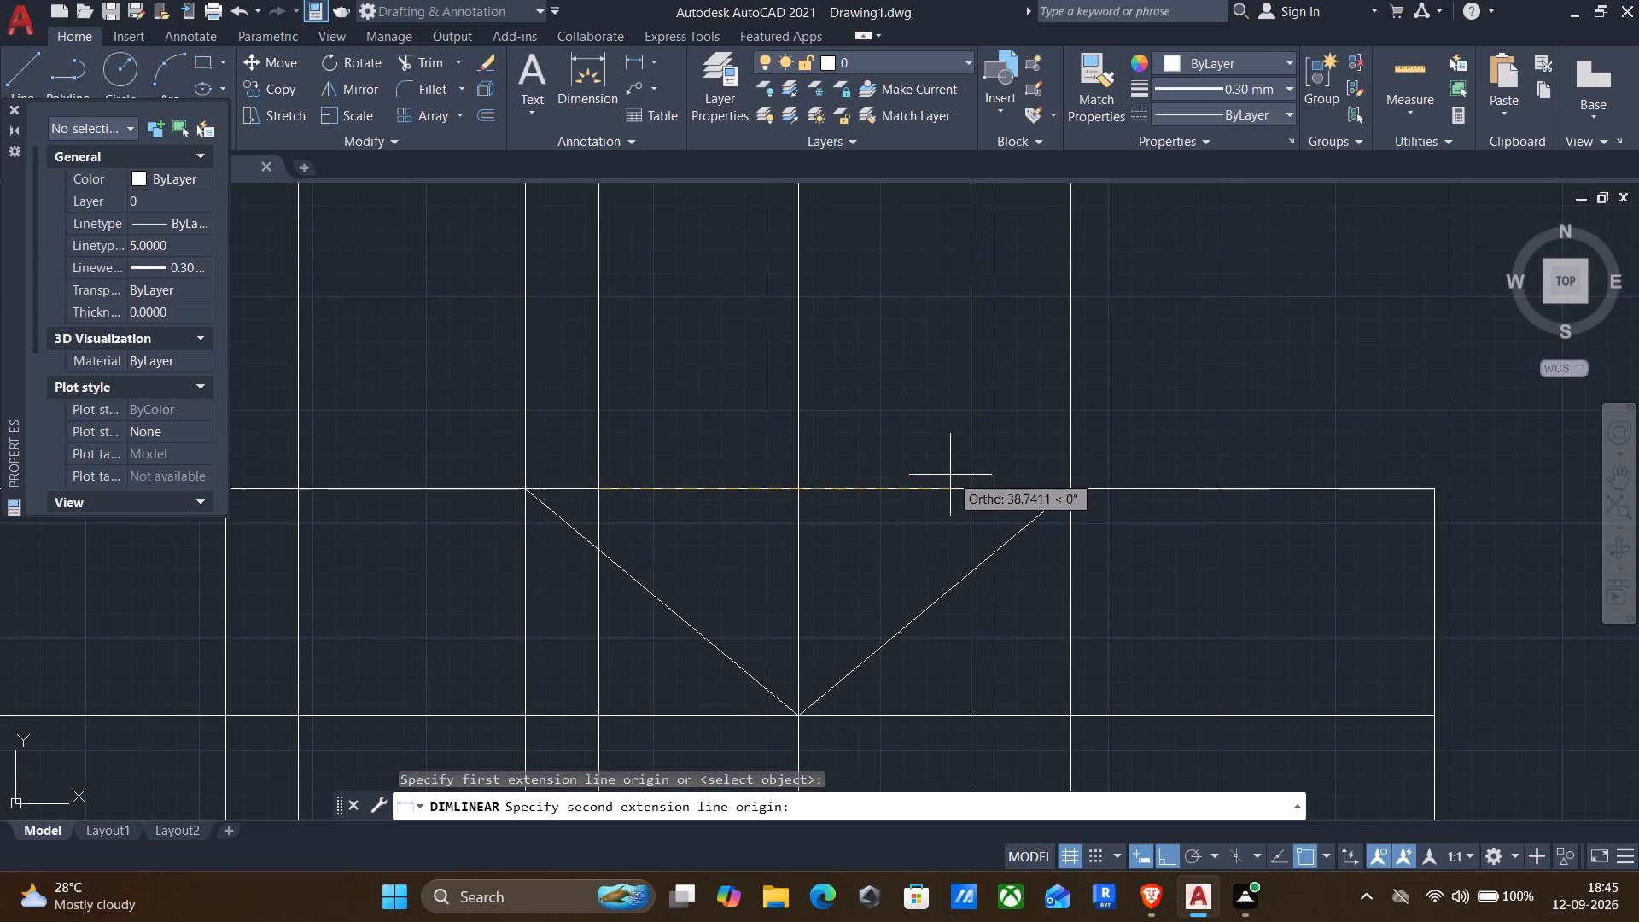
middle_drag(947, 500, 895, 540)
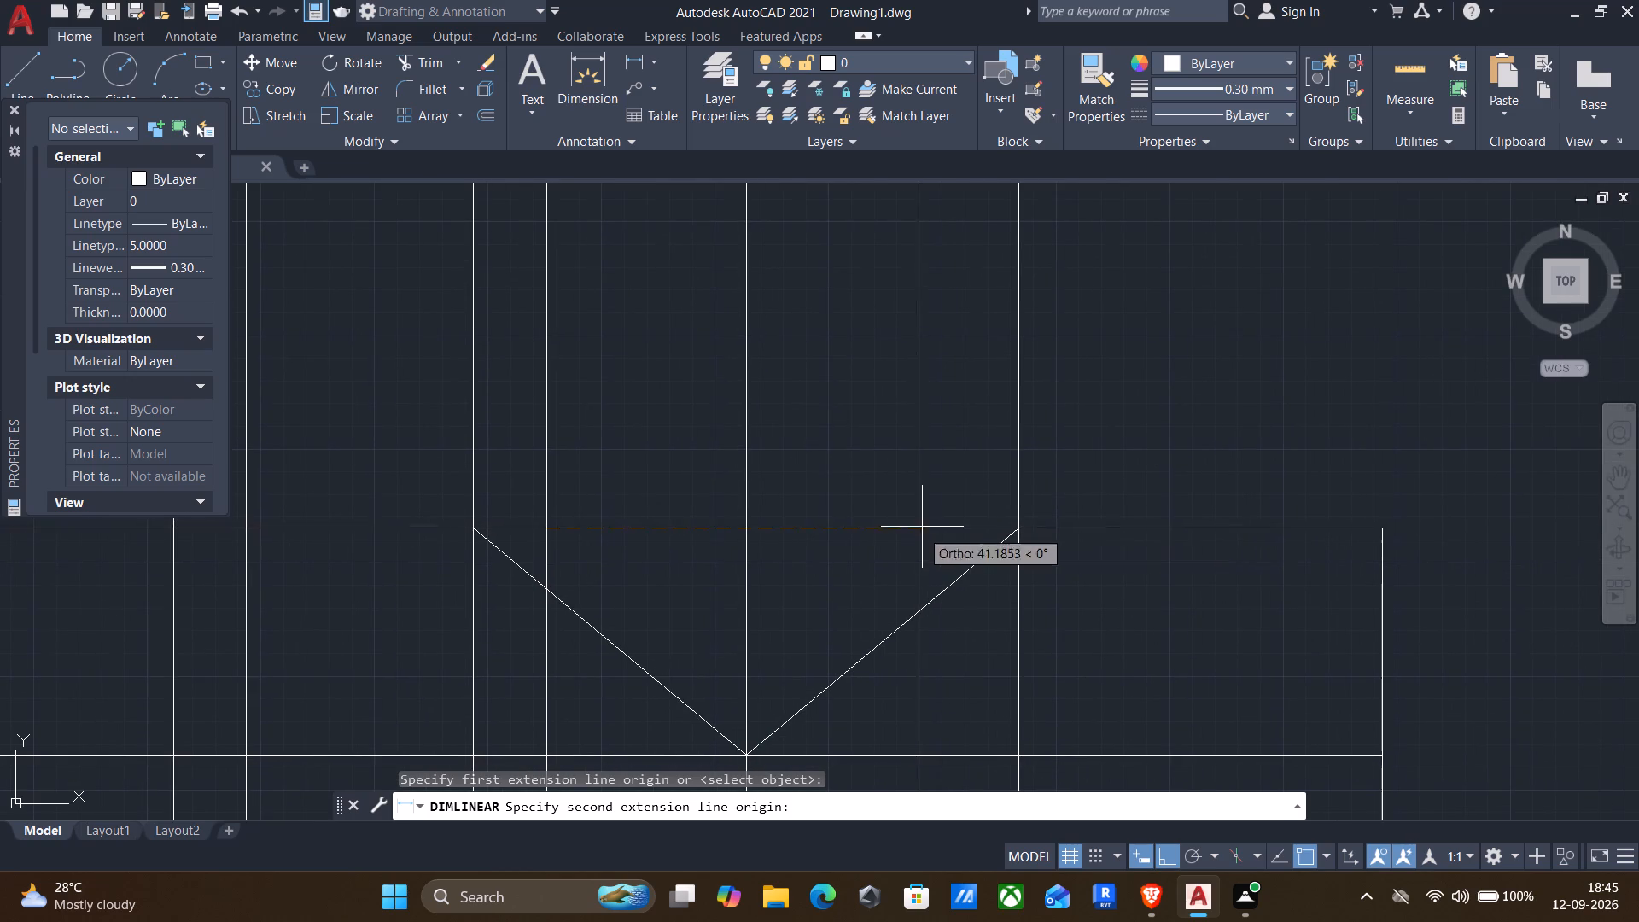
key(4)
key(0)
key(Return)
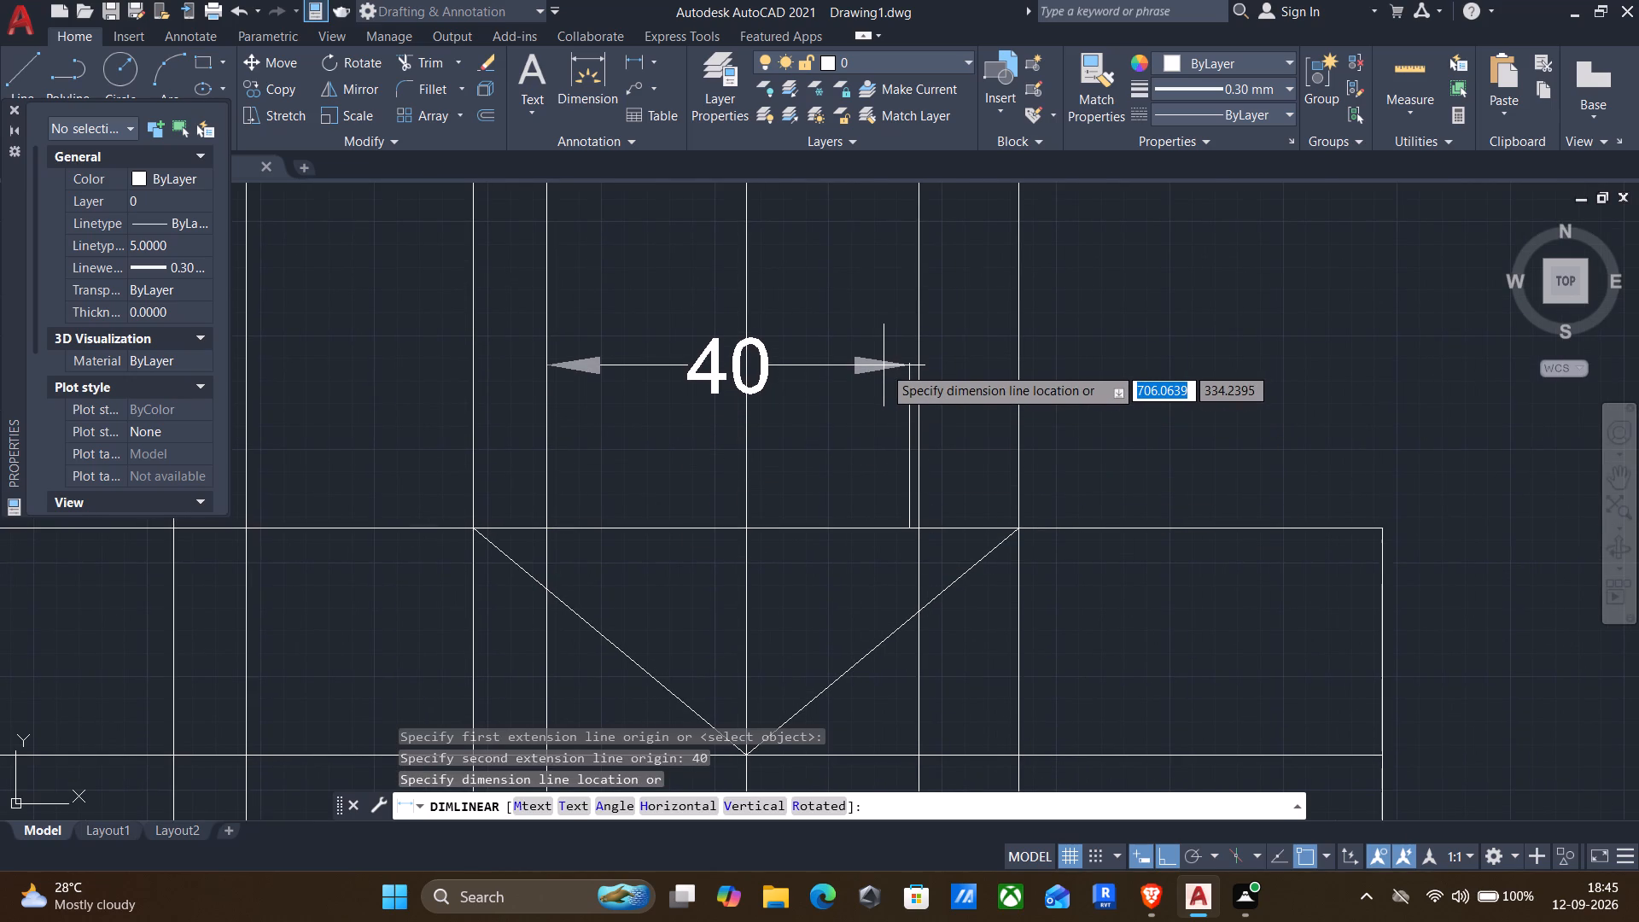
scroll(886, 379, down, 1)
middle_drag(867, 400, 802, 503)
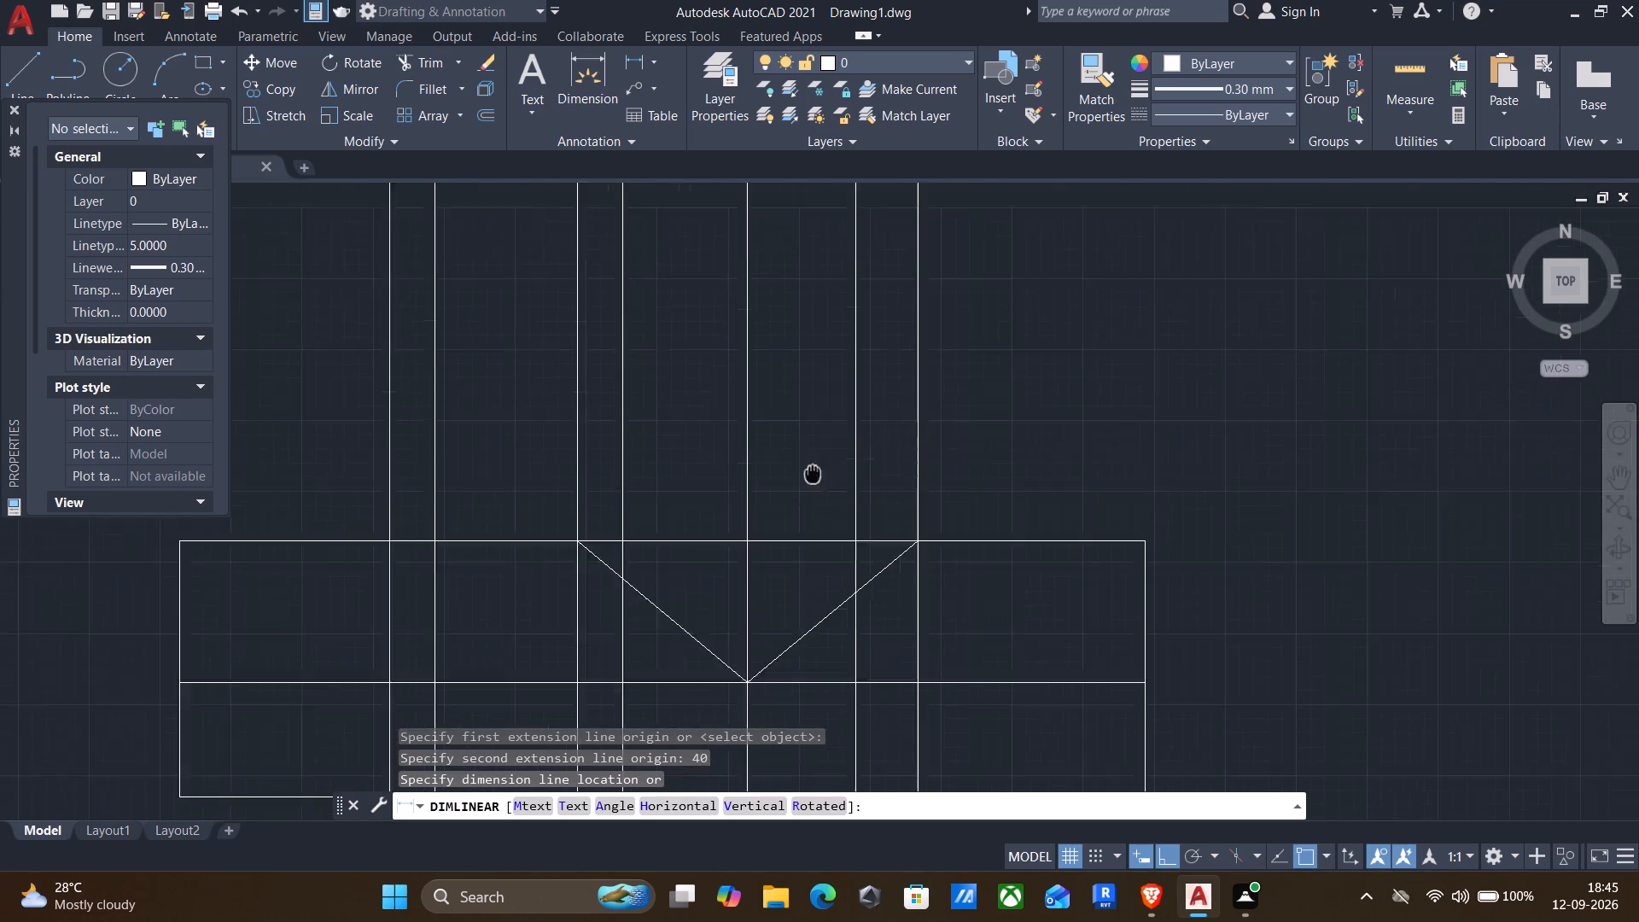
middle_drag(802, 503, 744, 921)
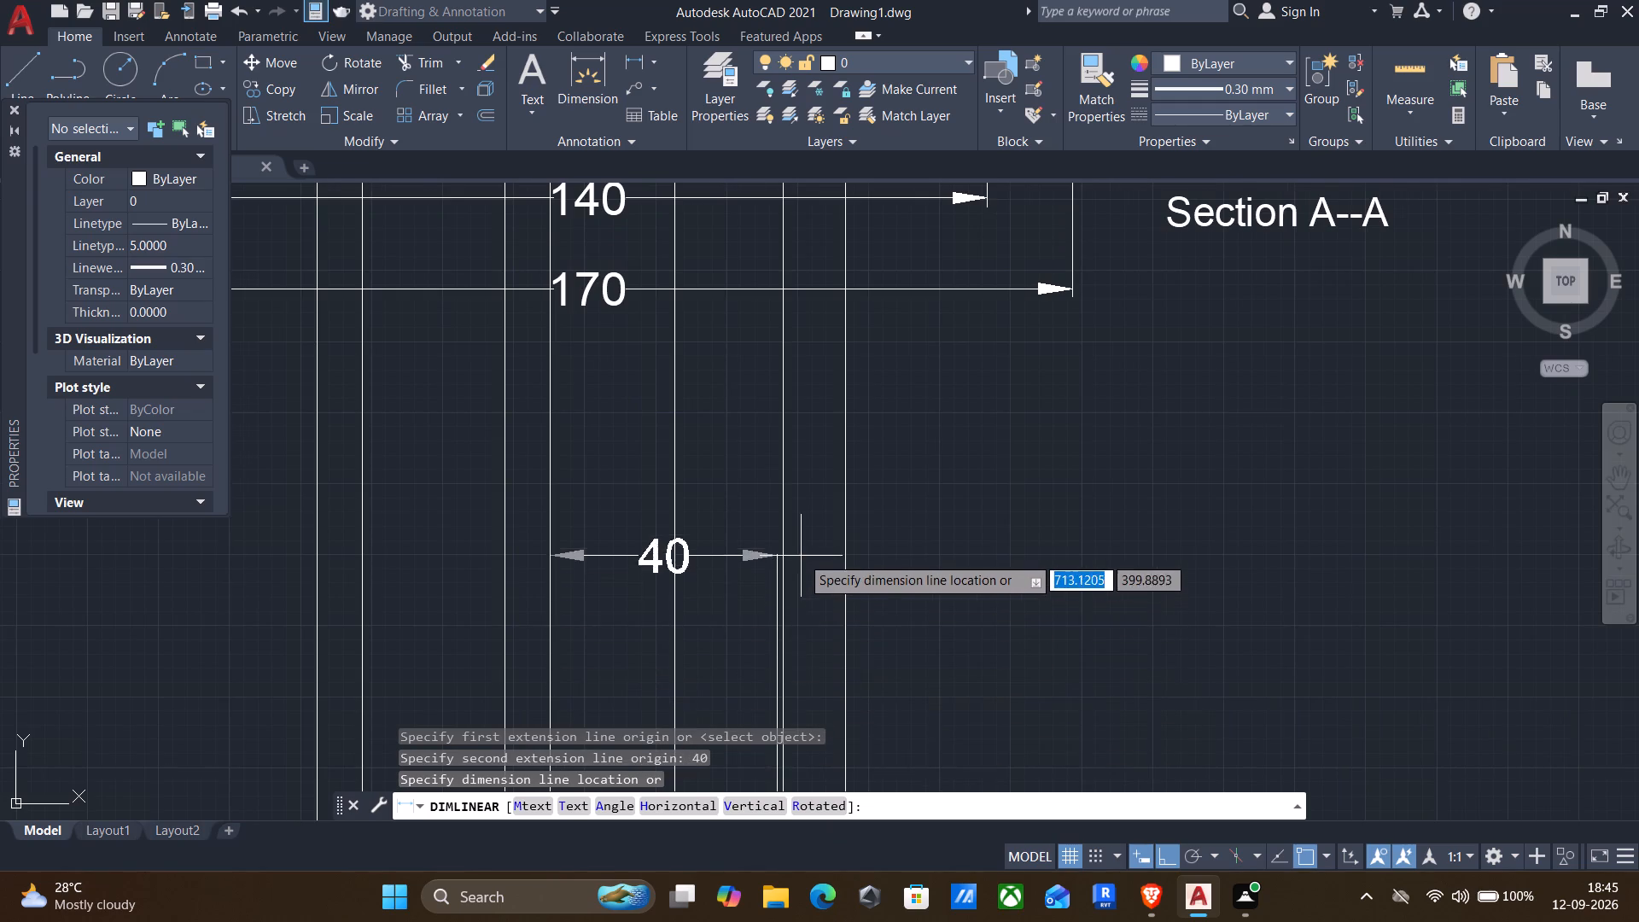
scroll(801, 556, down, 1)
middle_drag(792, 565, 913, 506)
middle_drag(886, 557, 938, 400)
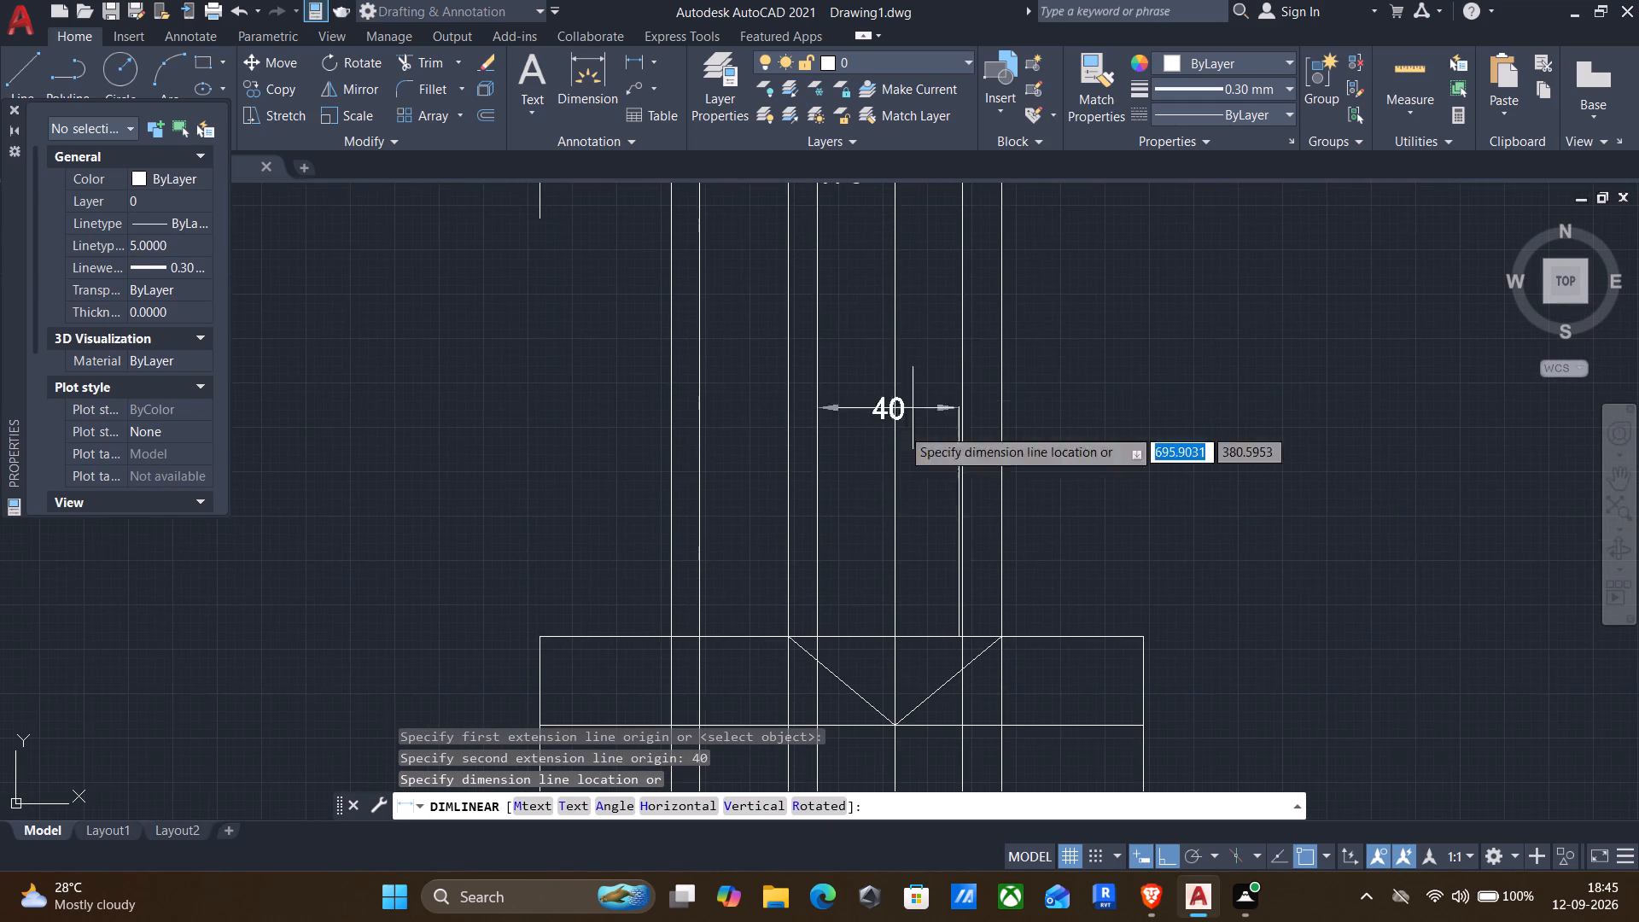
click(931, 489)
key(Escape)
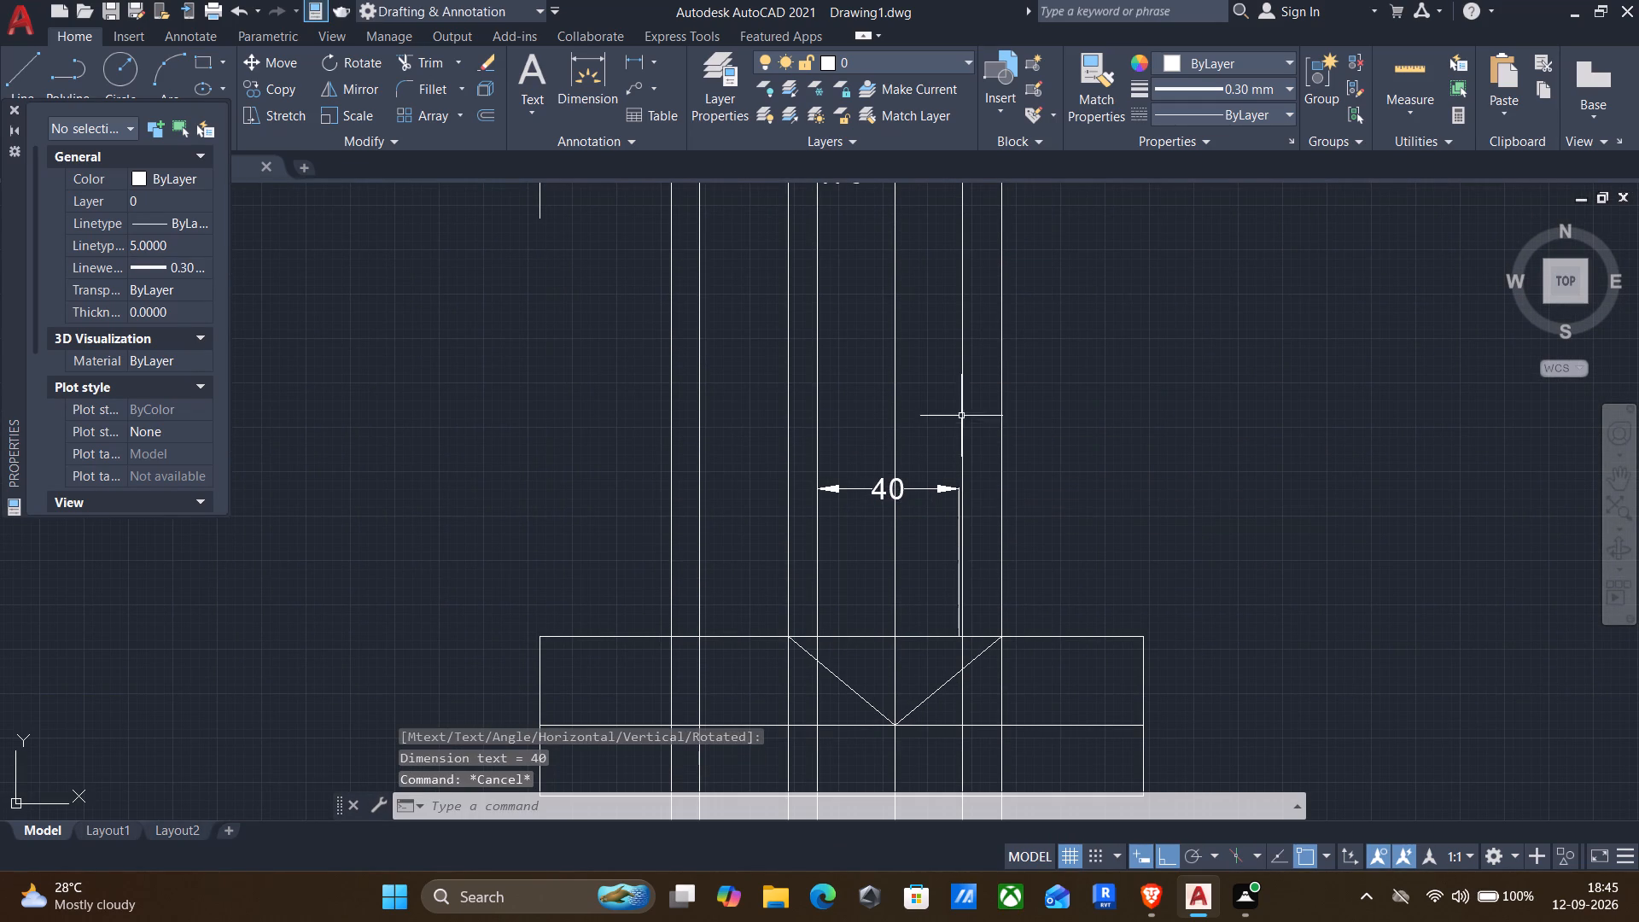
Project a vertical line from the short vertical's foot beside the existing projection line's start, down past the lower view at the 40 dimension's end.
click(961, 411)
middle_drag(983, 390, 974, 908)
scroll(964, 476, up, 4)
scroll(919, 416, up, 1)
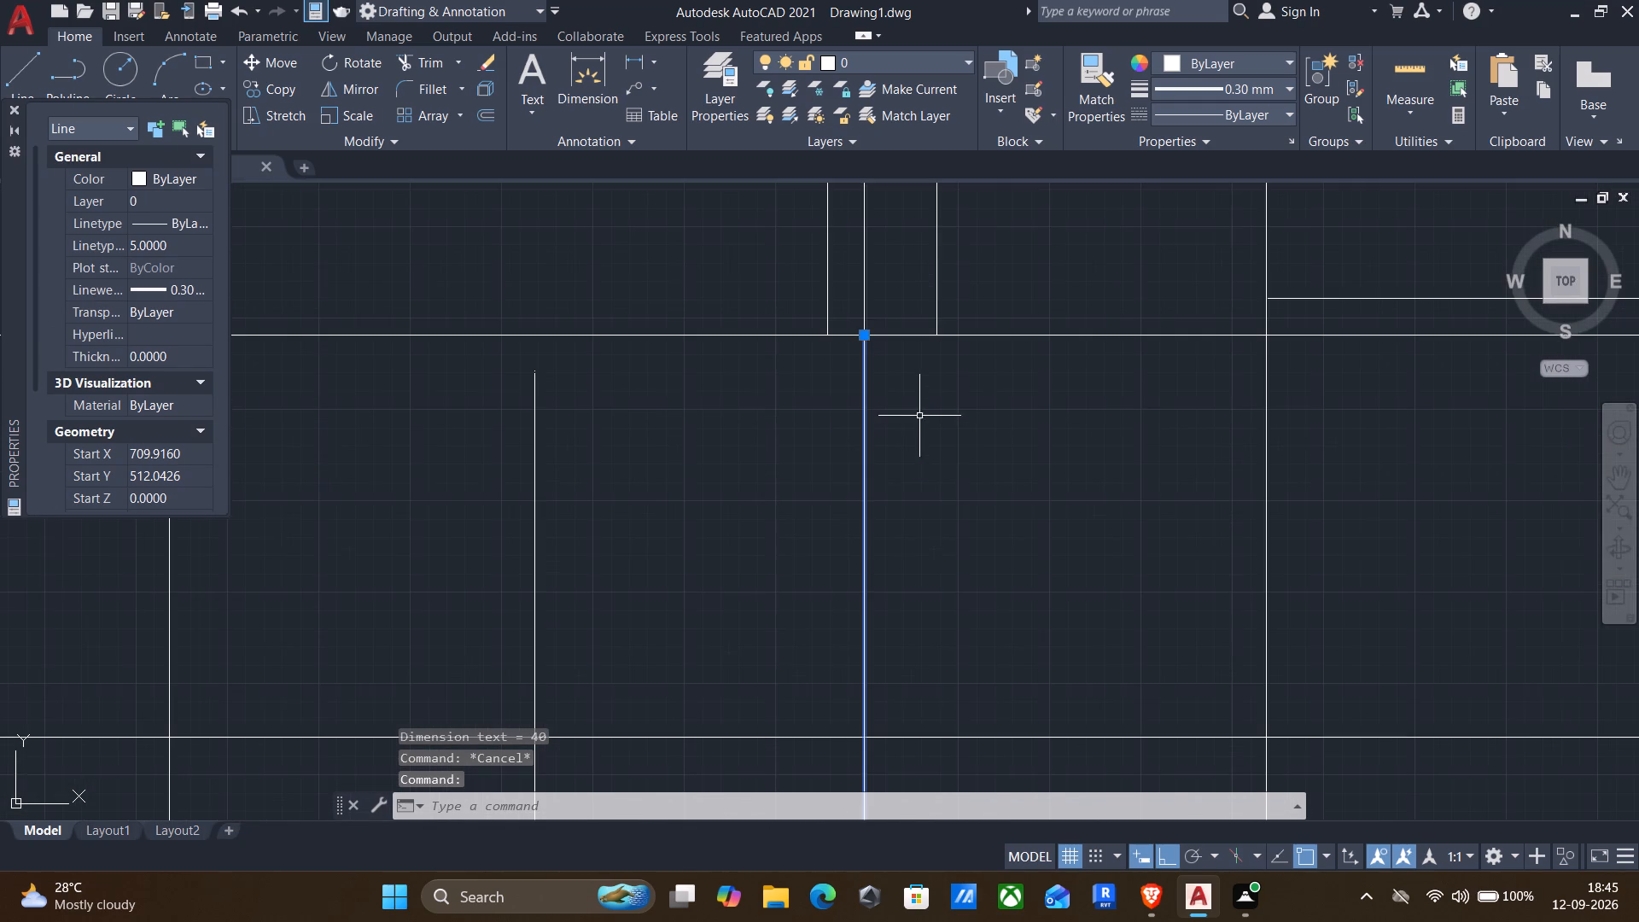
key(l)
key(Return)
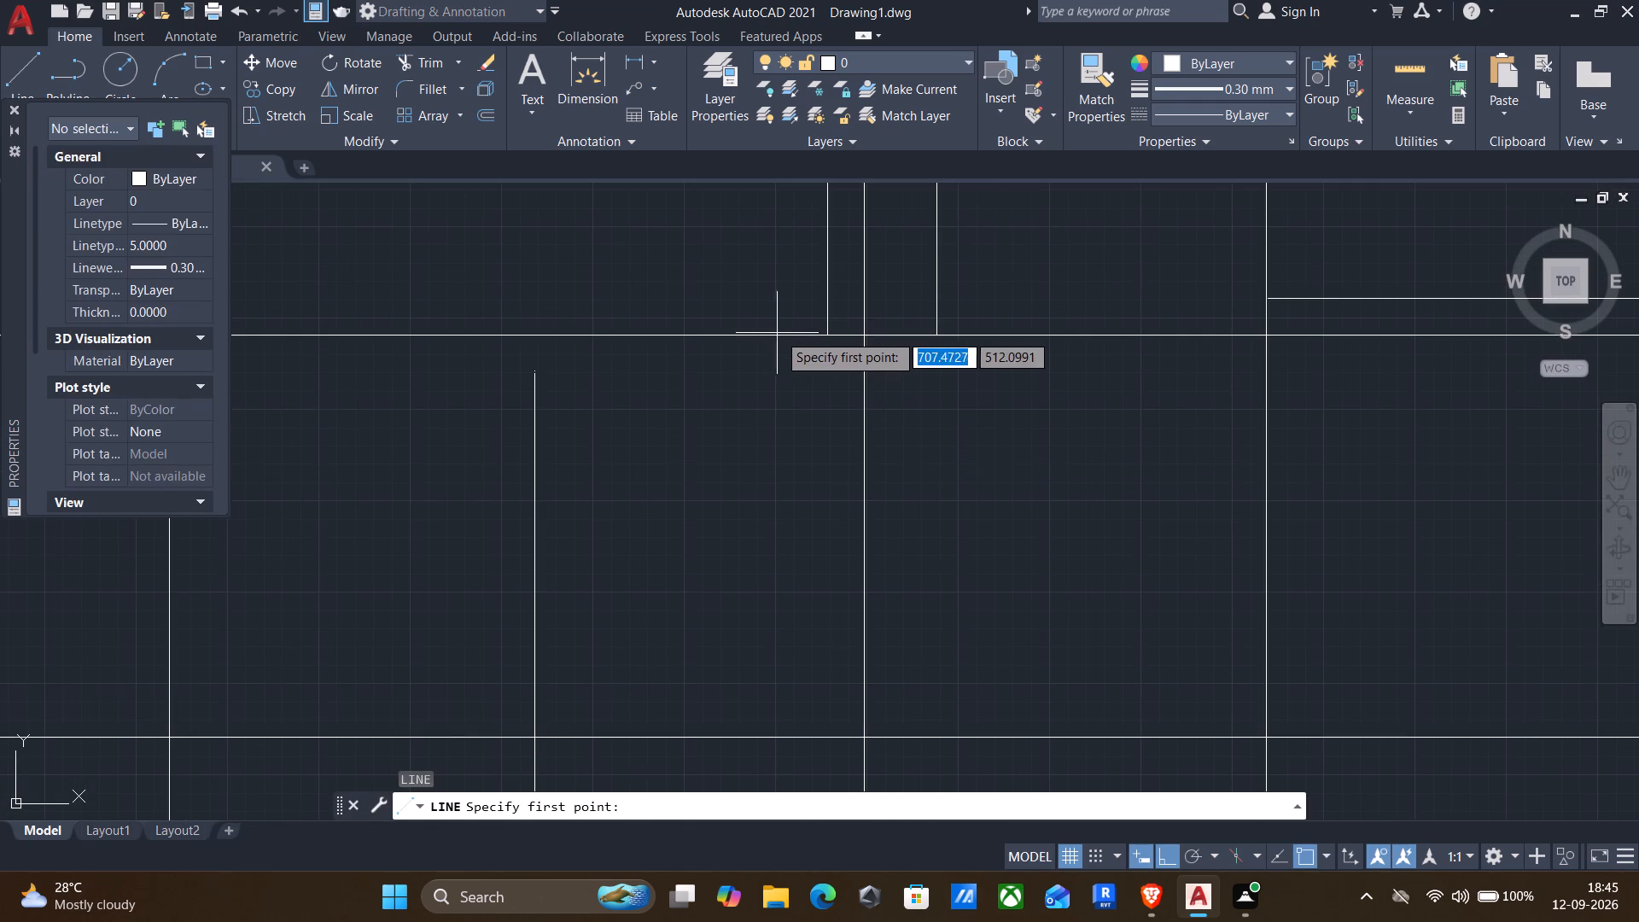
click(828, 335)
middle_drag(790, 630, 854, 375)
scroll(883, 329, down, 3)
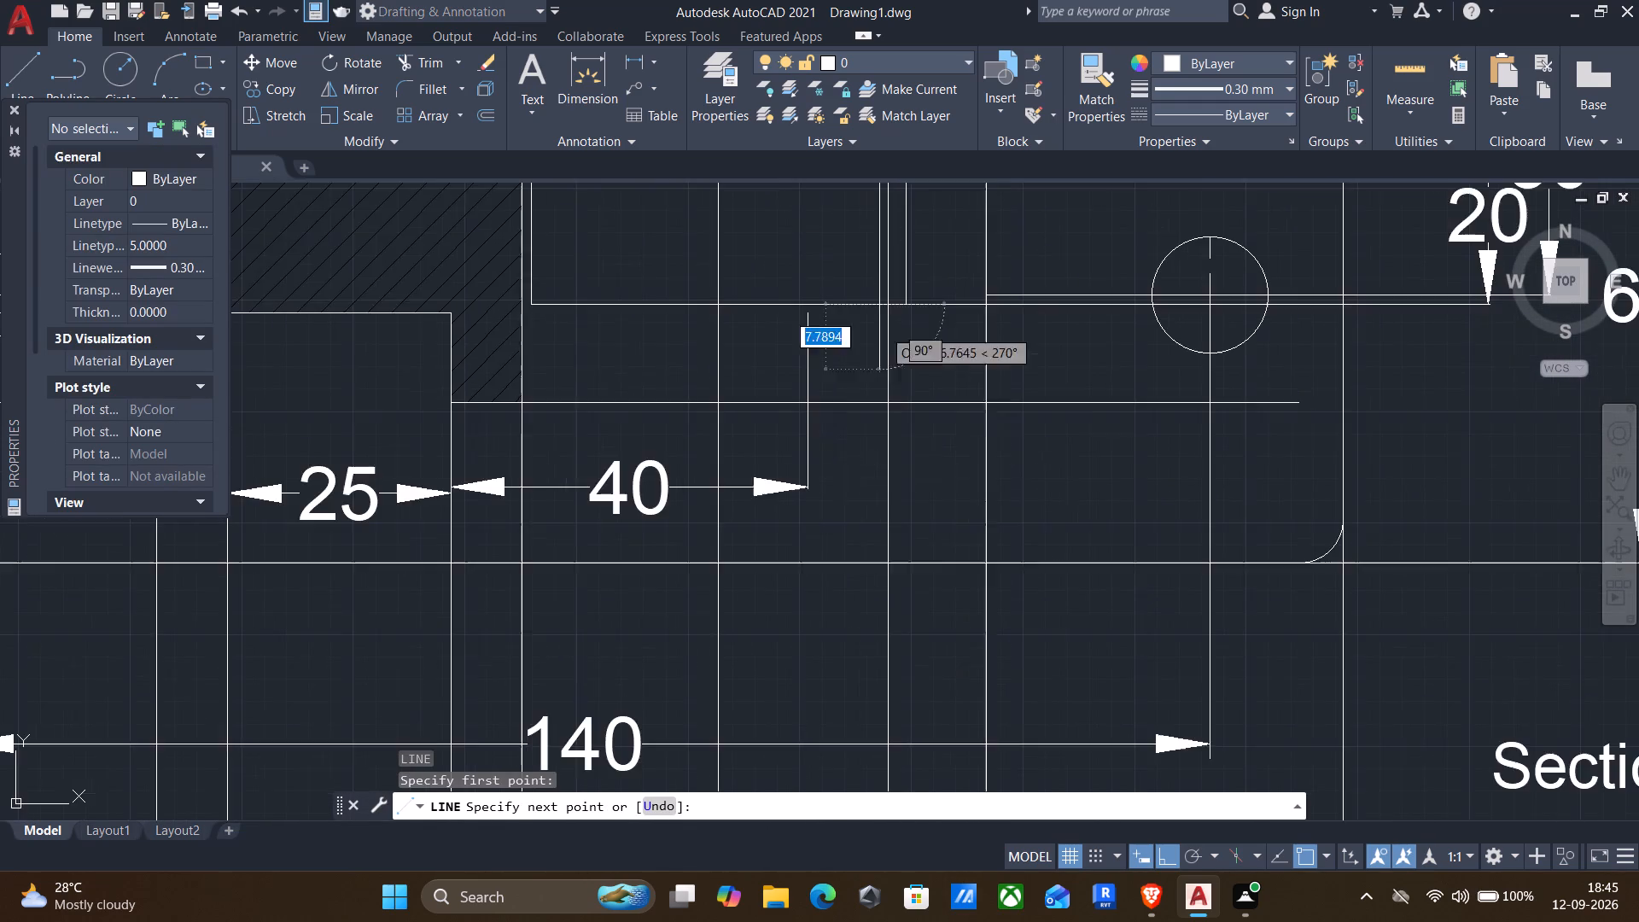
middle_drag(818, 569, 956, 220)
scroll(971, 316, down, 2)
middle_drag(953, 556, 1090, 110)
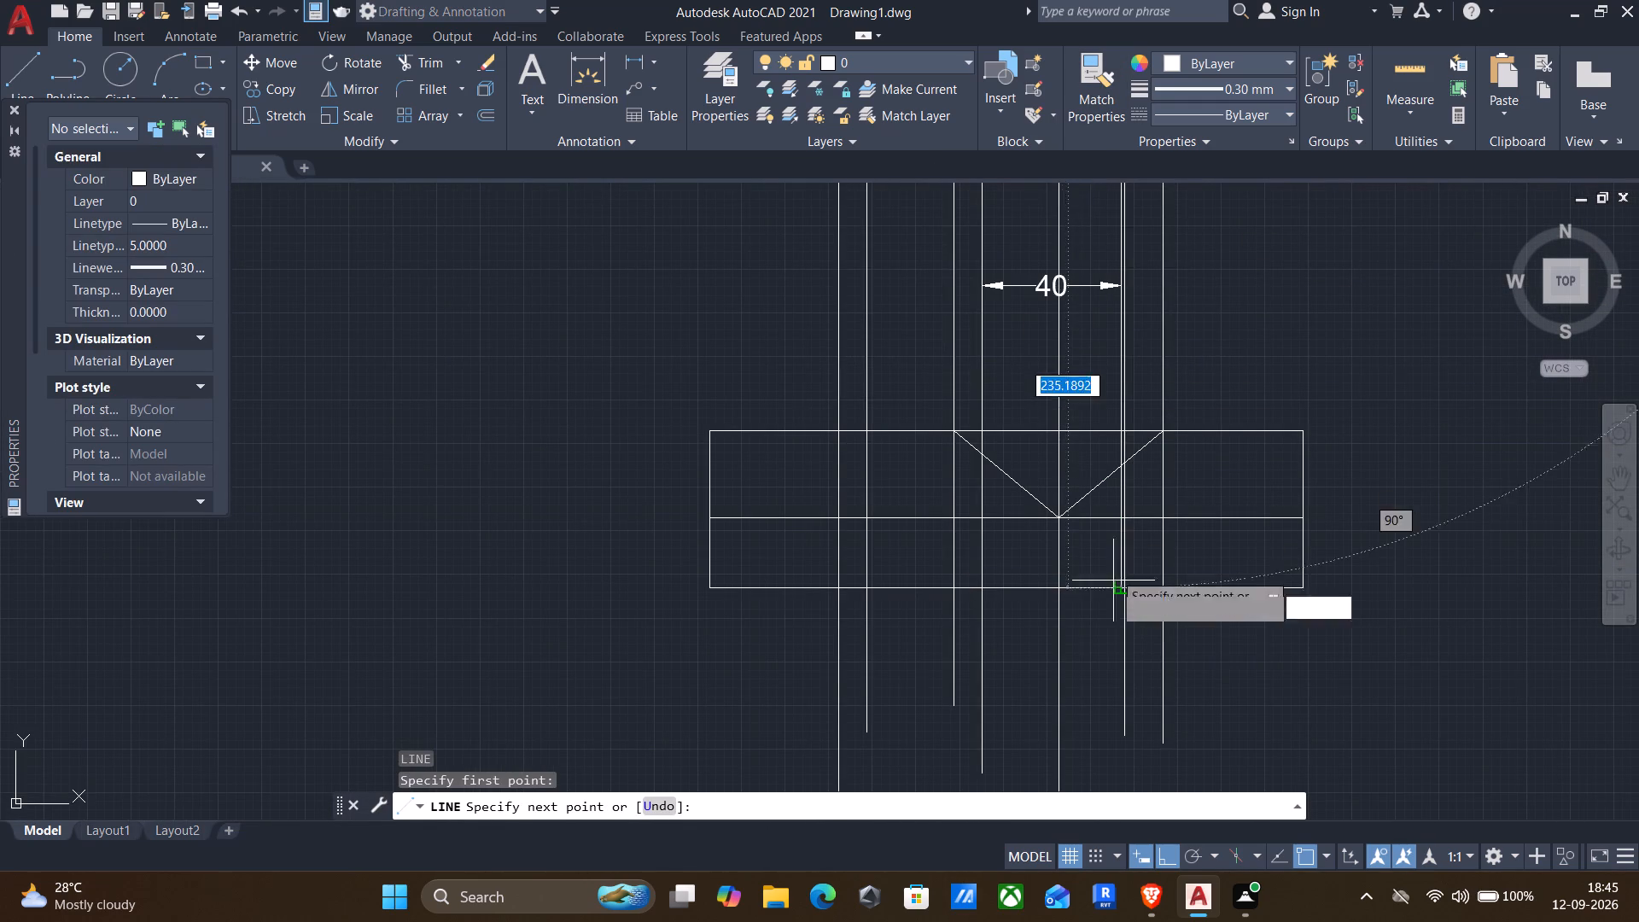
click(1106, 656)
key(Return)
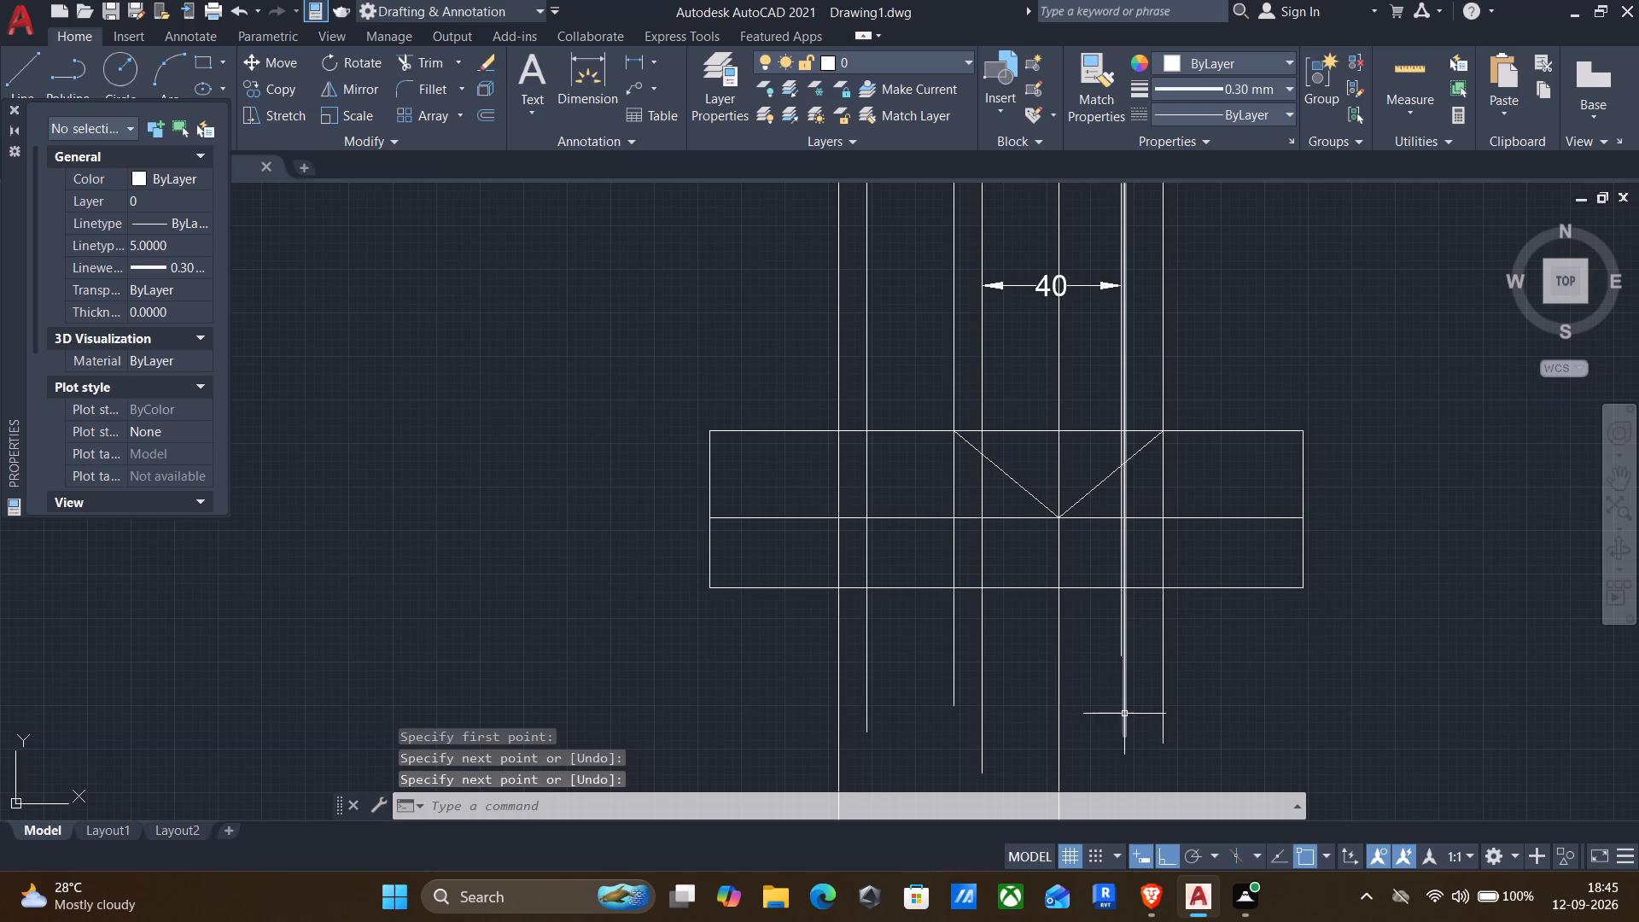
Erase the old projected vertical running just beside the 40 dimension's end.
click(1126, 713)
key(Delete)
Erase the V's right-hand diagonal in the lower view.
middle_drag(1210, 560, 1245, 607)
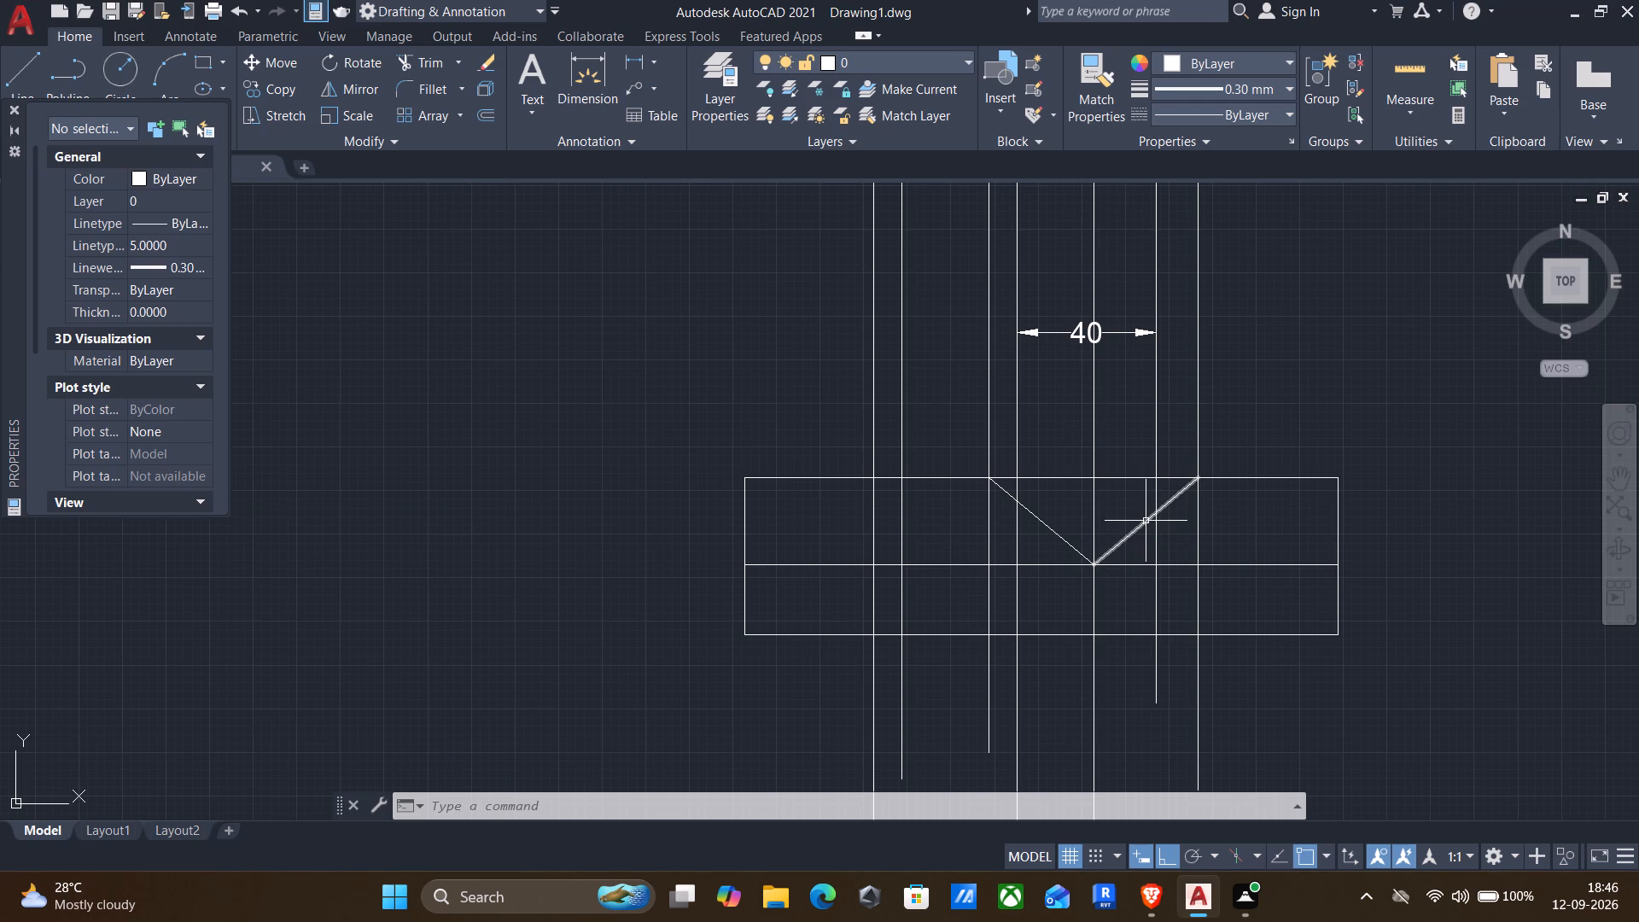
click(1146, 521)
key(Delete)
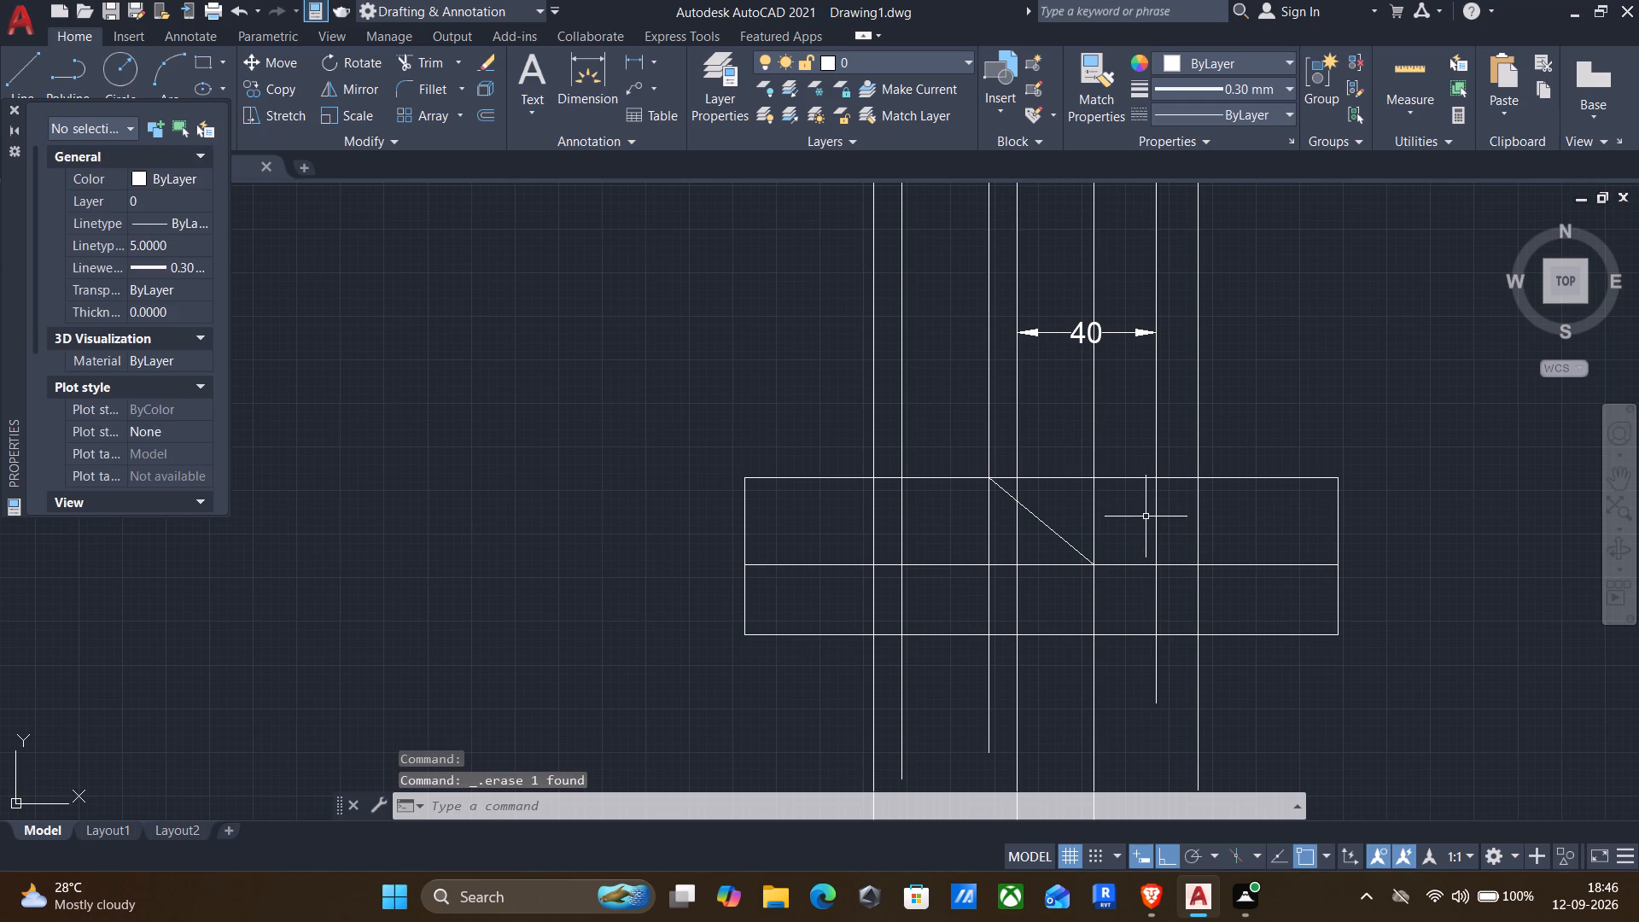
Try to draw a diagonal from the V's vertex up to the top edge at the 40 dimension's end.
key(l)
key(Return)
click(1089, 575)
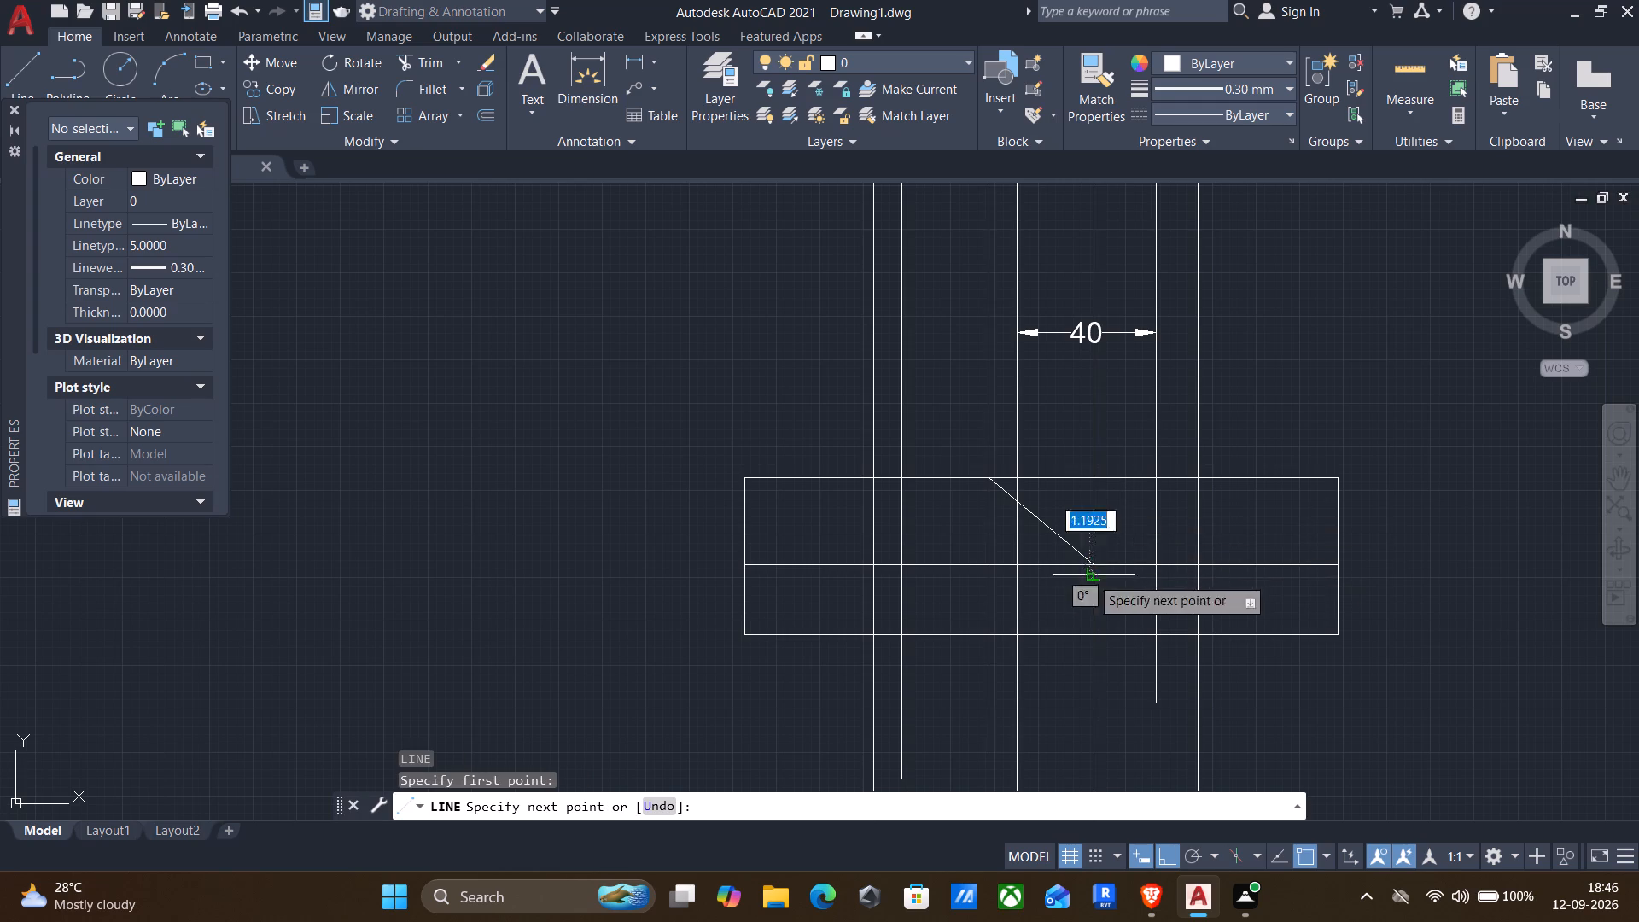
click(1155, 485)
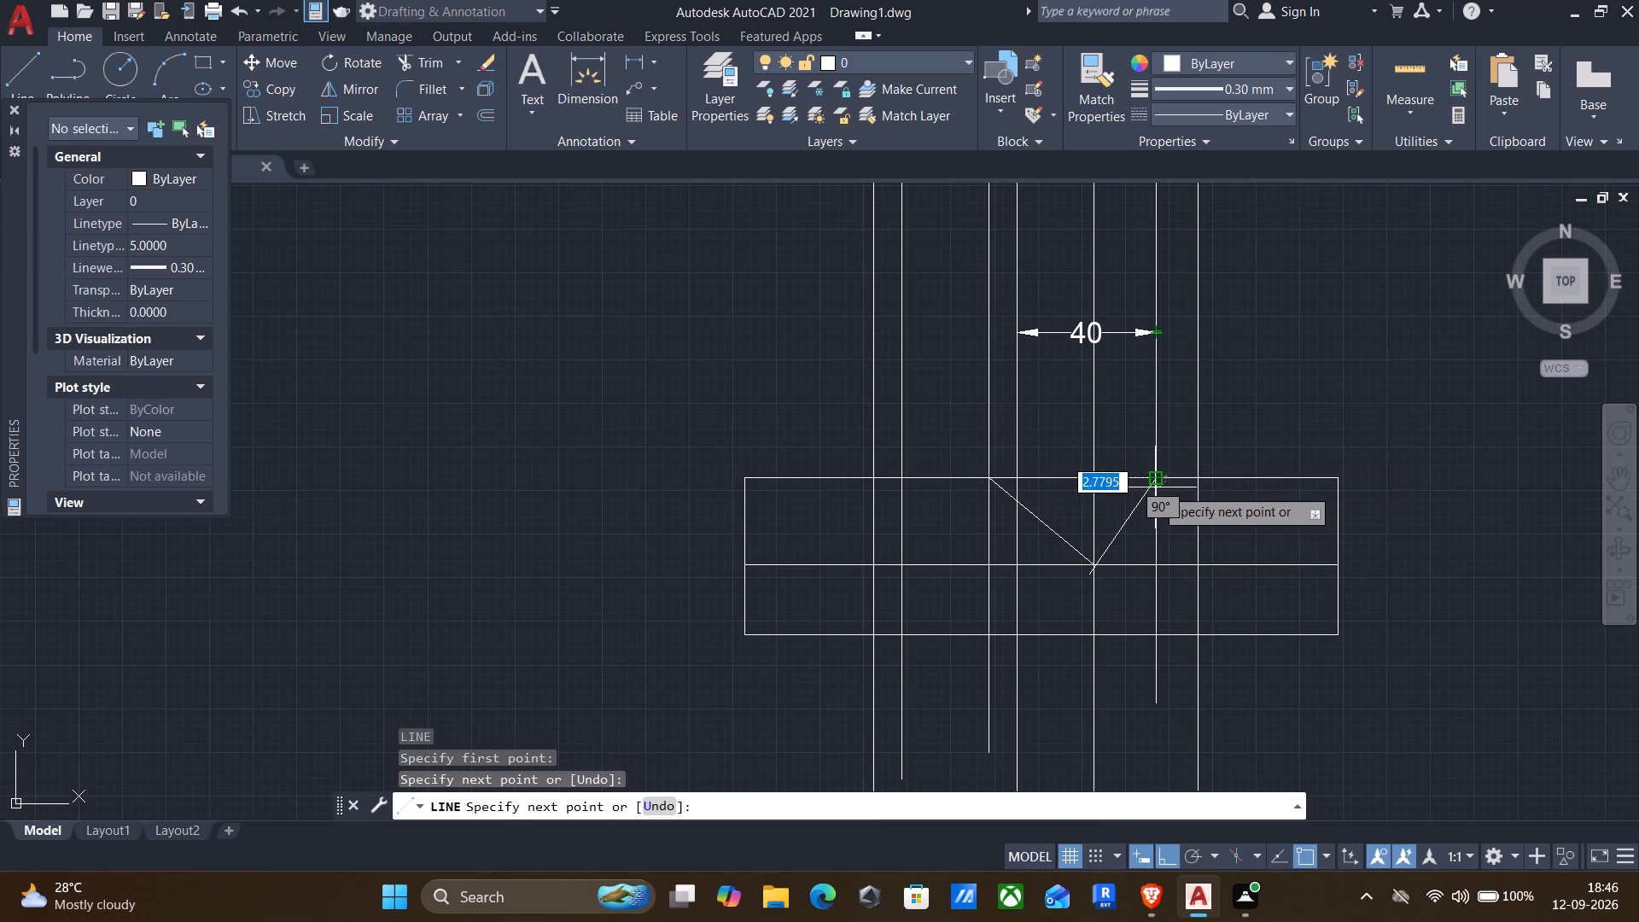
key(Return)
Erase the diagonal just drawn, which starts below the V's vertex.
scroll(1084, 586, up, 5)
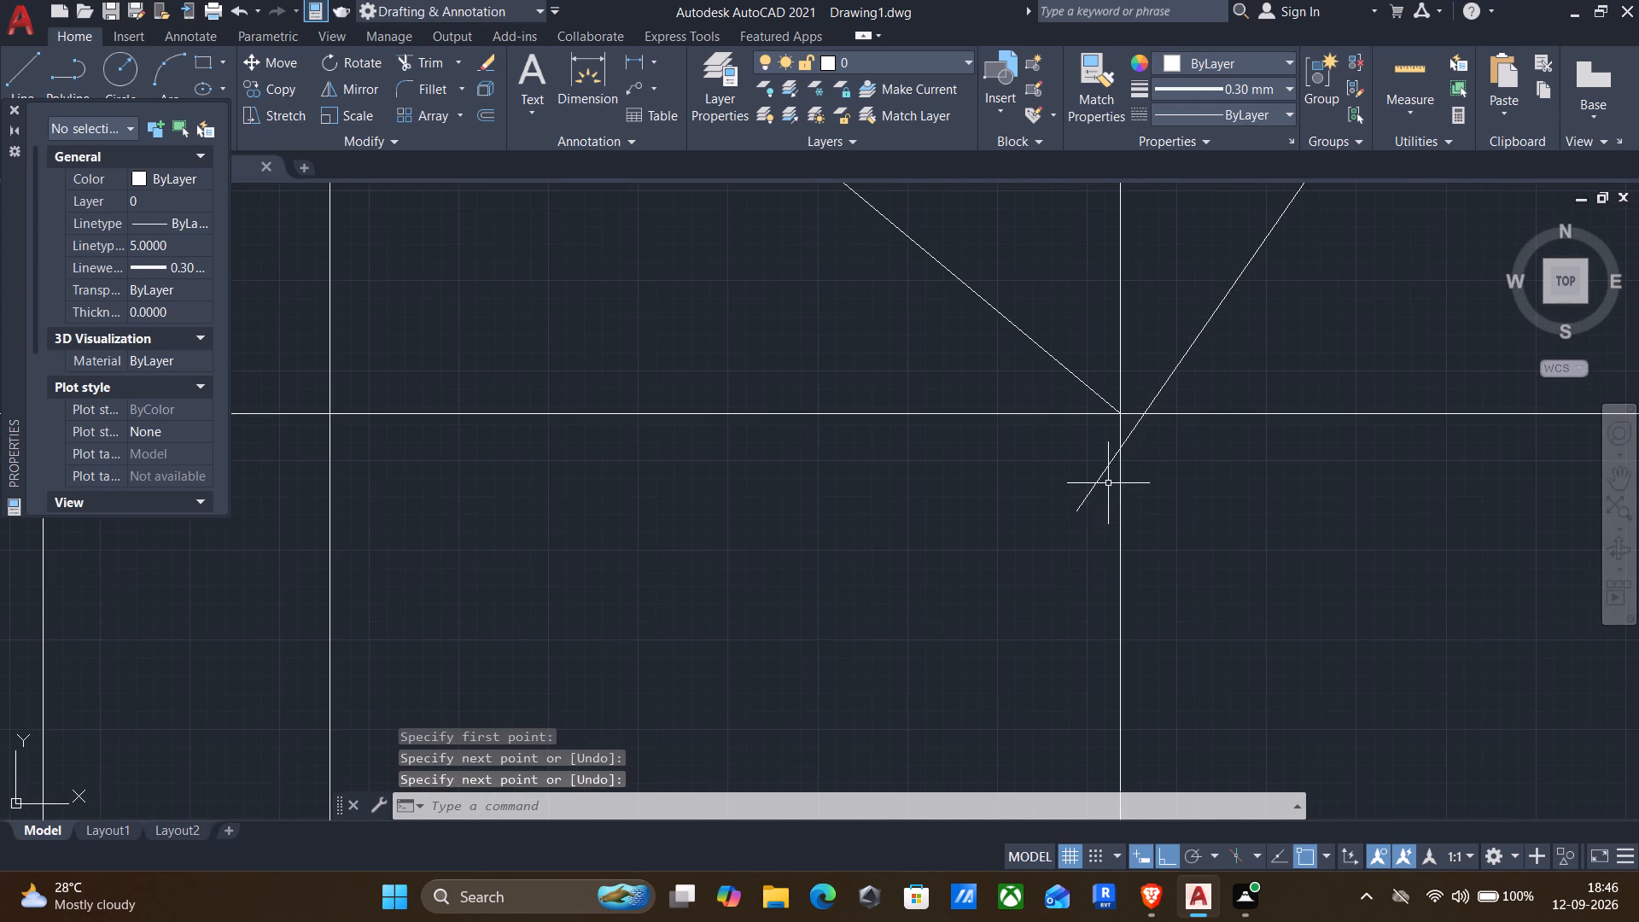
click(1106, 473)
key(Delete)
Draw a diagonal, with Ortho off, from the central vertical on the middle line to the top edge at the 40 dimension's end.
key(l)
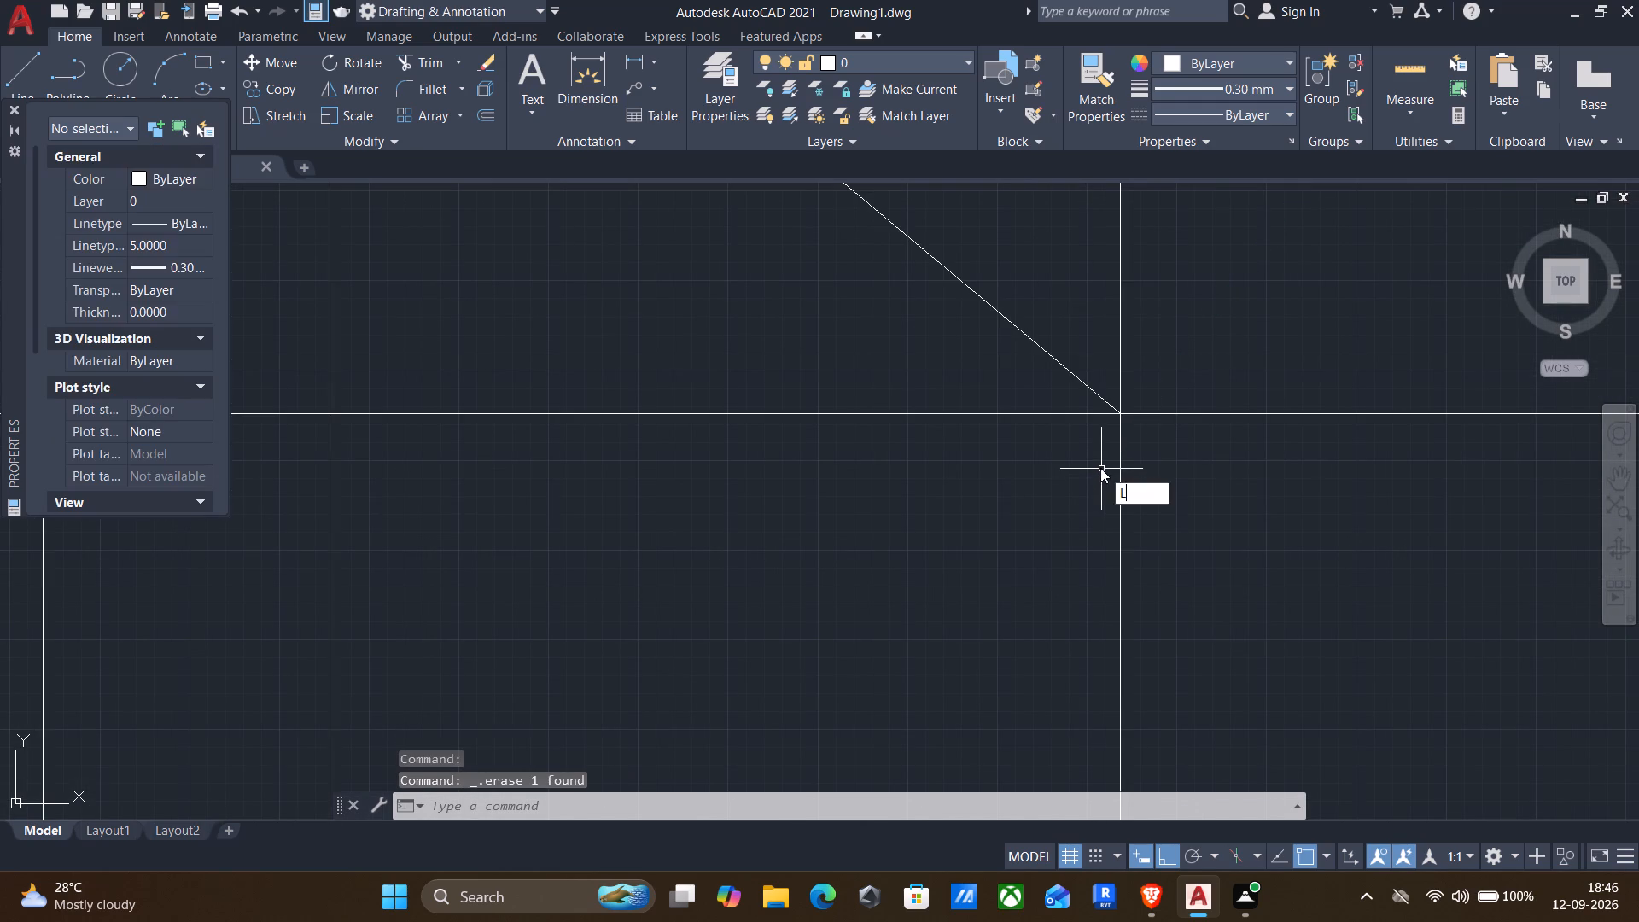
key(Return)
click(1117, 414)
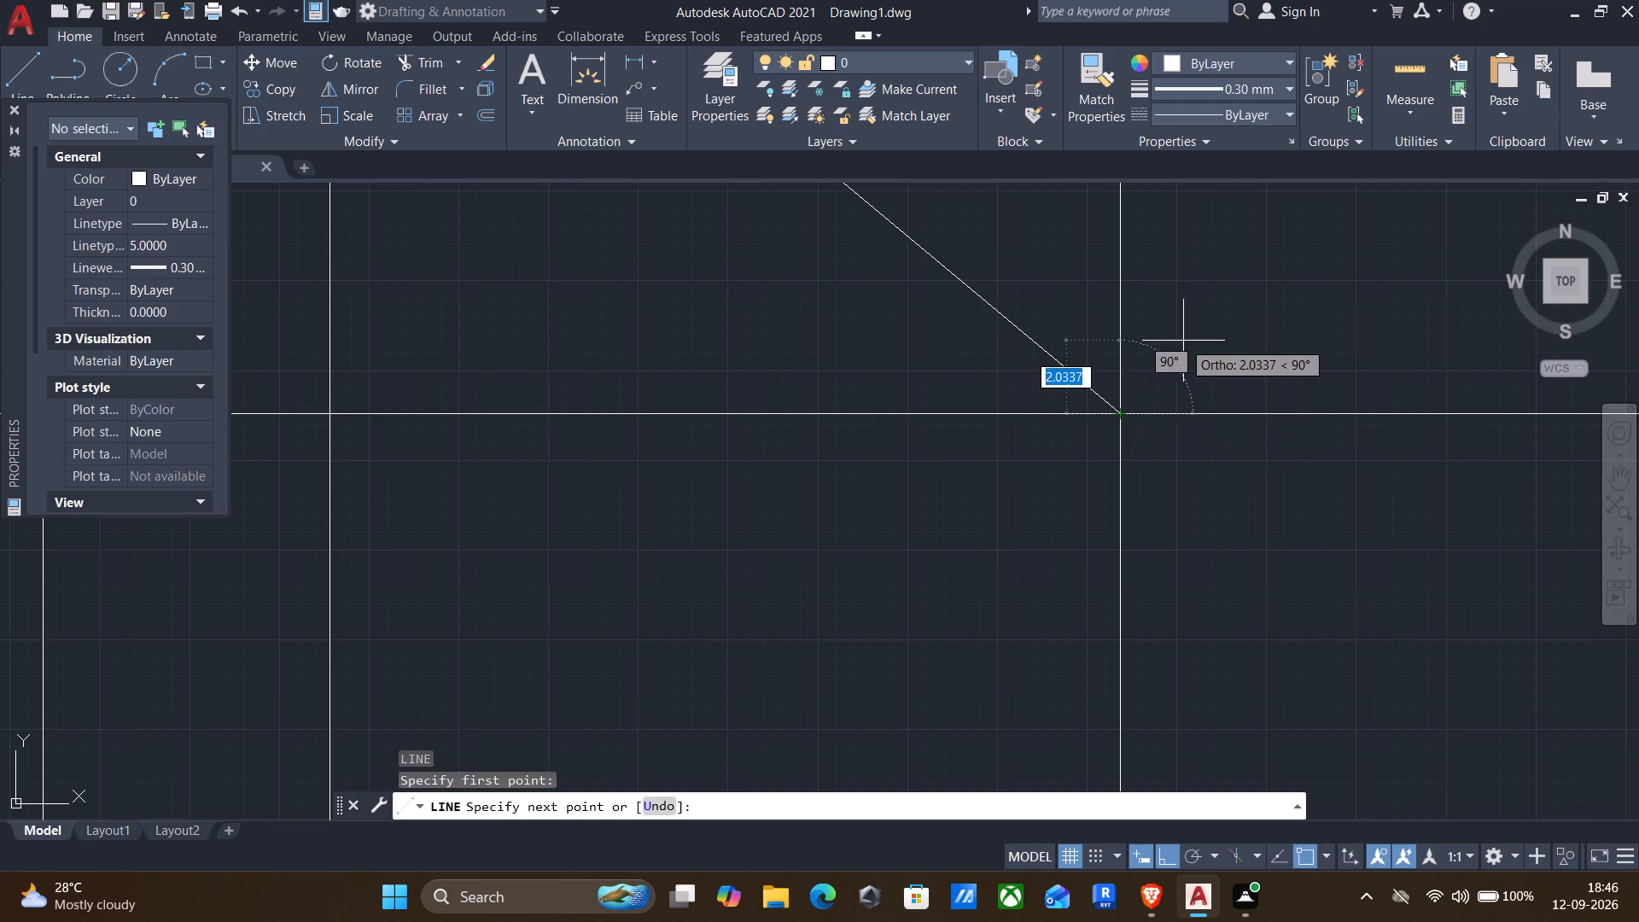
middle_drag(1184, 342, 943, 754)
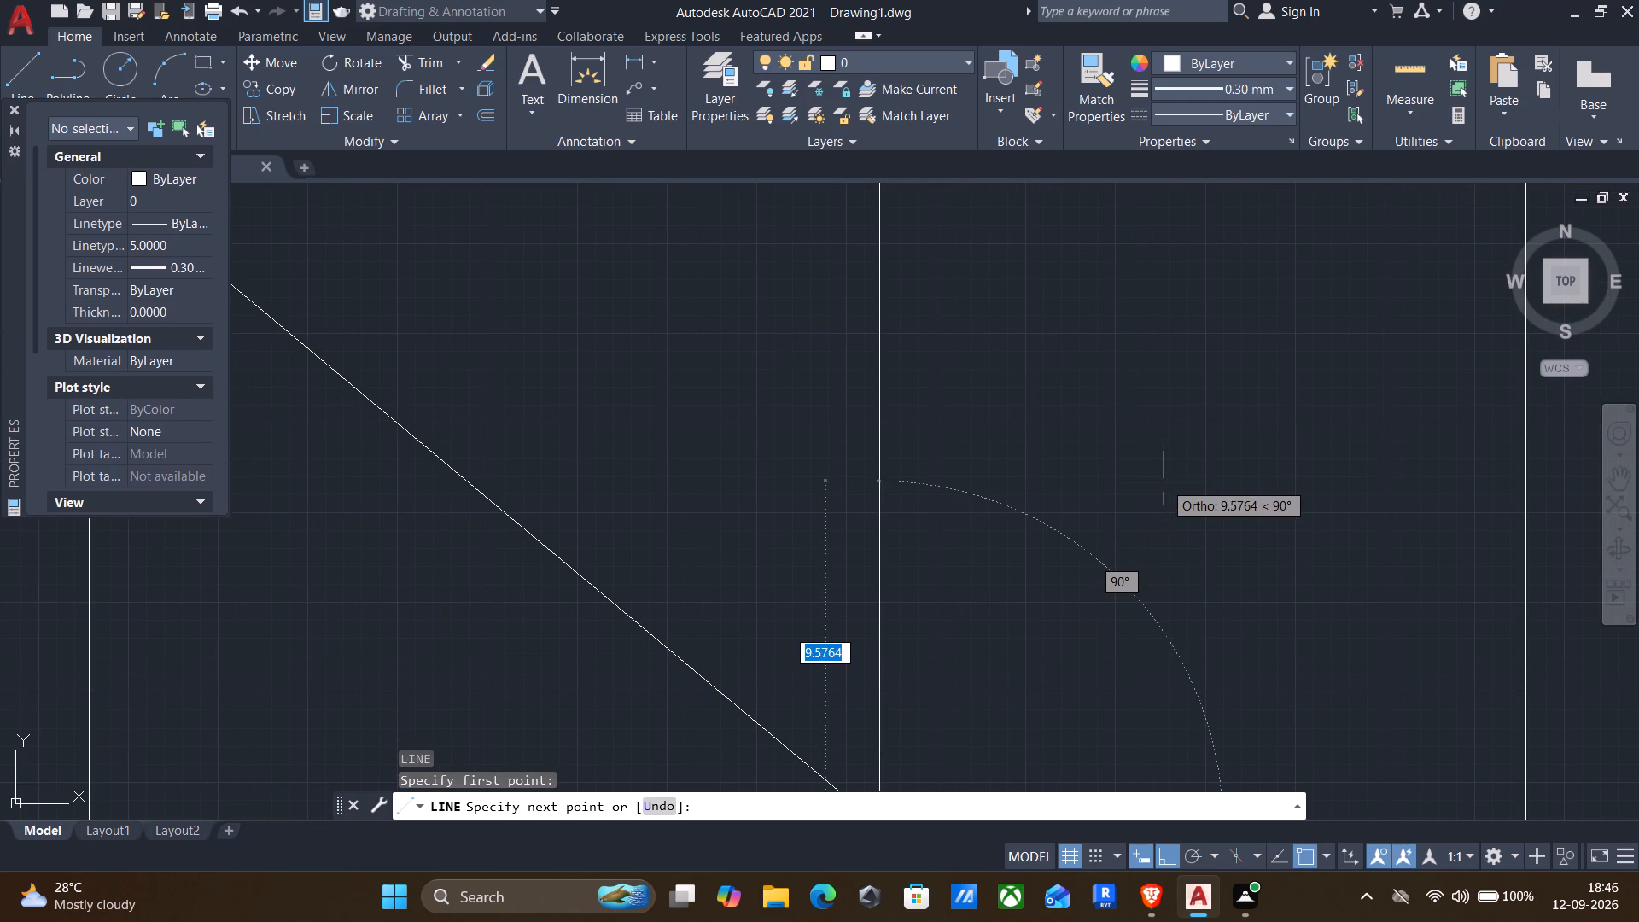
key(F8)
scroll(1179, 458, down, 2)
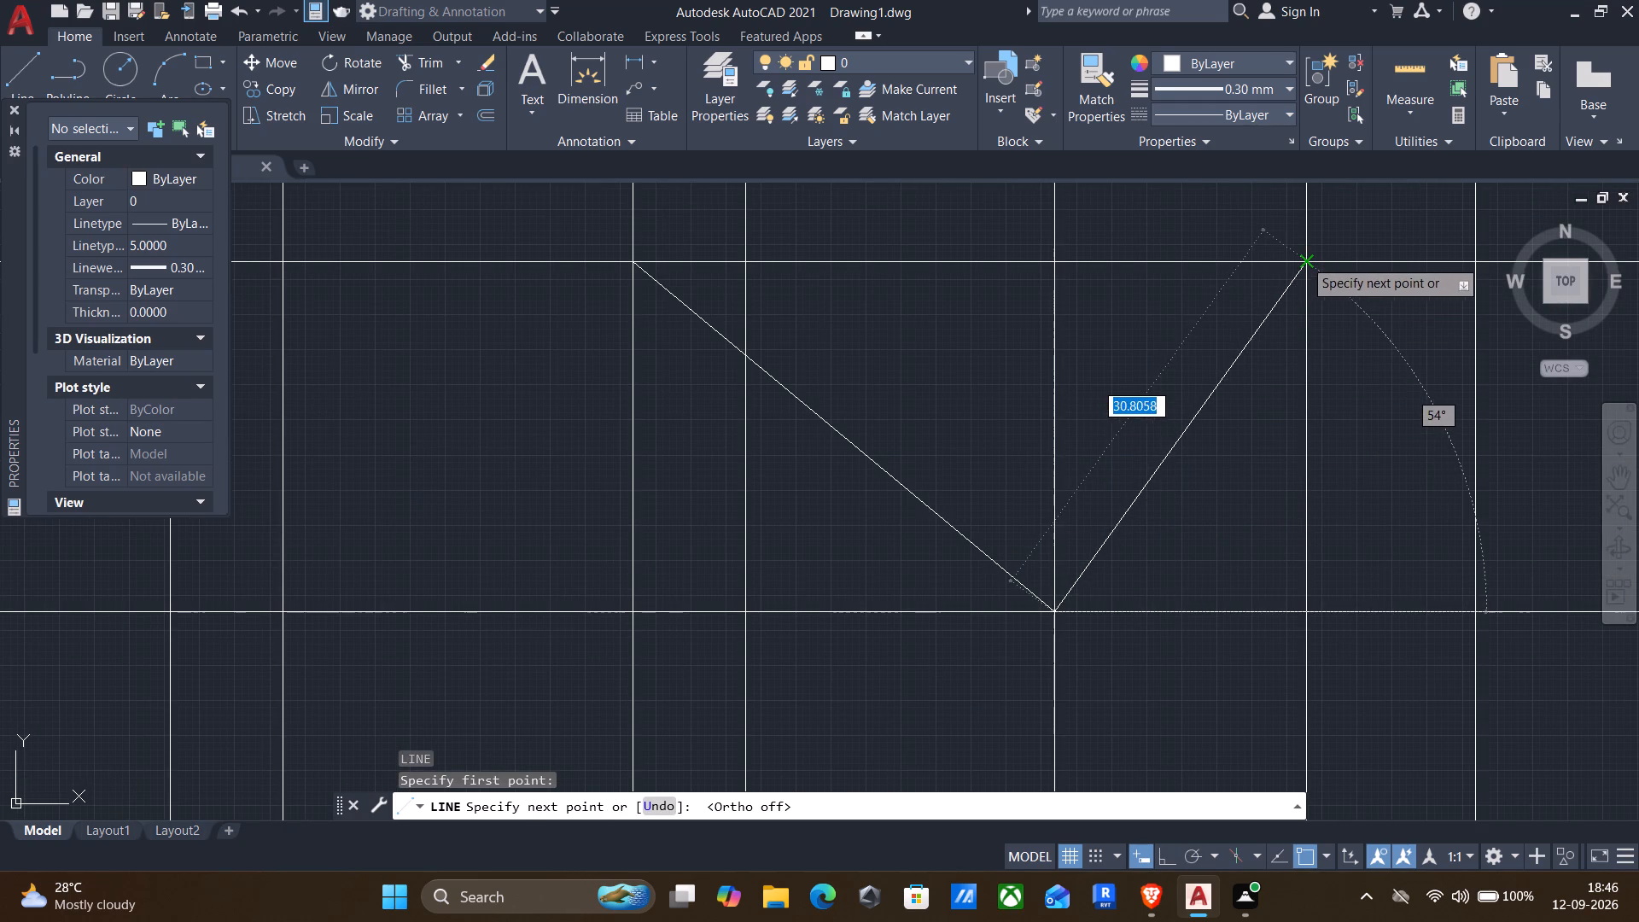
click(1305, 258)
key(Return)
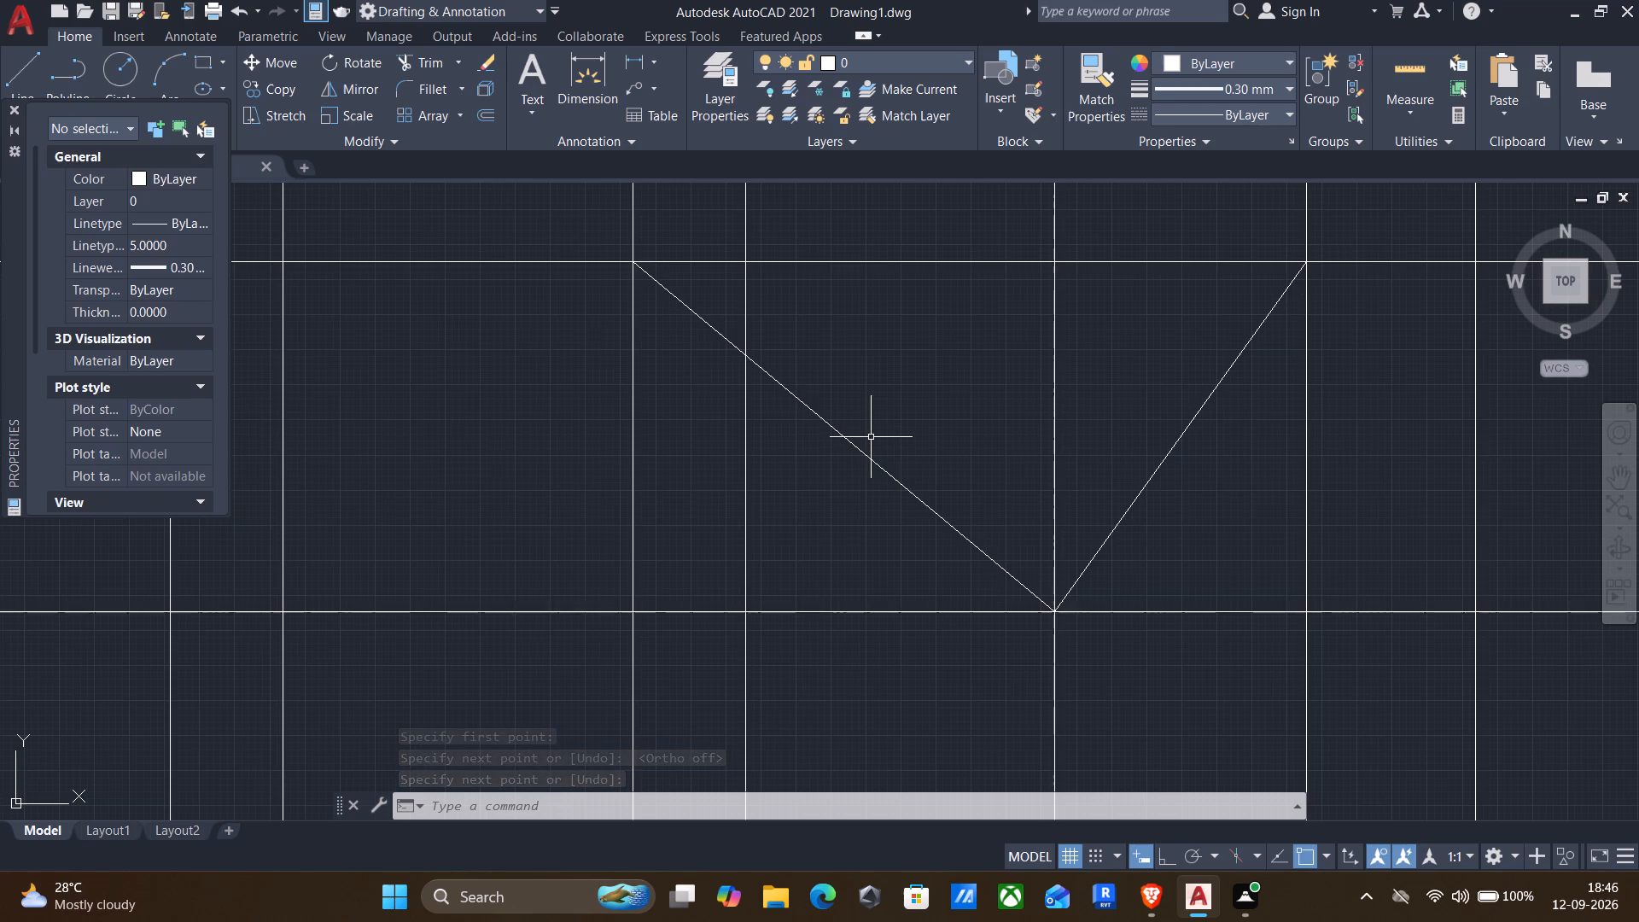
Replace the V's left-hand diagonal with one from the middle-line vertex to the top edge at the 40 dimension's start.
middle_drag(997, 408, 849, 499)
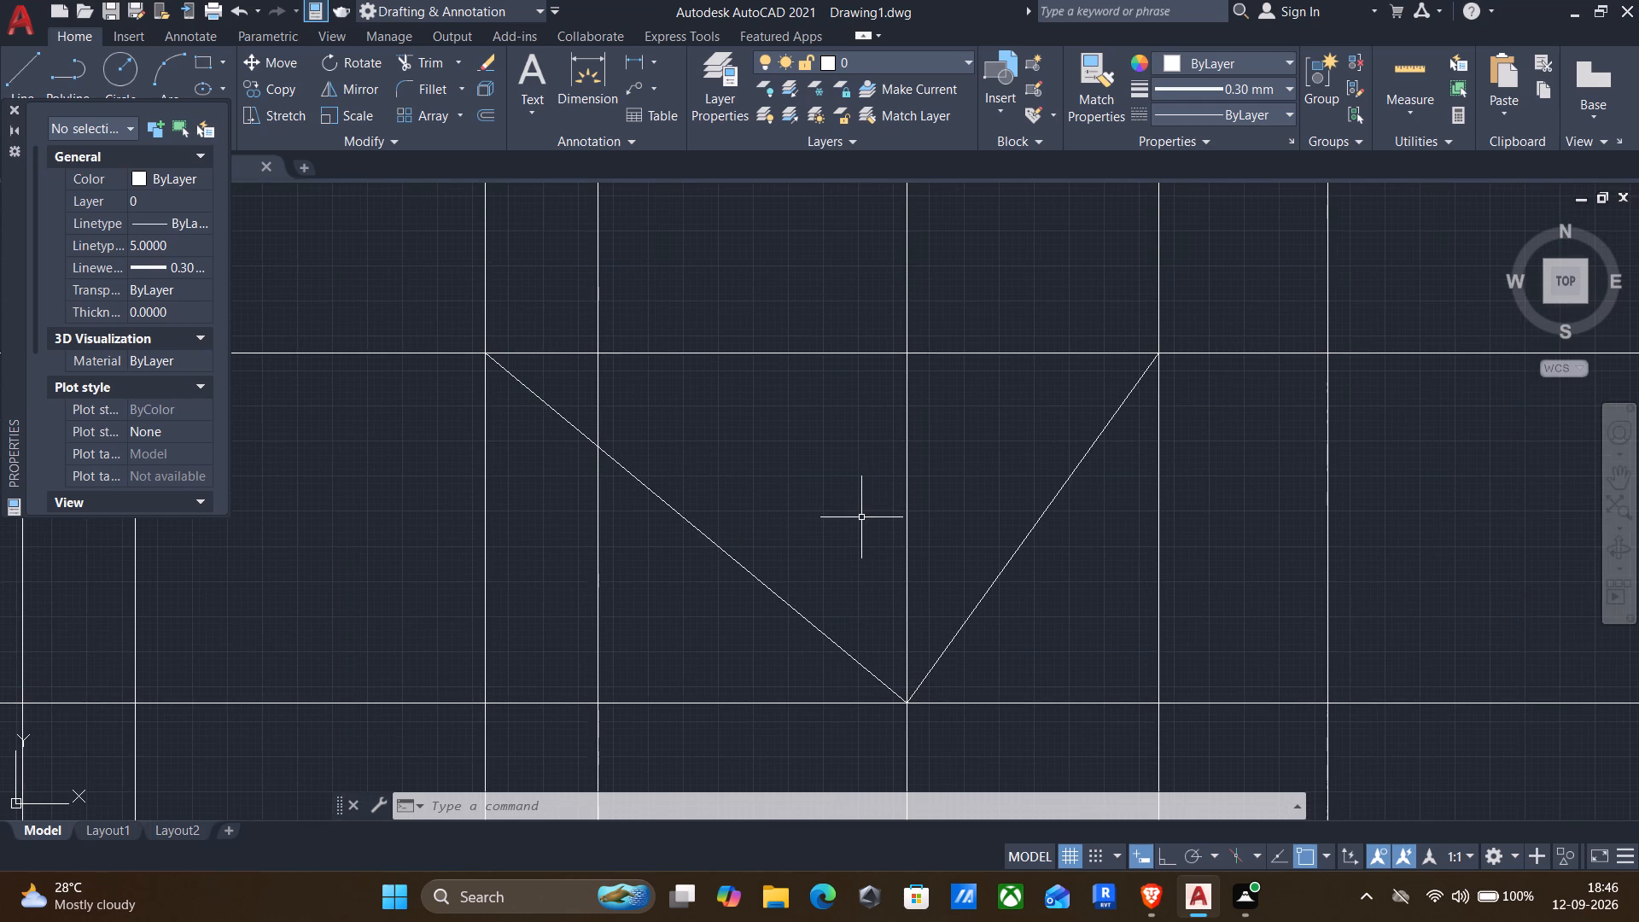
scroll(893, 514, down, 1)
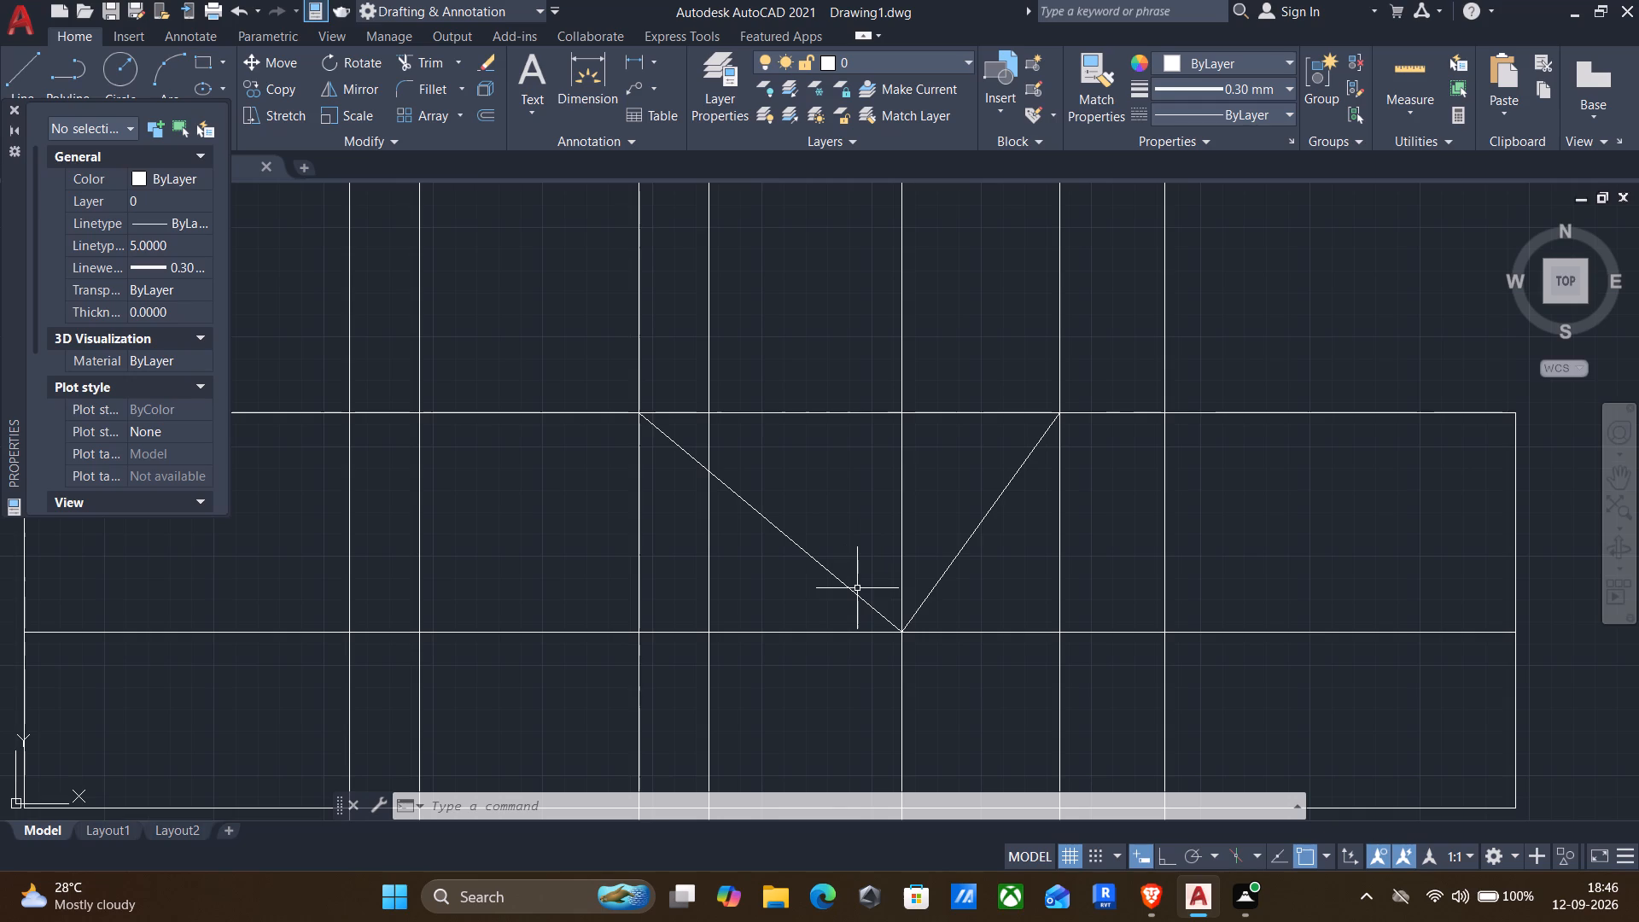
click(853, 595)
key(Delete)
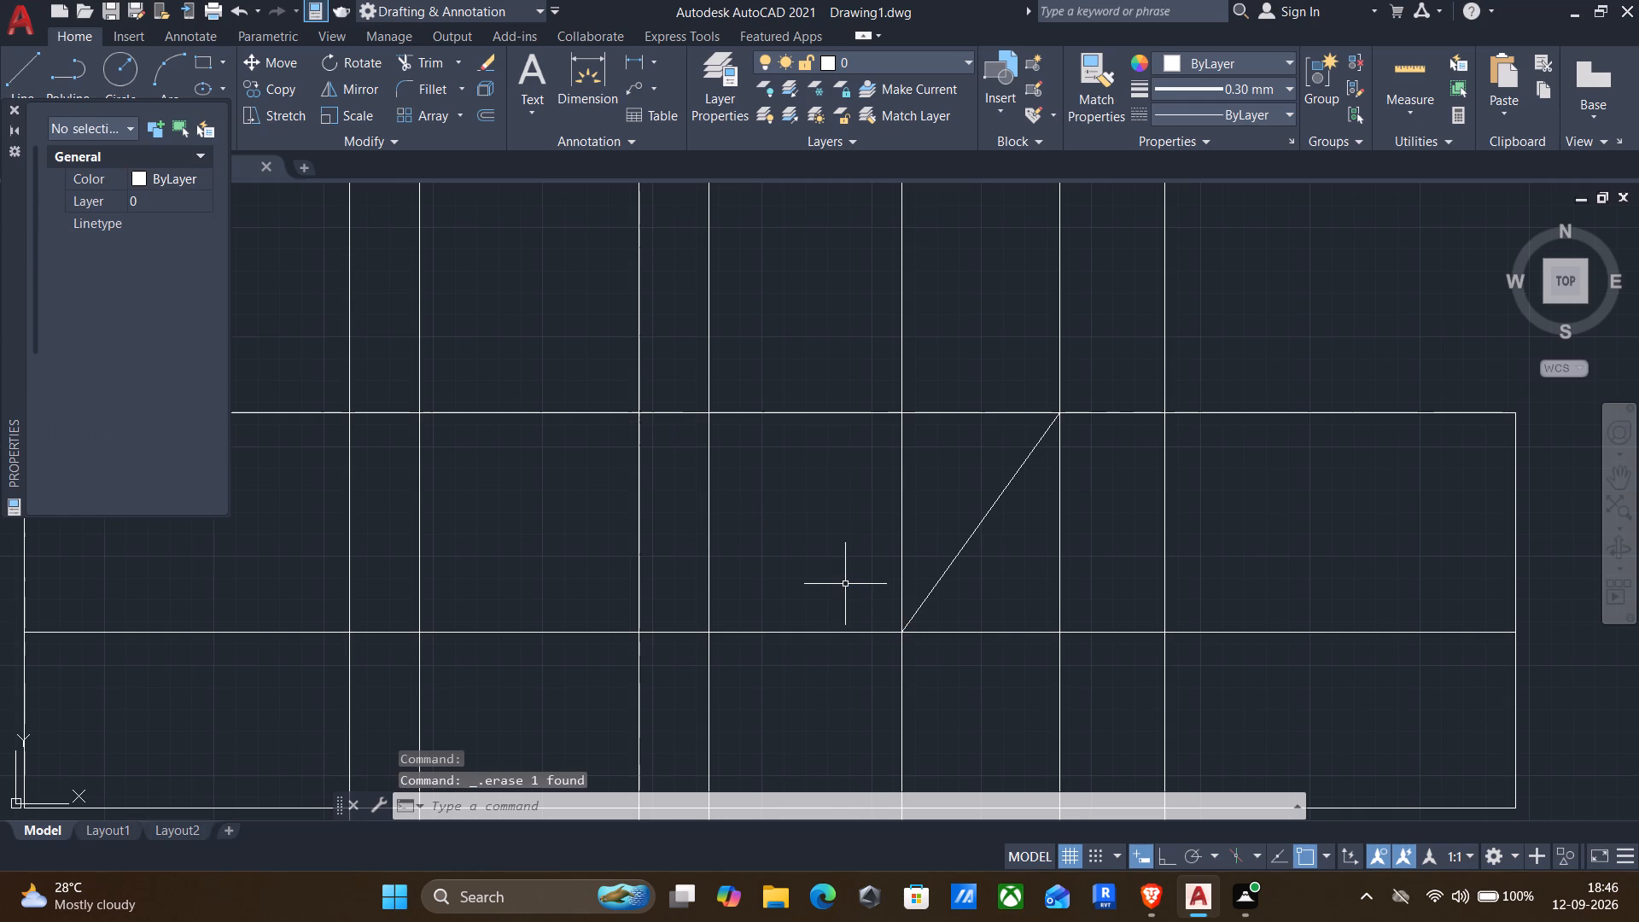
key(l)
key(Return)
click(895, 633)
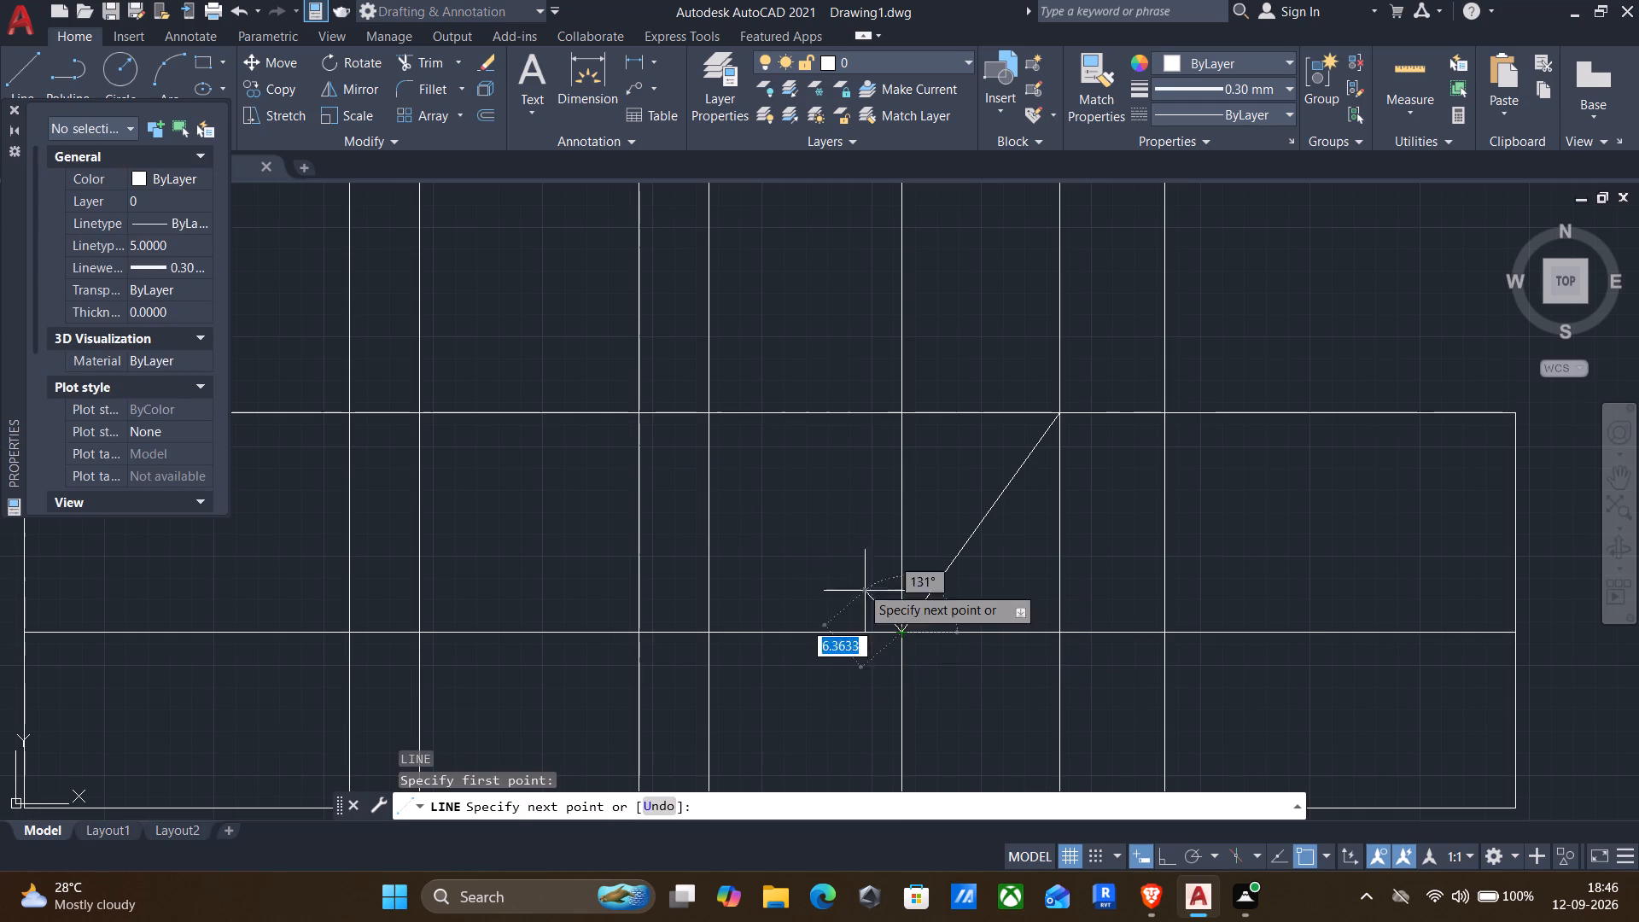
click(707, 412)
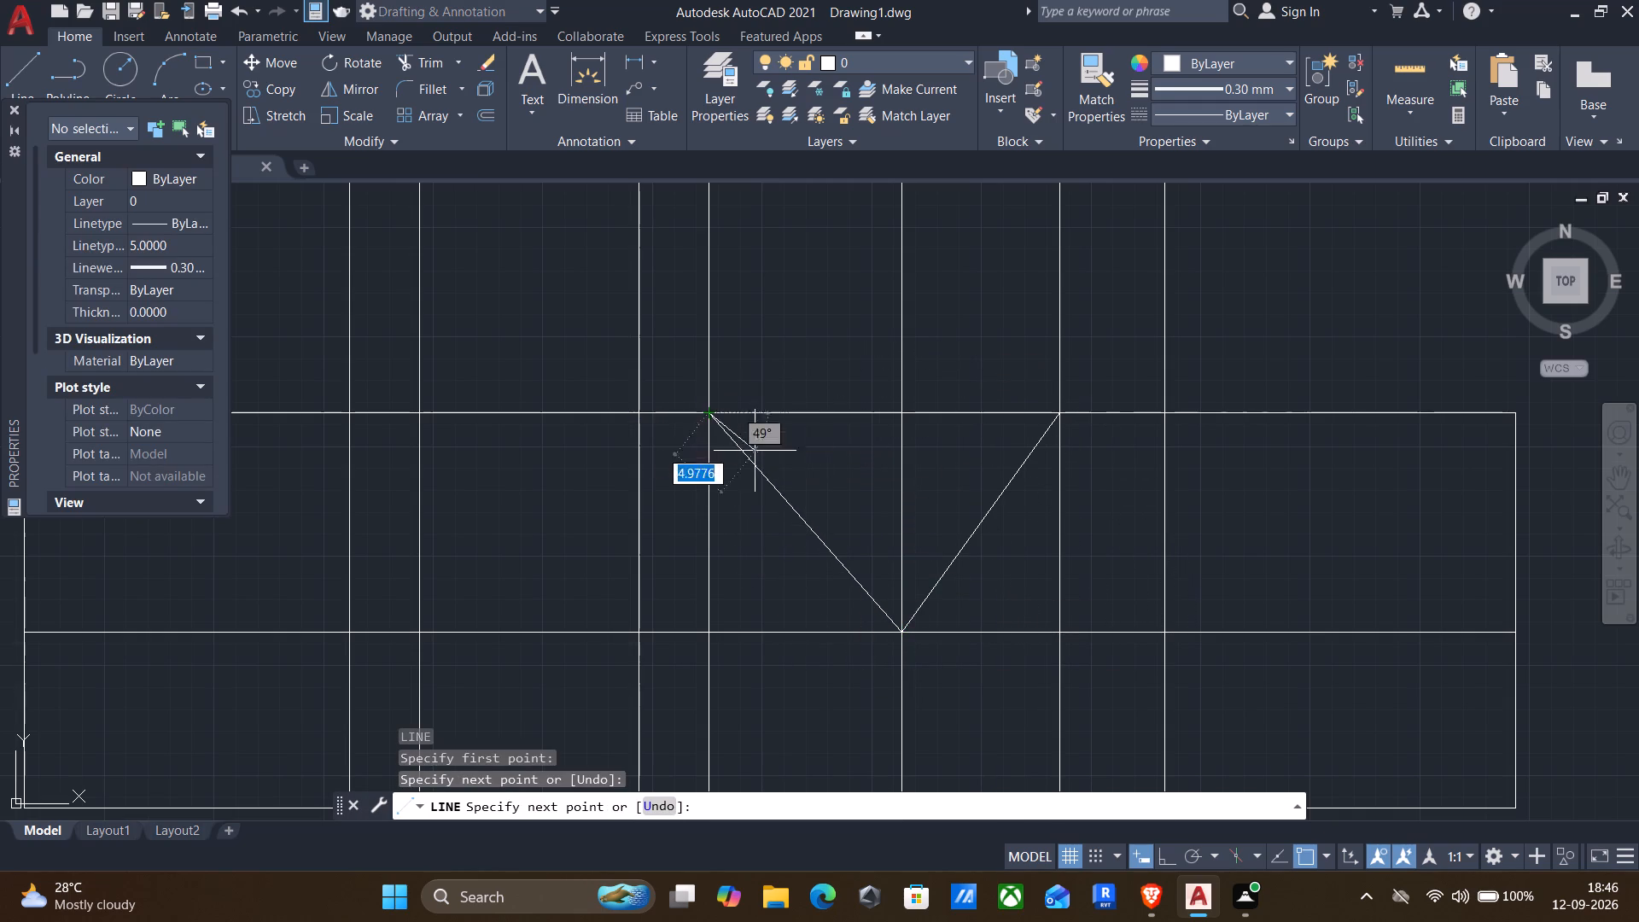
key(Return)
Extend both V diagonals above the lower view's top edge to the verticals projected from the 60 dimension's ends.
scroll(892, 551, down, 2)
middle_drag(906, 567, 932, 496)
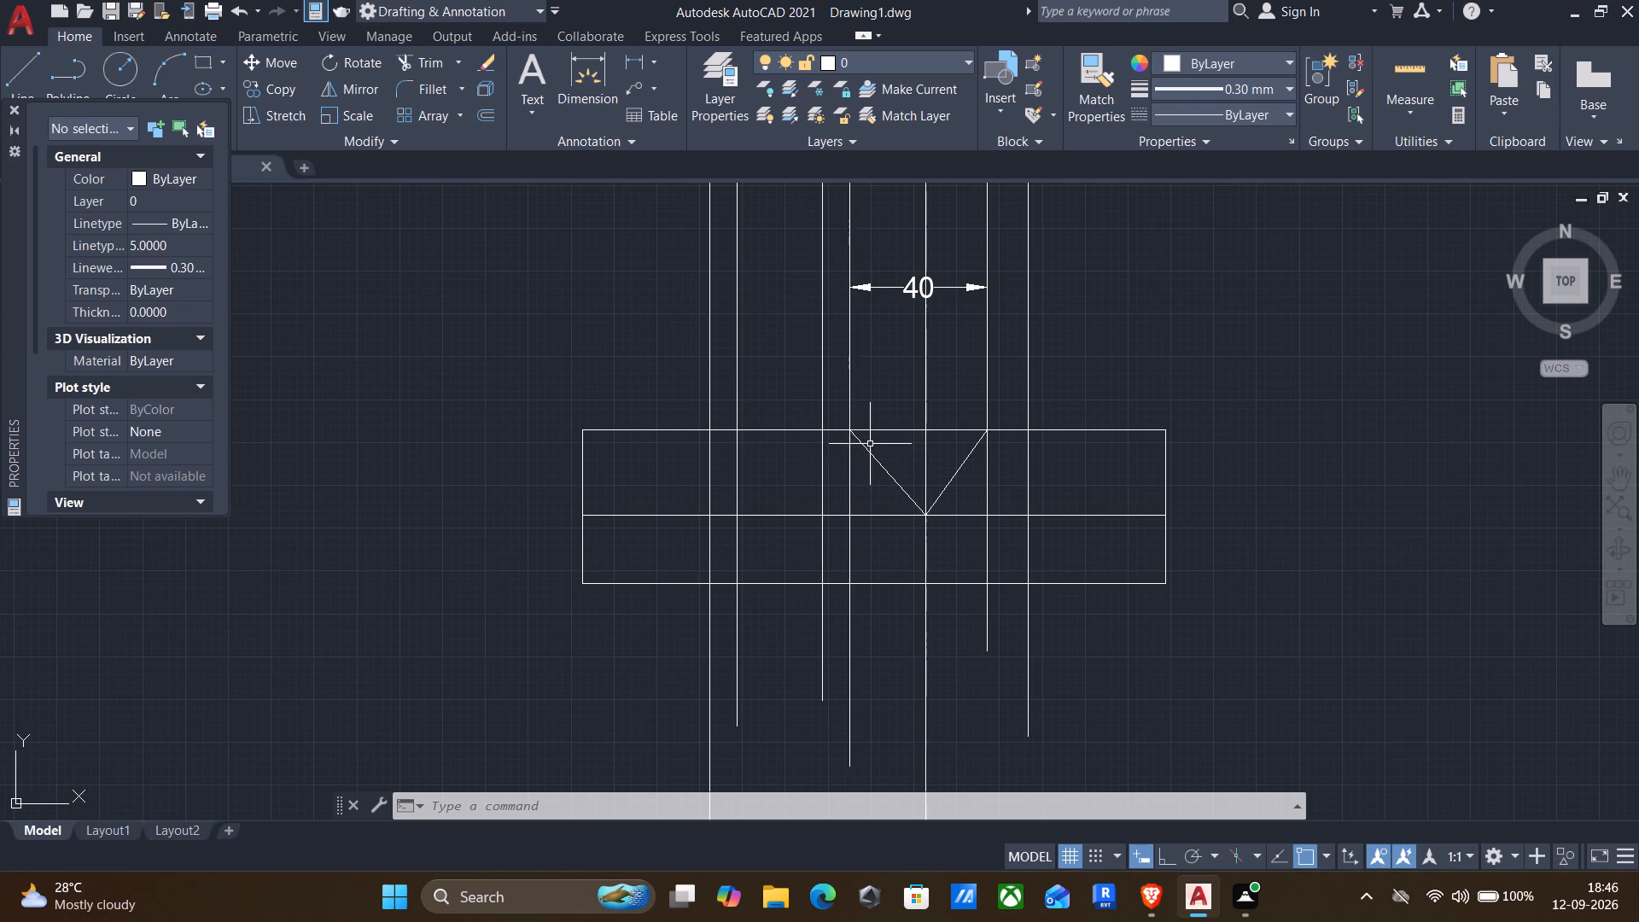
key(e)
key(c)
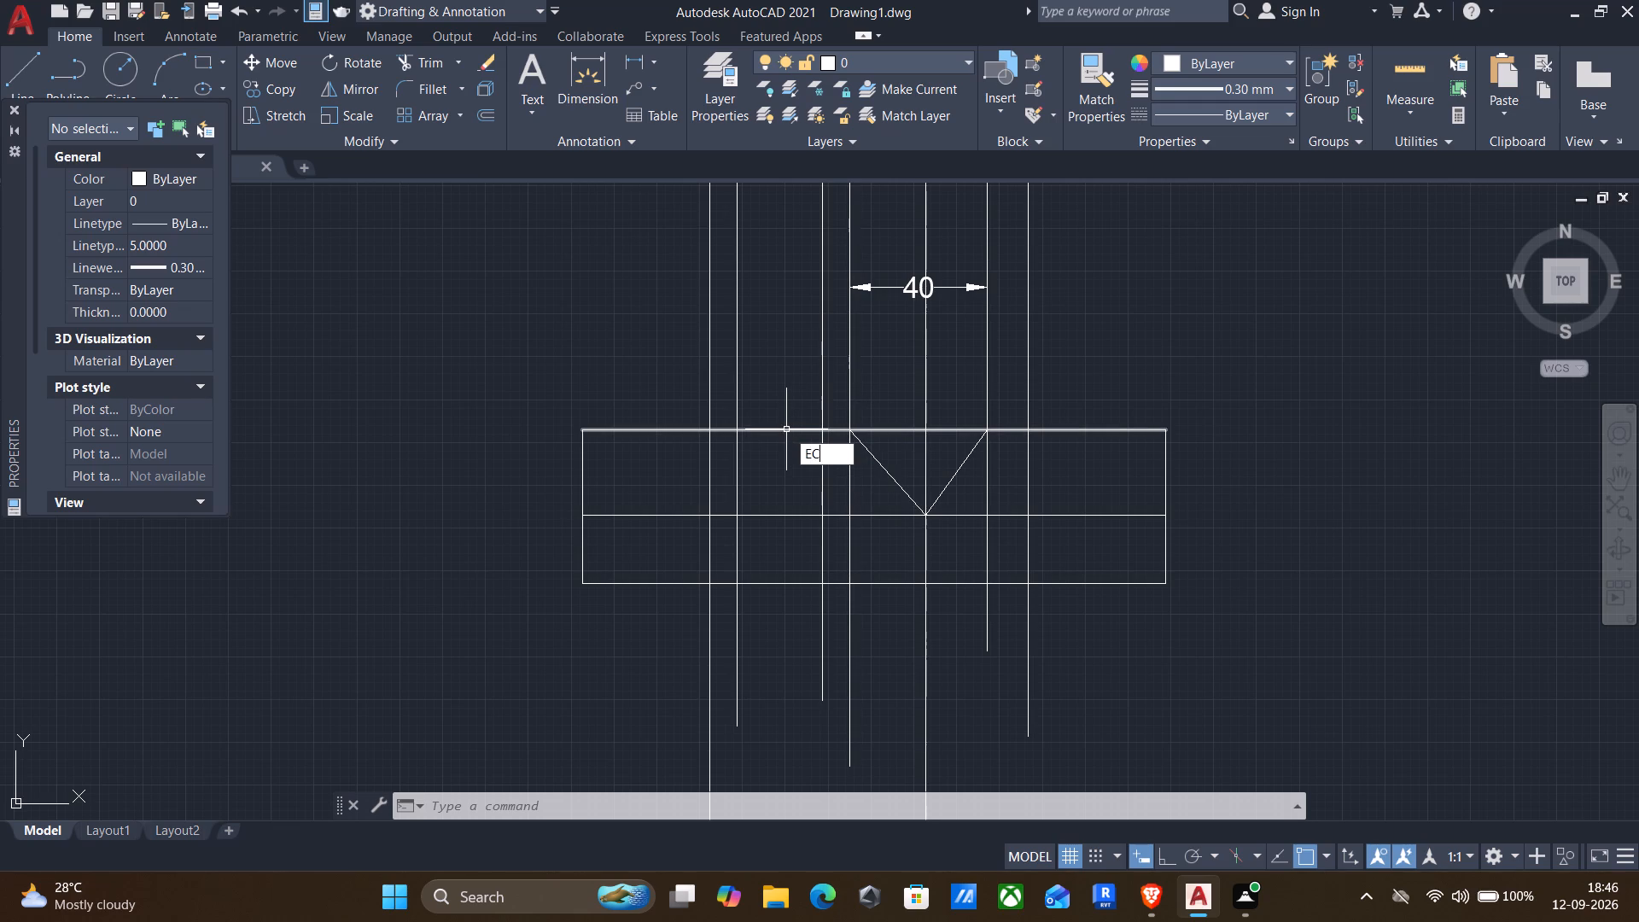
key(BackSpace)
key(x)
key(Return)
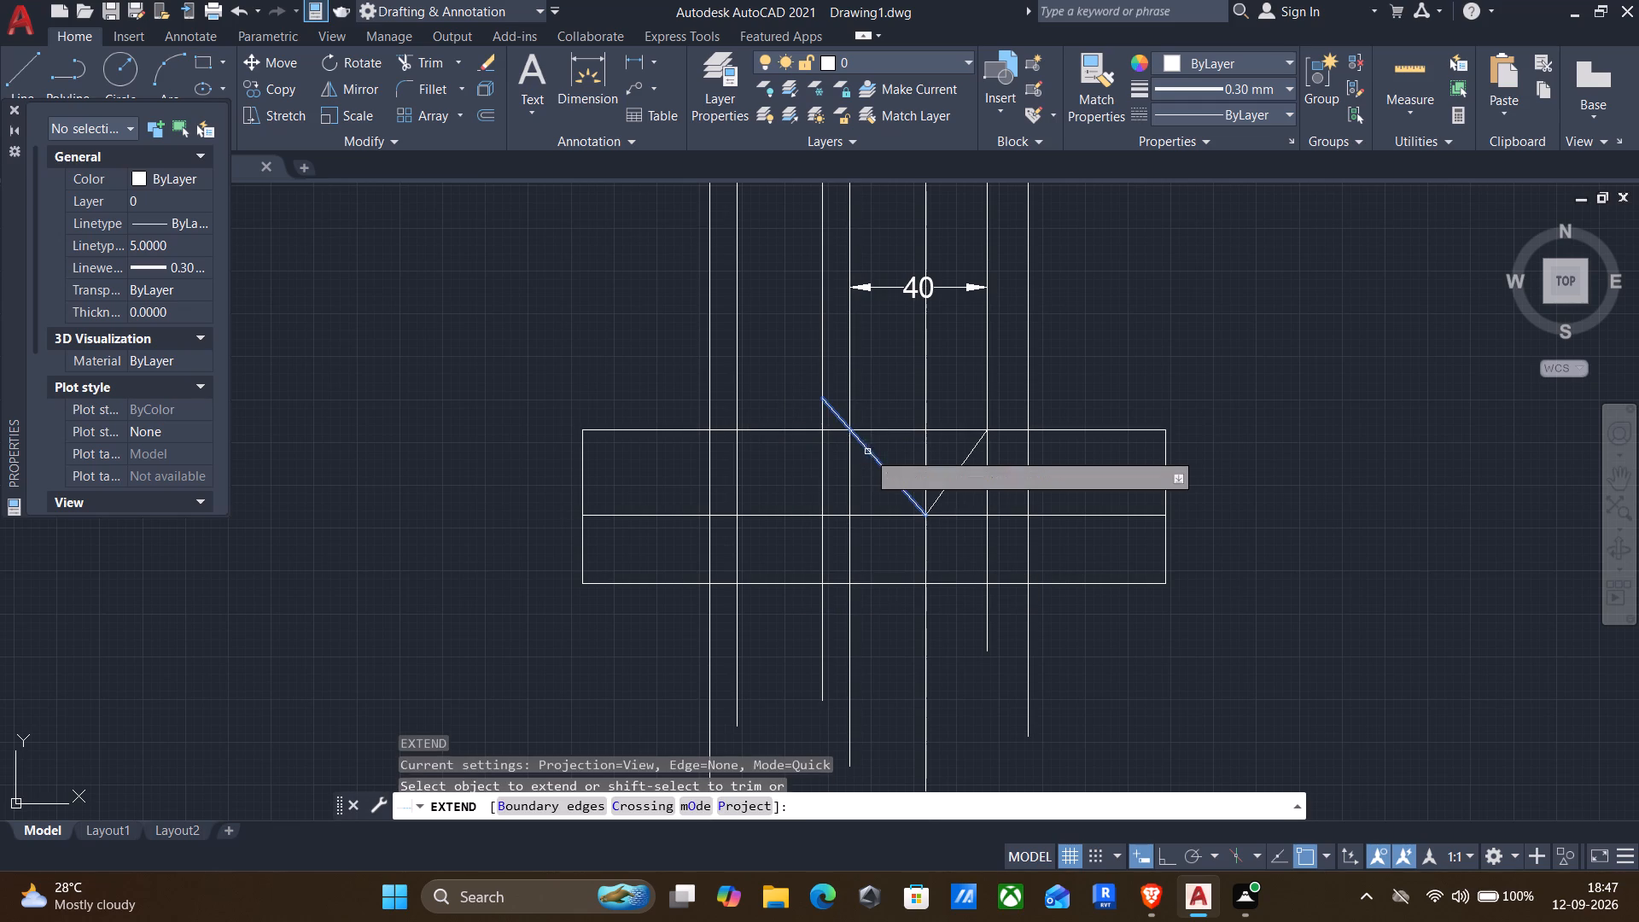
click(878, 457)
click(961, 465)
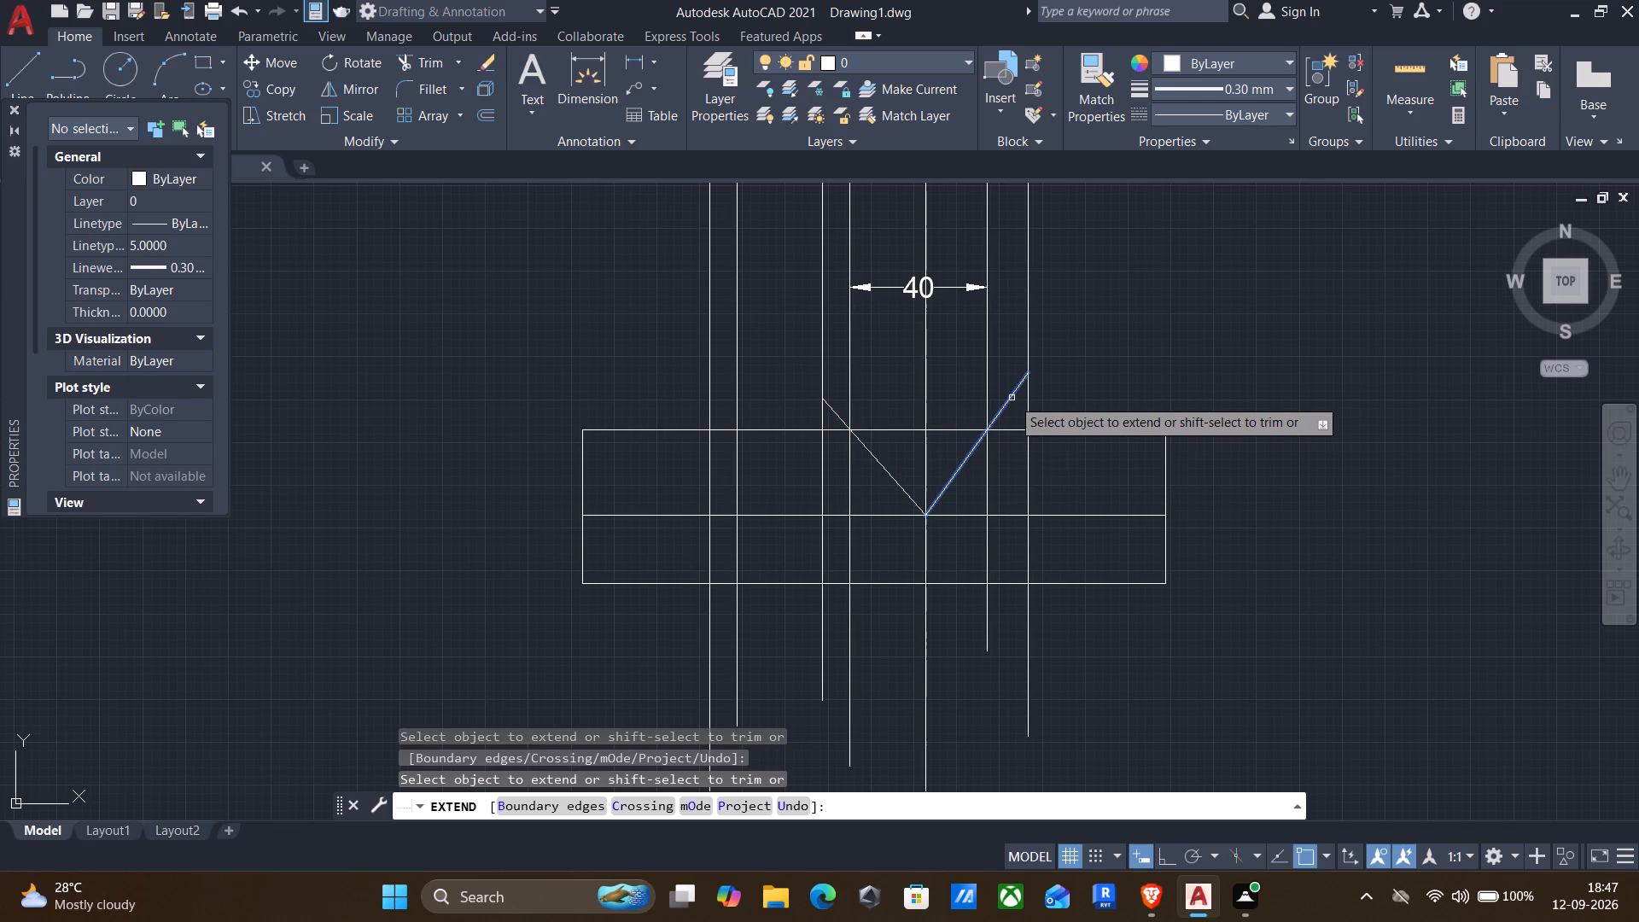
key(Escape)
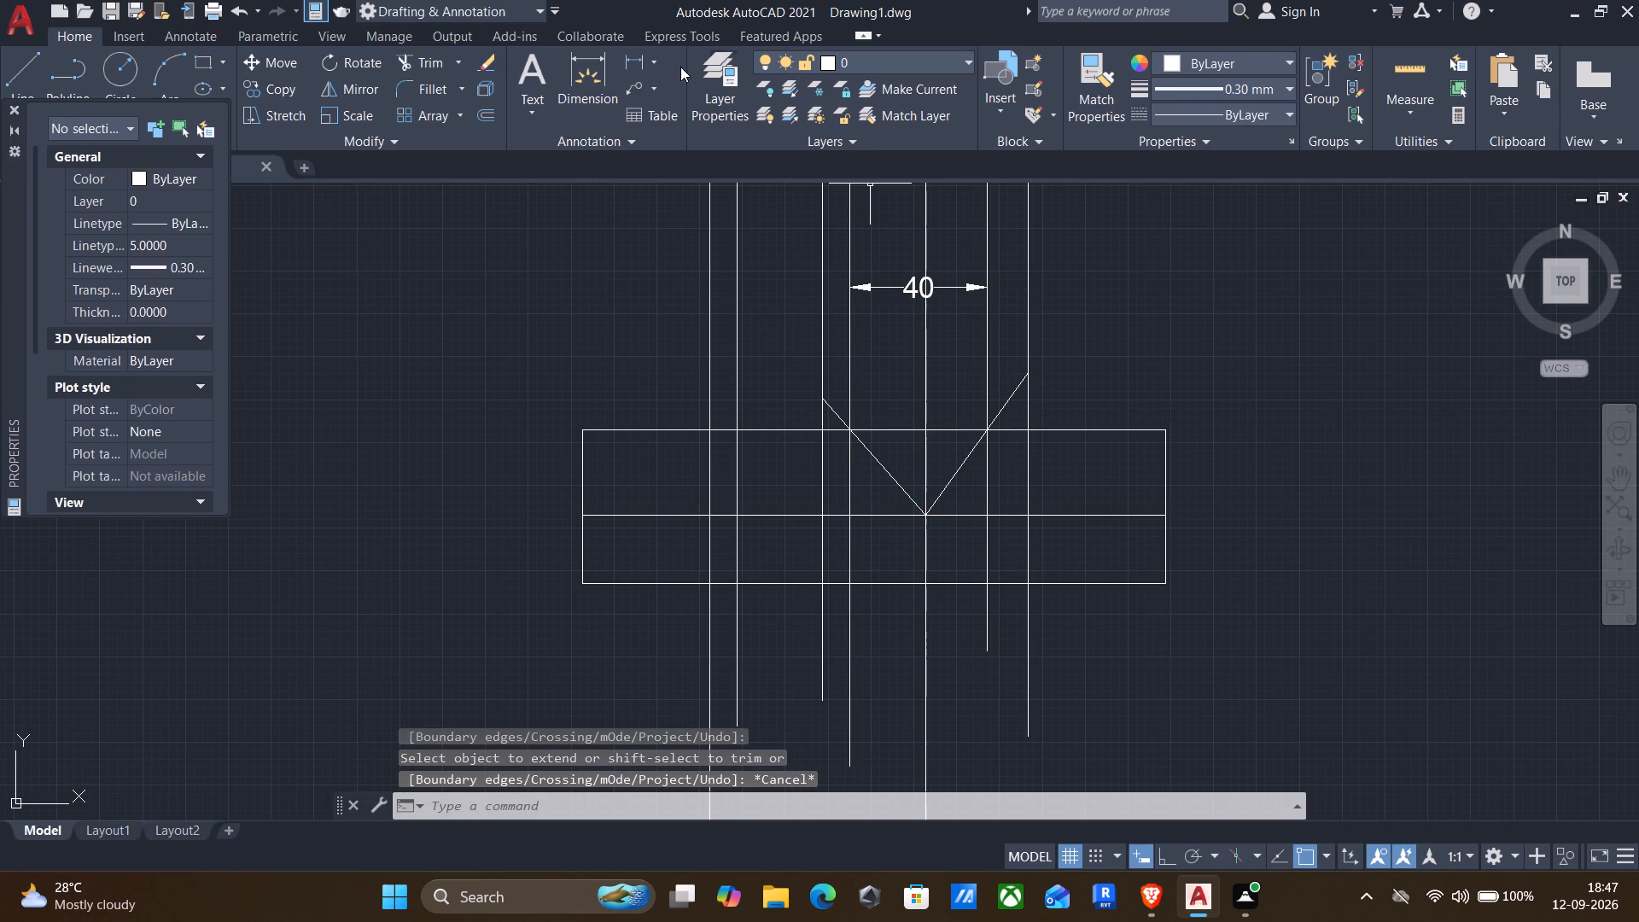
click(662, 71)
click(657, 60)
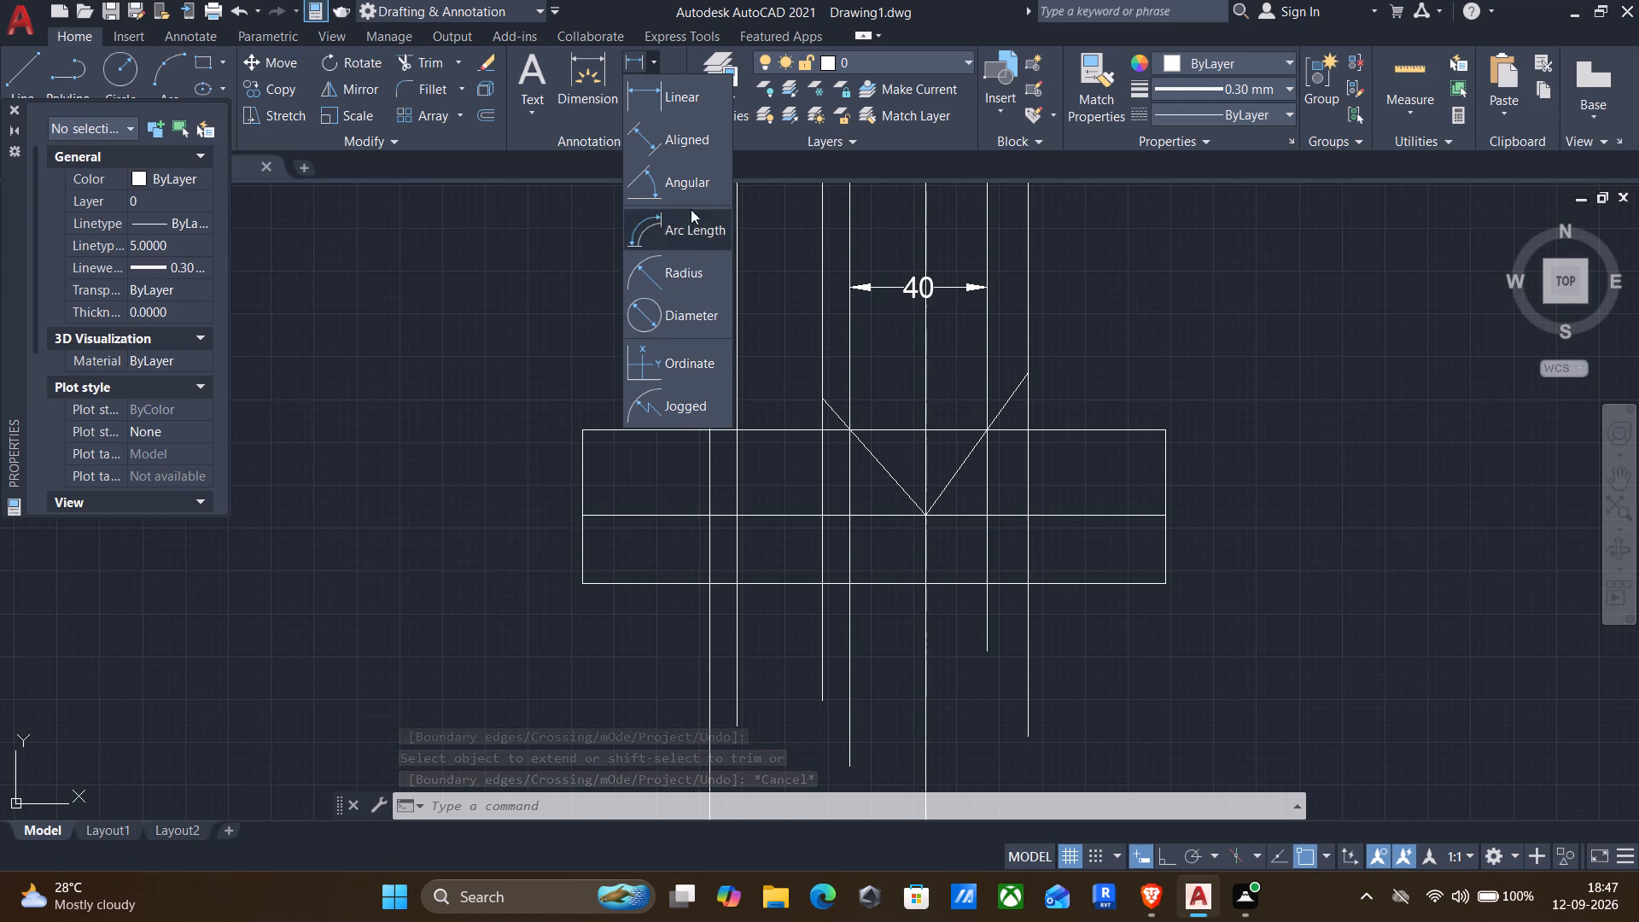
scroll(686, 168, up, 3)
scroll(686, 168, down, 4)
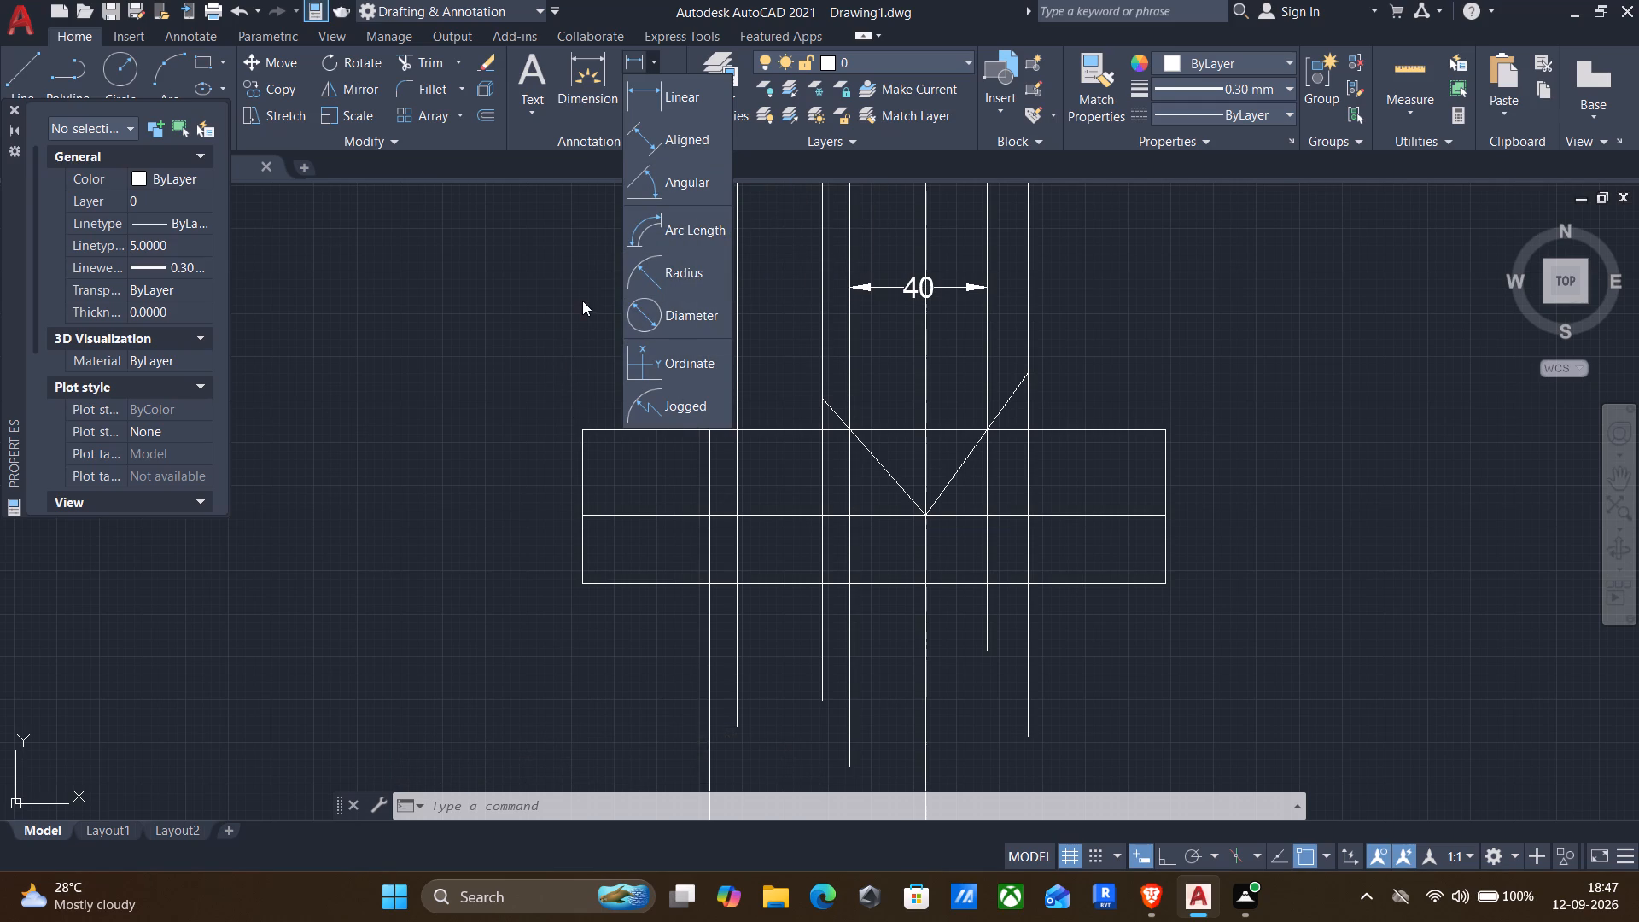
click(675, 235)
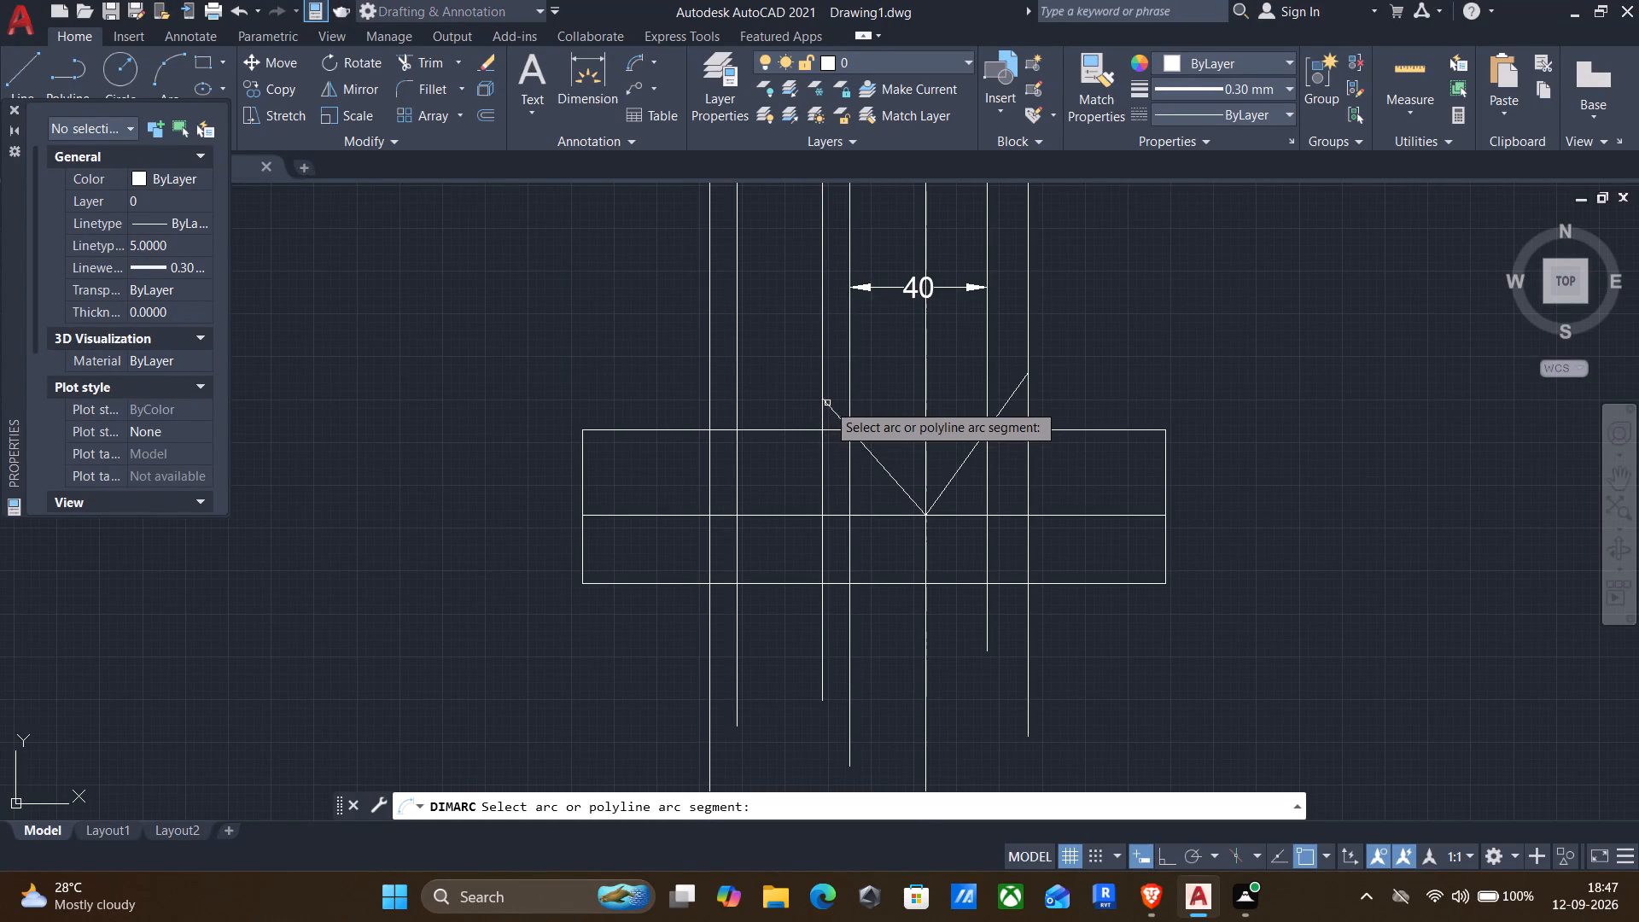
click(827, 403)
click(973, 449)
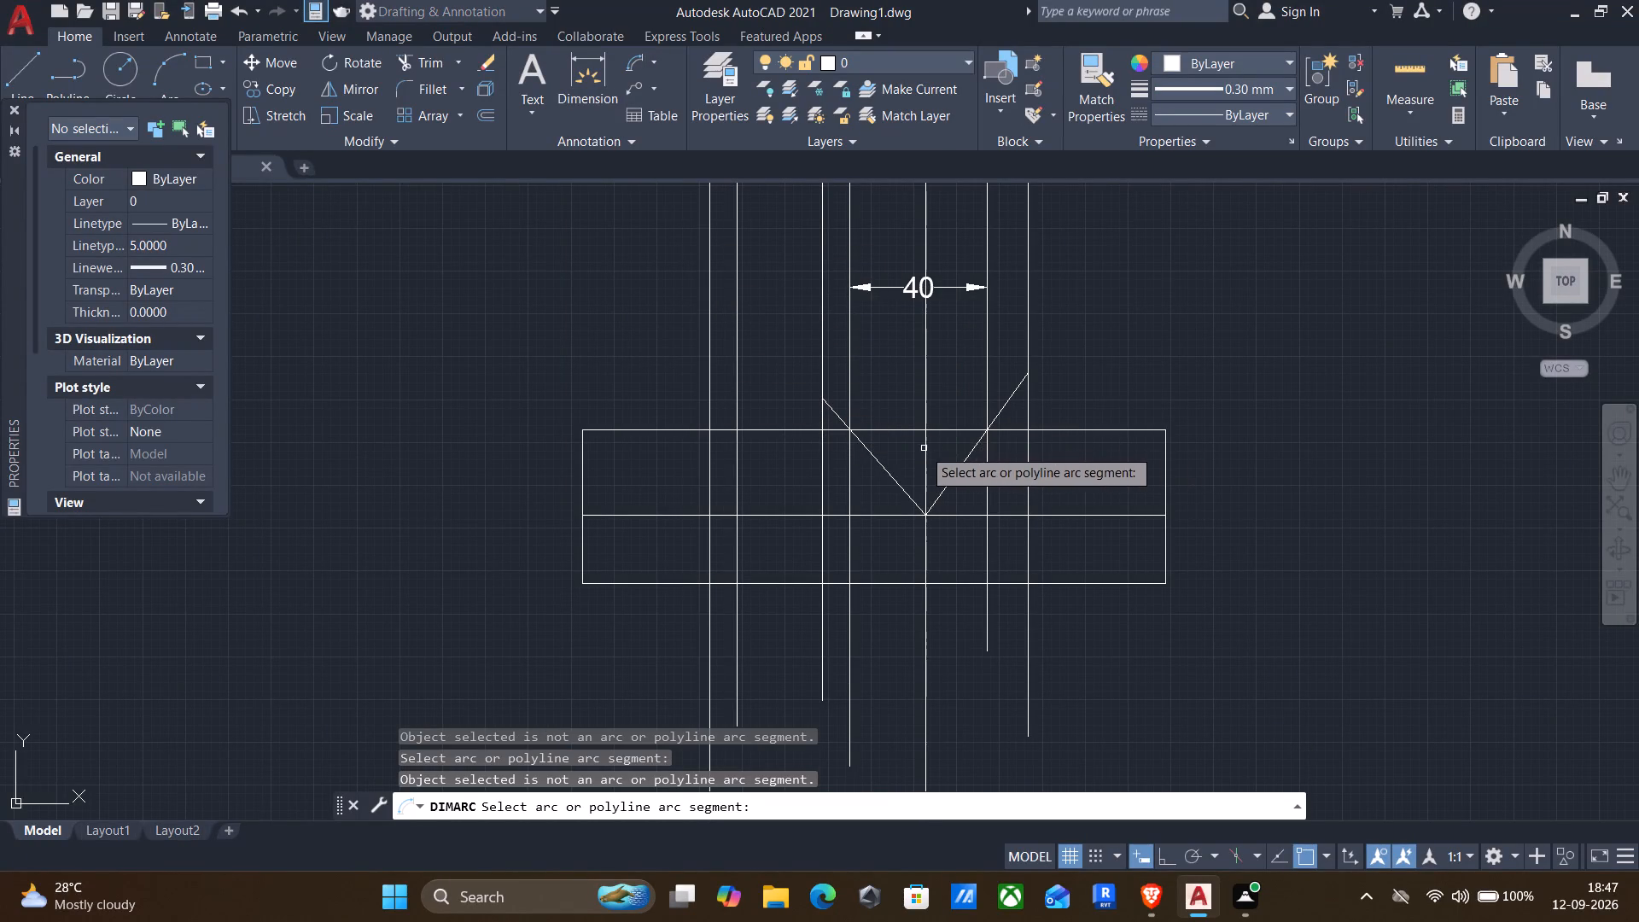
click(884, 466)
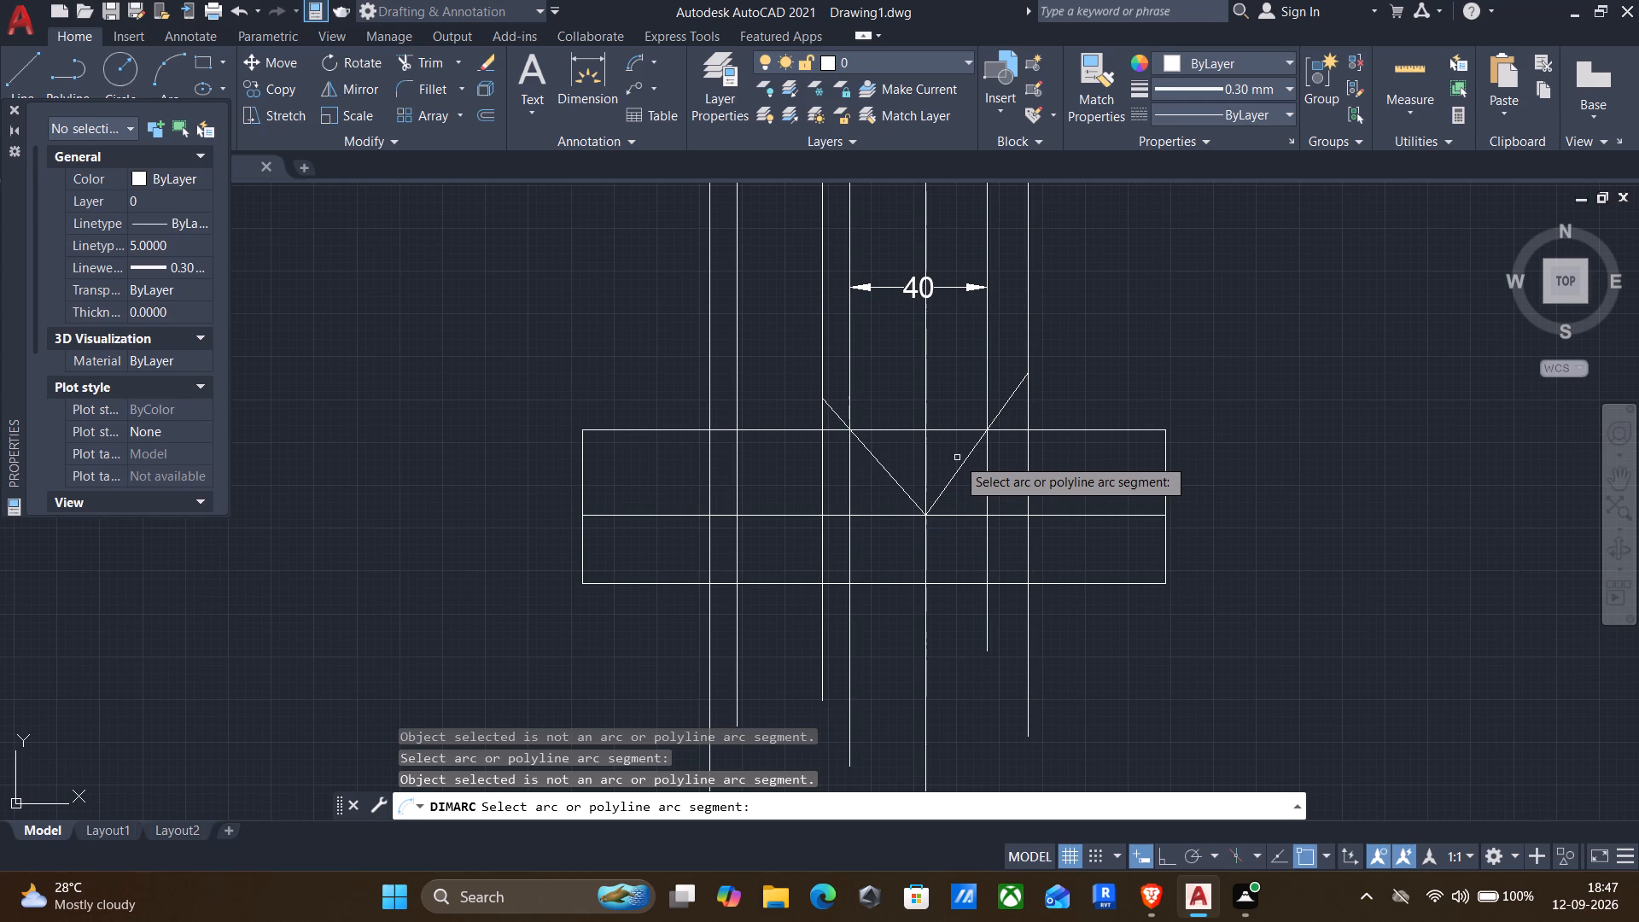
Check the angle between the two V diagonals with an angular dimension, without placing it.
click(641, 52)
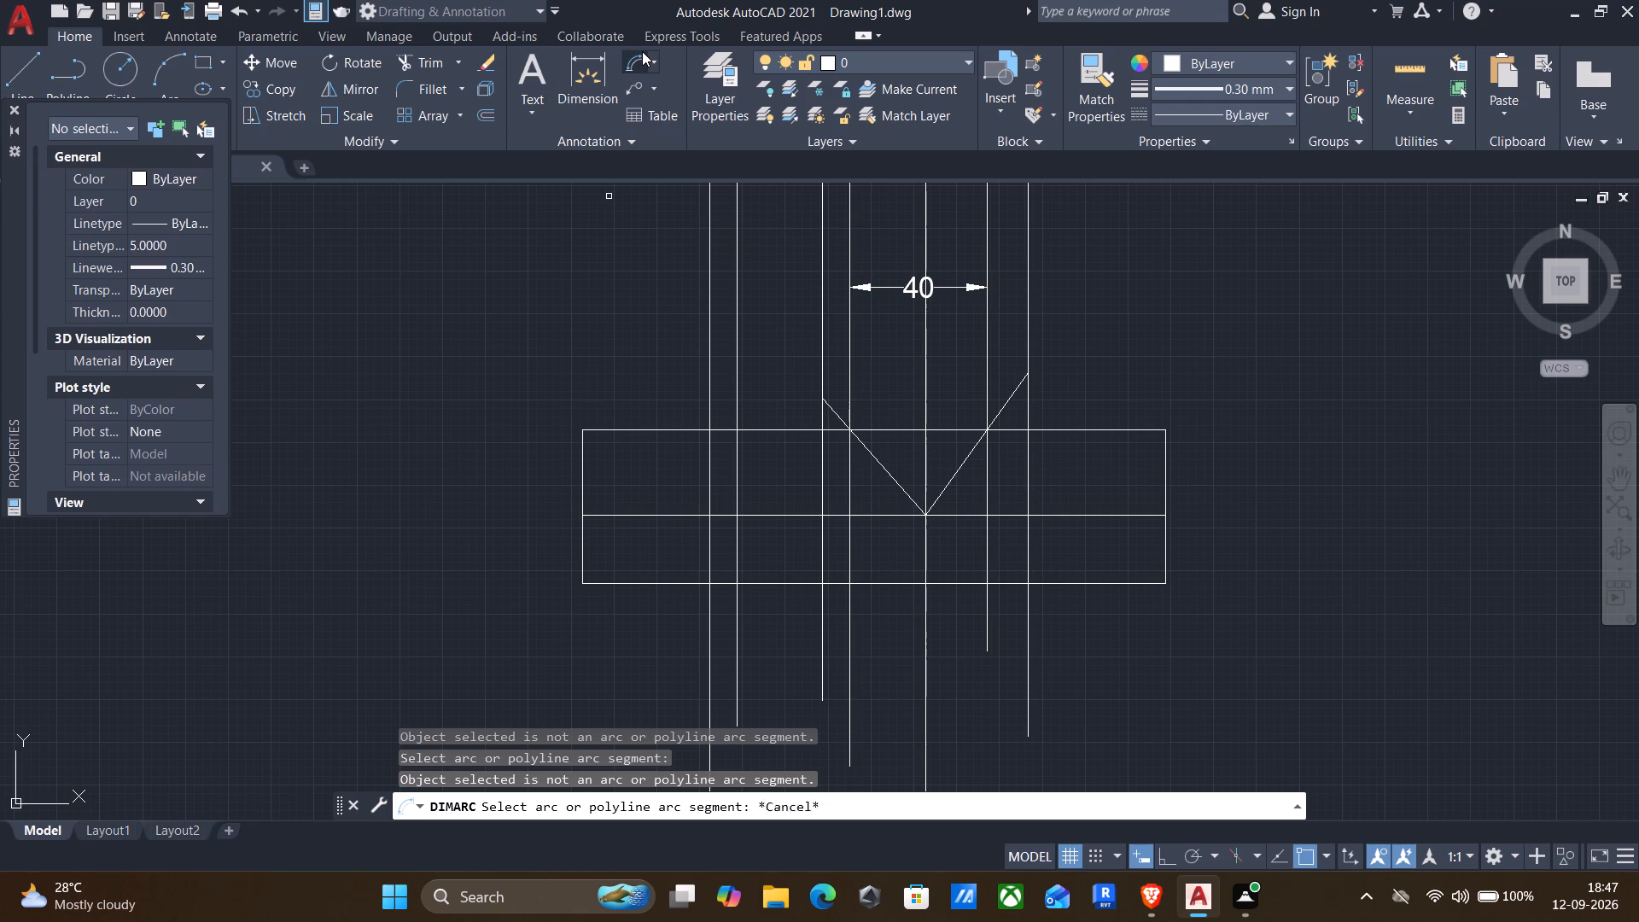
click(656, 65)
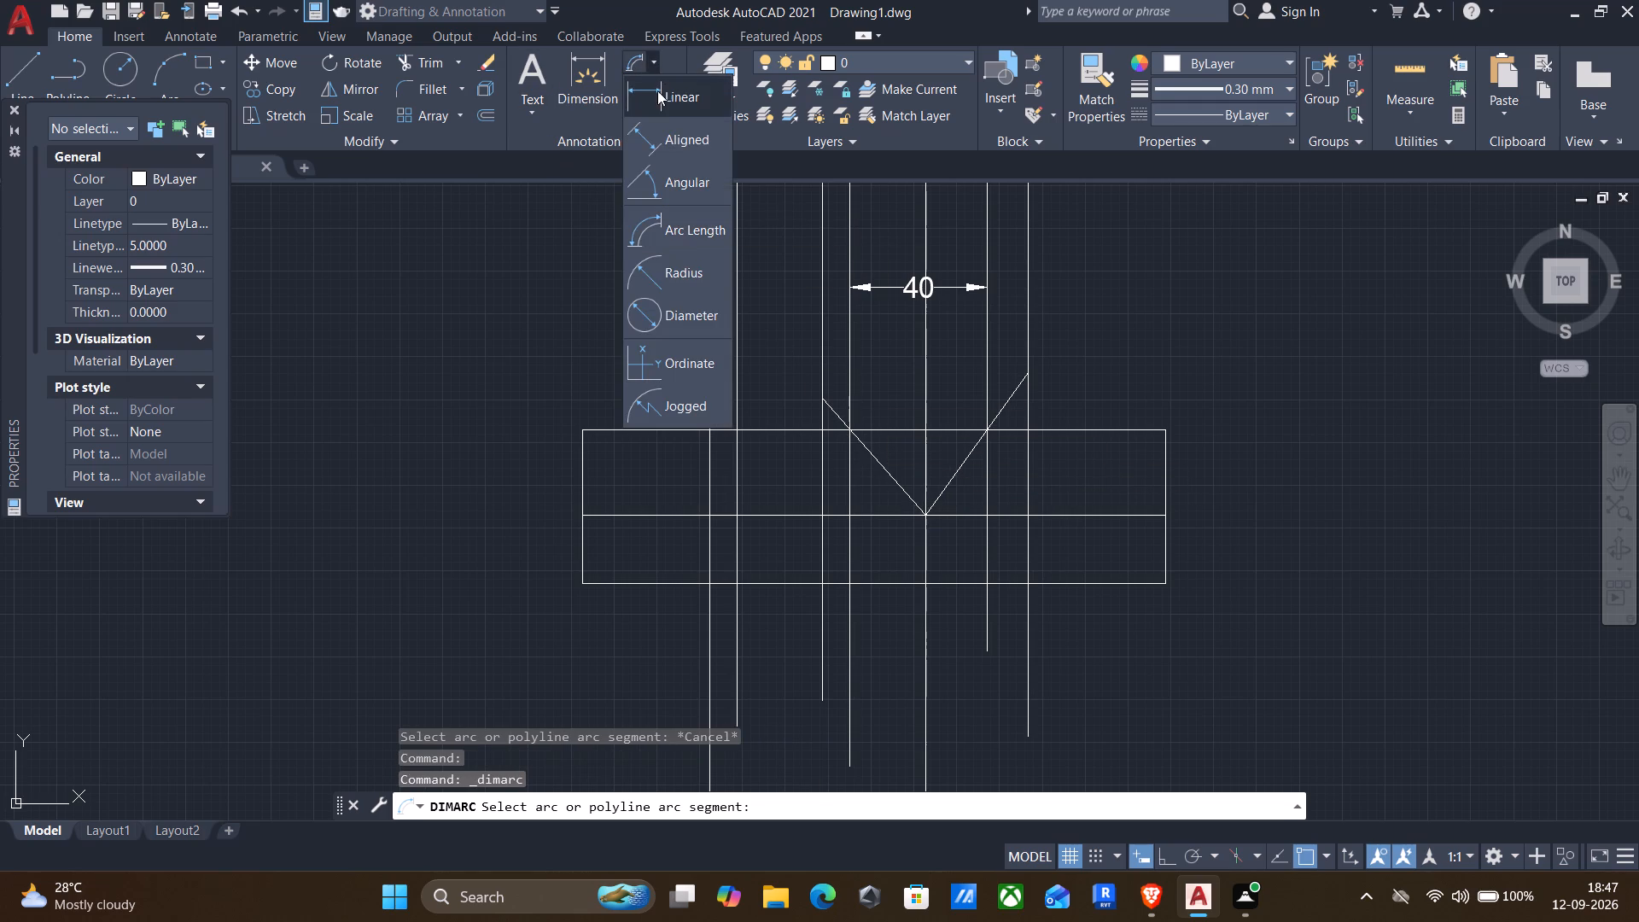
click(695, 185)
click(910, 497)
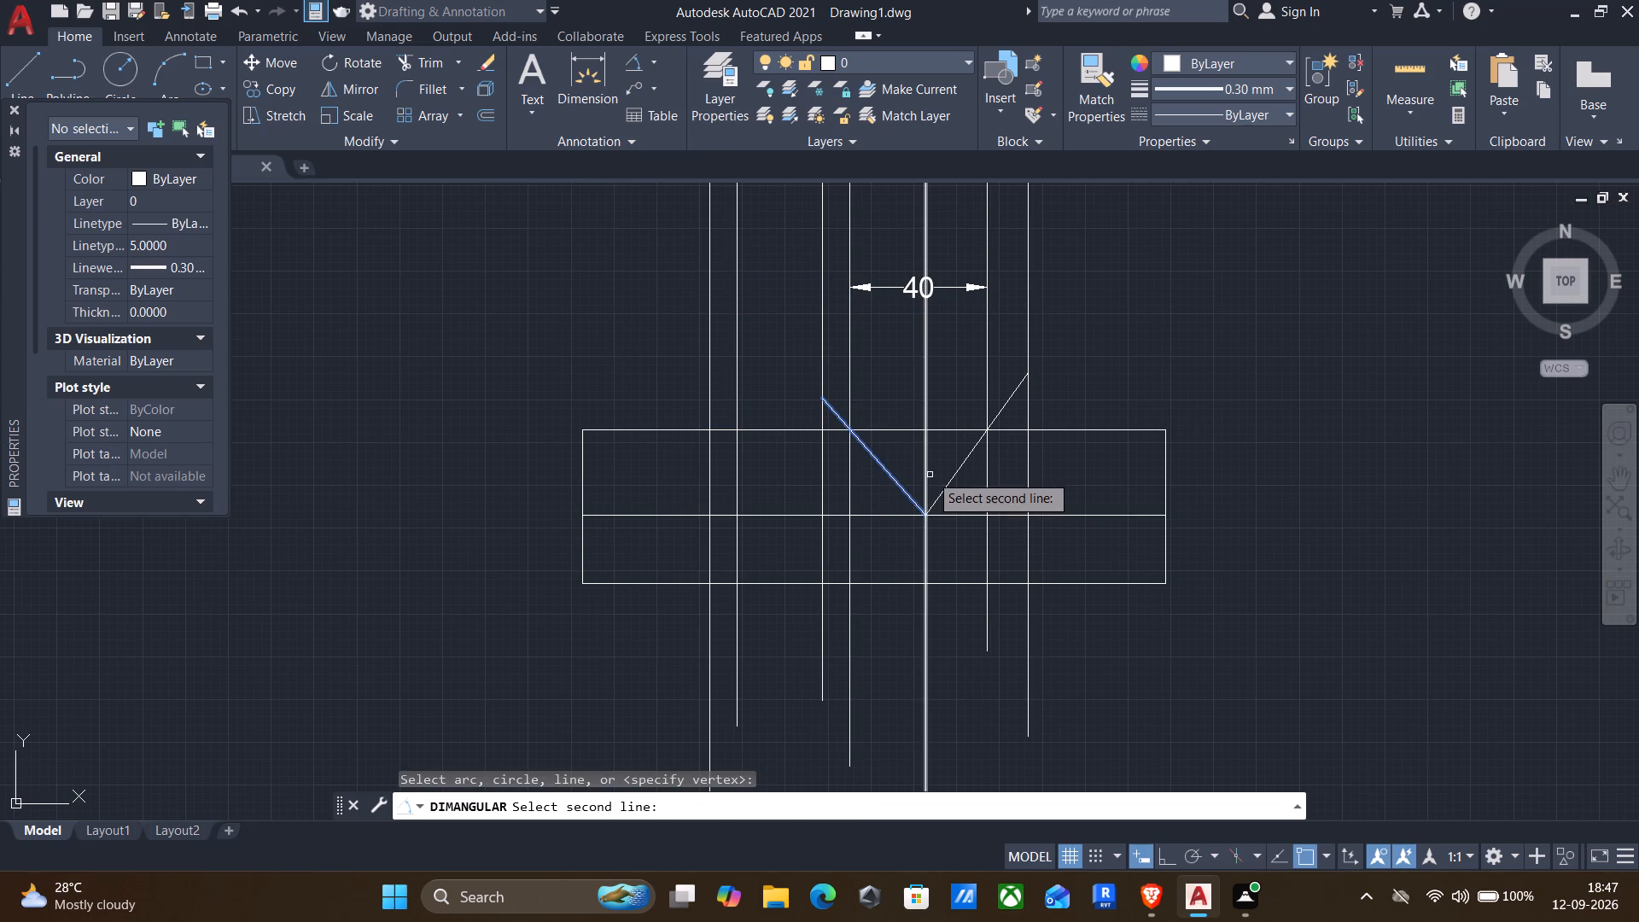
click(952, 474)
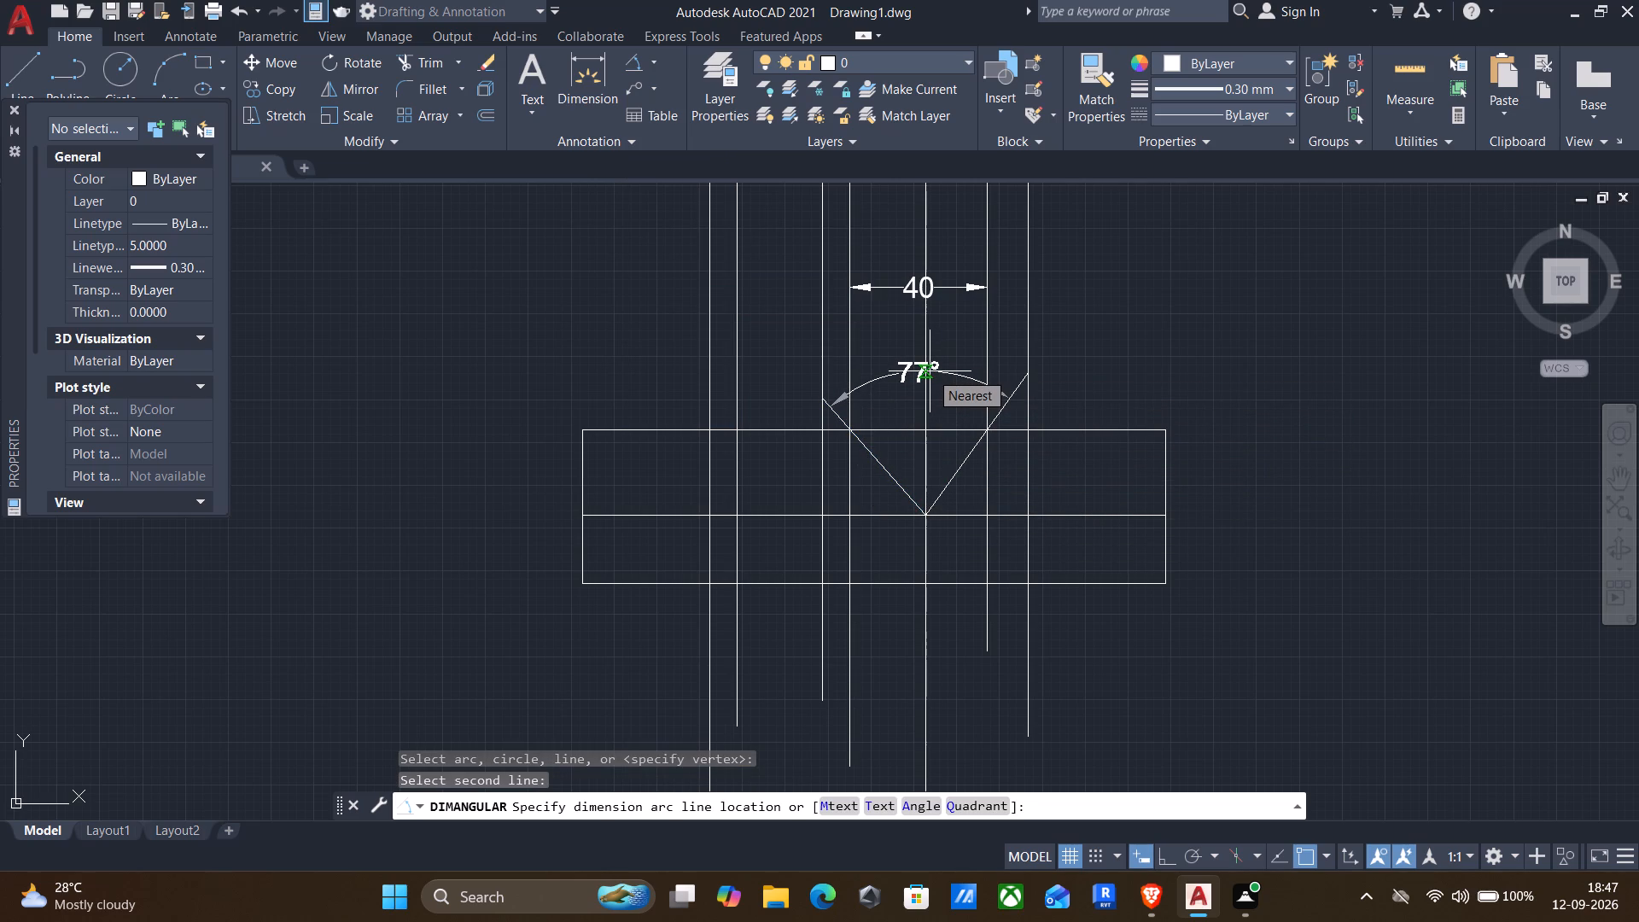
key(Escape)
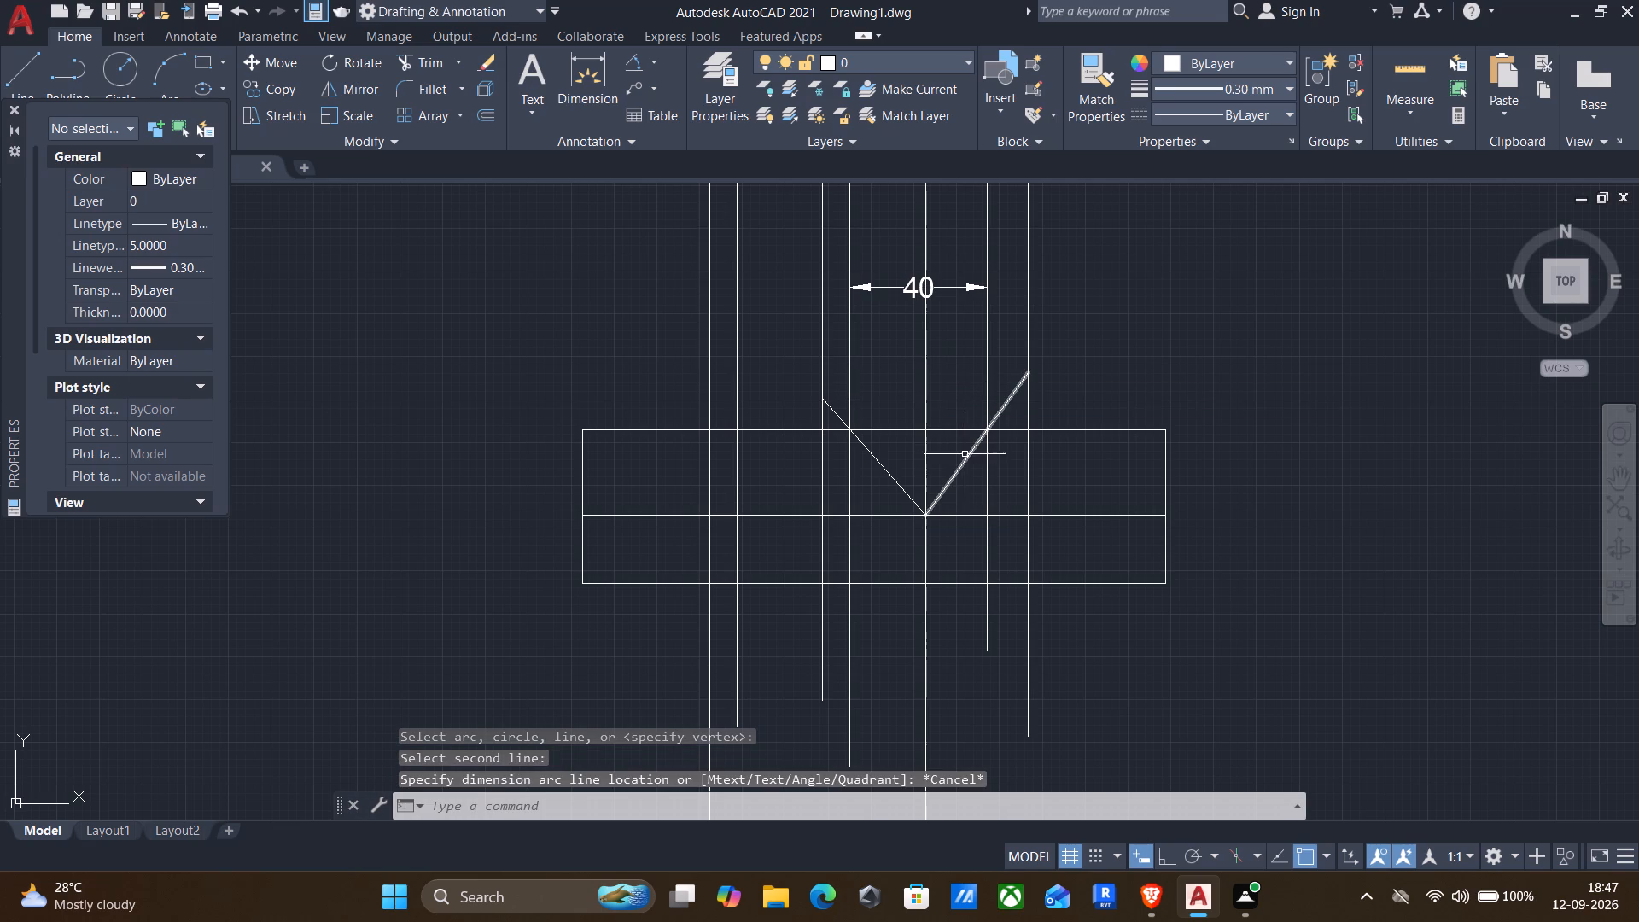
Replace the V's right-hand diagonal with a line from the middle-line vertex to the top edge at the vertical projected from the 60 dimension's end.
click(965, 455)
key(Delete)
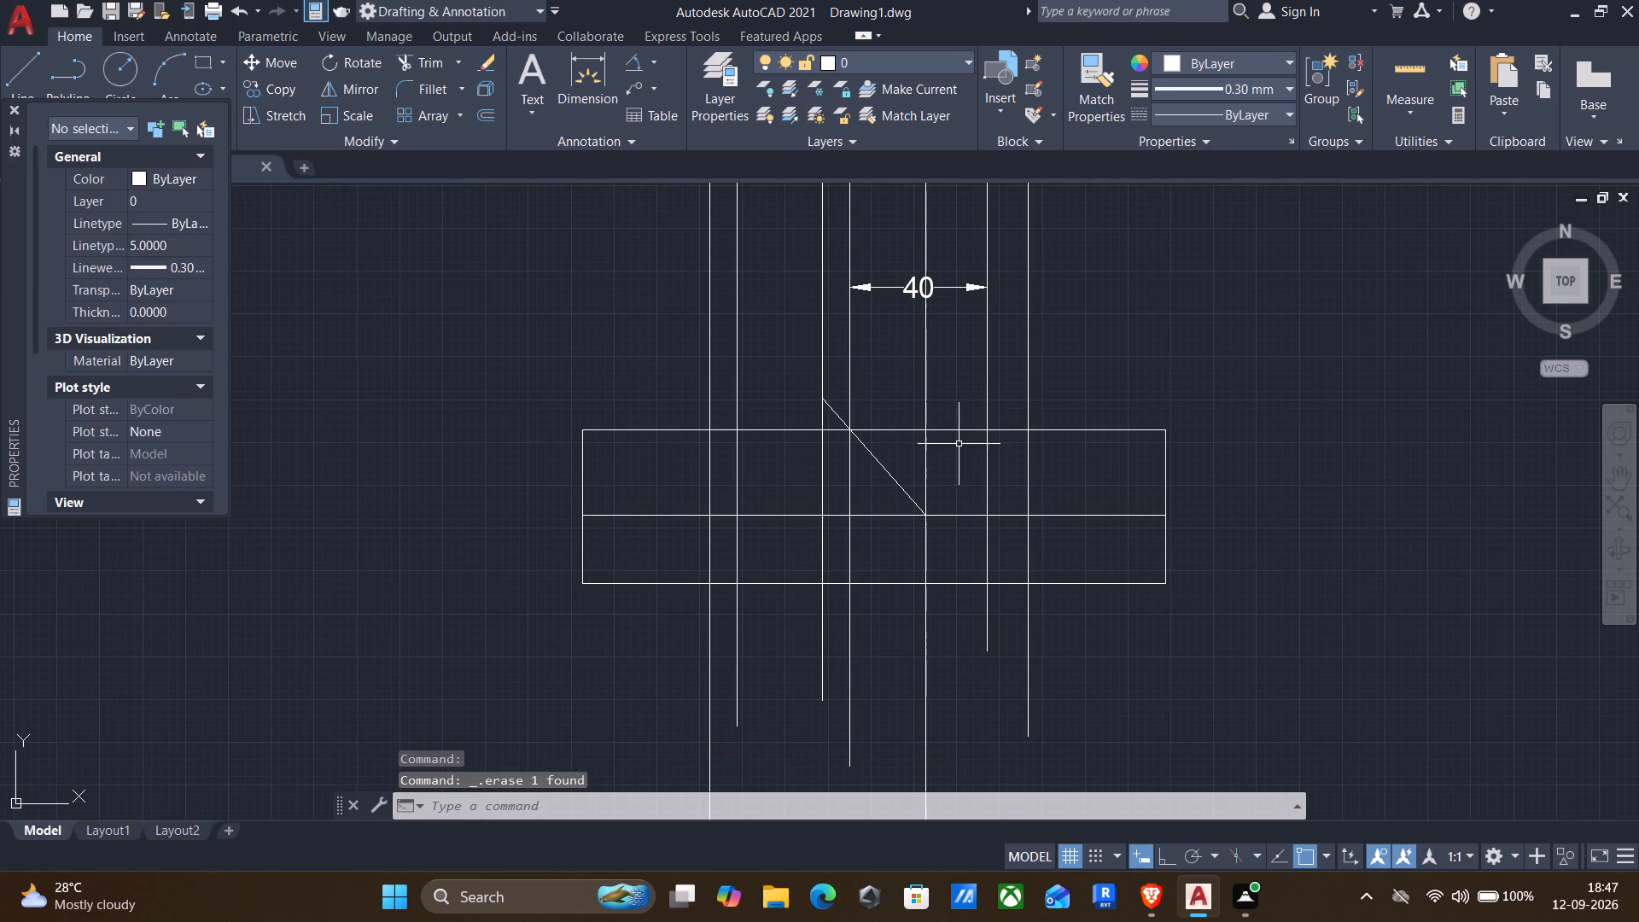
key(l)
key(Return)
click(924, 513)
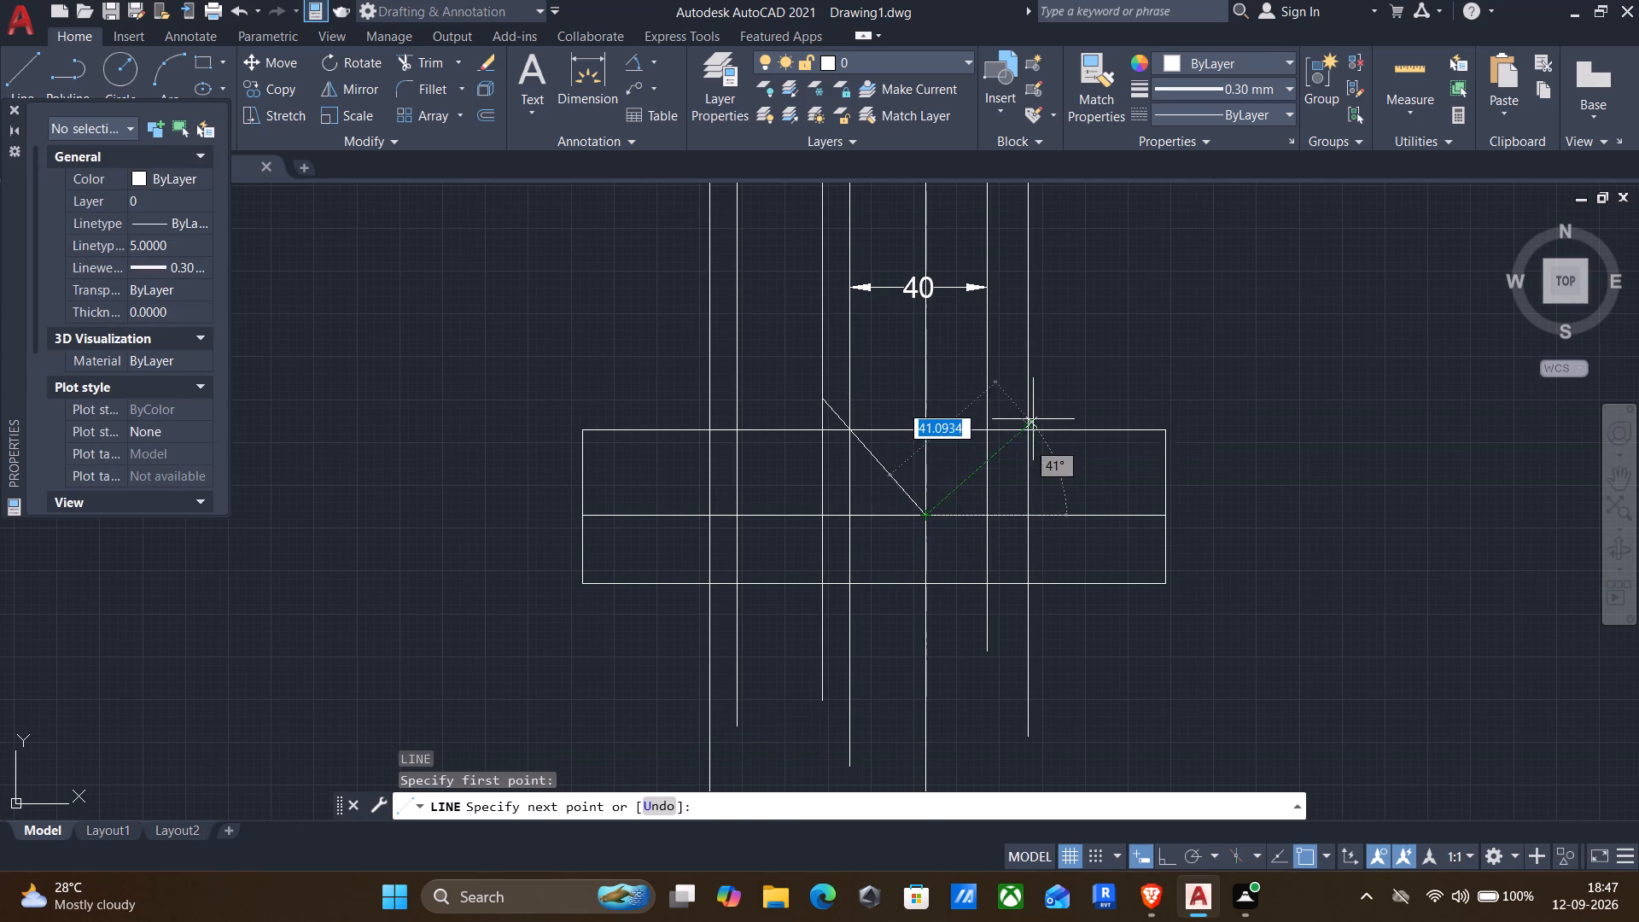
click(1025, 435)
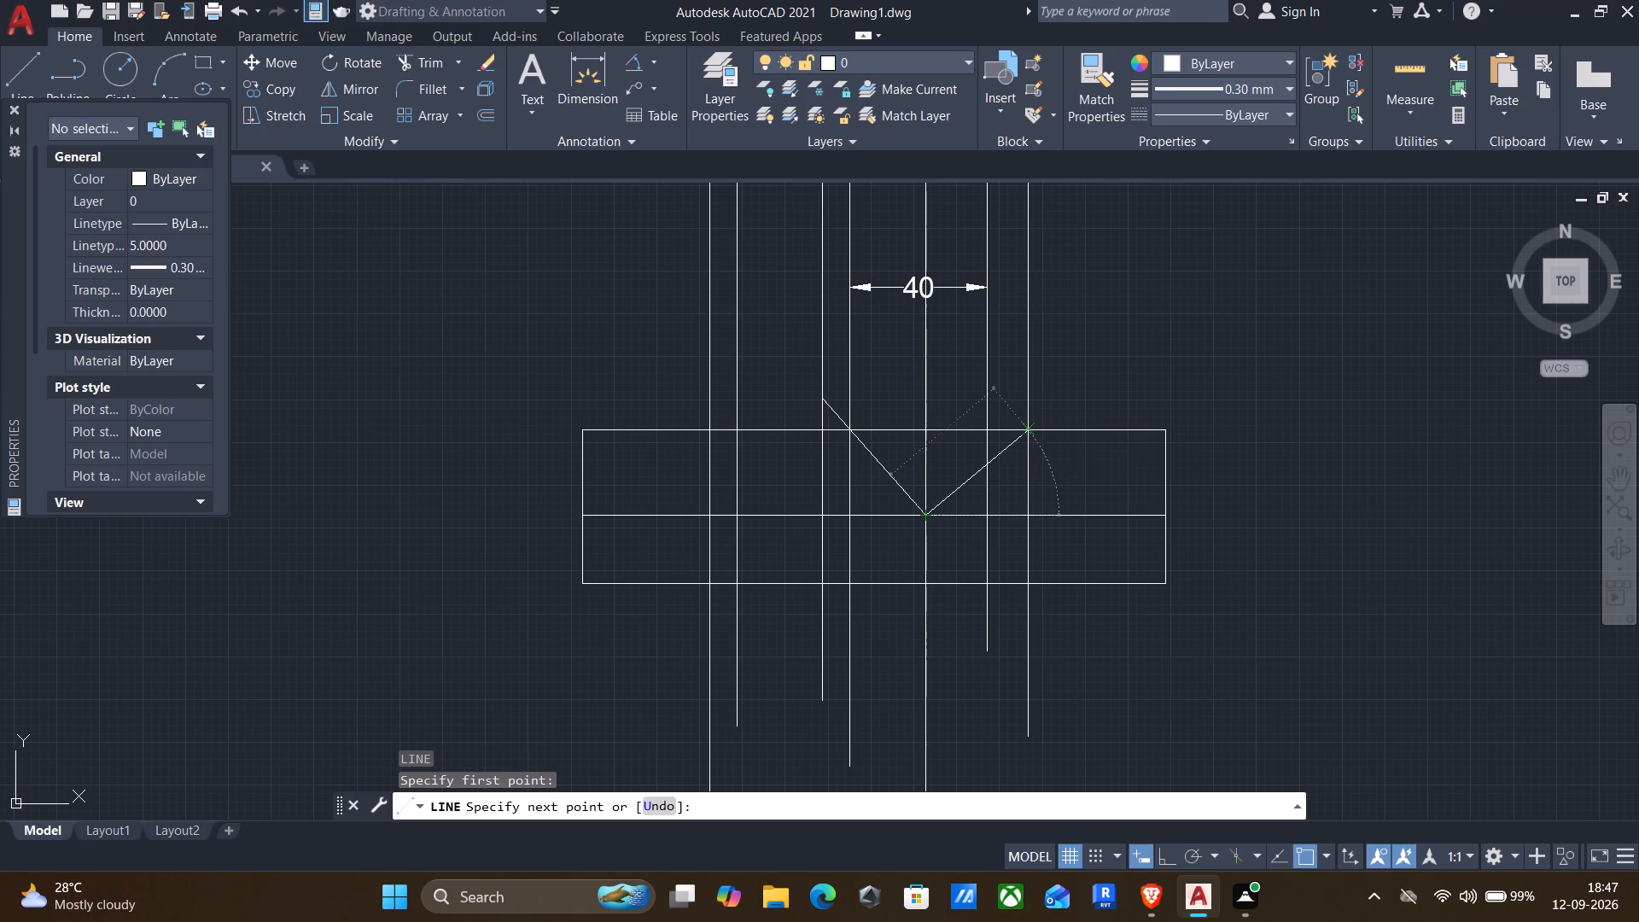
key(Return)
Check the angle between the two V diagonals with an angular dimension, without placing it.
click(633, 60)
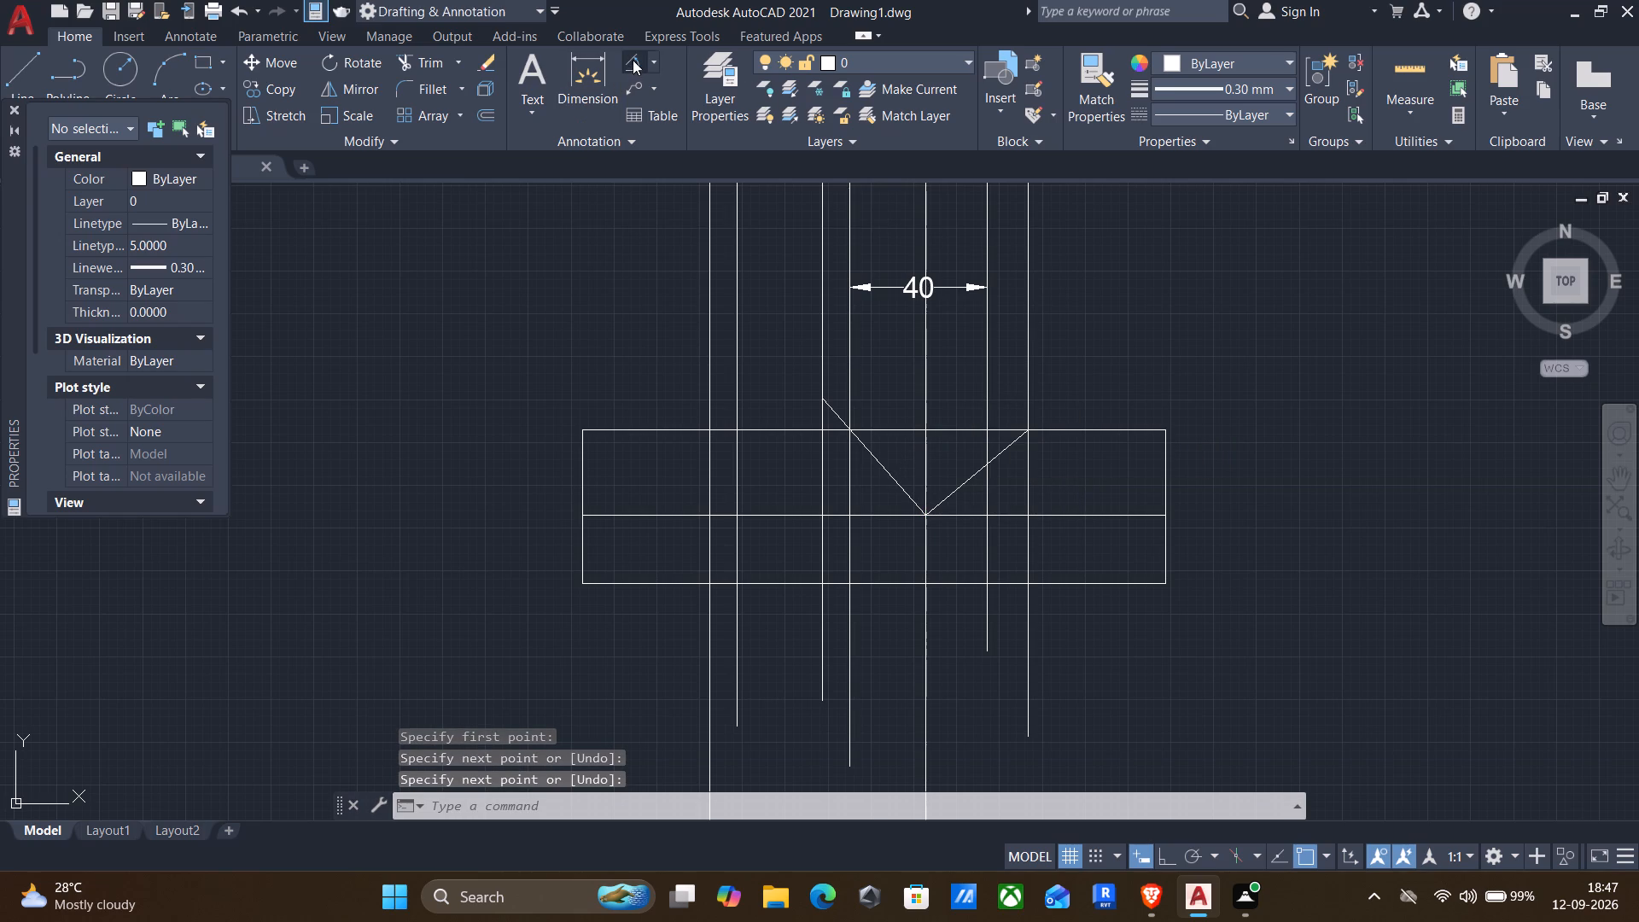
click(895, 481)
click(964, 479)
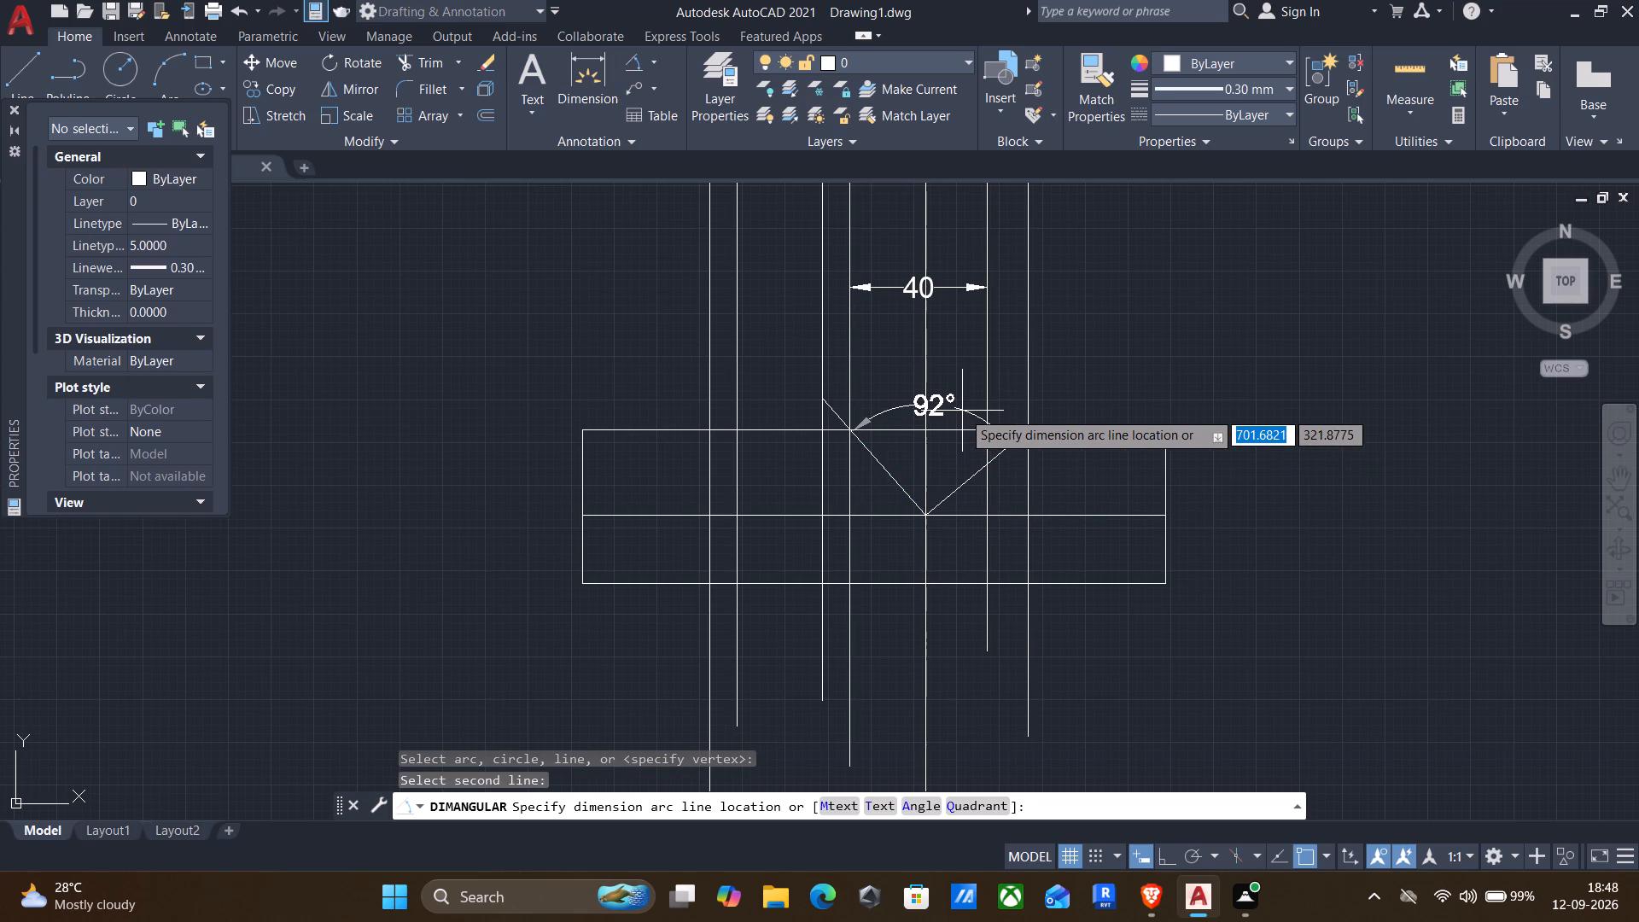
key(Escape)
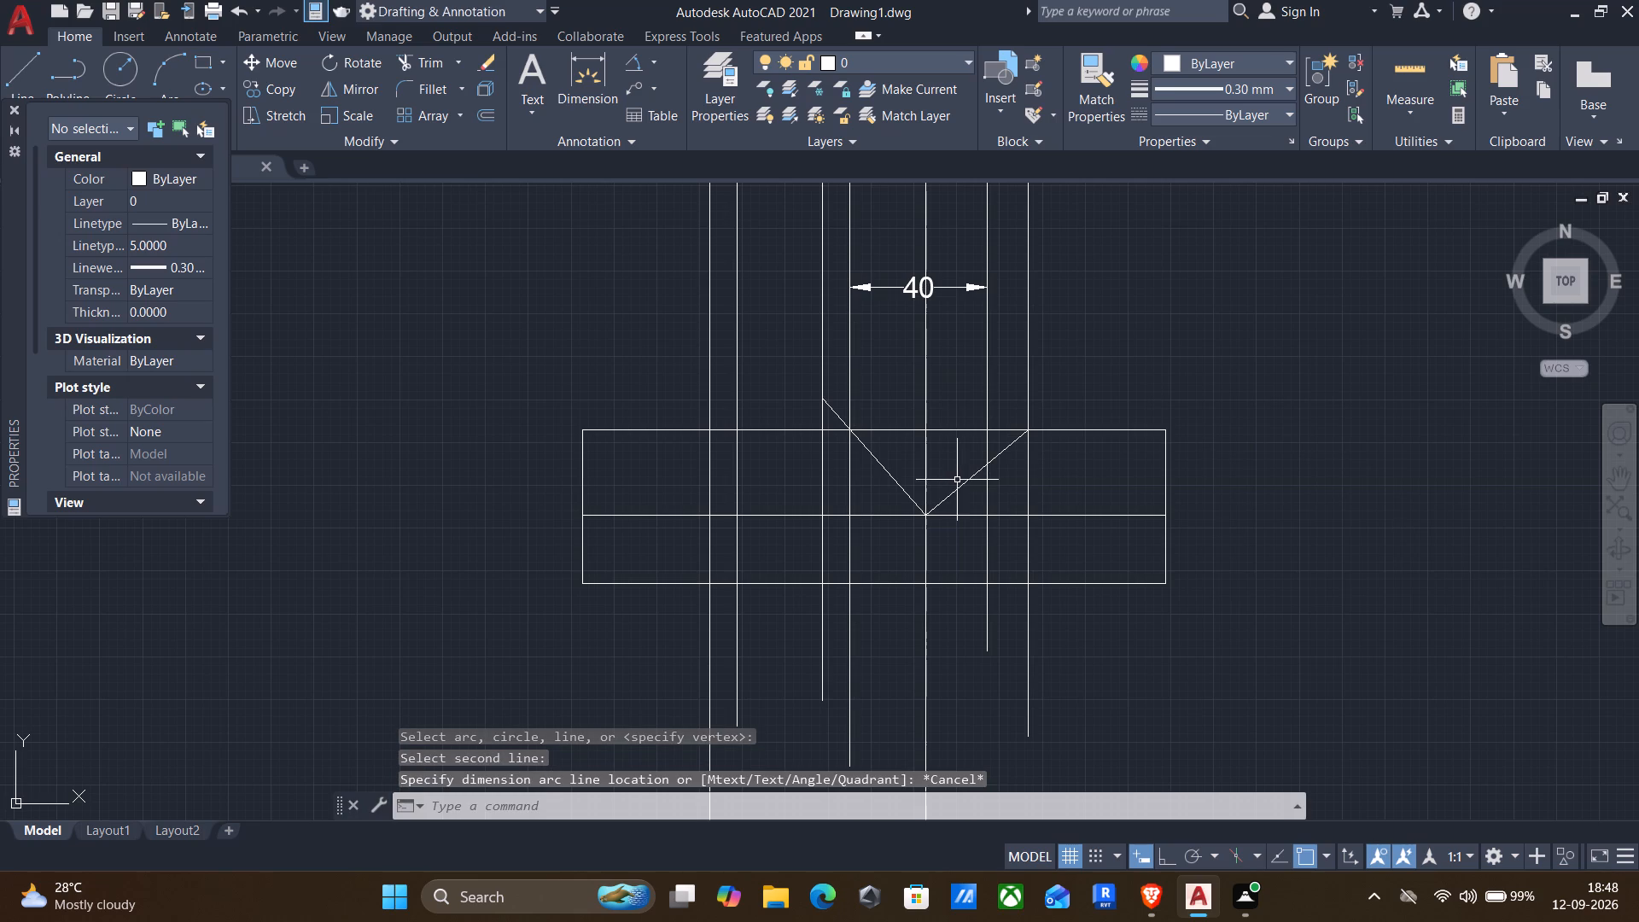
Replace the V's right-hand diagonal with a line about 40 long from the middle-line vertex at 42.5°.
click(961, 485)
key(Delete)
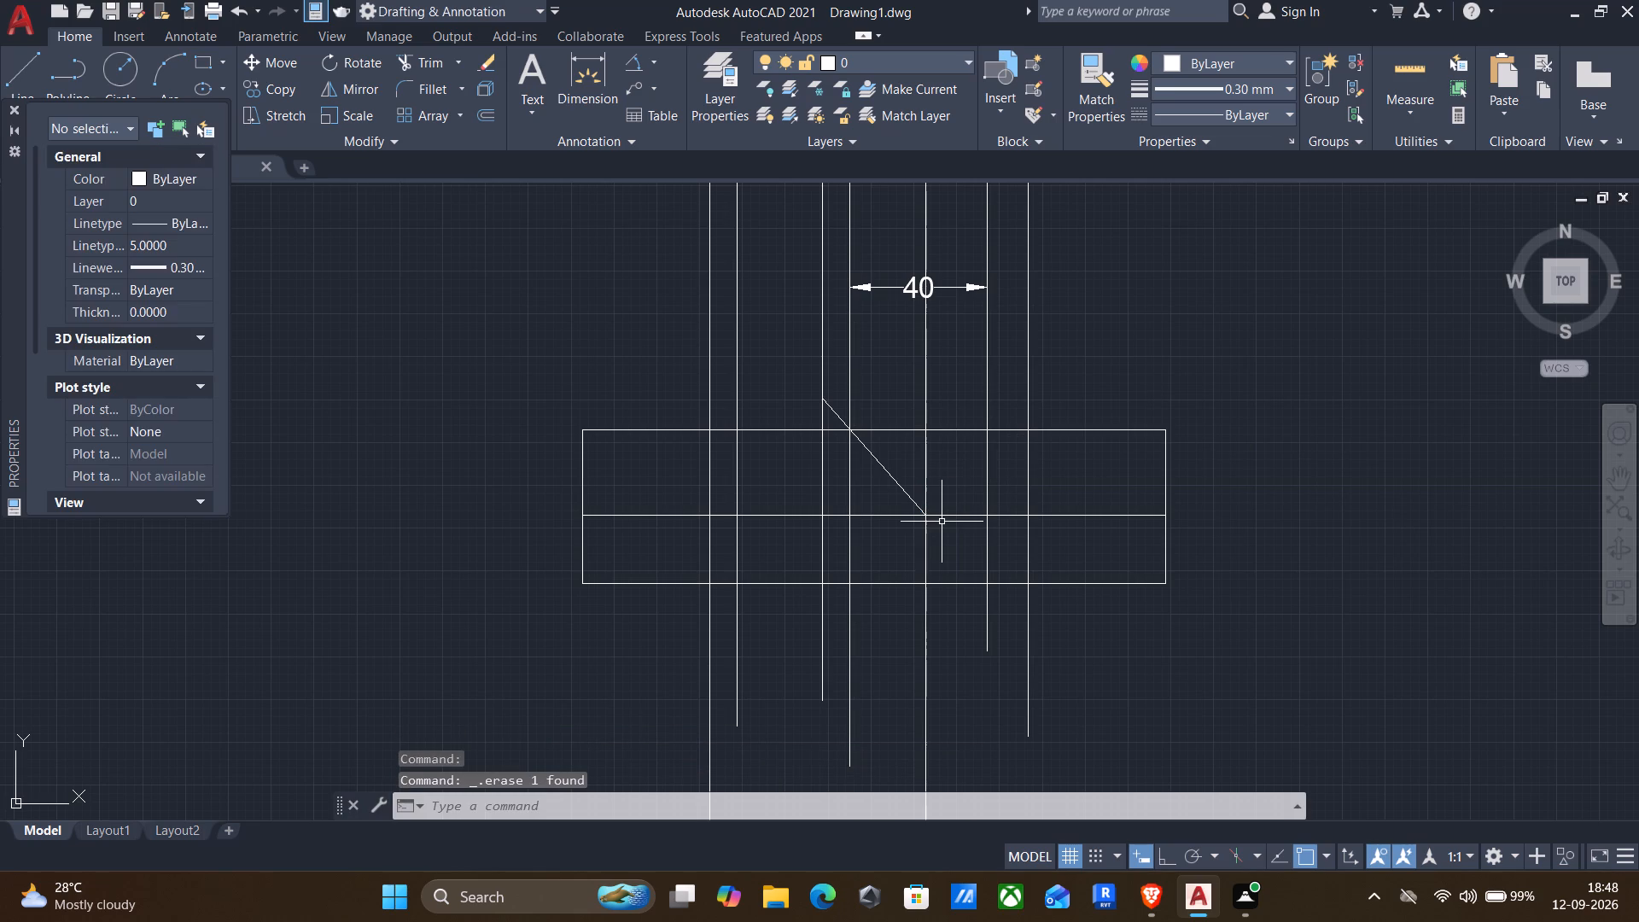
key(l)
key(Return)
click(918, 520)
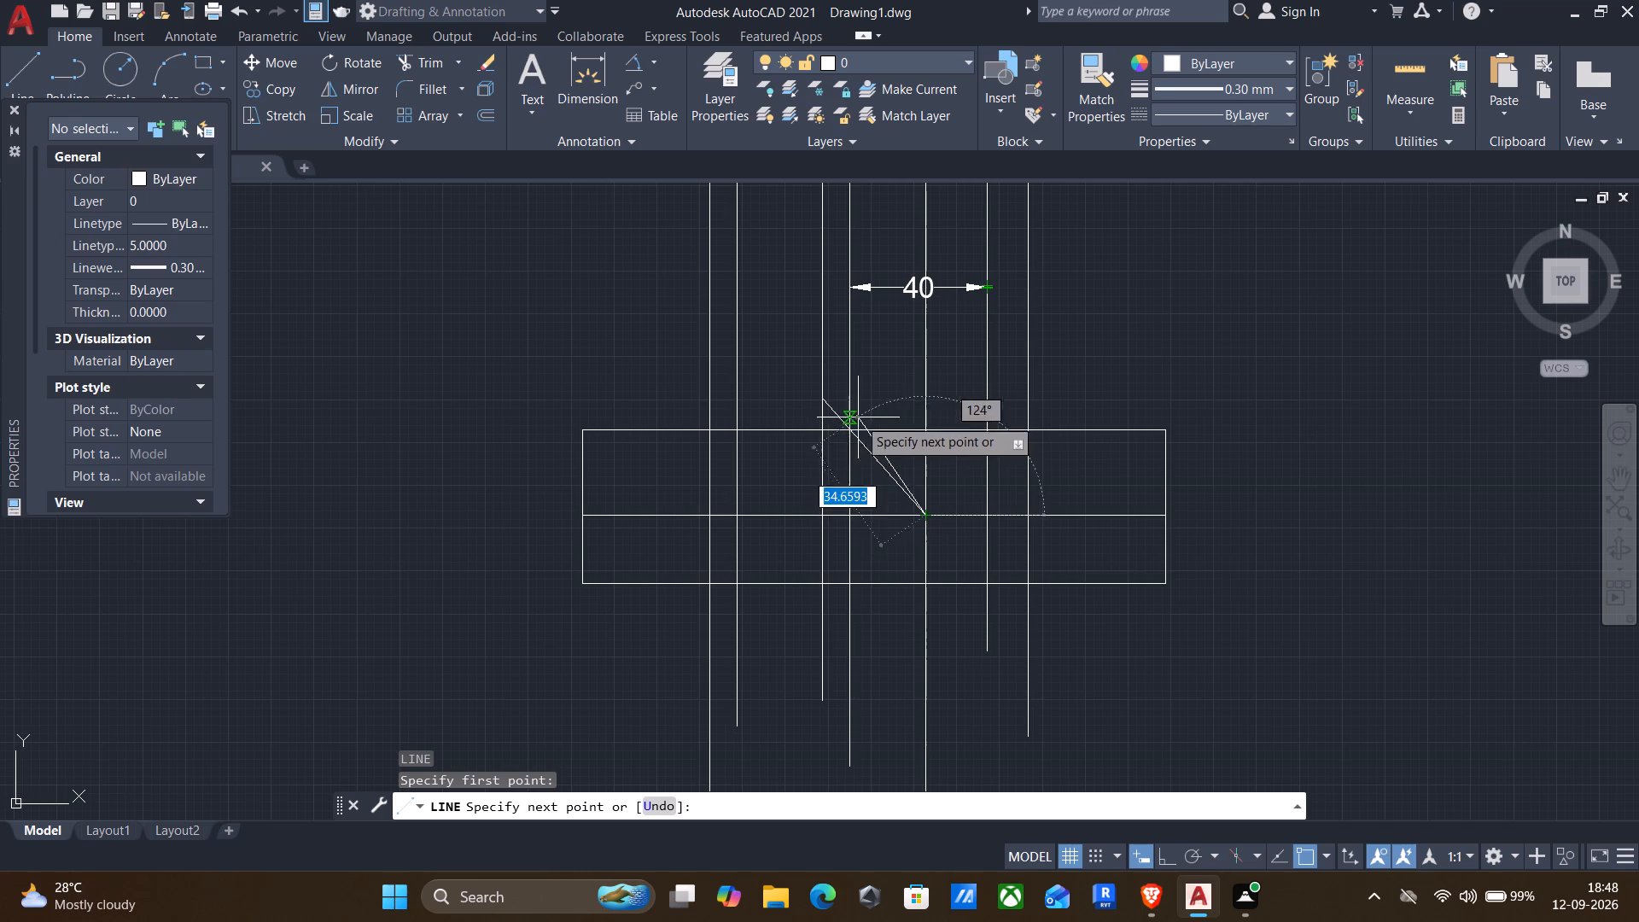
scroll(959, 423, up, 1)
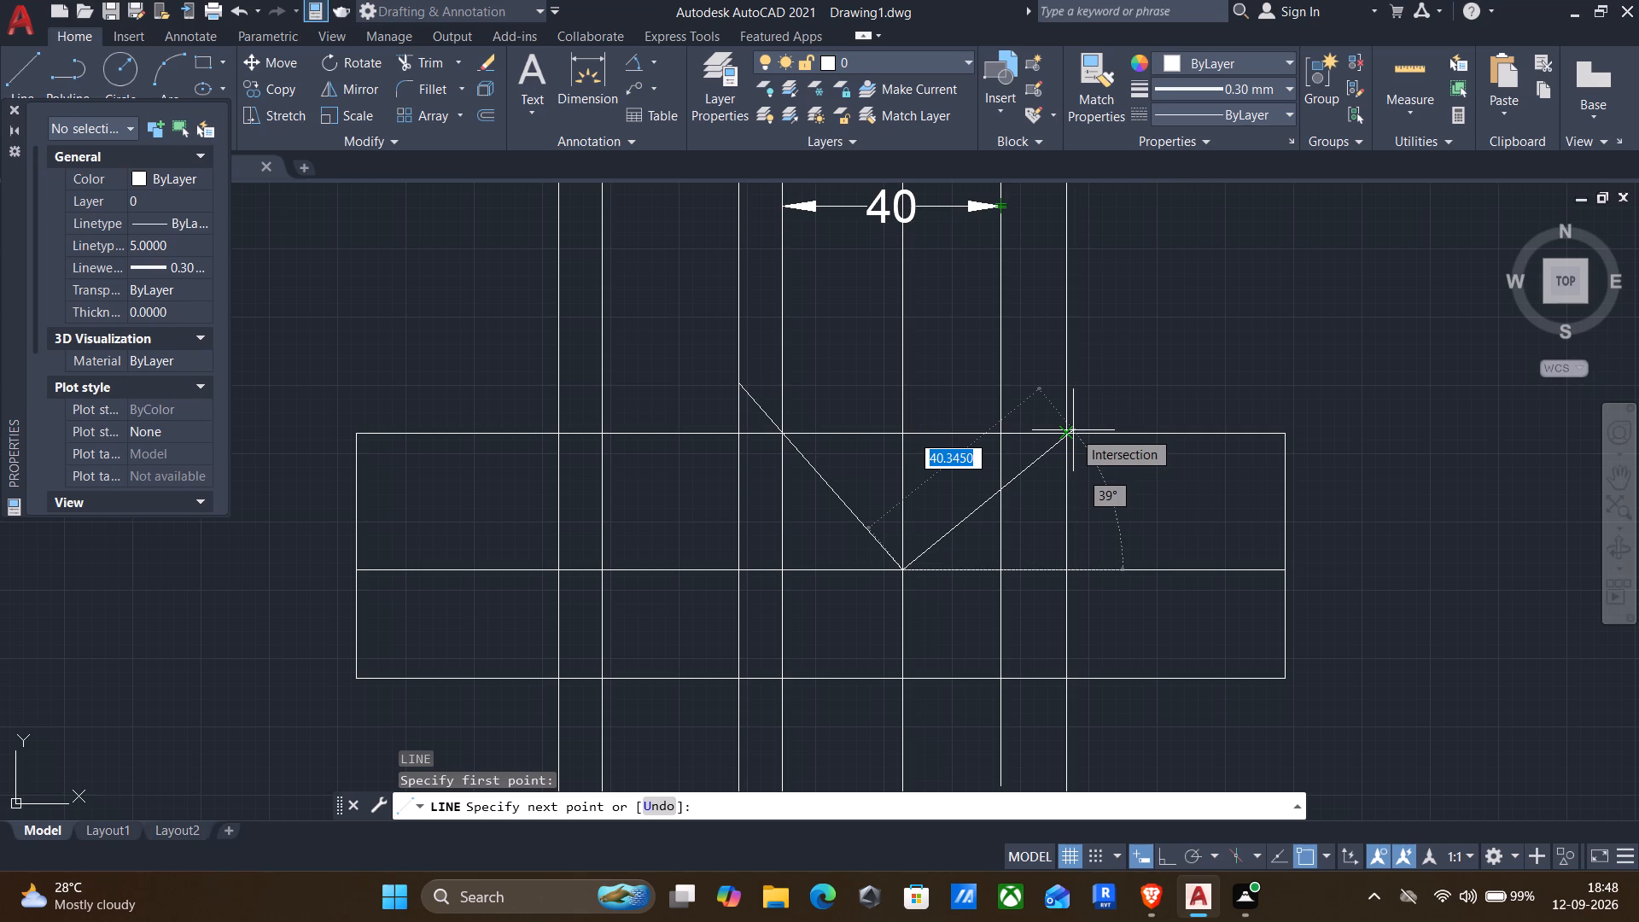
key(Tab)
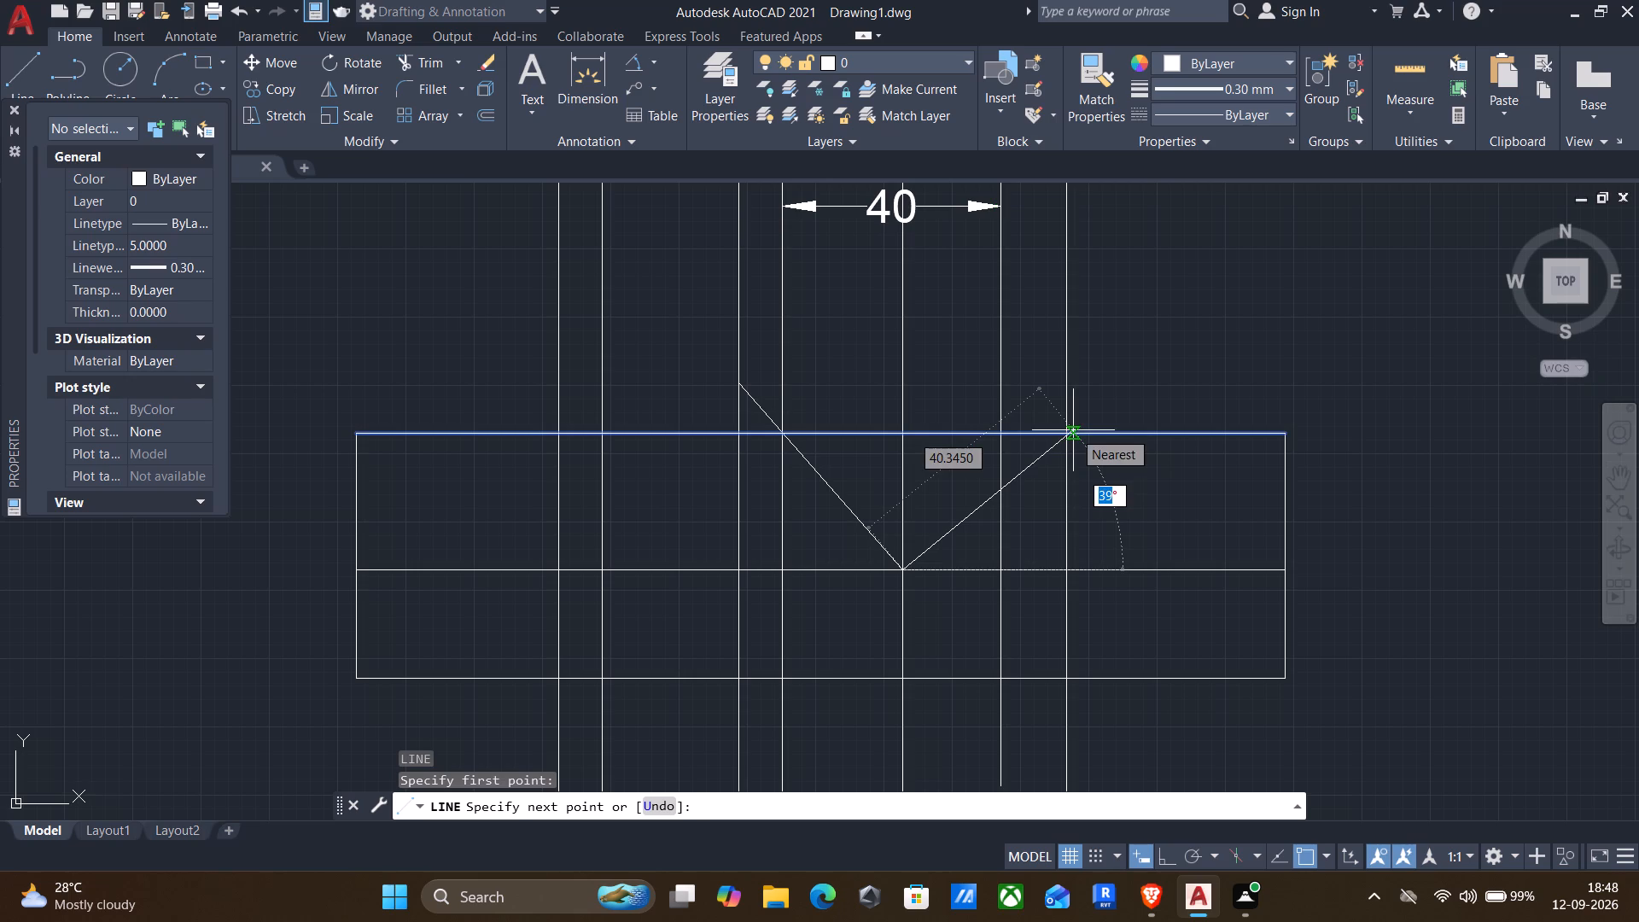
text(42)
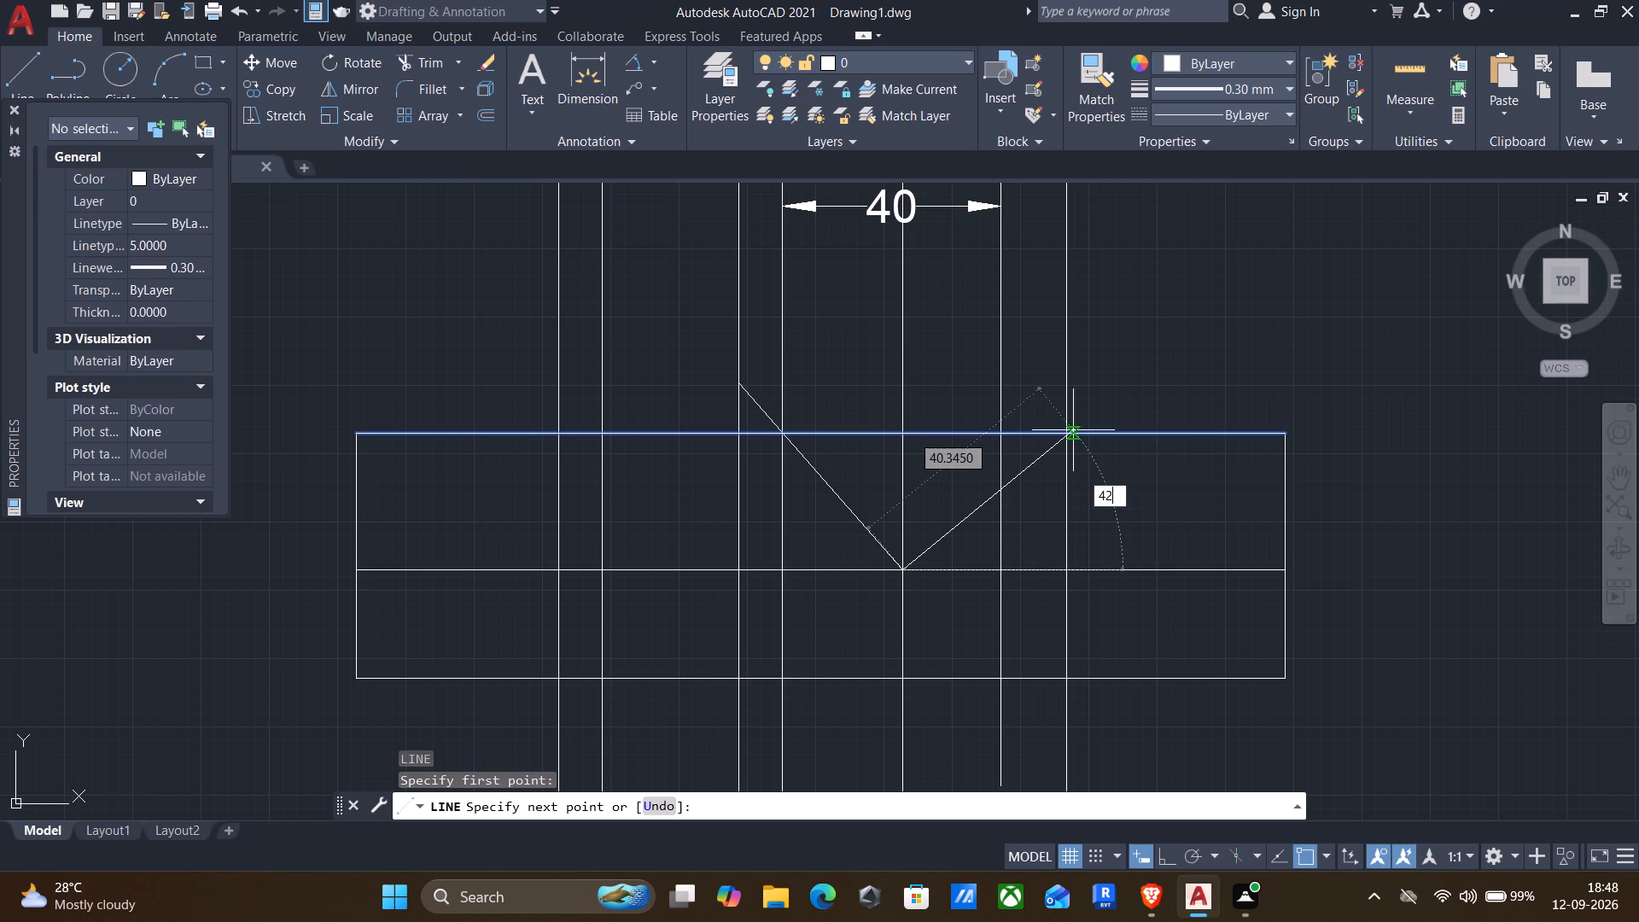
text(.5)
key(Return)
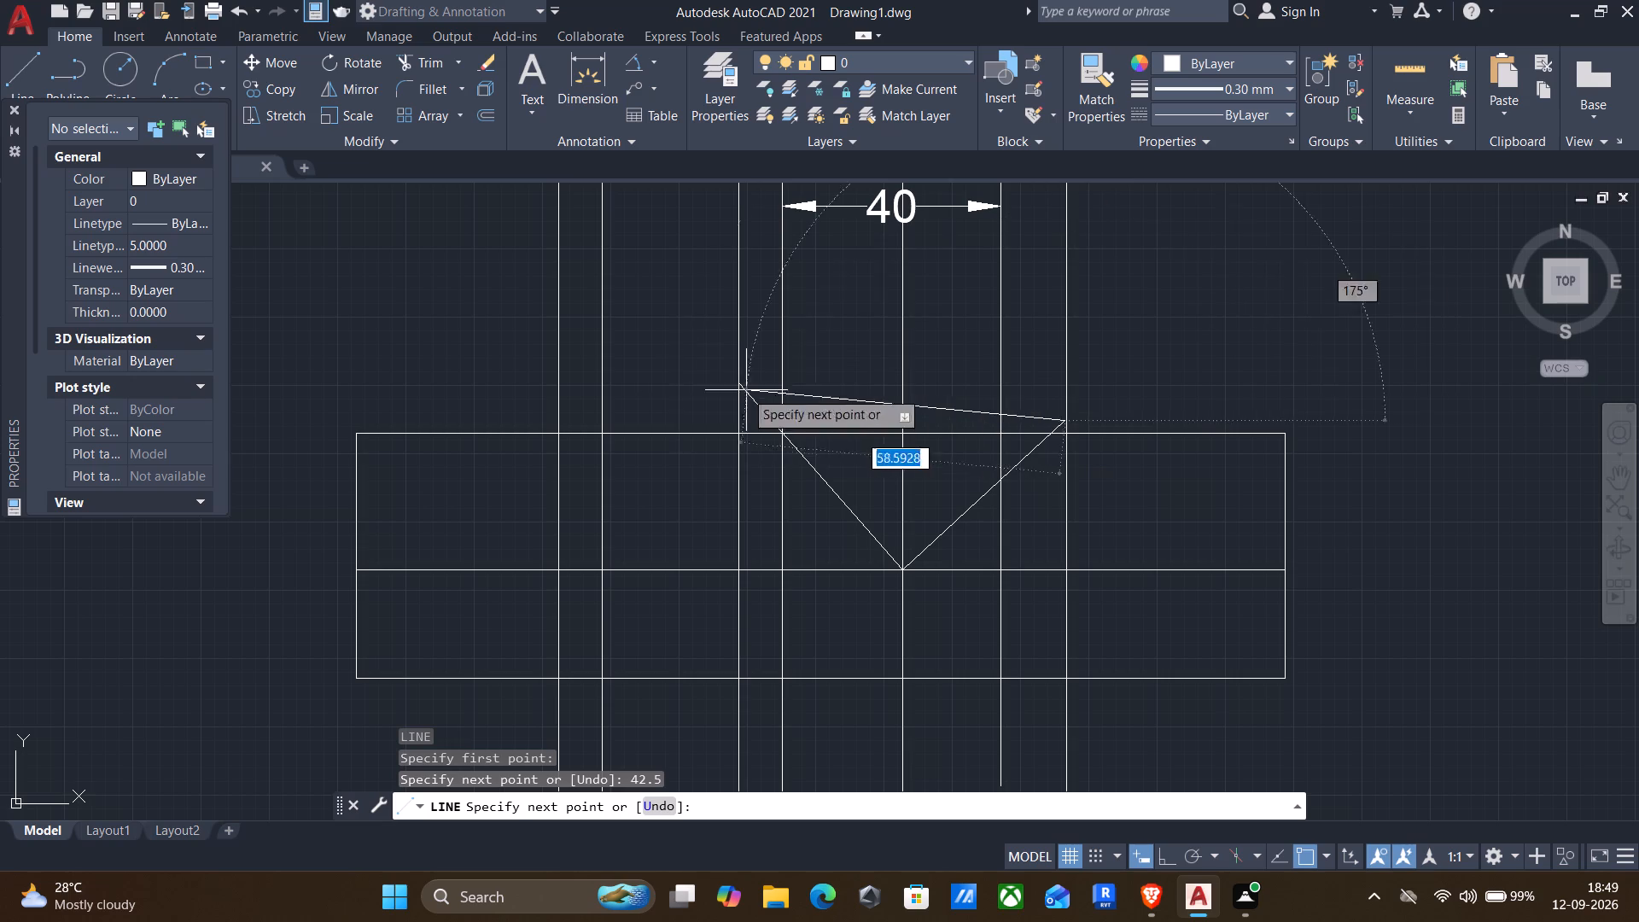
key(Escape)
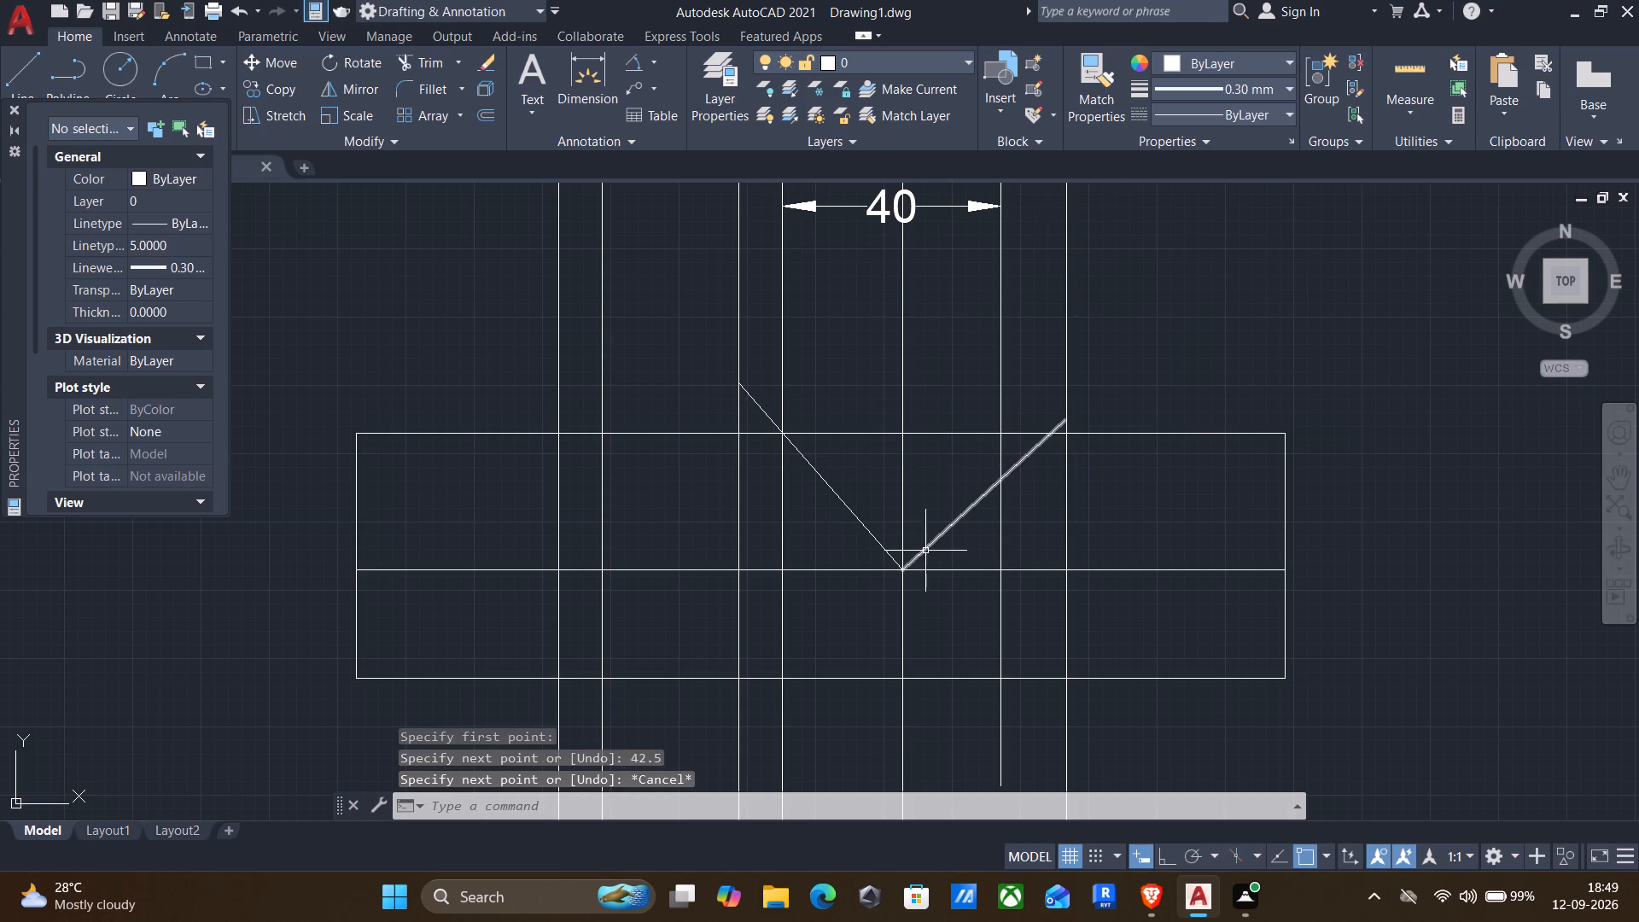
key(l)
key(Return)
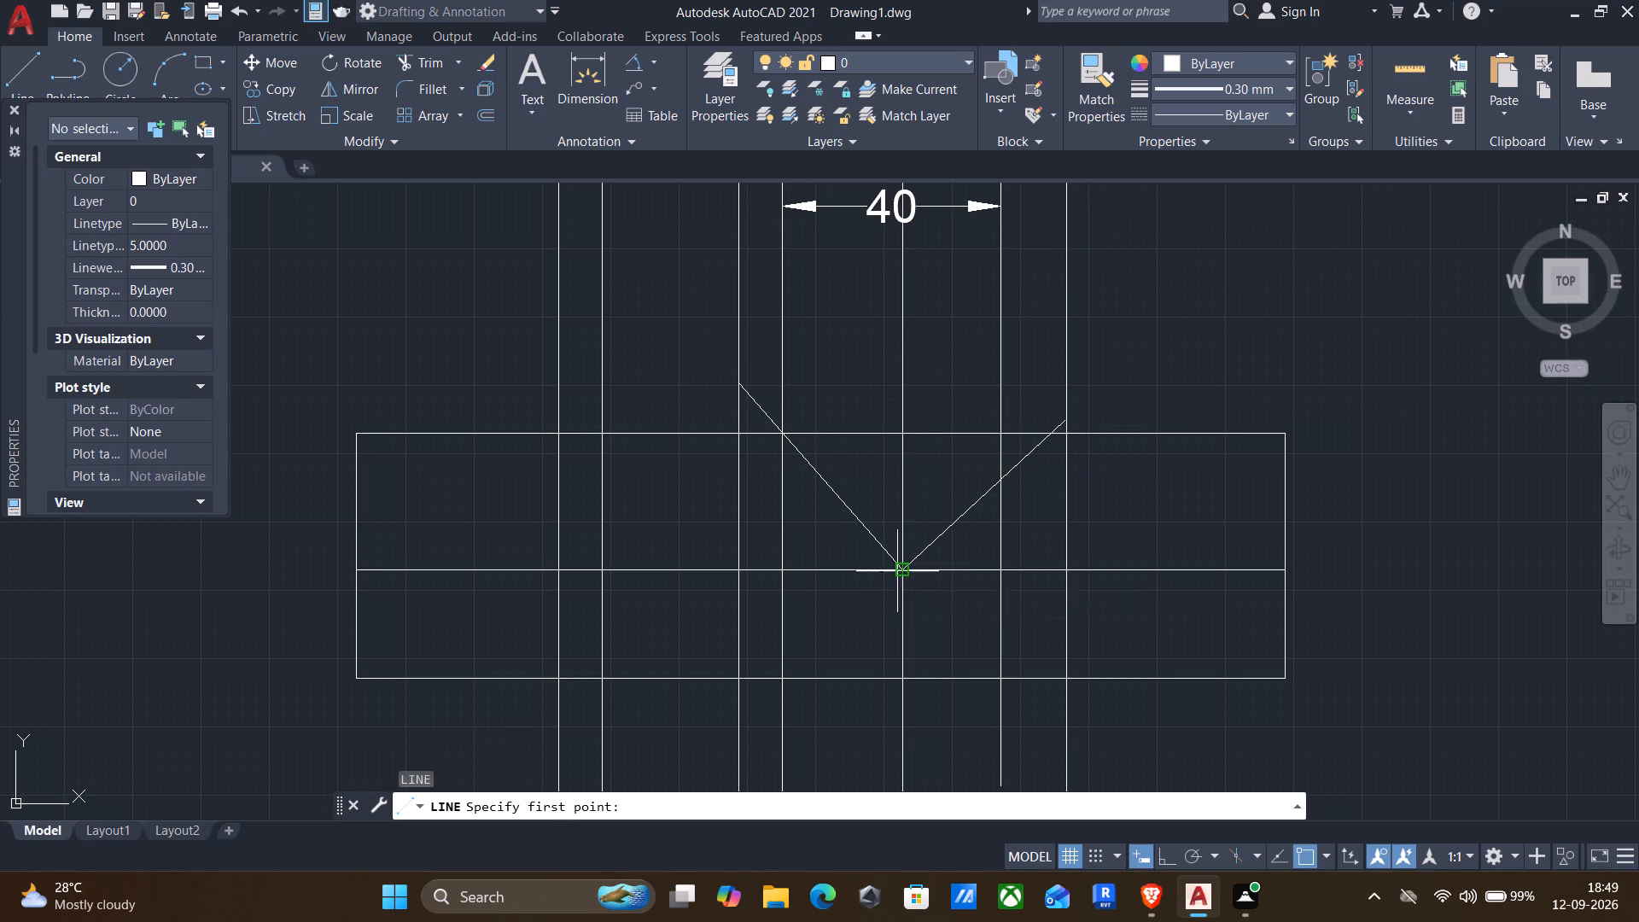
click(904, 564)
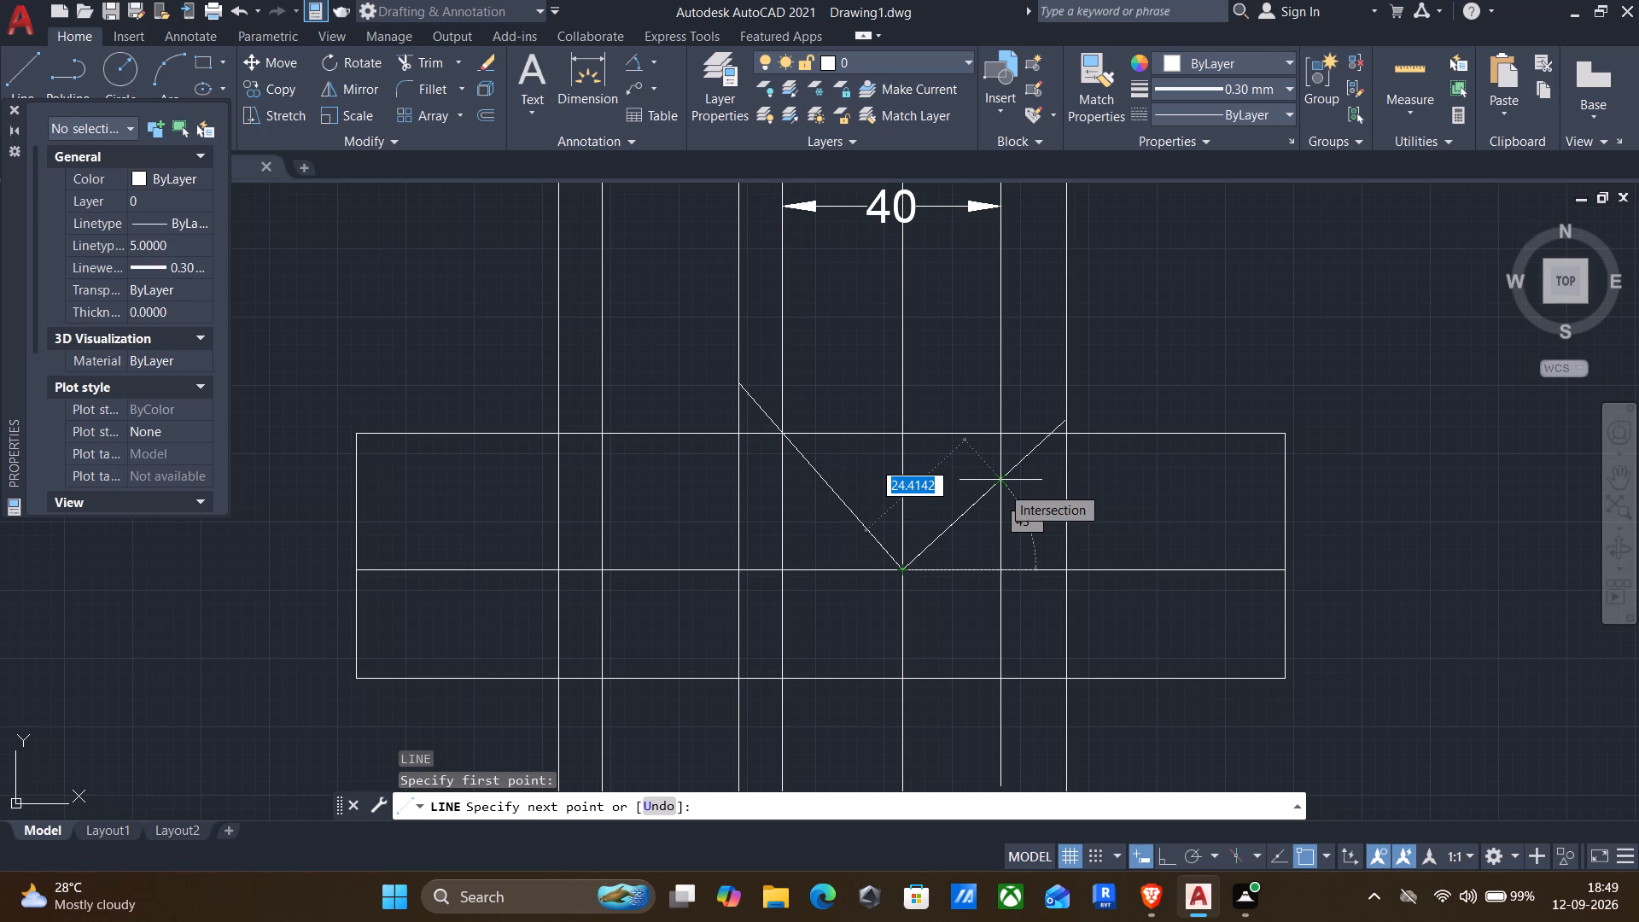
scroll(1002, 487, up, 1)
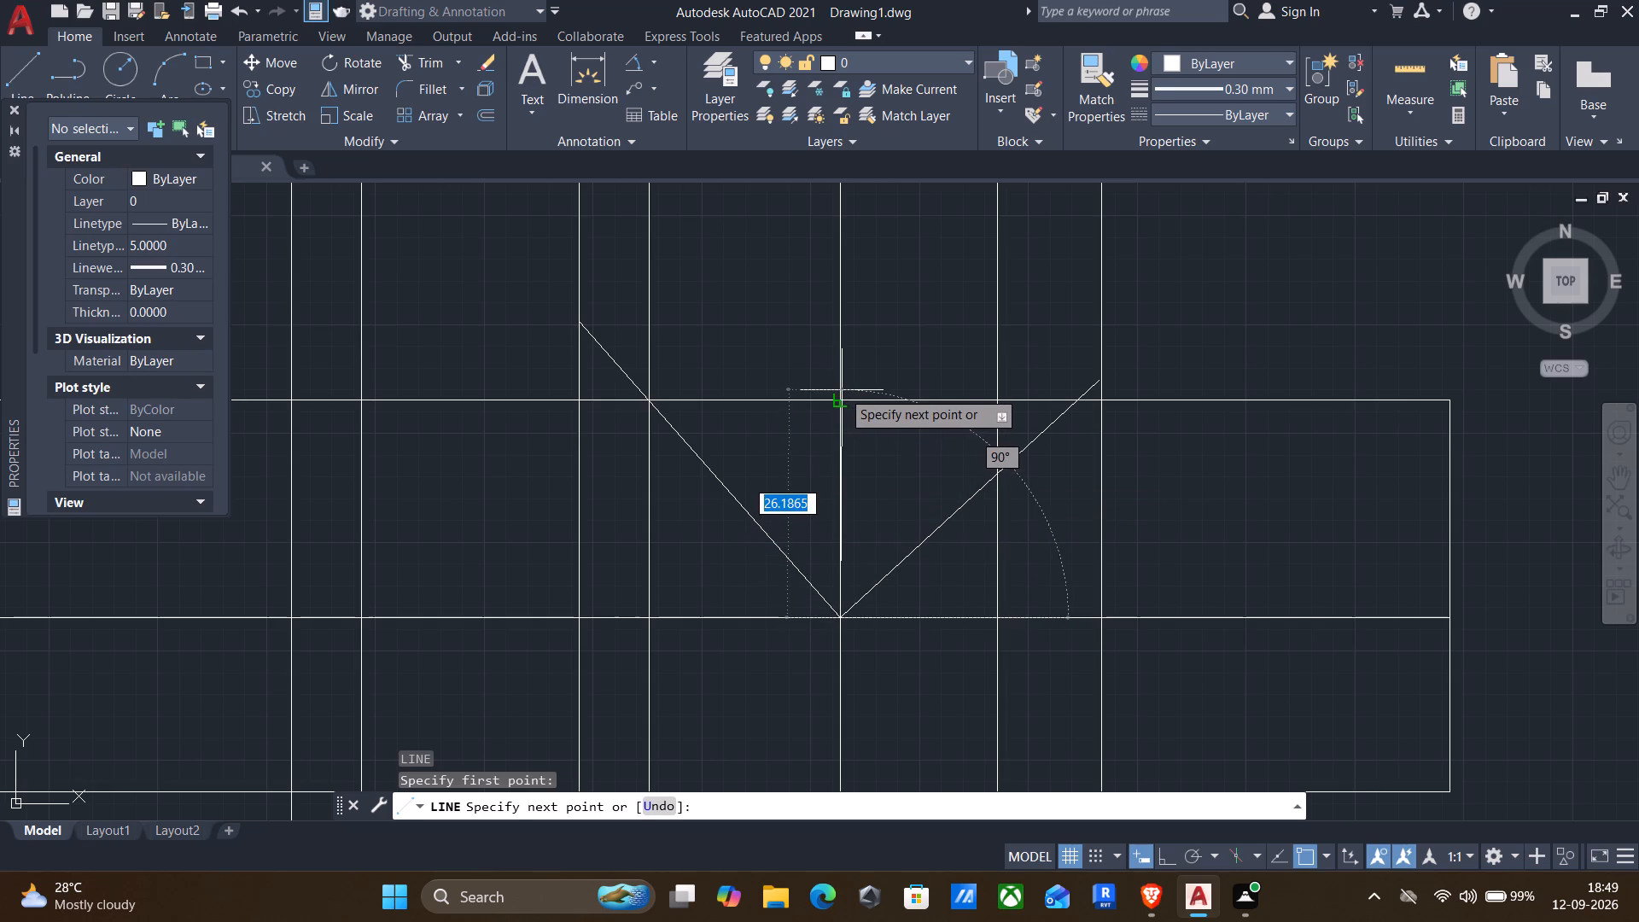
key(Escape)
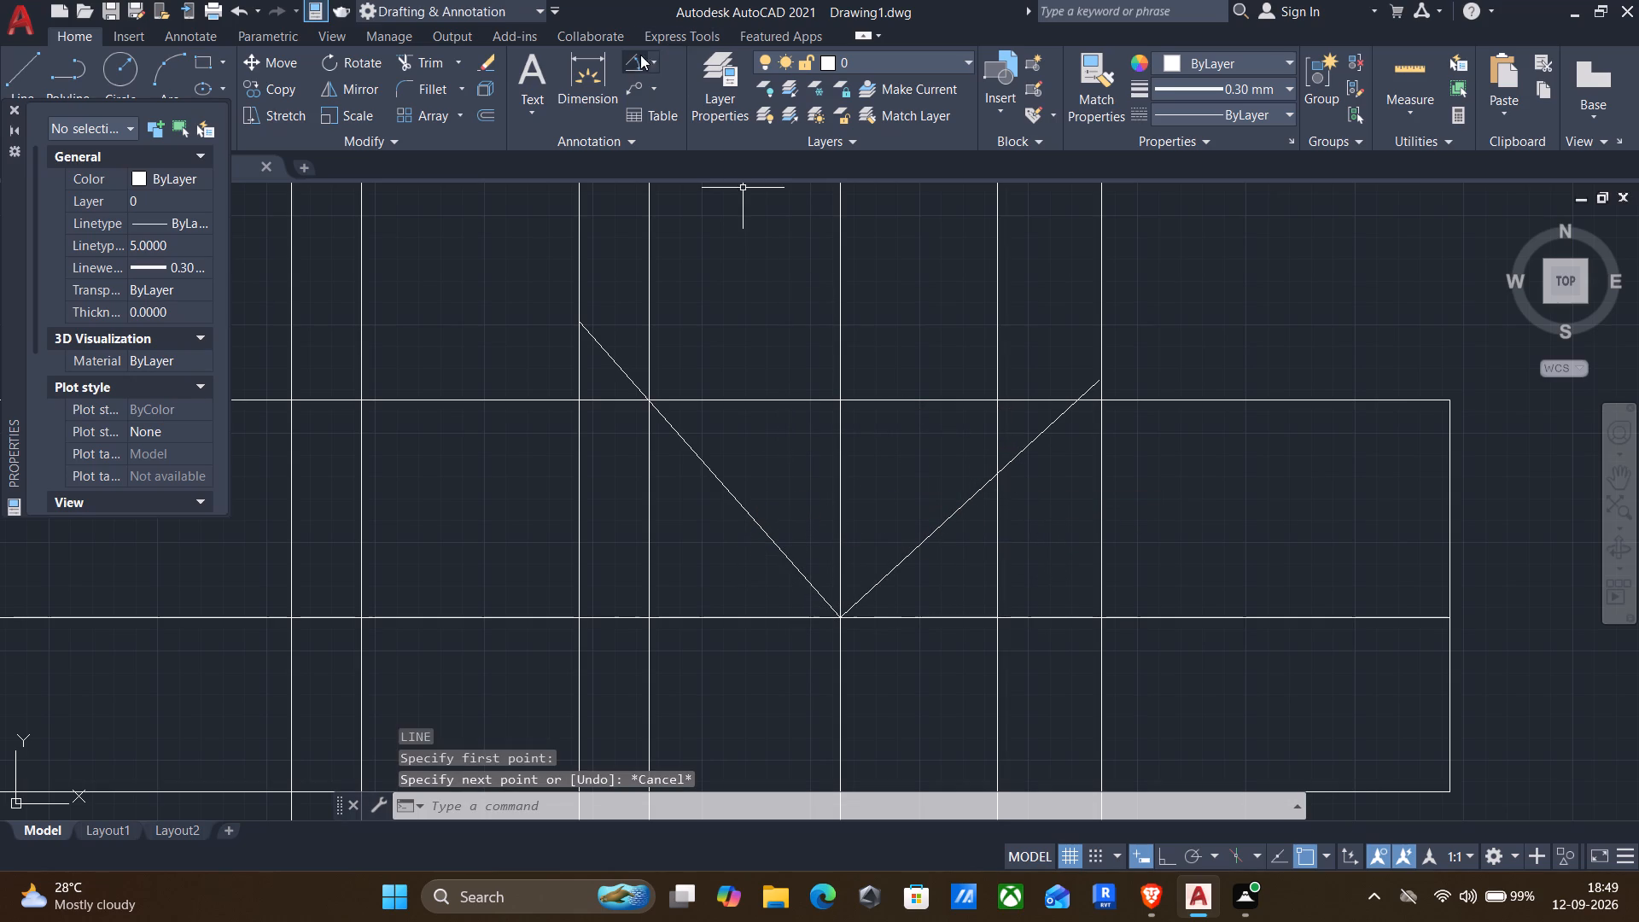
Check the angle between the left-hand diagonal and the new right-hand diagonal with an angular dimension, without placing it.
click(631, 63)
click(690, 443)
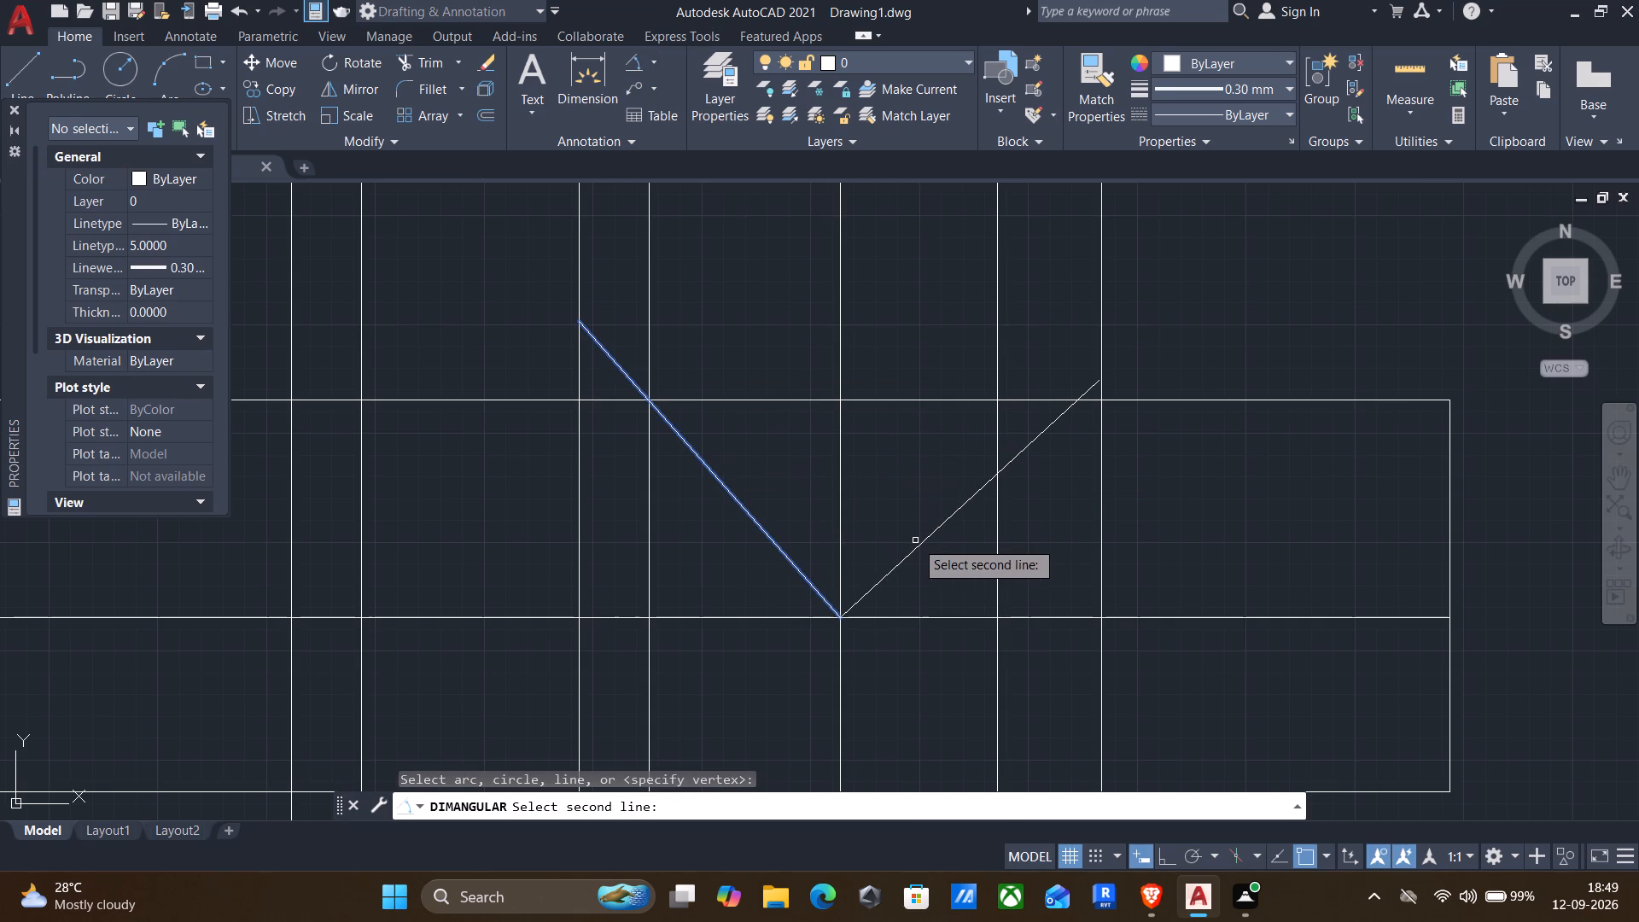
click(921, 541)
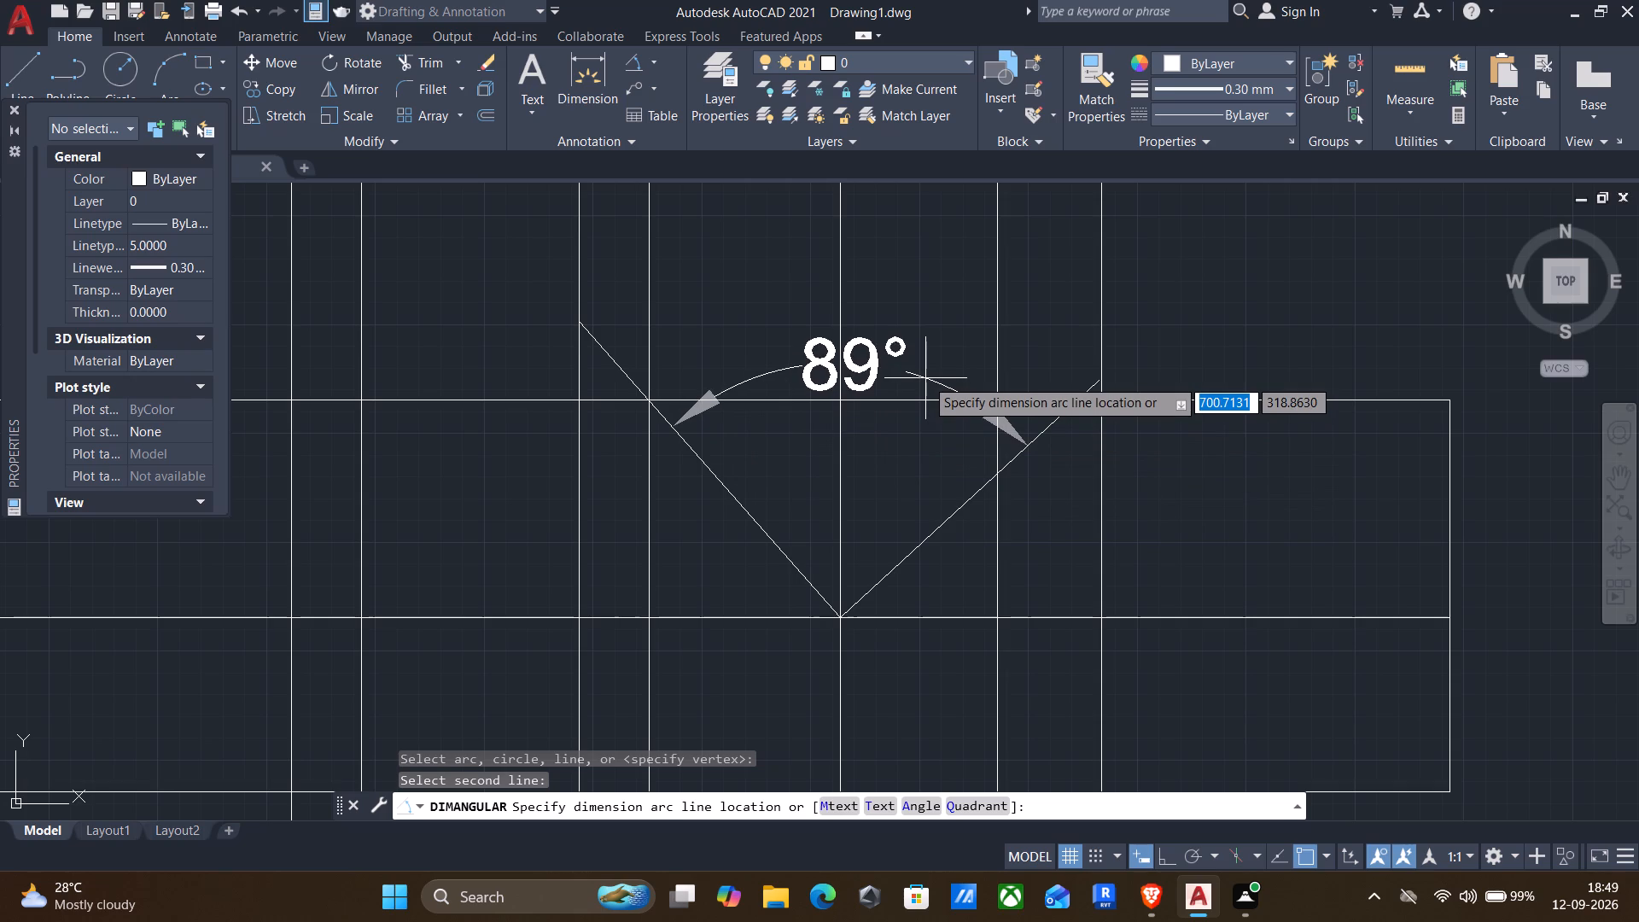
key(Escape)
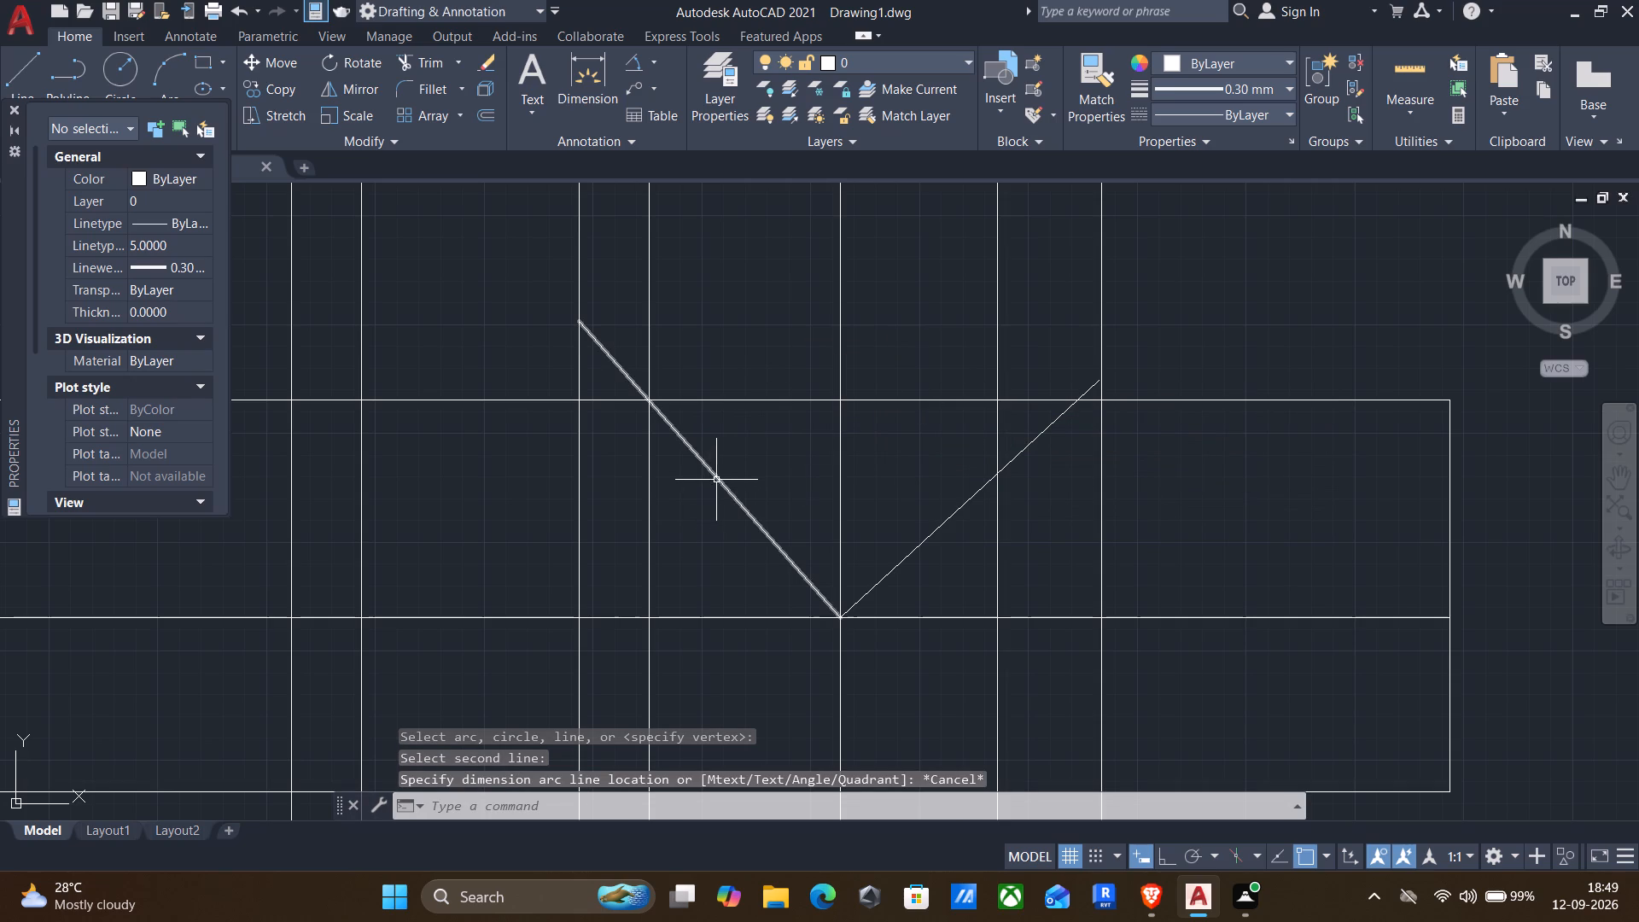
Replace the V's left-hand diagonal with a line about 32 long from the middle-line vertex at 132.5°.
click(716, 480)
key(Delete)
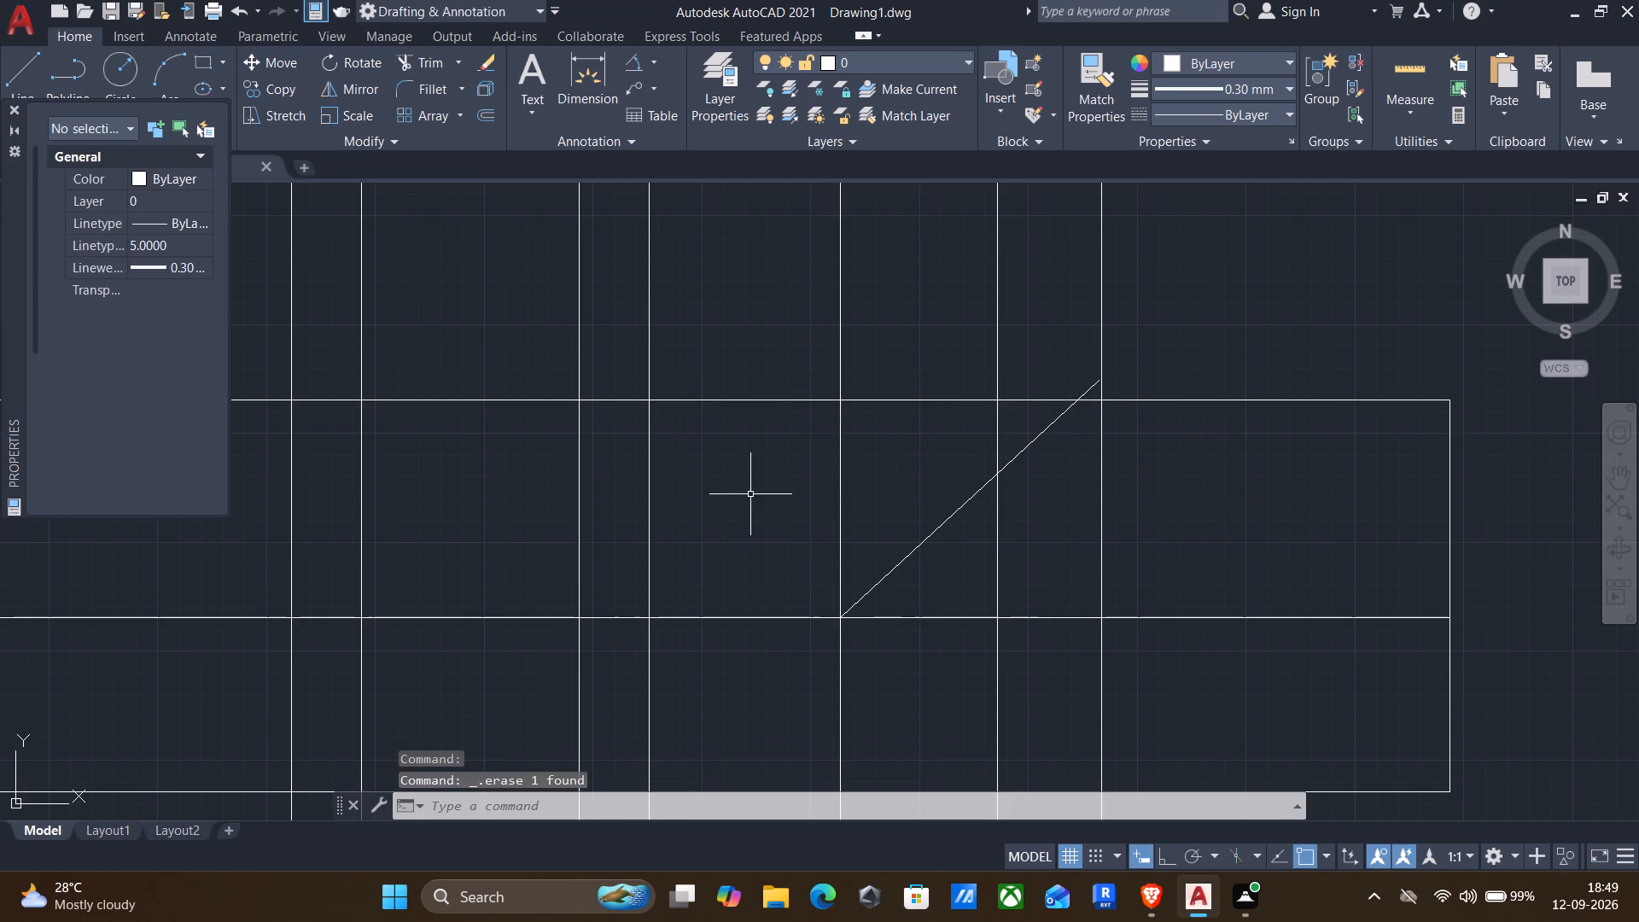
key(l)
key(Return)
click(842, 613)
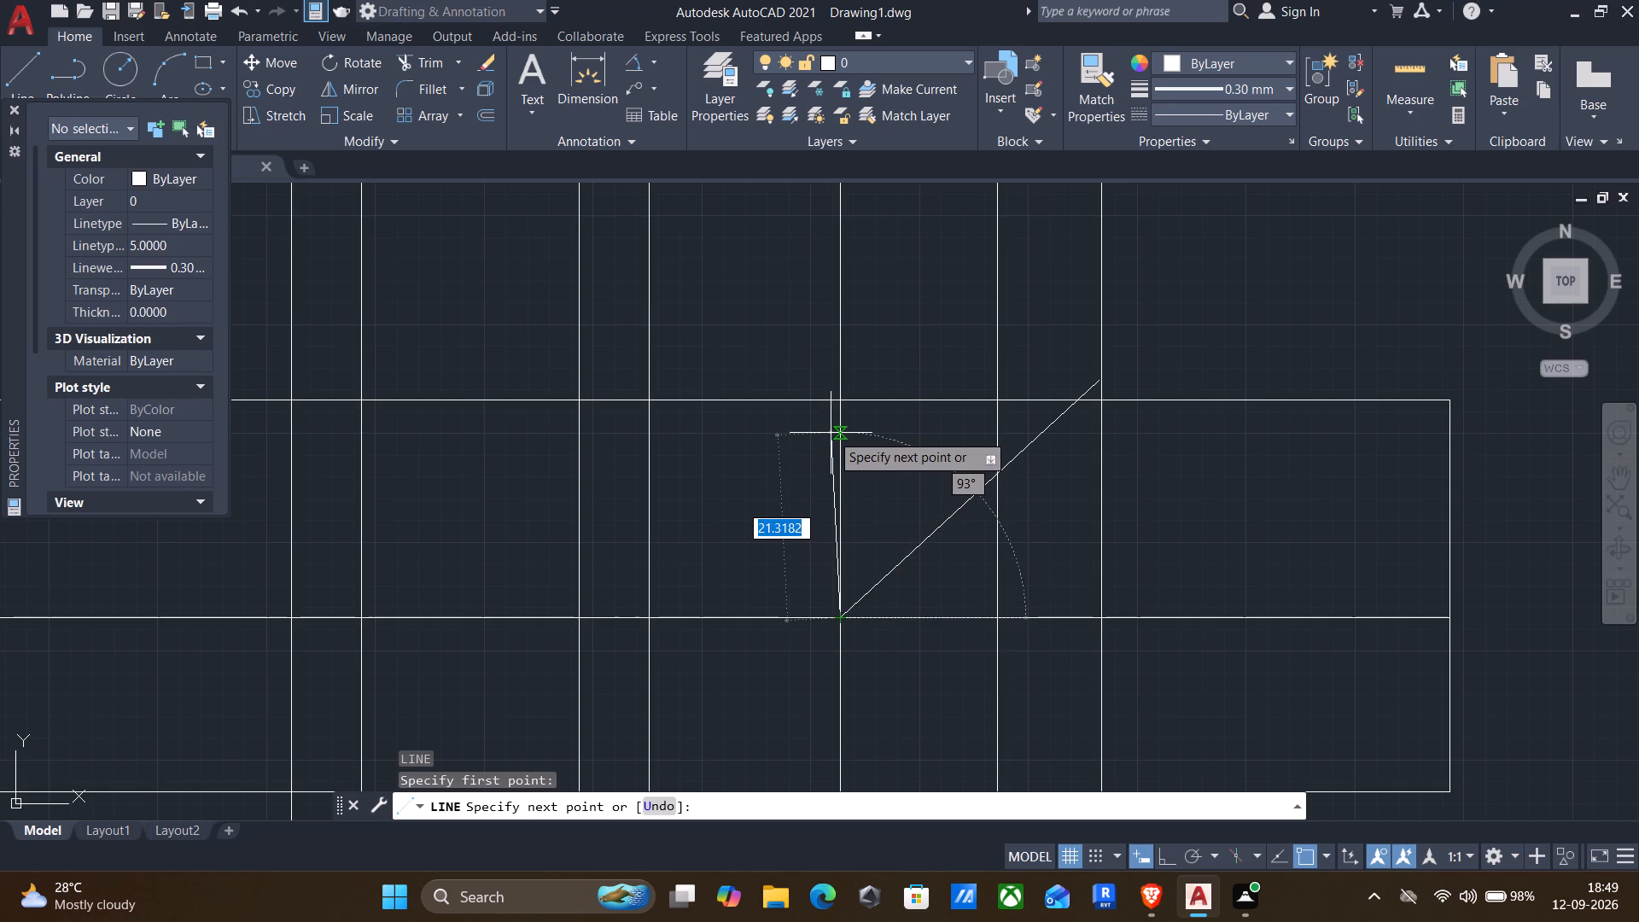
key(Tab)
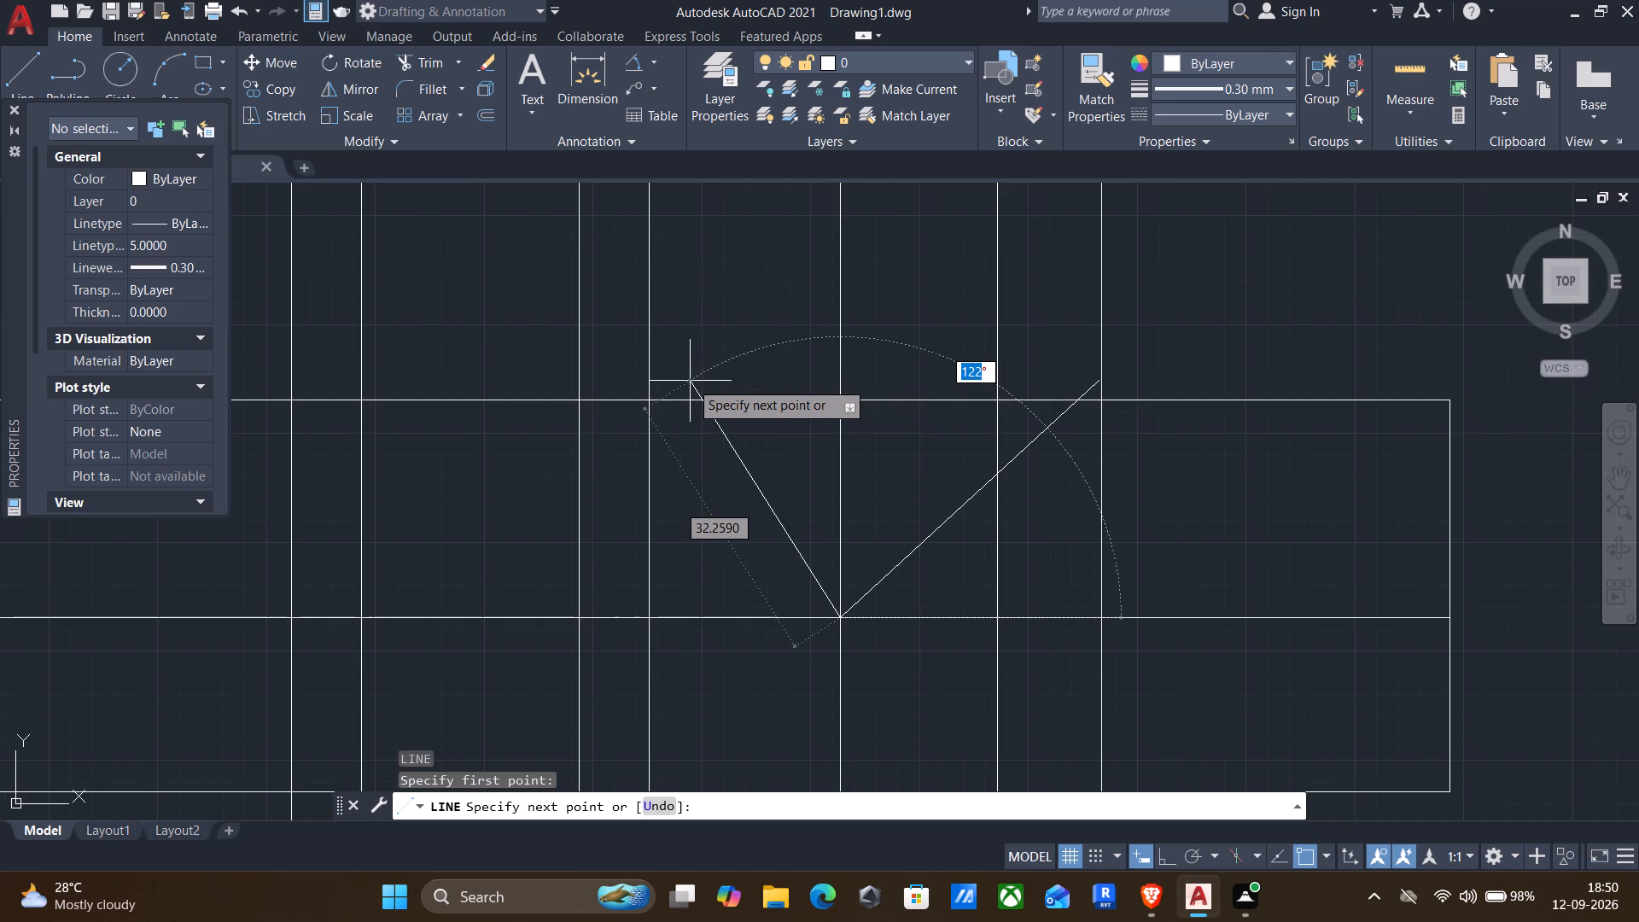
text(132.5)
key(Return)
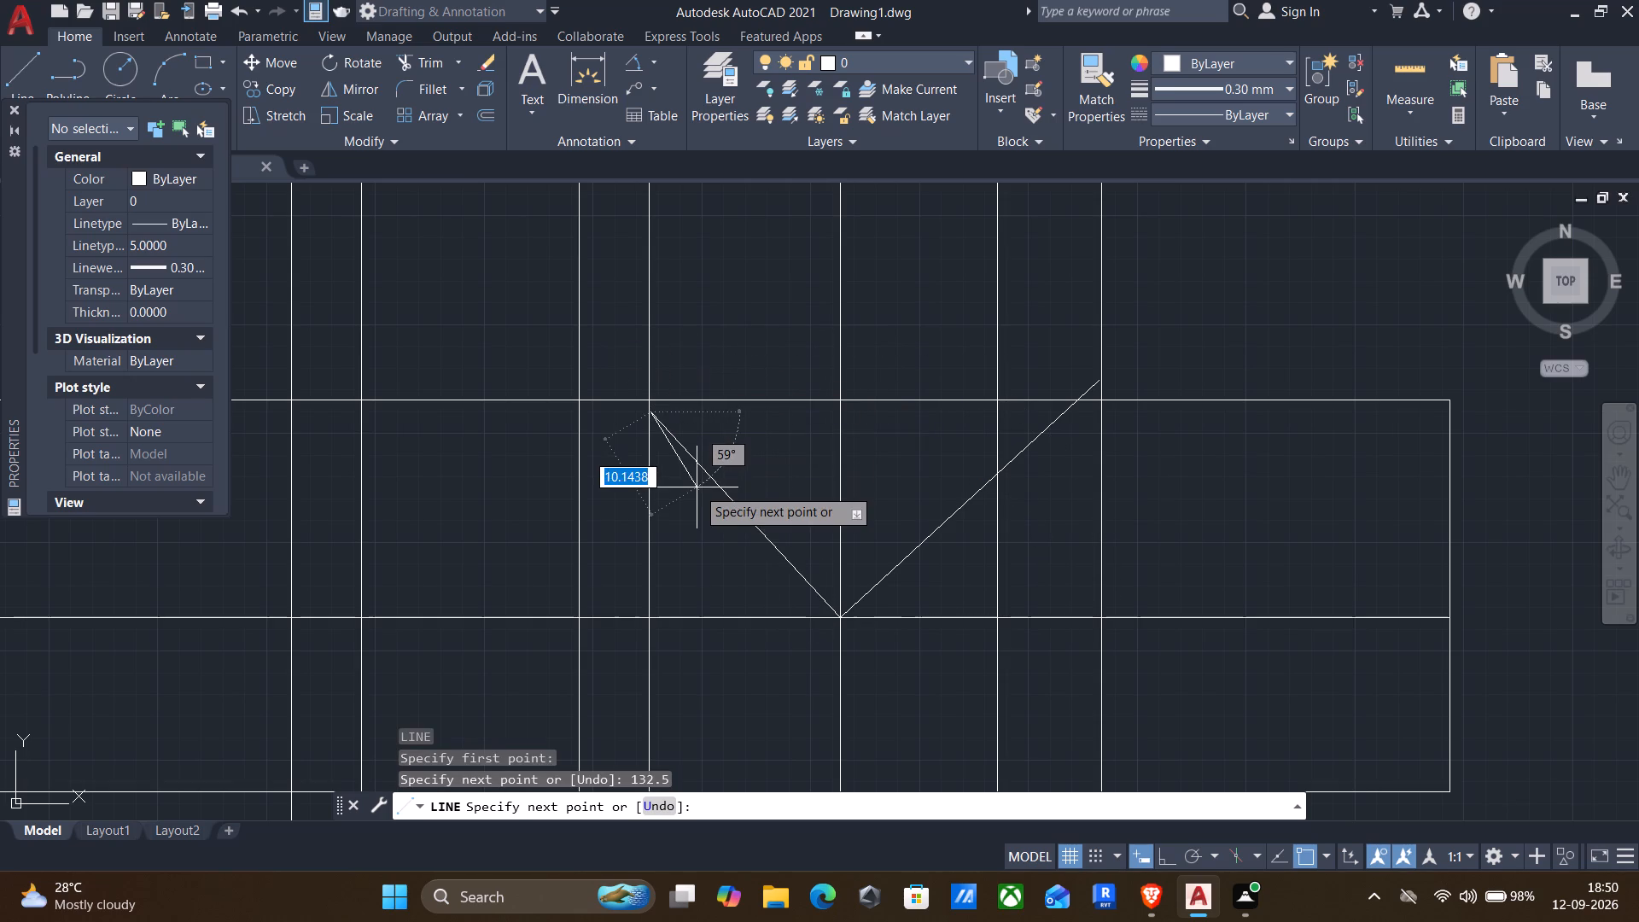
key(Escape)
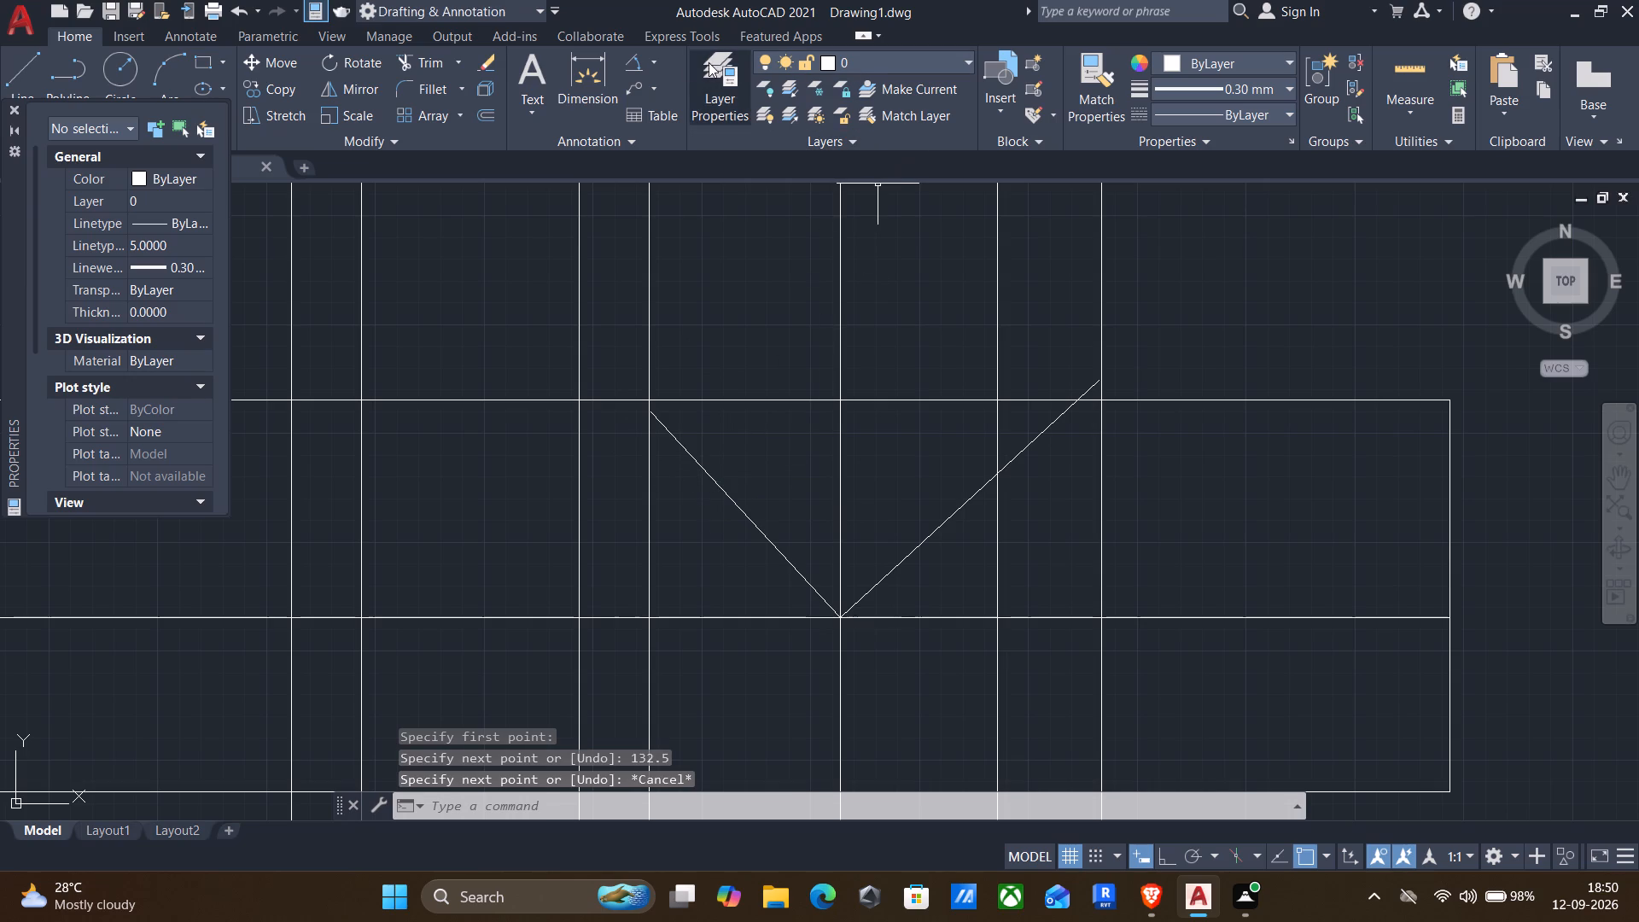
Check the angle between the two redrawn V diagonals with an angular dimension, without placing it.
drag(634, 63, 640, 75)
click(632, 64)
click(750, 516)
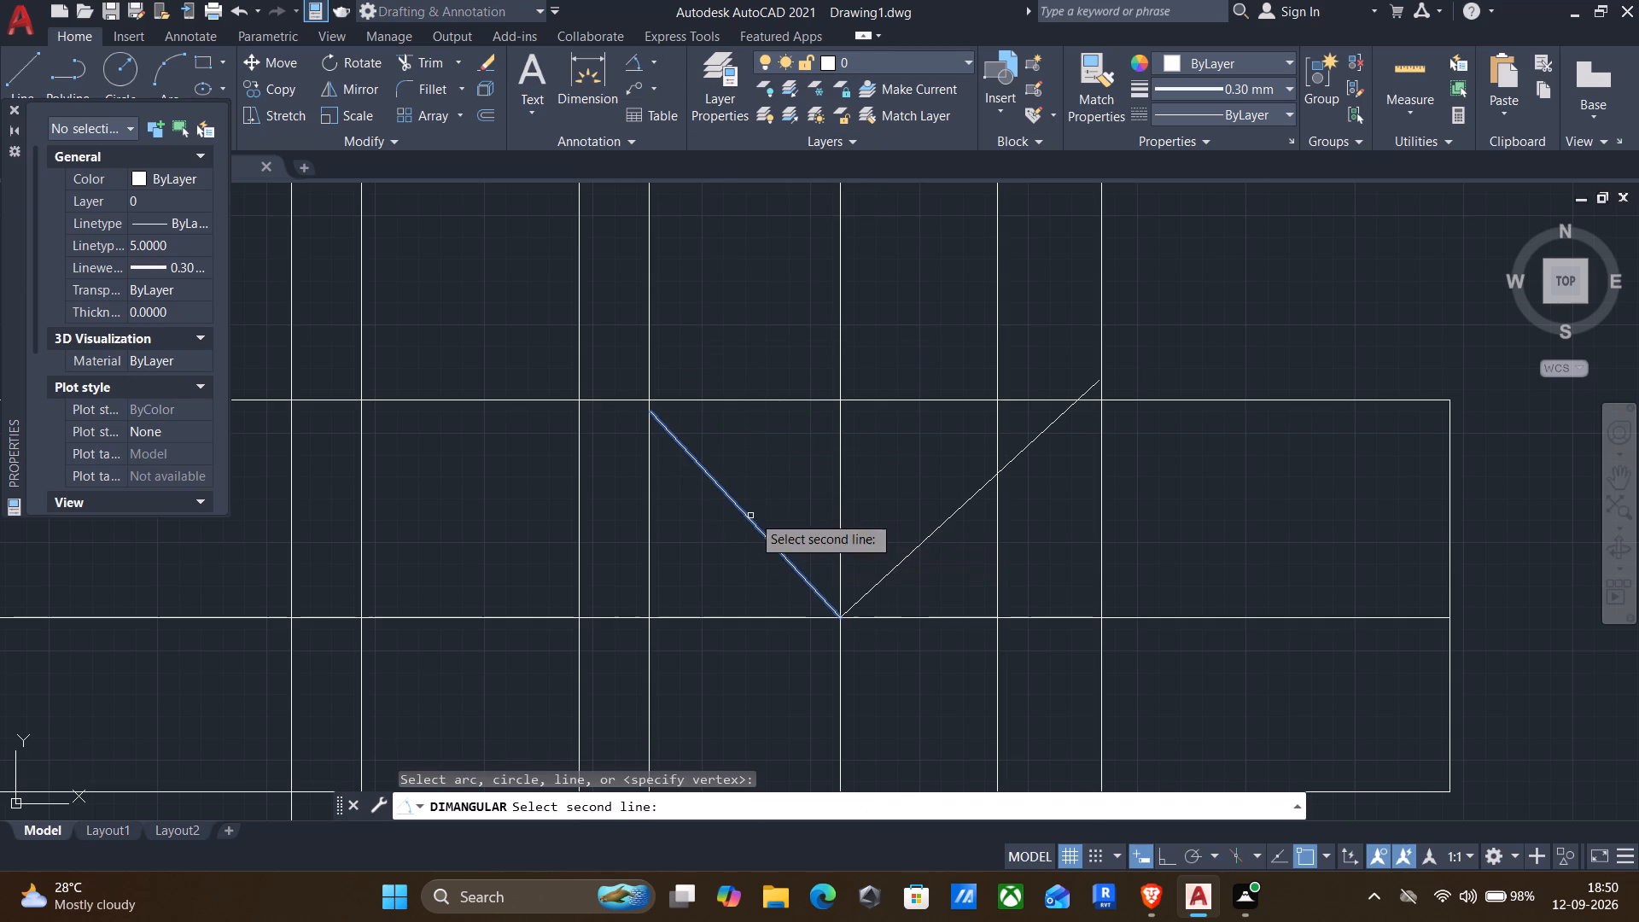
click(930, 533)
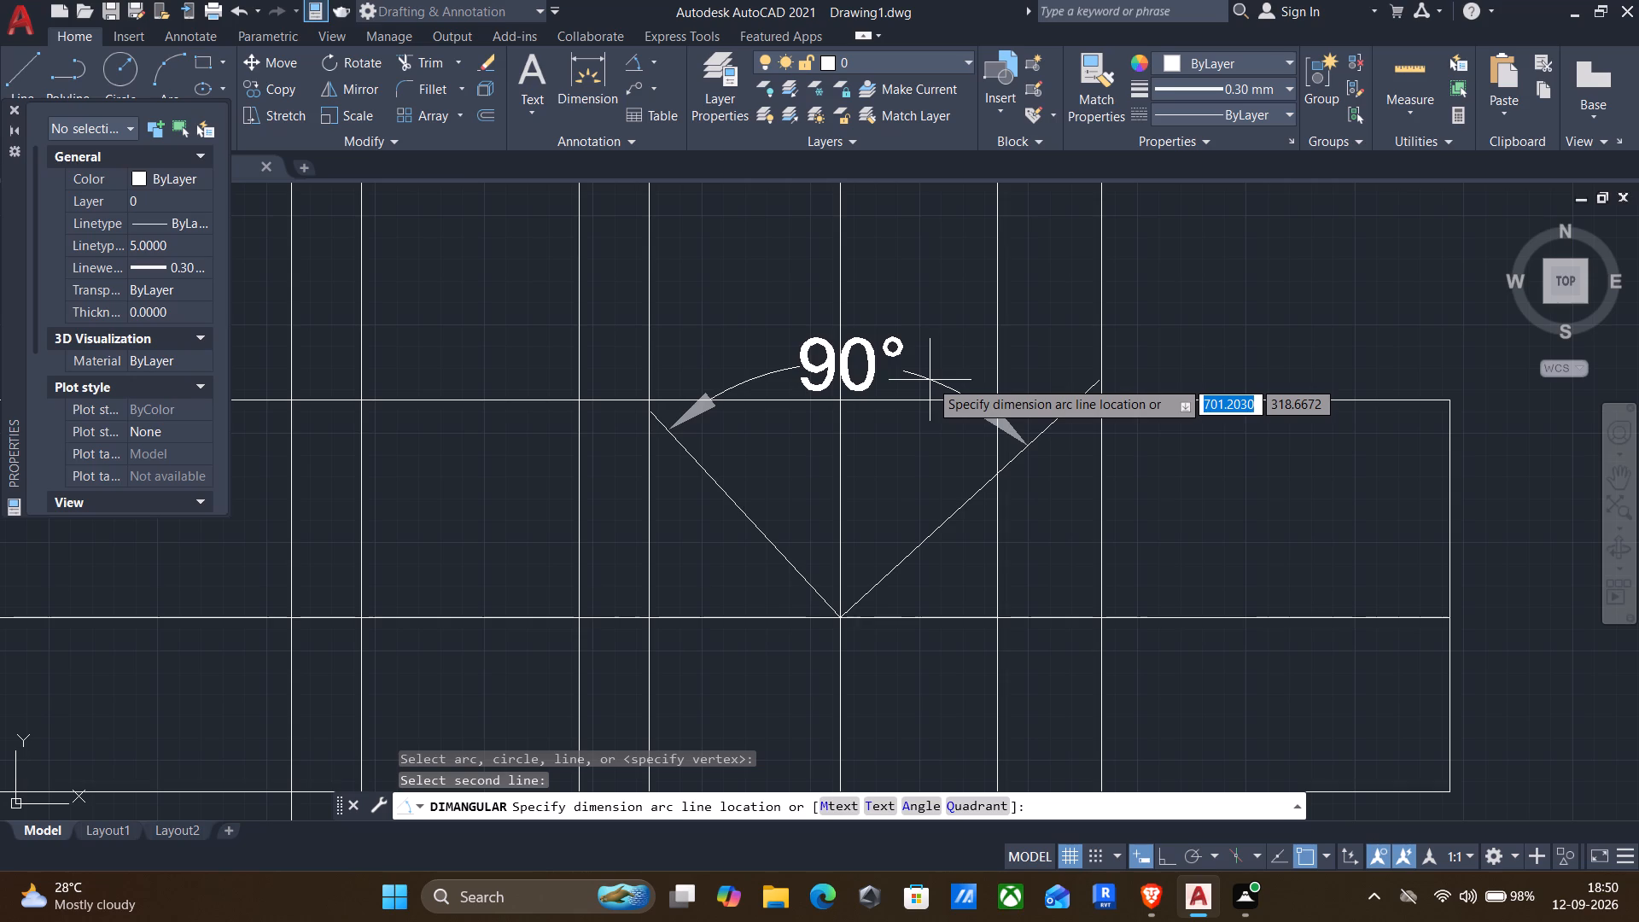
key(Escape)
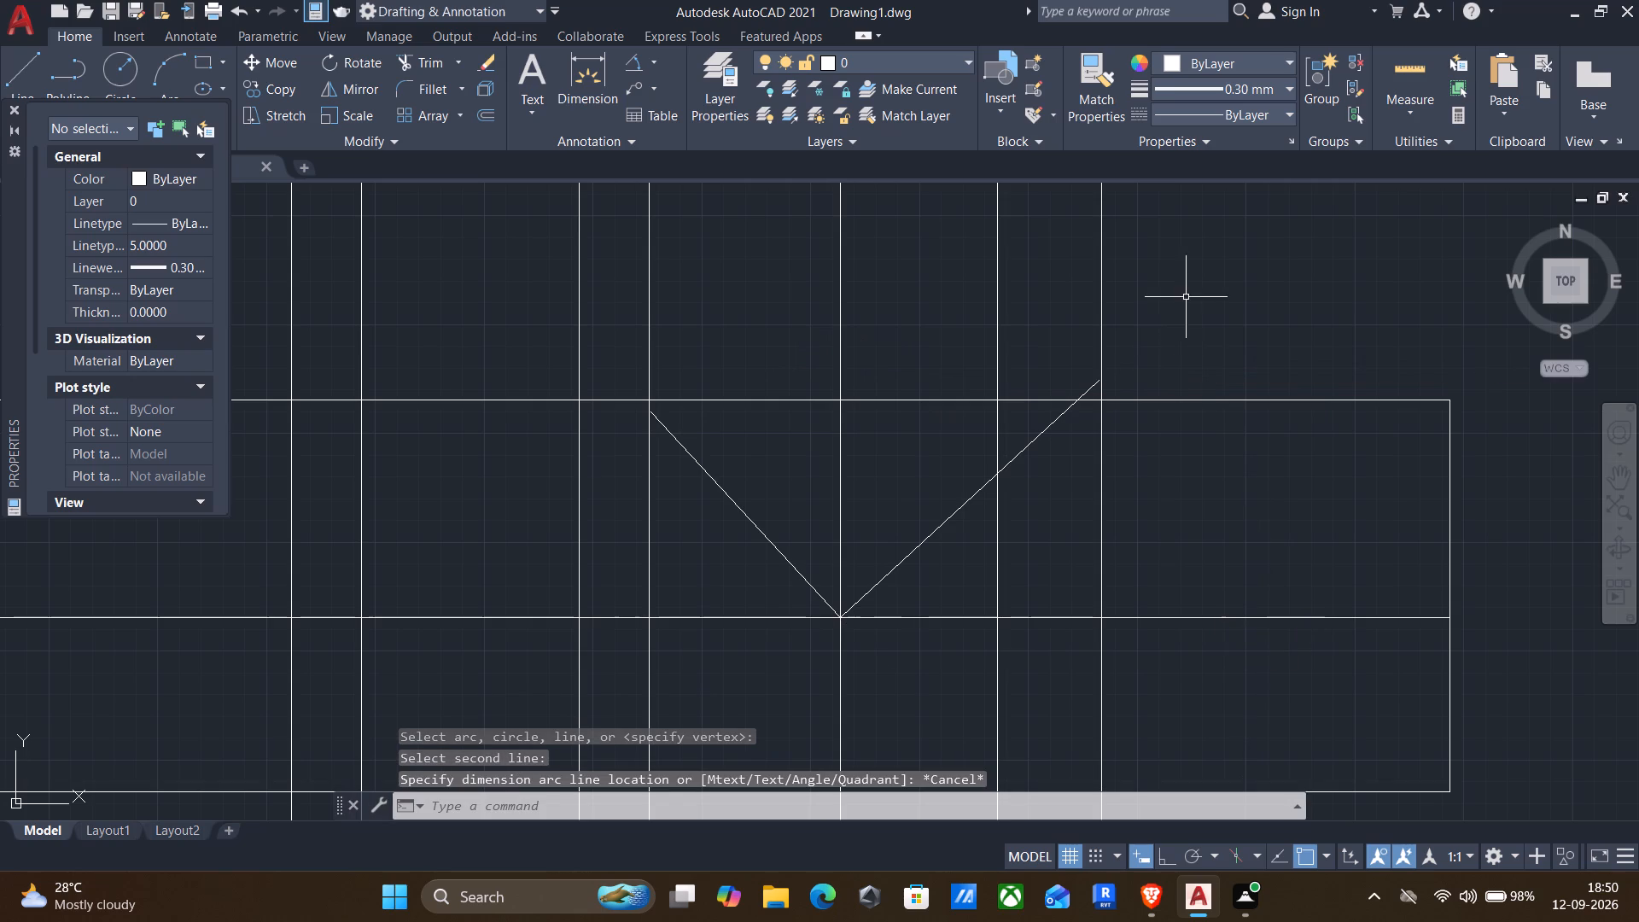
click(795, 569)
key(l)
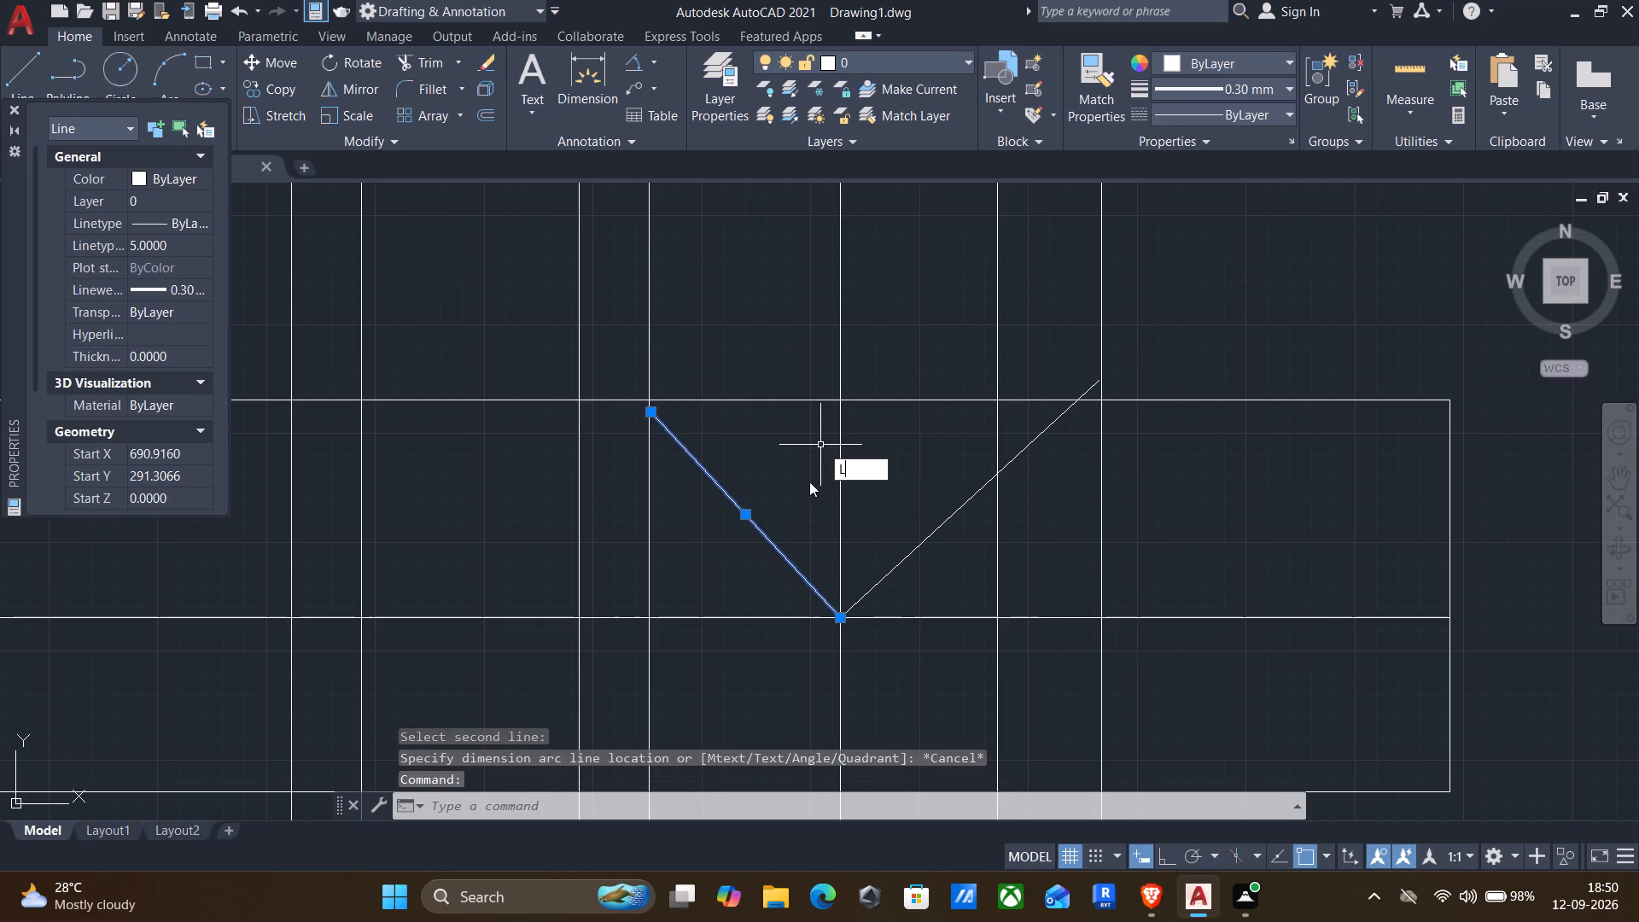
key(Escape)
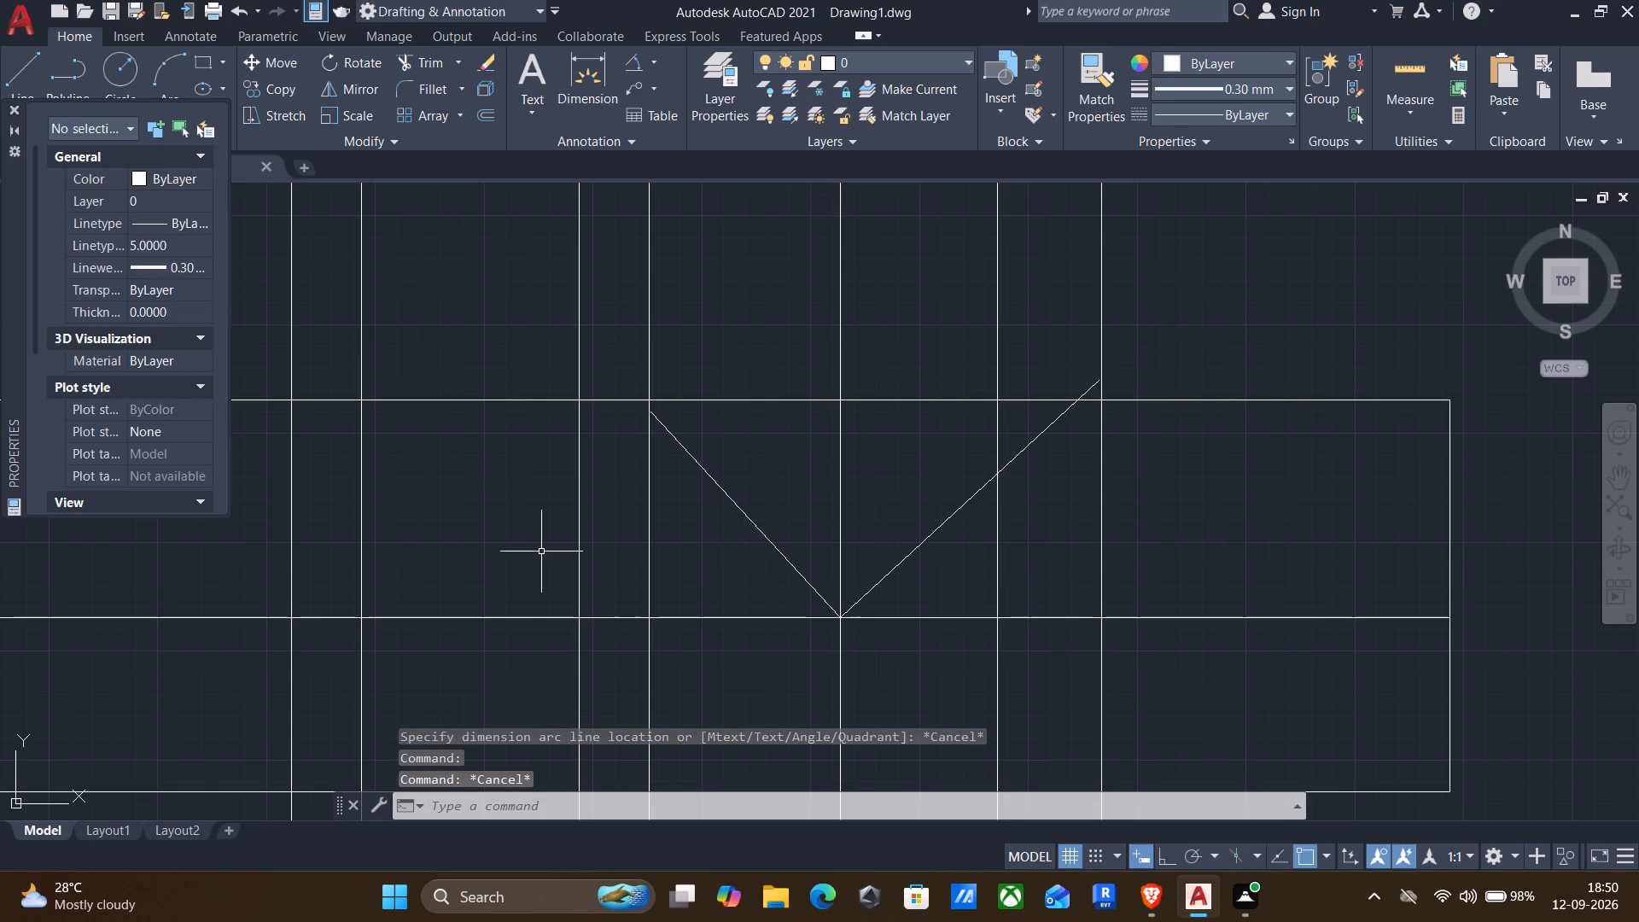
Replace the V's left-hand diagonal with a line from the middle-line vertex at 127.5°.
click(729, 496)
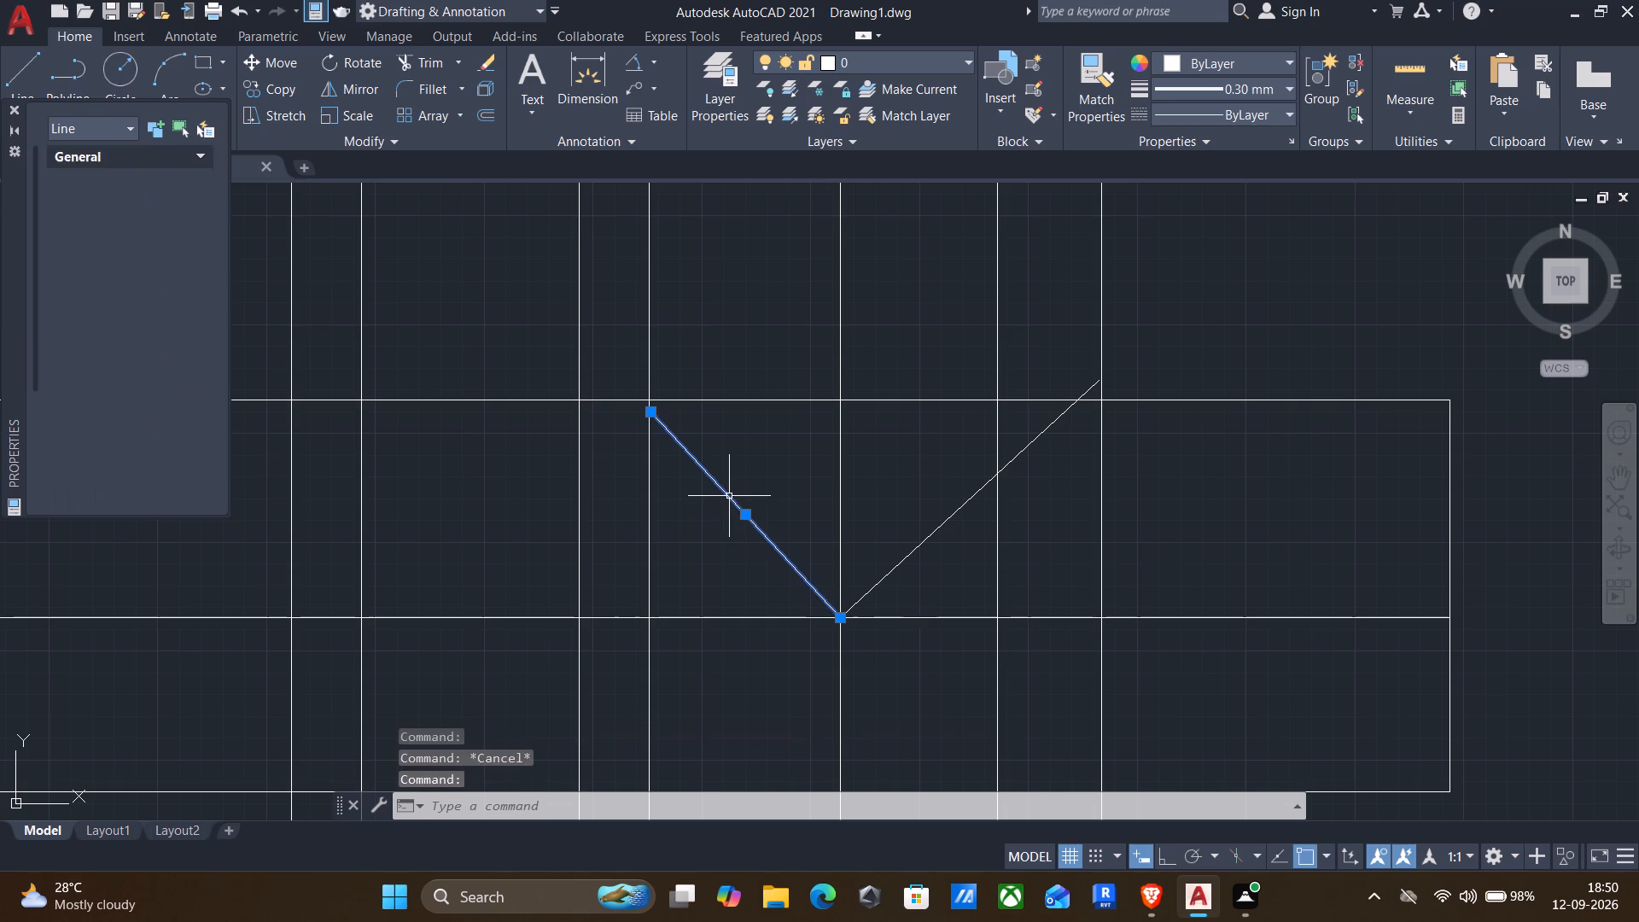
key(Delete)
key(l)
key(Return)
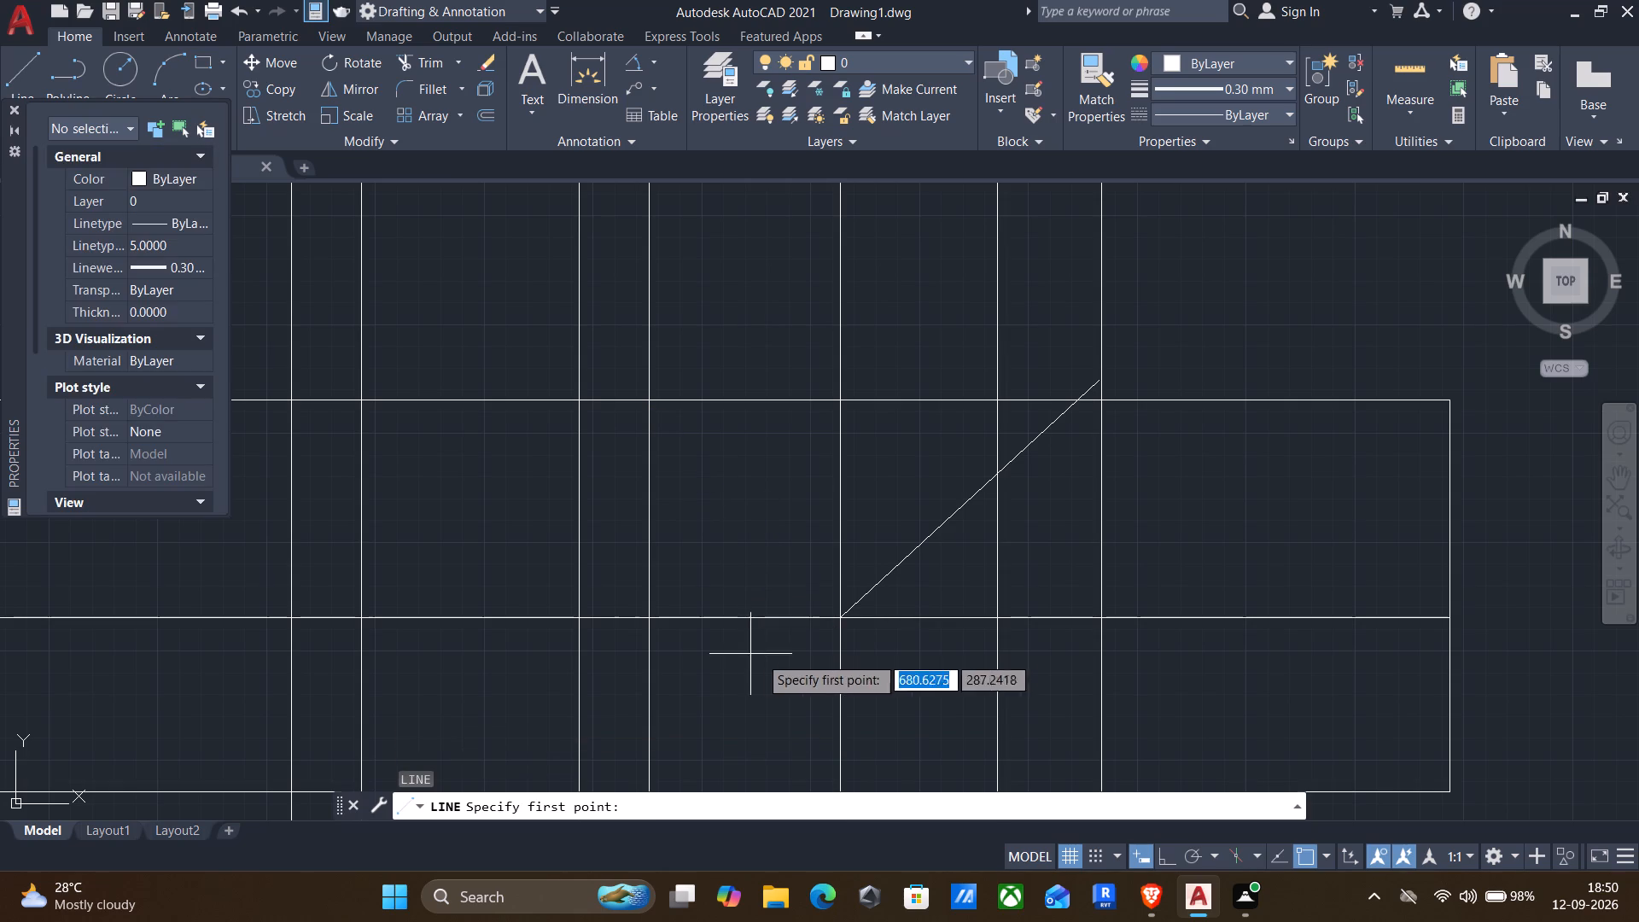
click(840, 618)
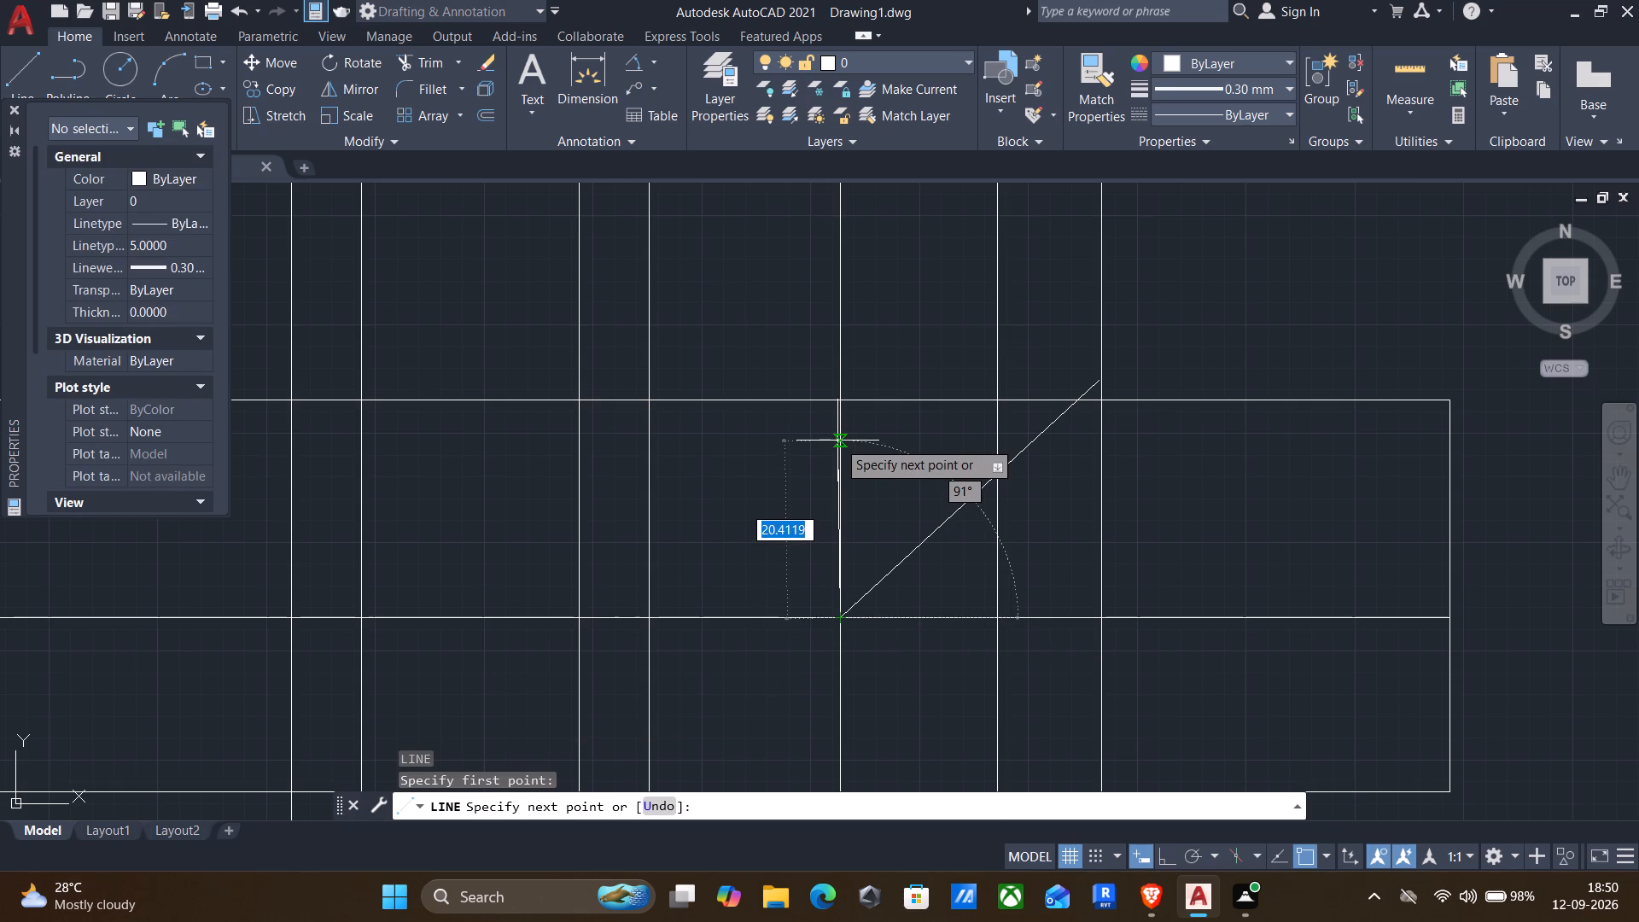
key(Tab)
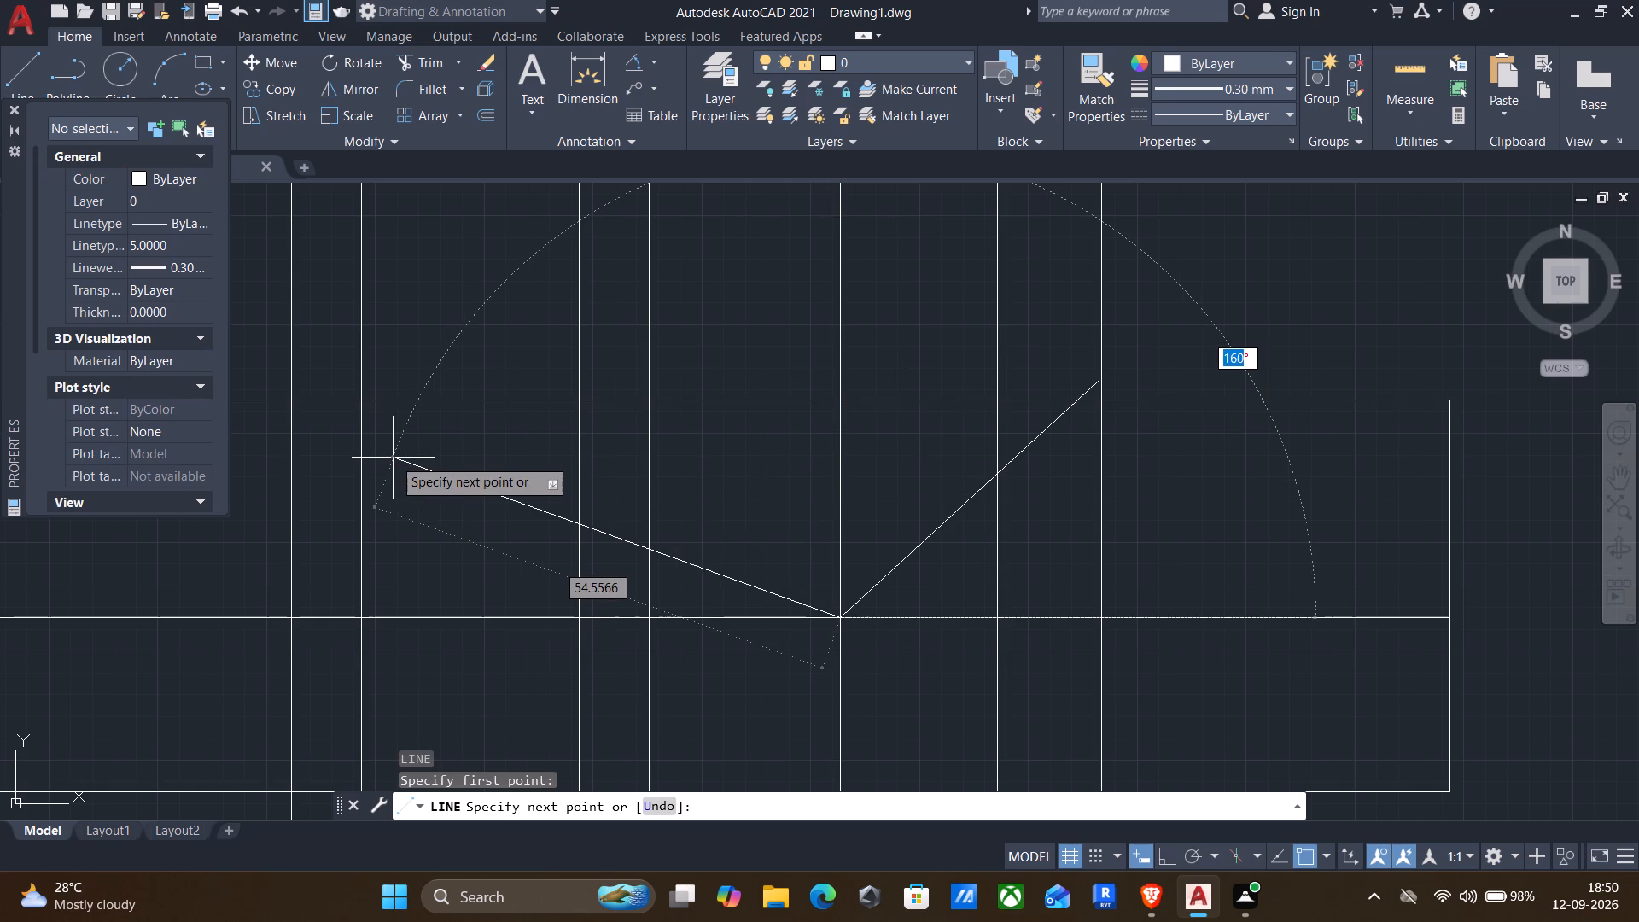
text(127.5)
key(Return)
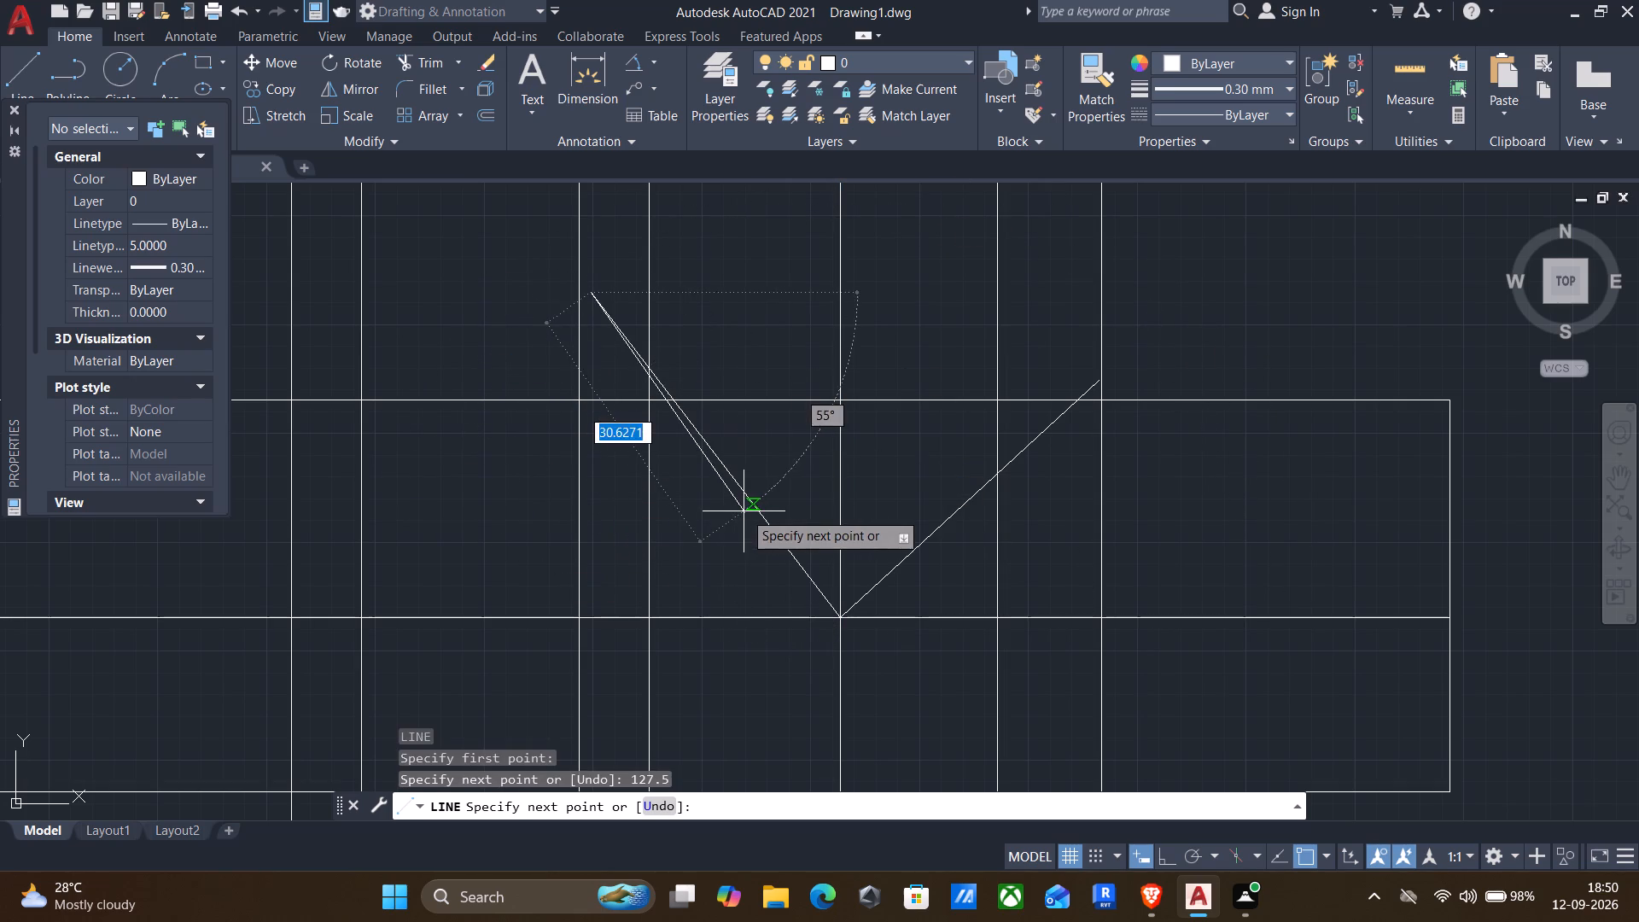
key(Escape)
Place an angular dimension between the V's two diagonals, with its arc above the view's top edge.
click(637, 60)
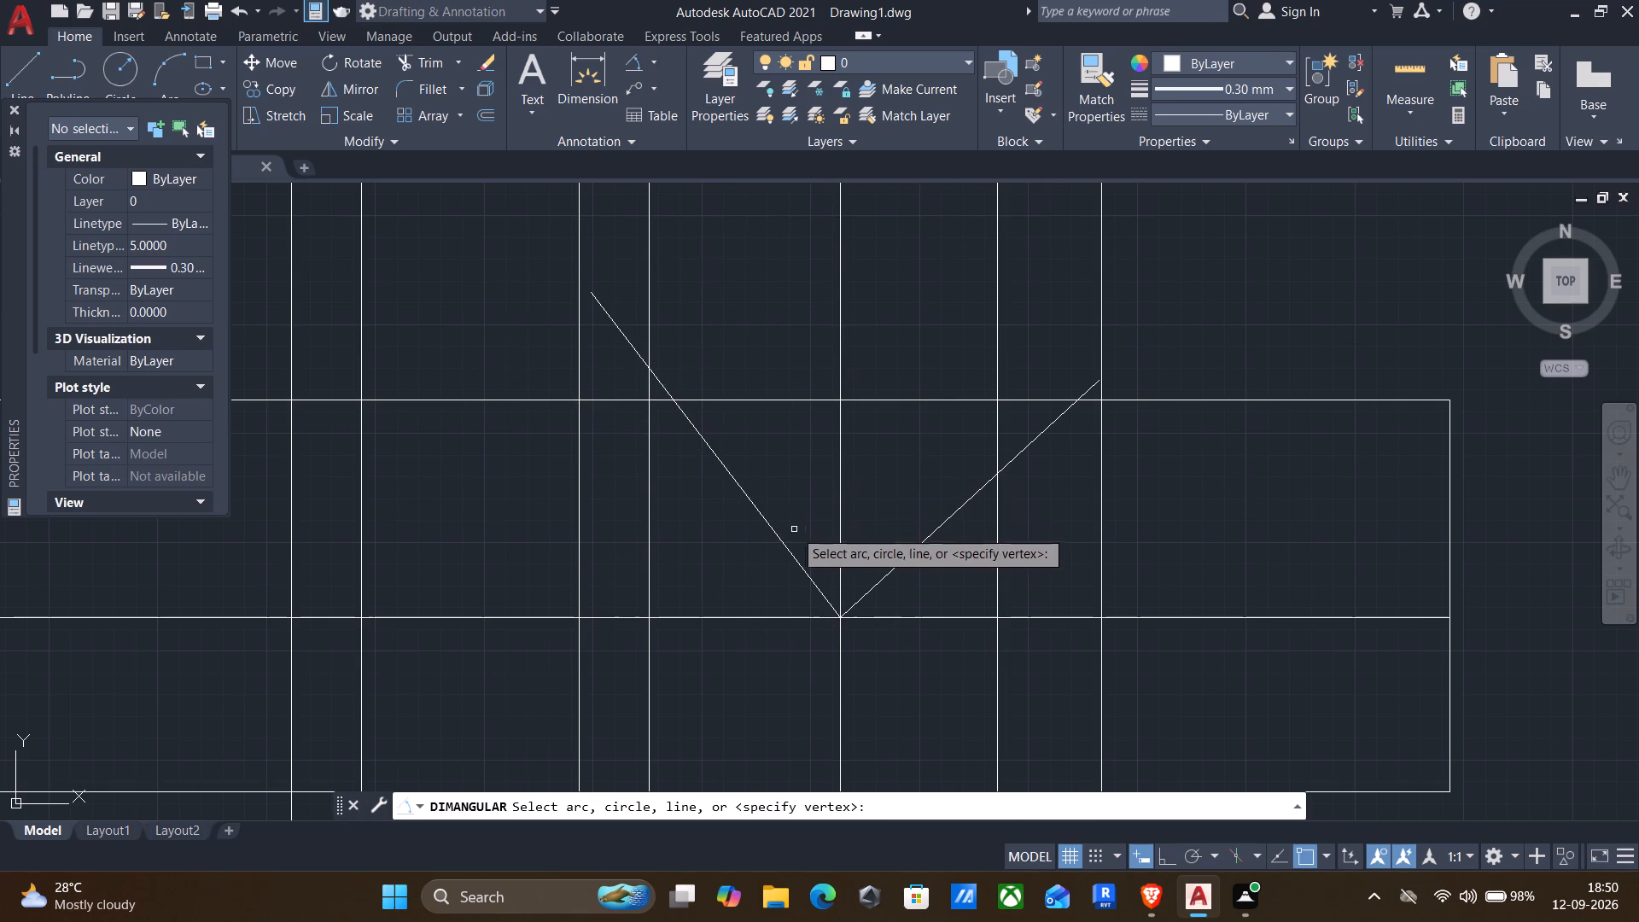
click(777, 534)
click(924, 542)
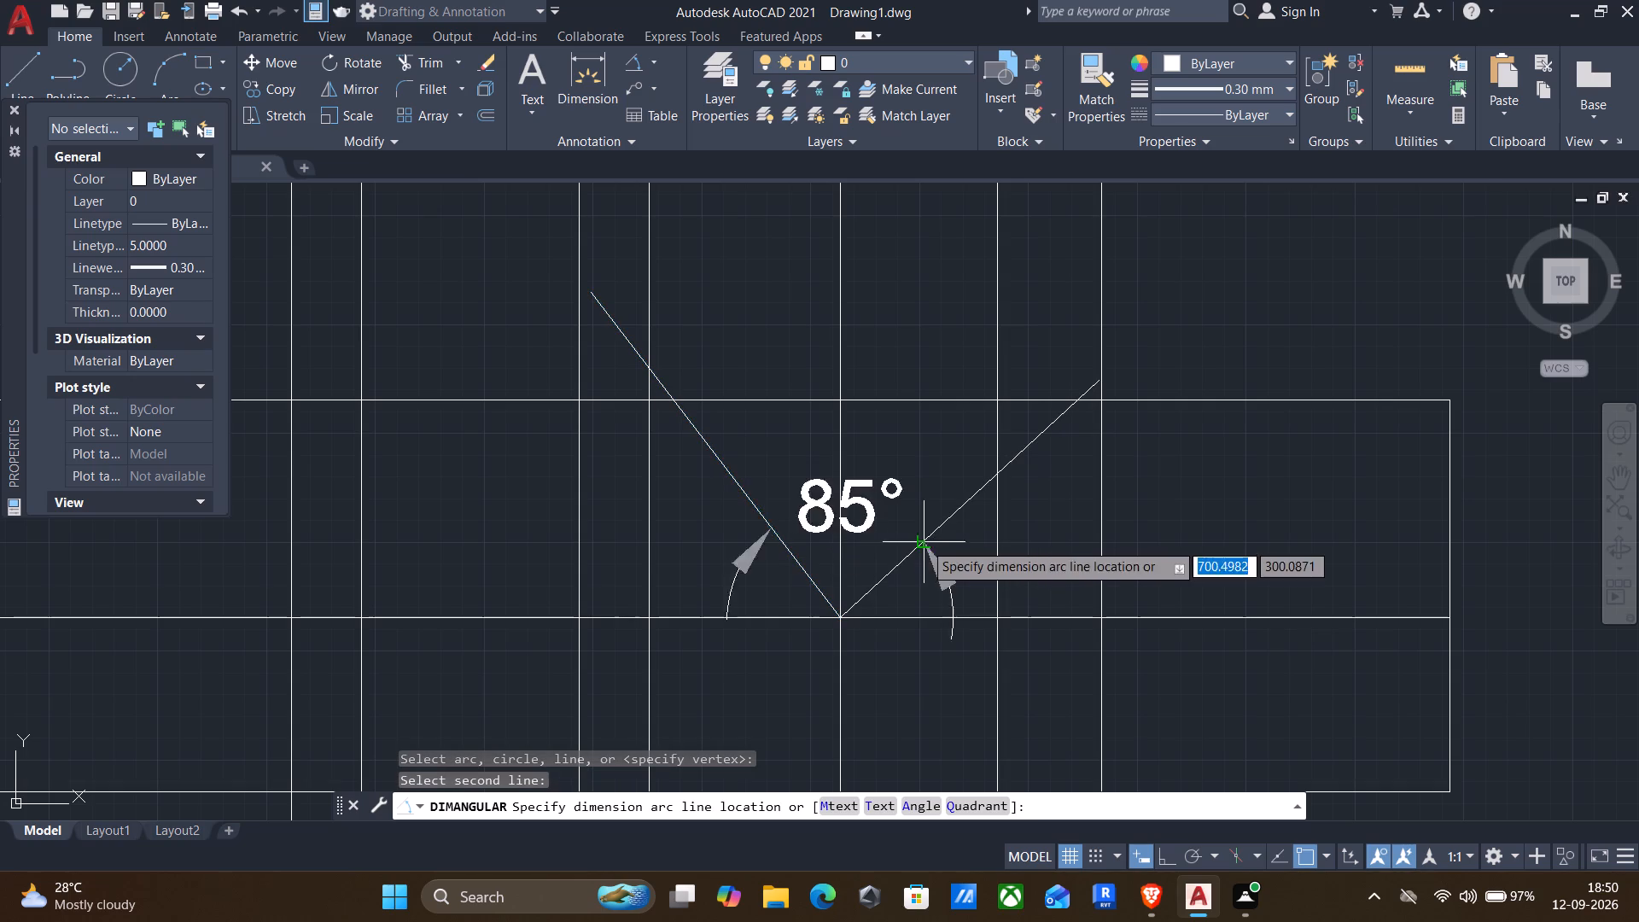
click(882, 317)
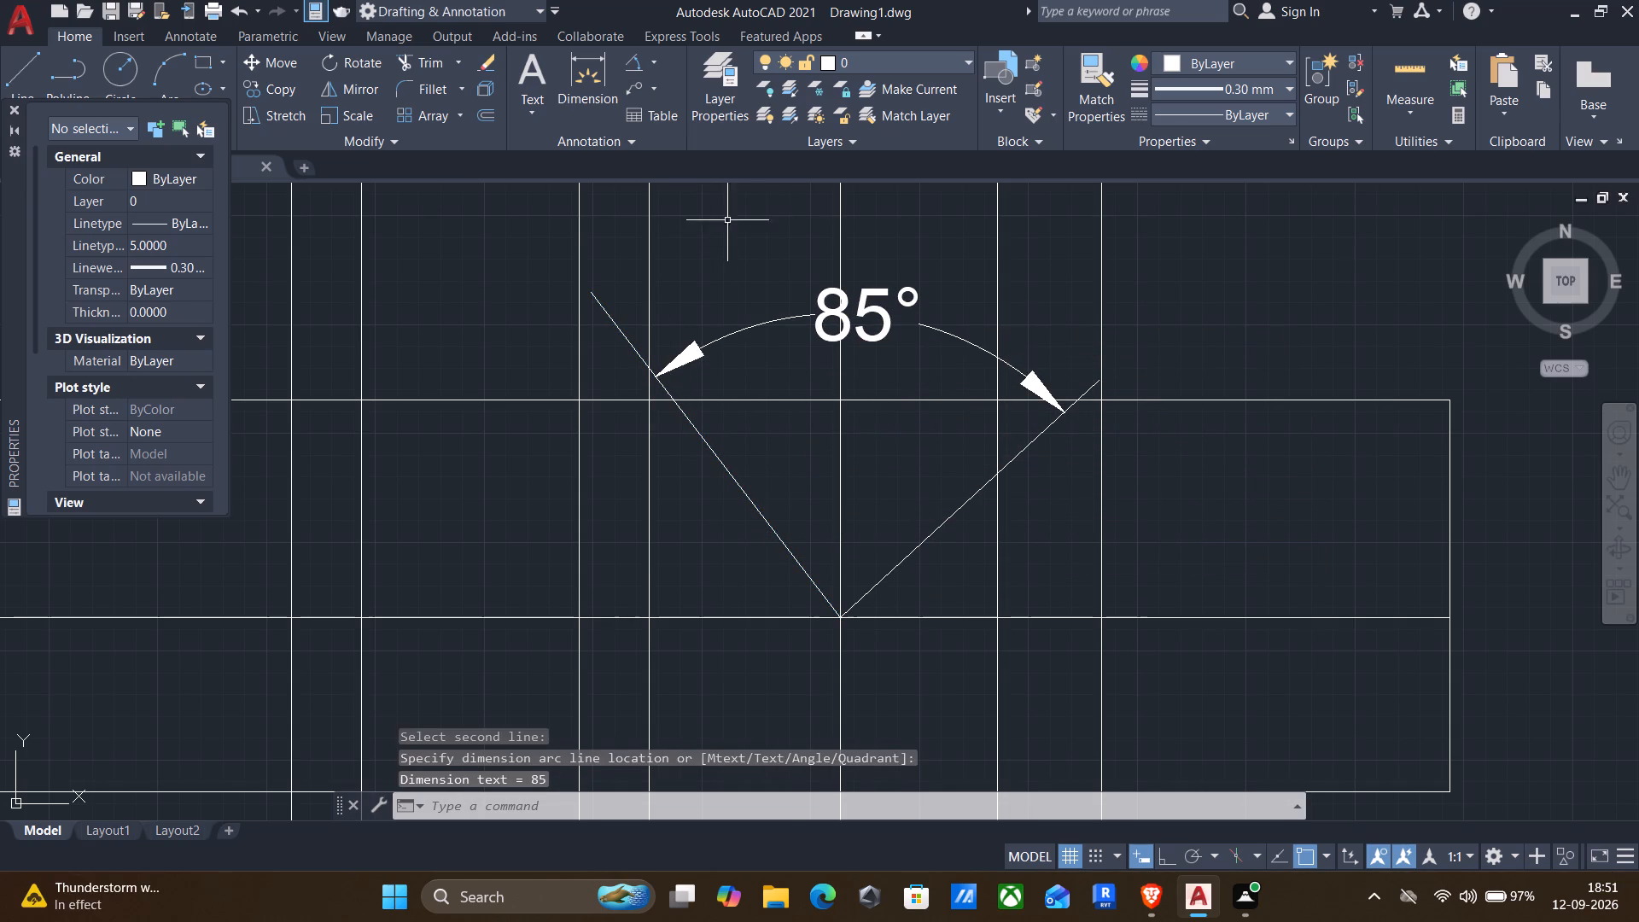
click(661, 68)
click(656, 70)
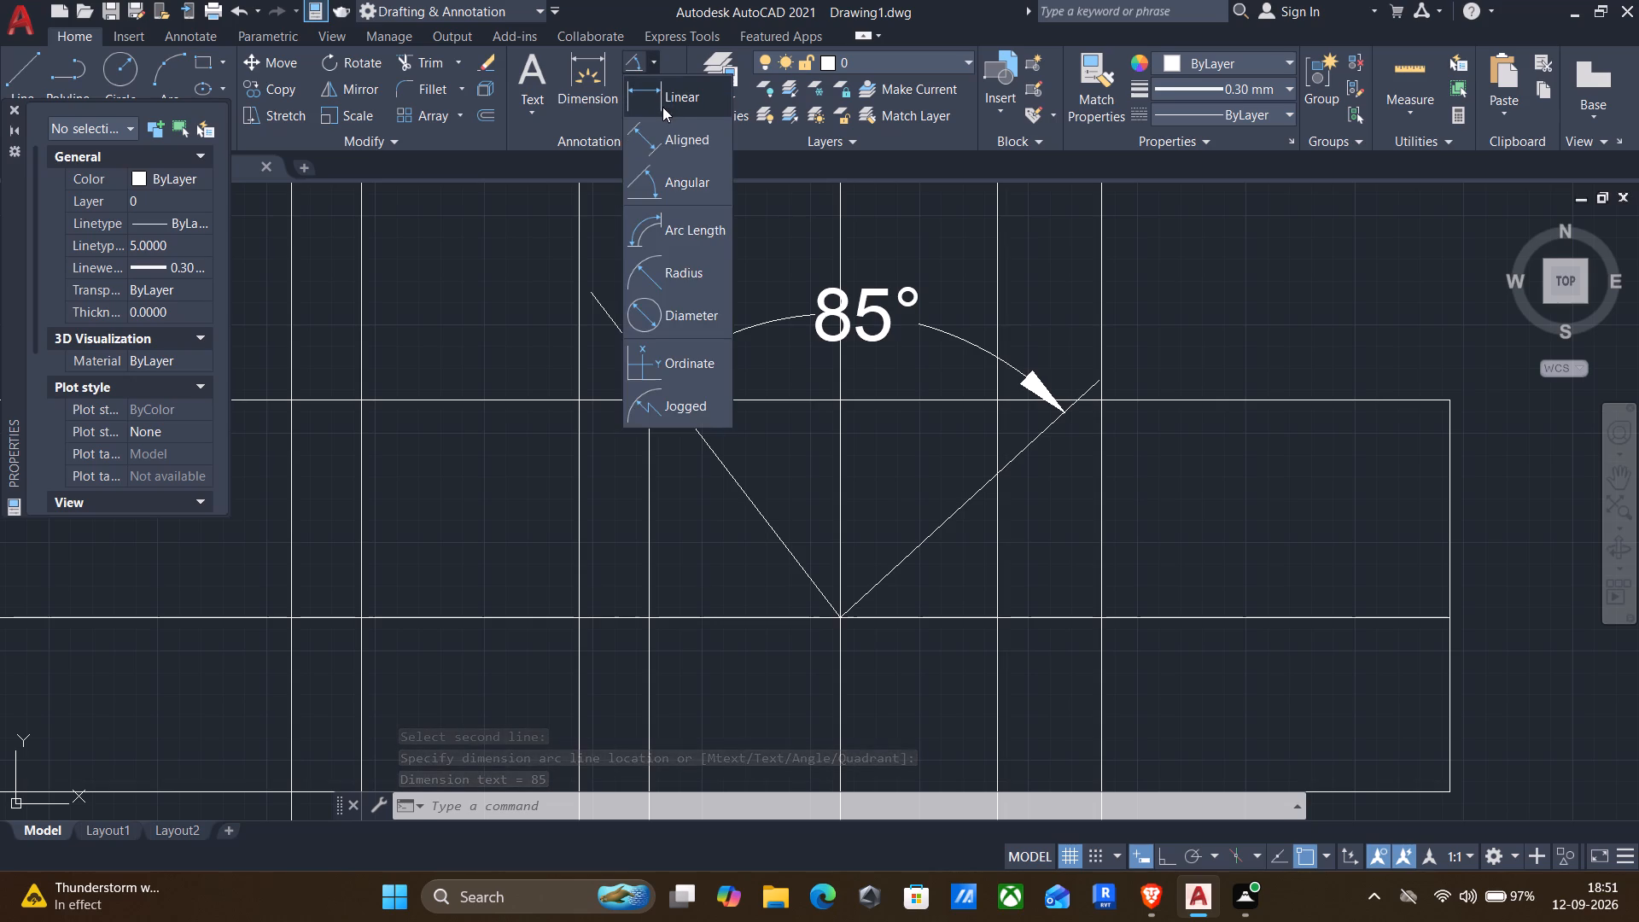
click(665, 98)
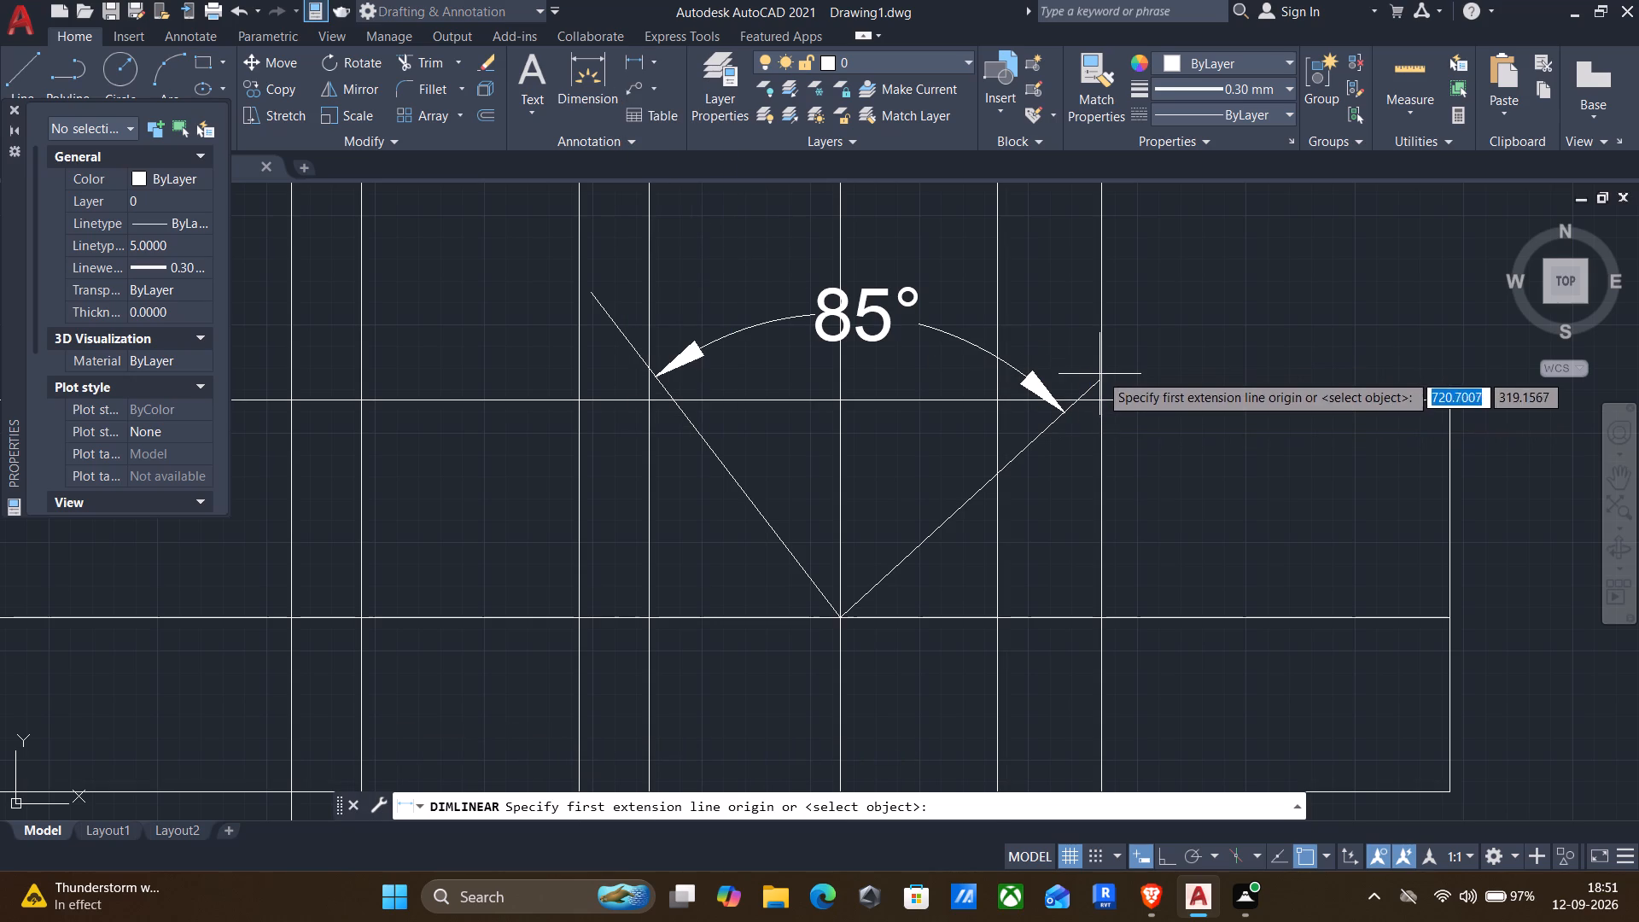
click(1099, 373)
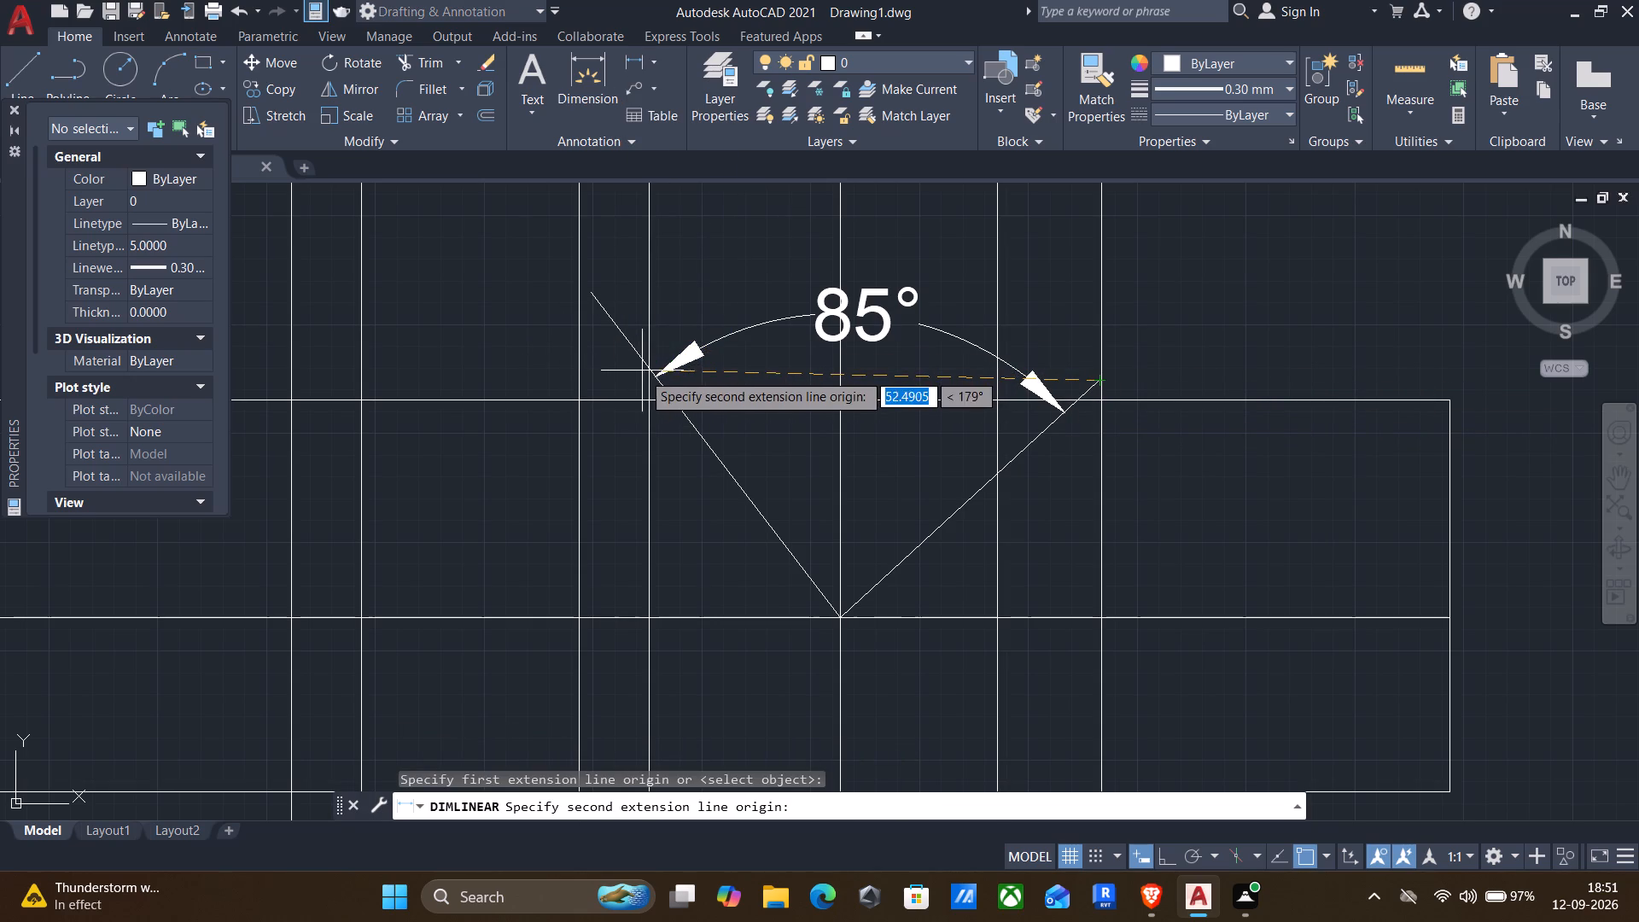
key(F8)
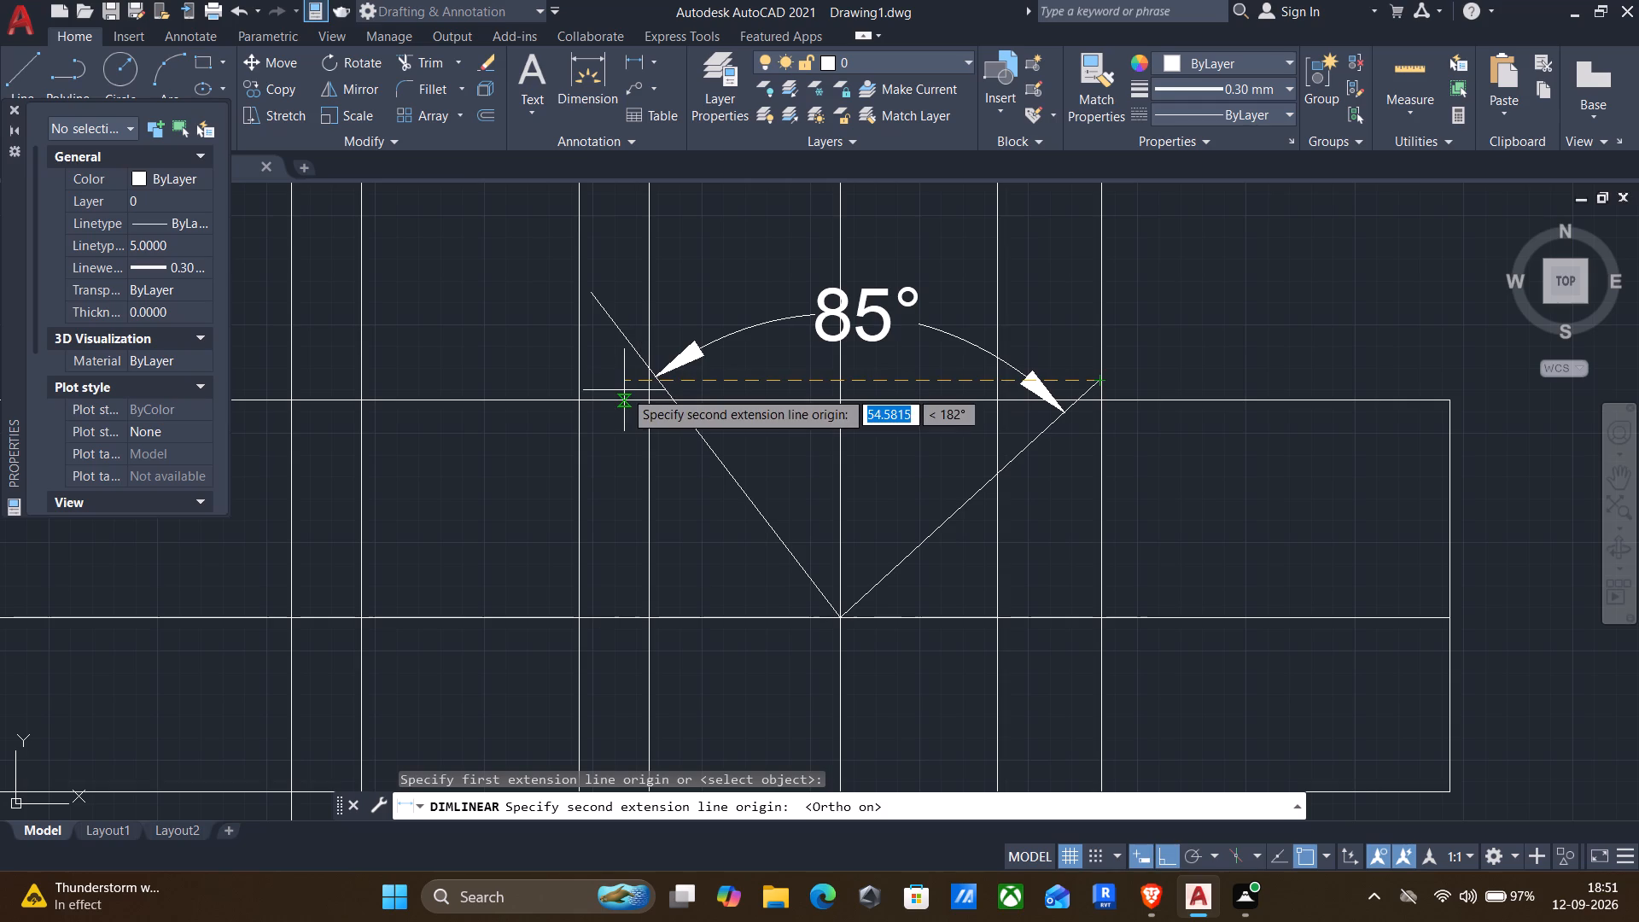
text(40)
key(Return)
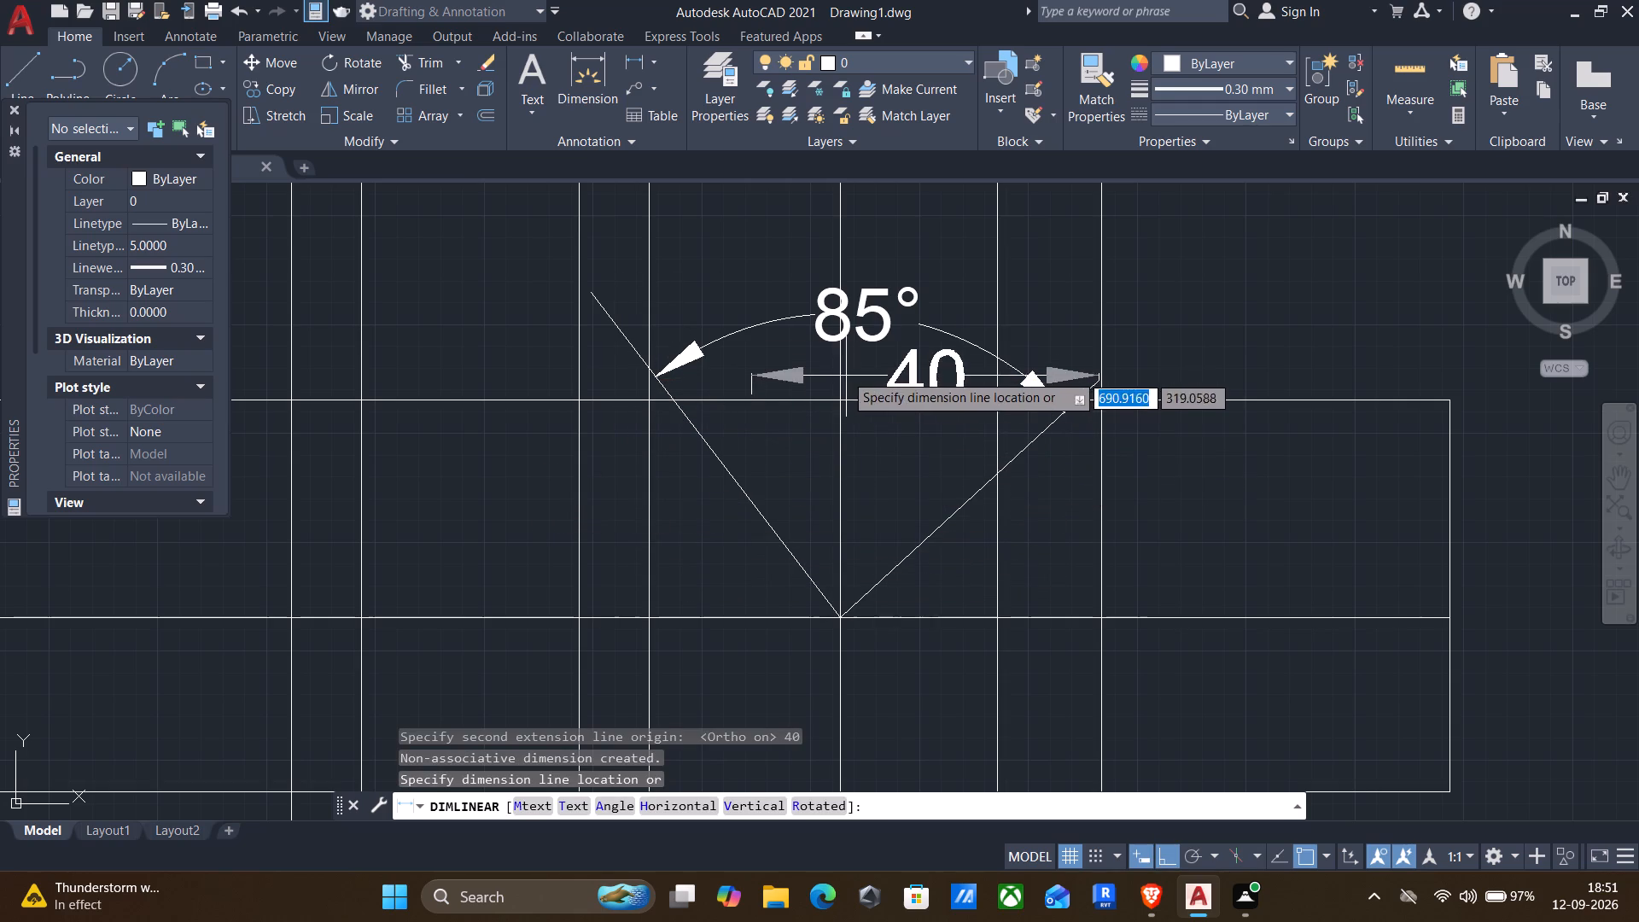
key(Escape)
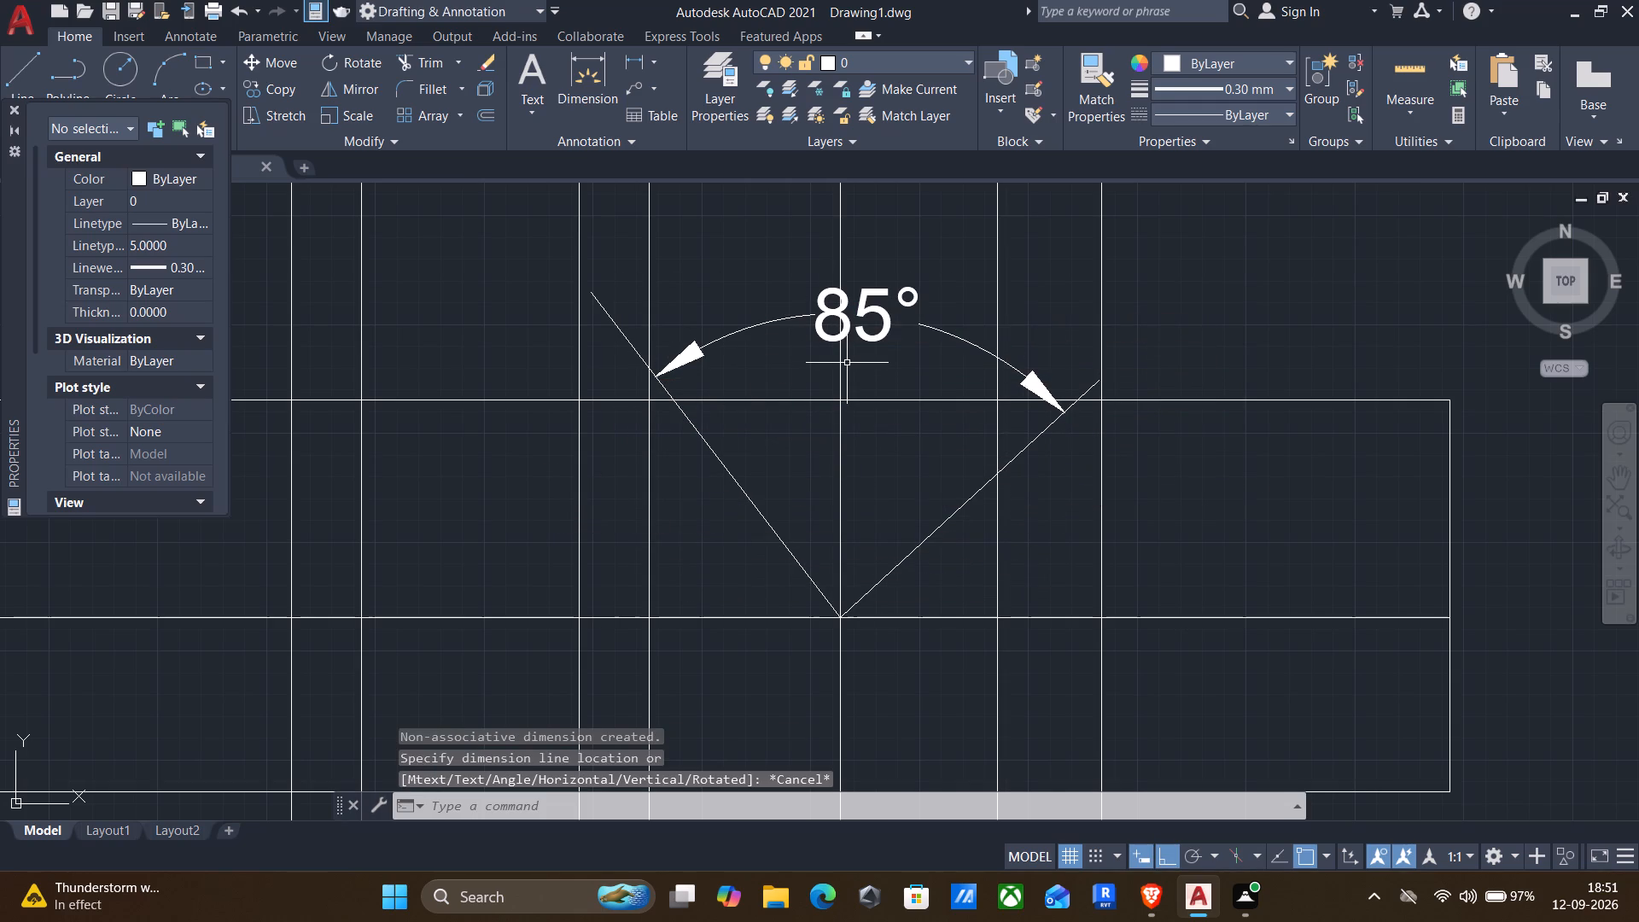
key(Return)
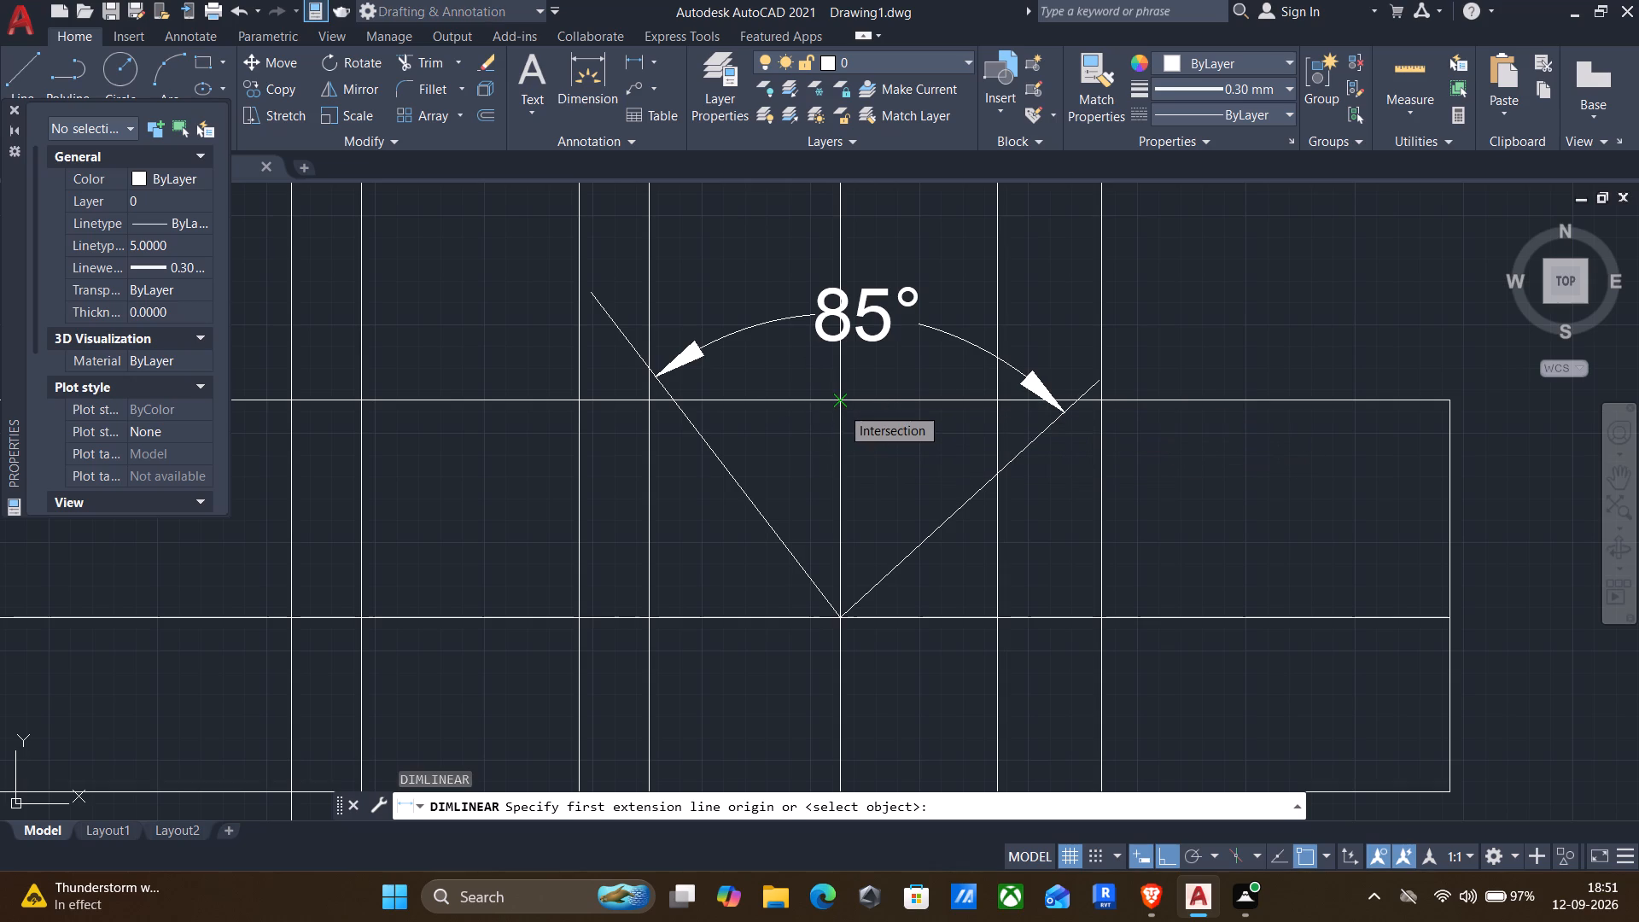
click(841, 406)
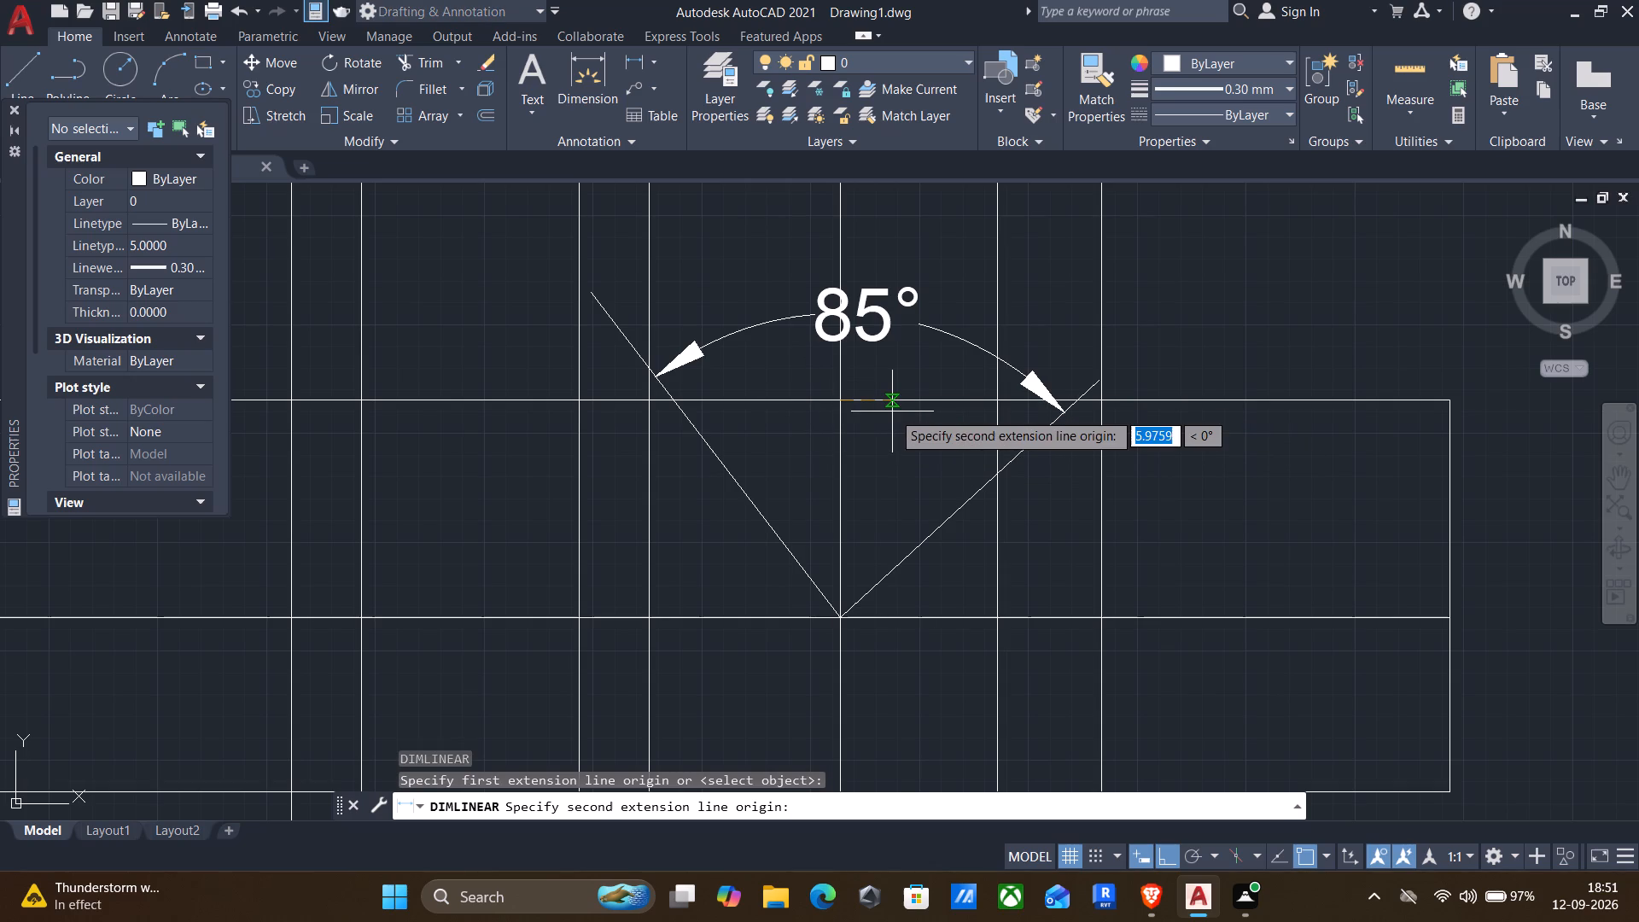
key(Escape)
Draw a line 20 to the right along the top edge from the V's centre vertical, ending in an upward tick about 1 high.
key(l)
key(Return)
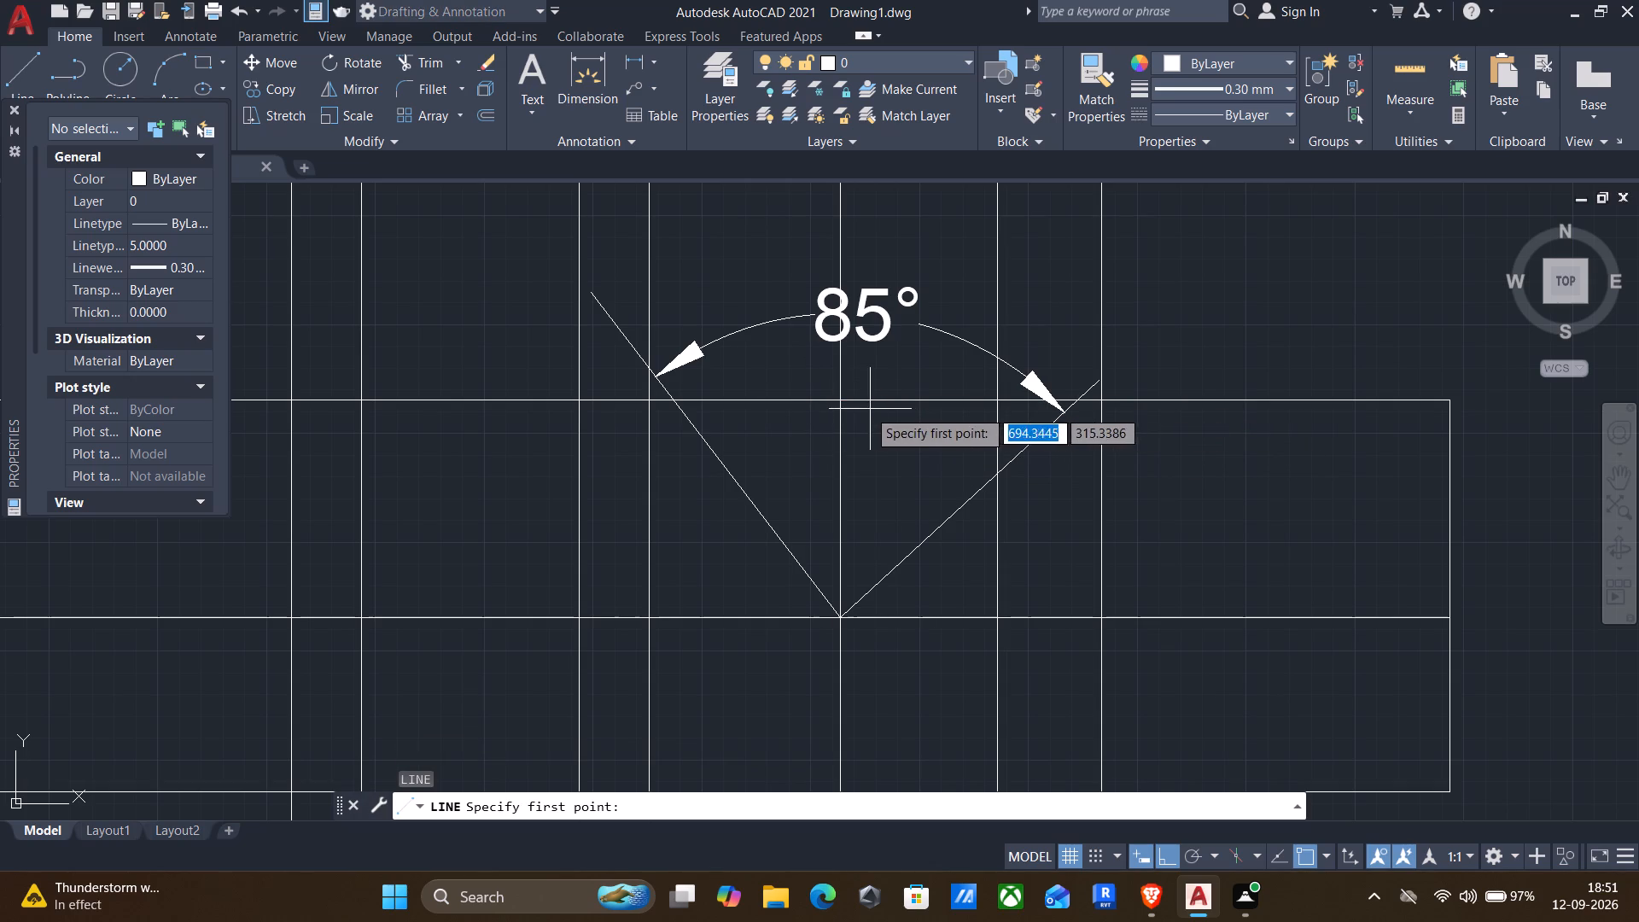
click(838, 396)
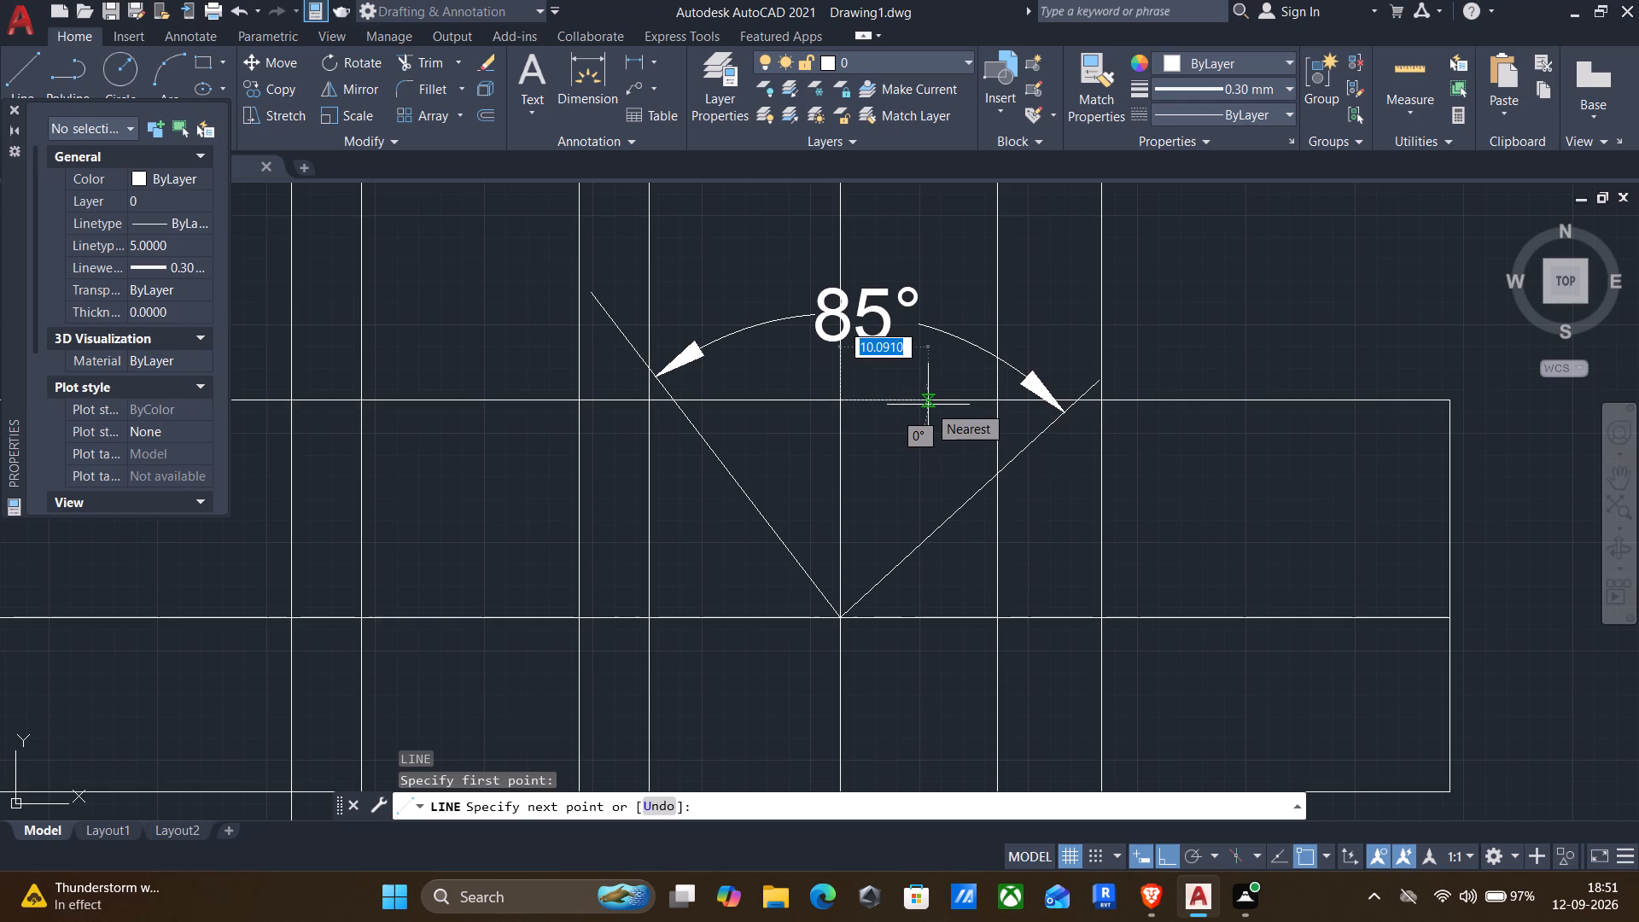
text(20)
key(Return)
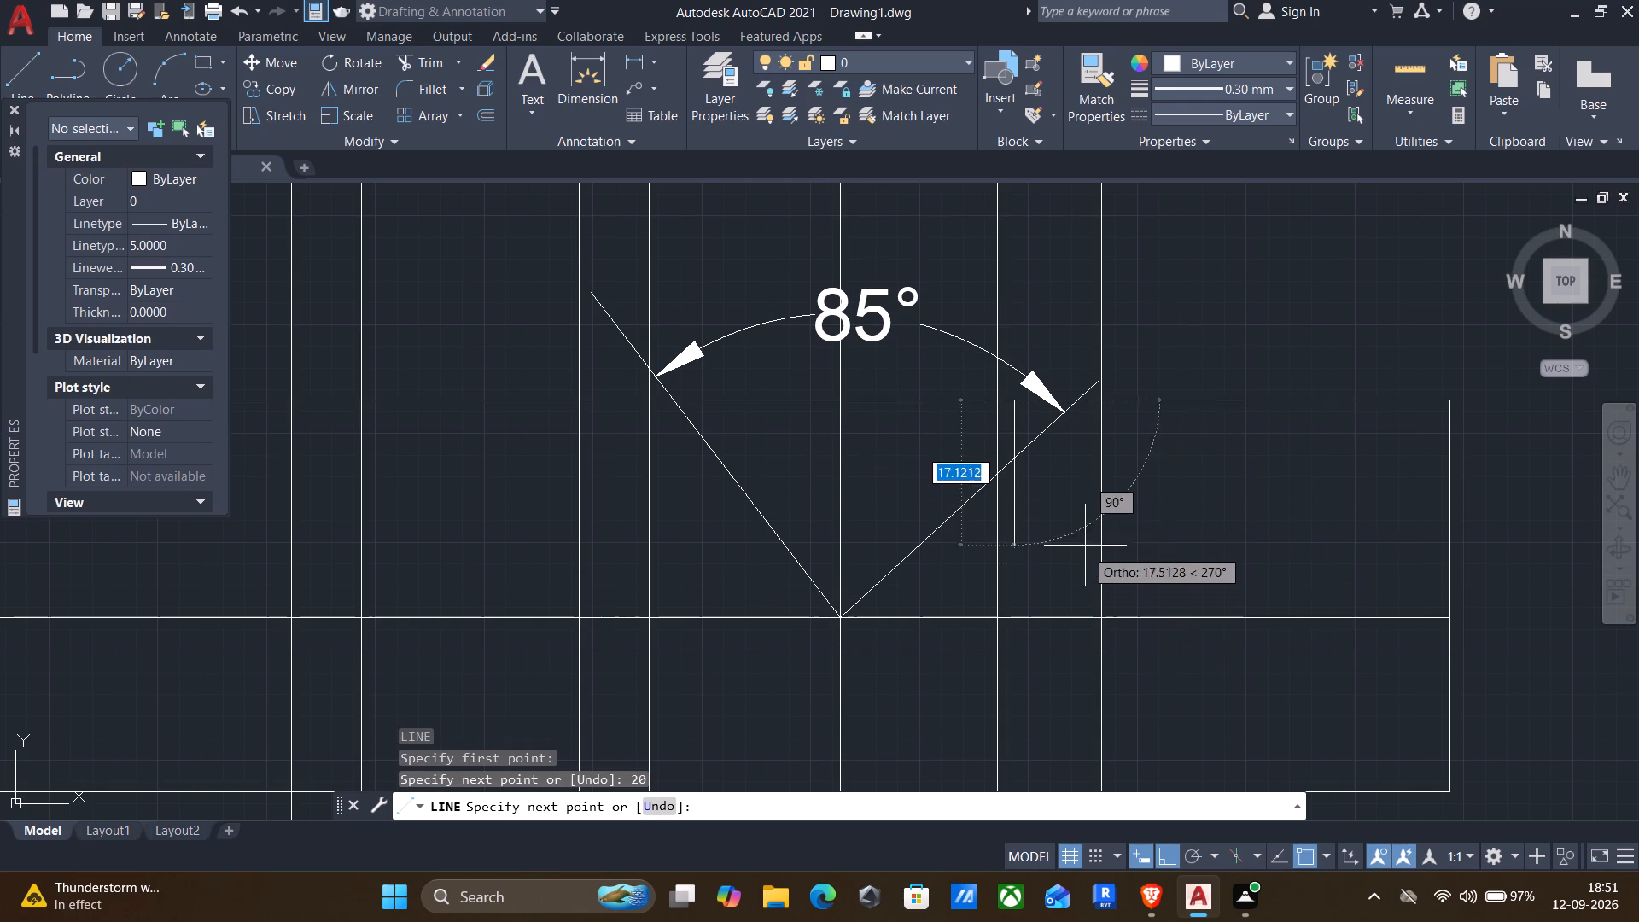
scroll(1059, 428, up, 3)
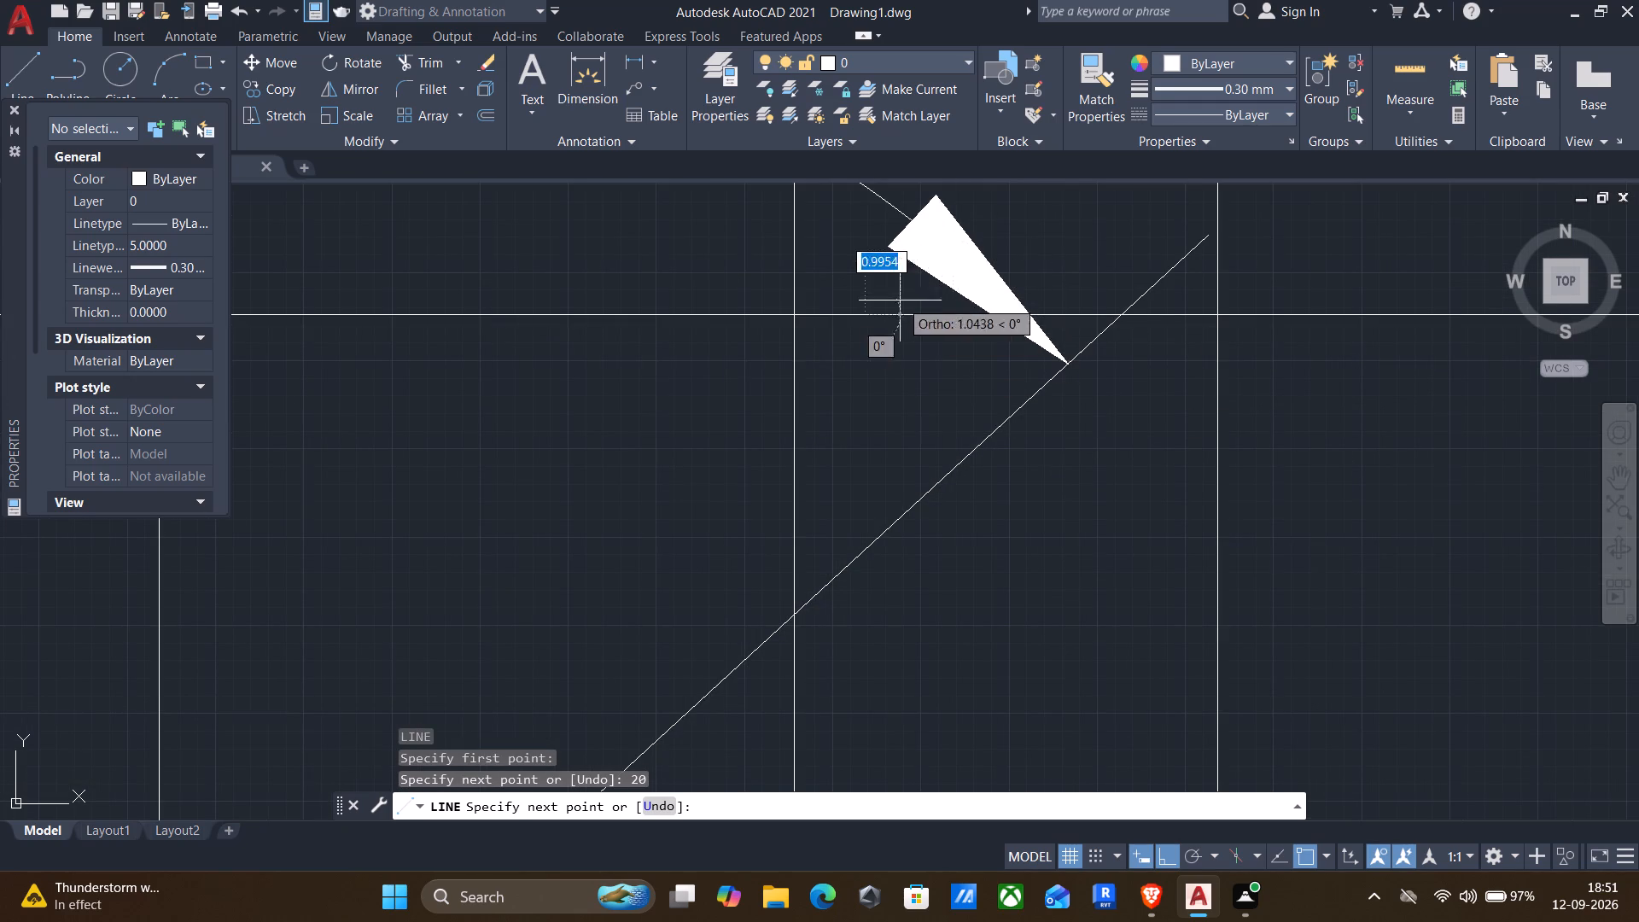
click(866, 277)
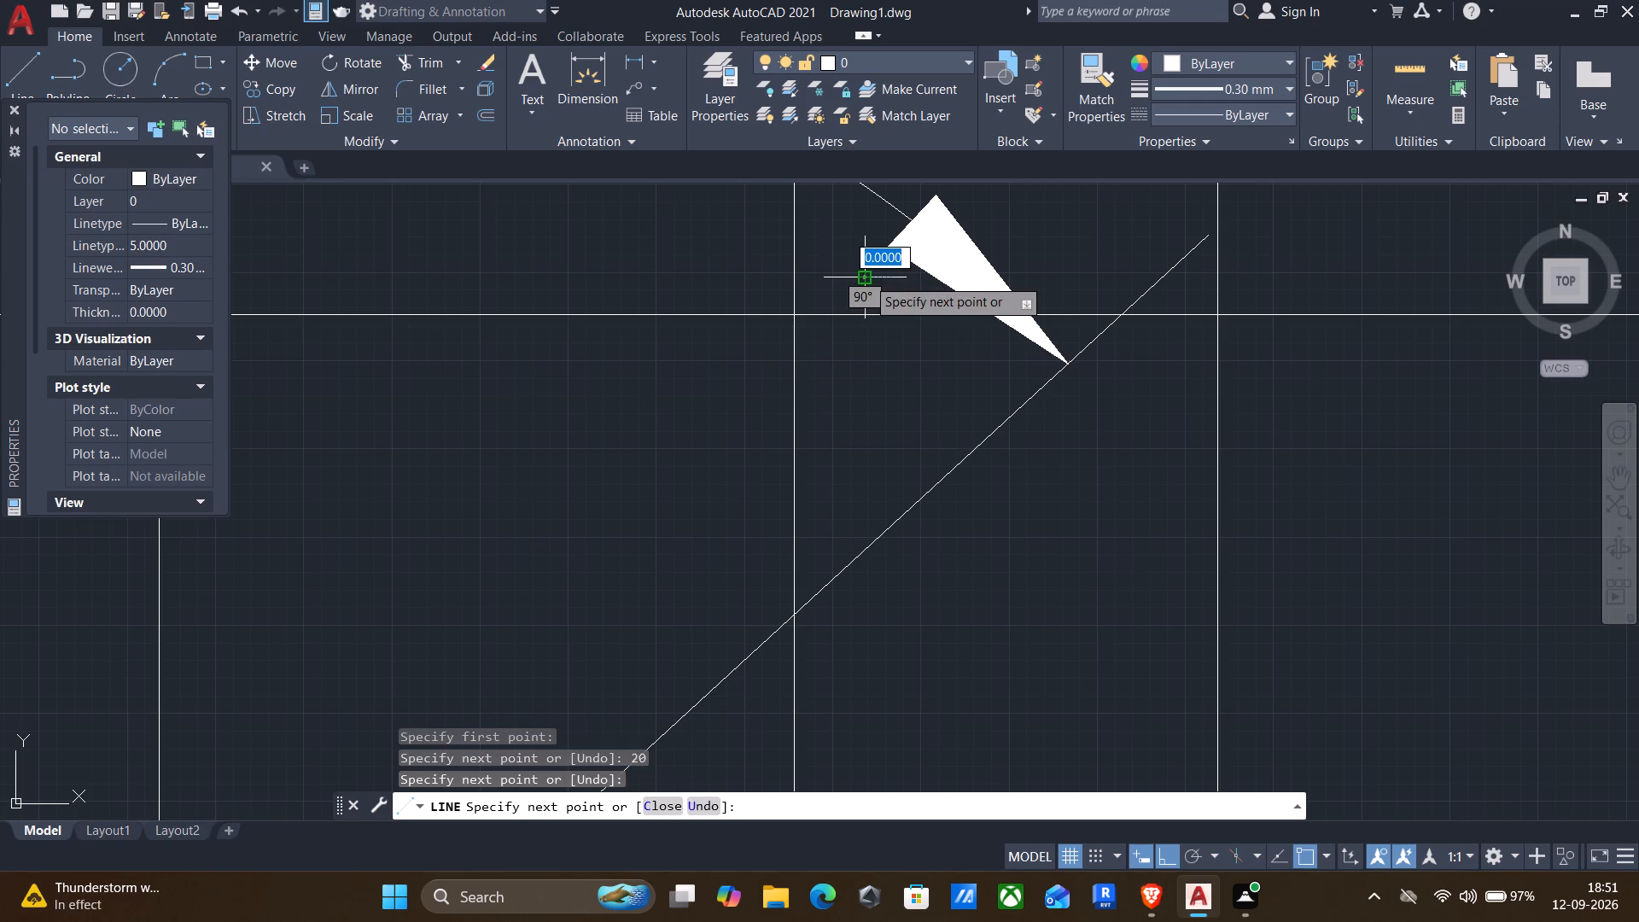
key(Return)
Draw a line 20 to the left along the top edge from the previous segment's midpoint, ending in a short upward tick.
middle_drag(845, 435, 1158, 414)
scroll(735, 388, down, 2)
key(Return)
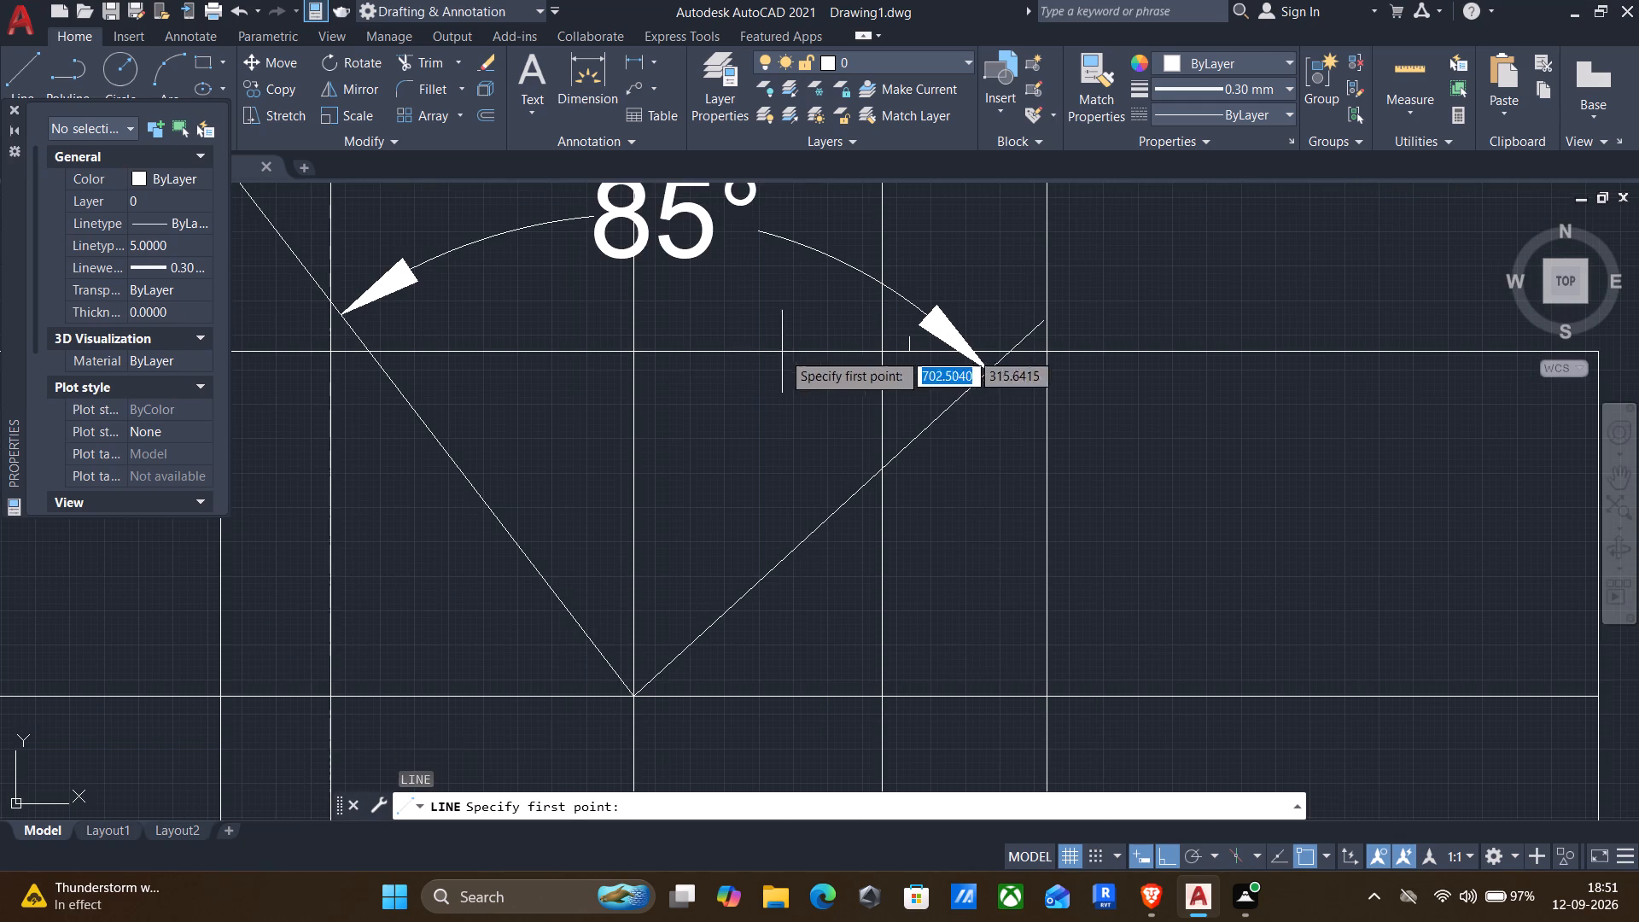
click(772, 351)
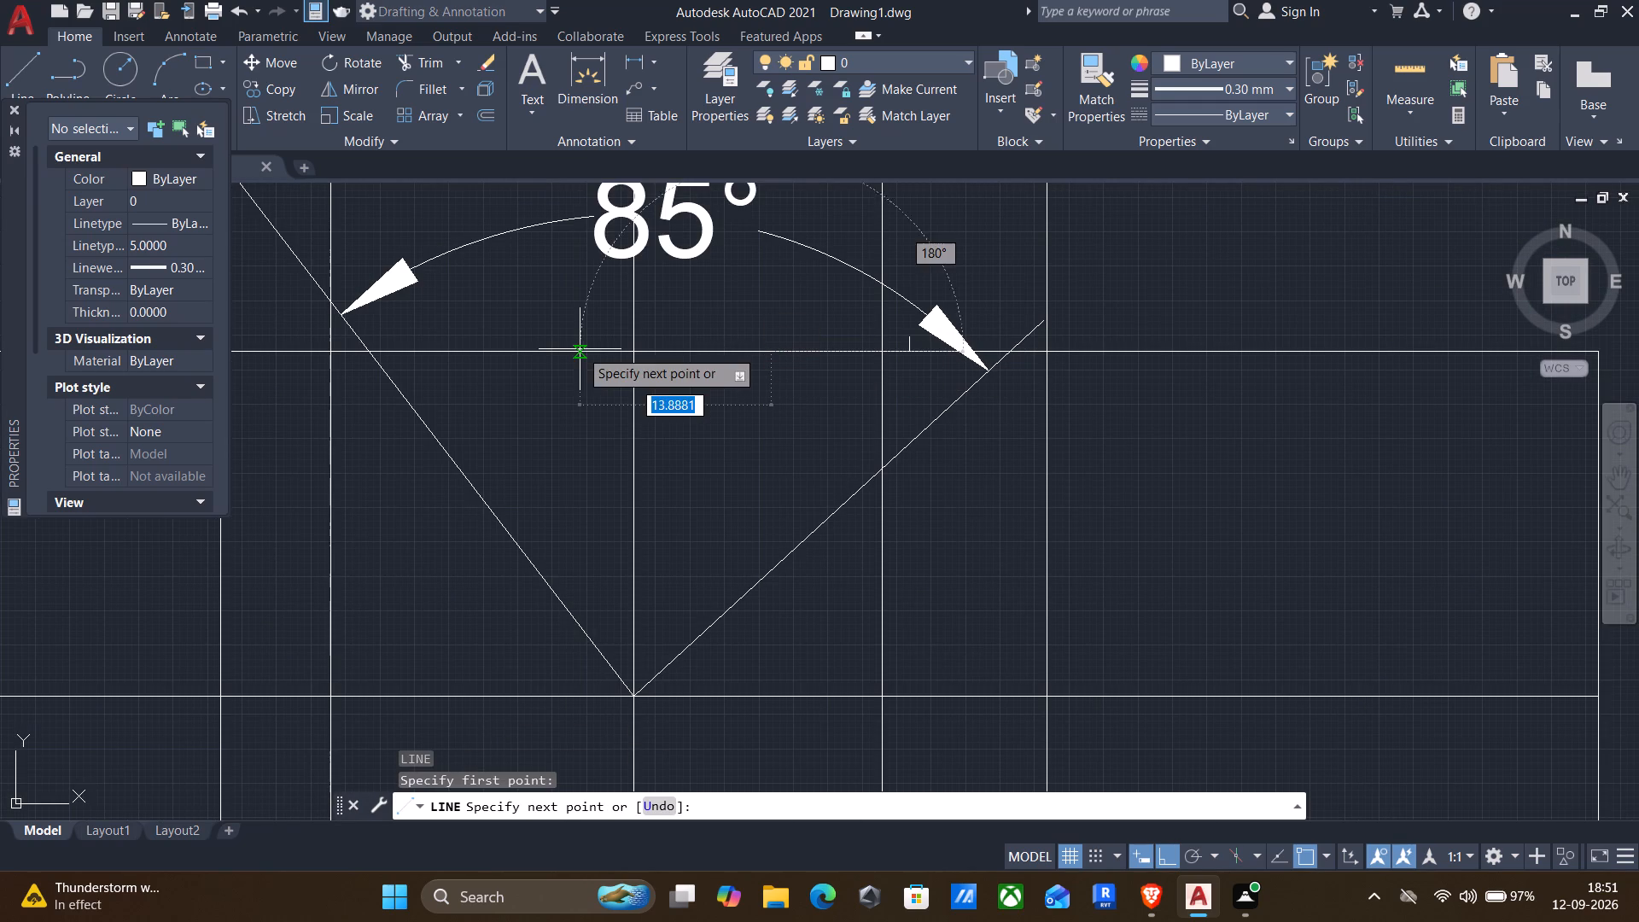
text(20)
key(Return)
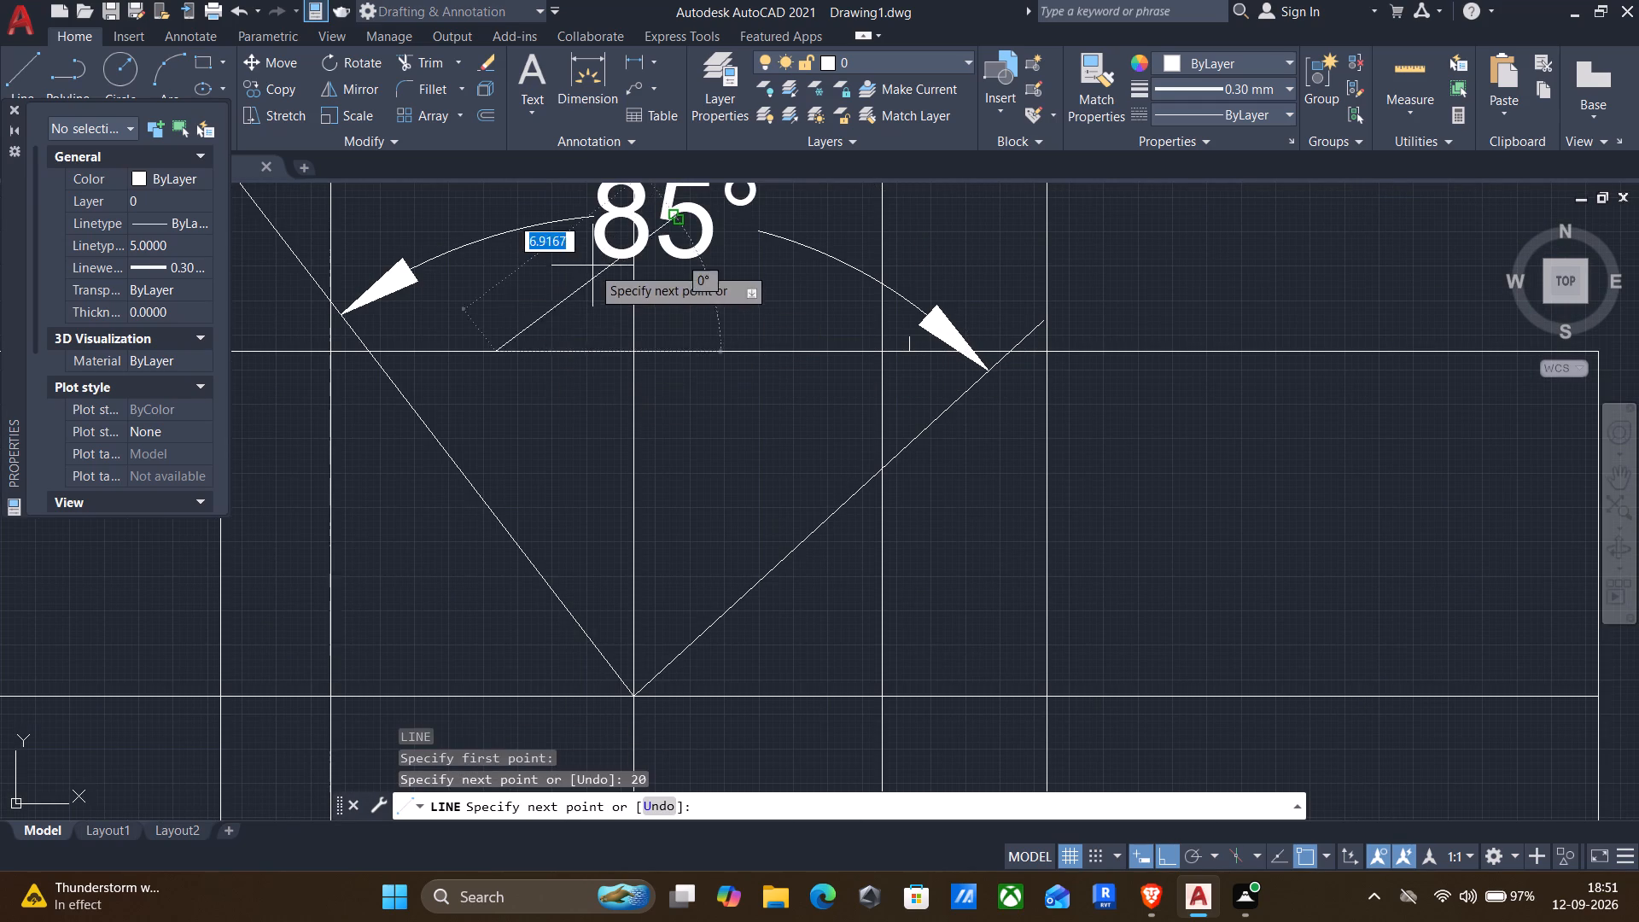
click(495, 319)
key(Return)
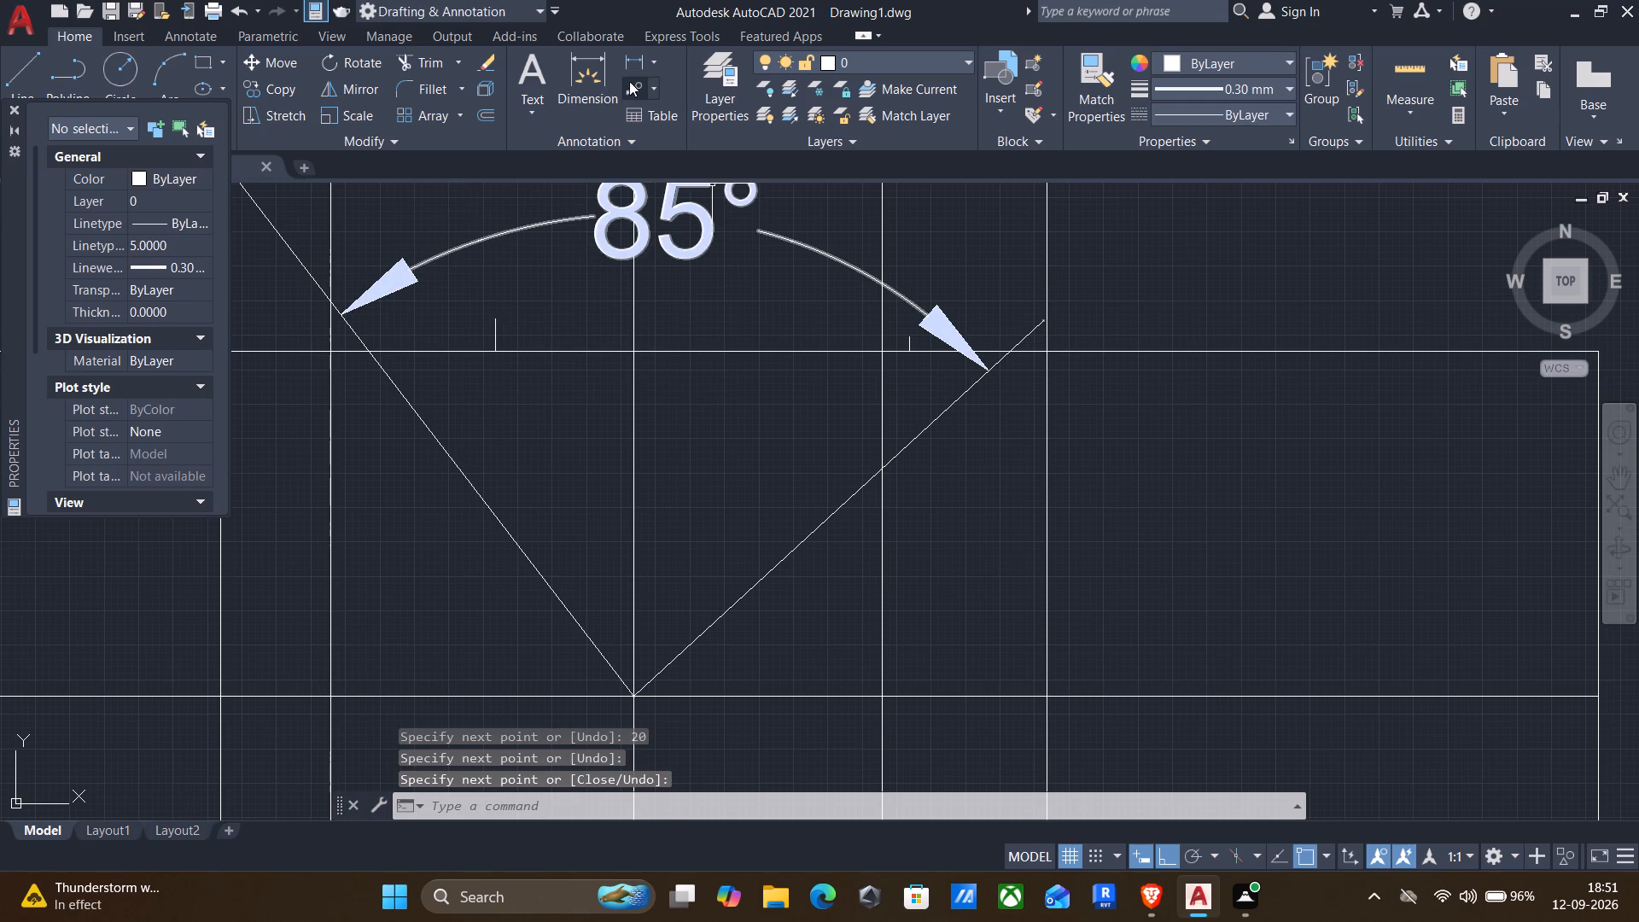
Check the horizontal distance between the two tick bases with a linear dimension, without placing it.
click(631, 59)
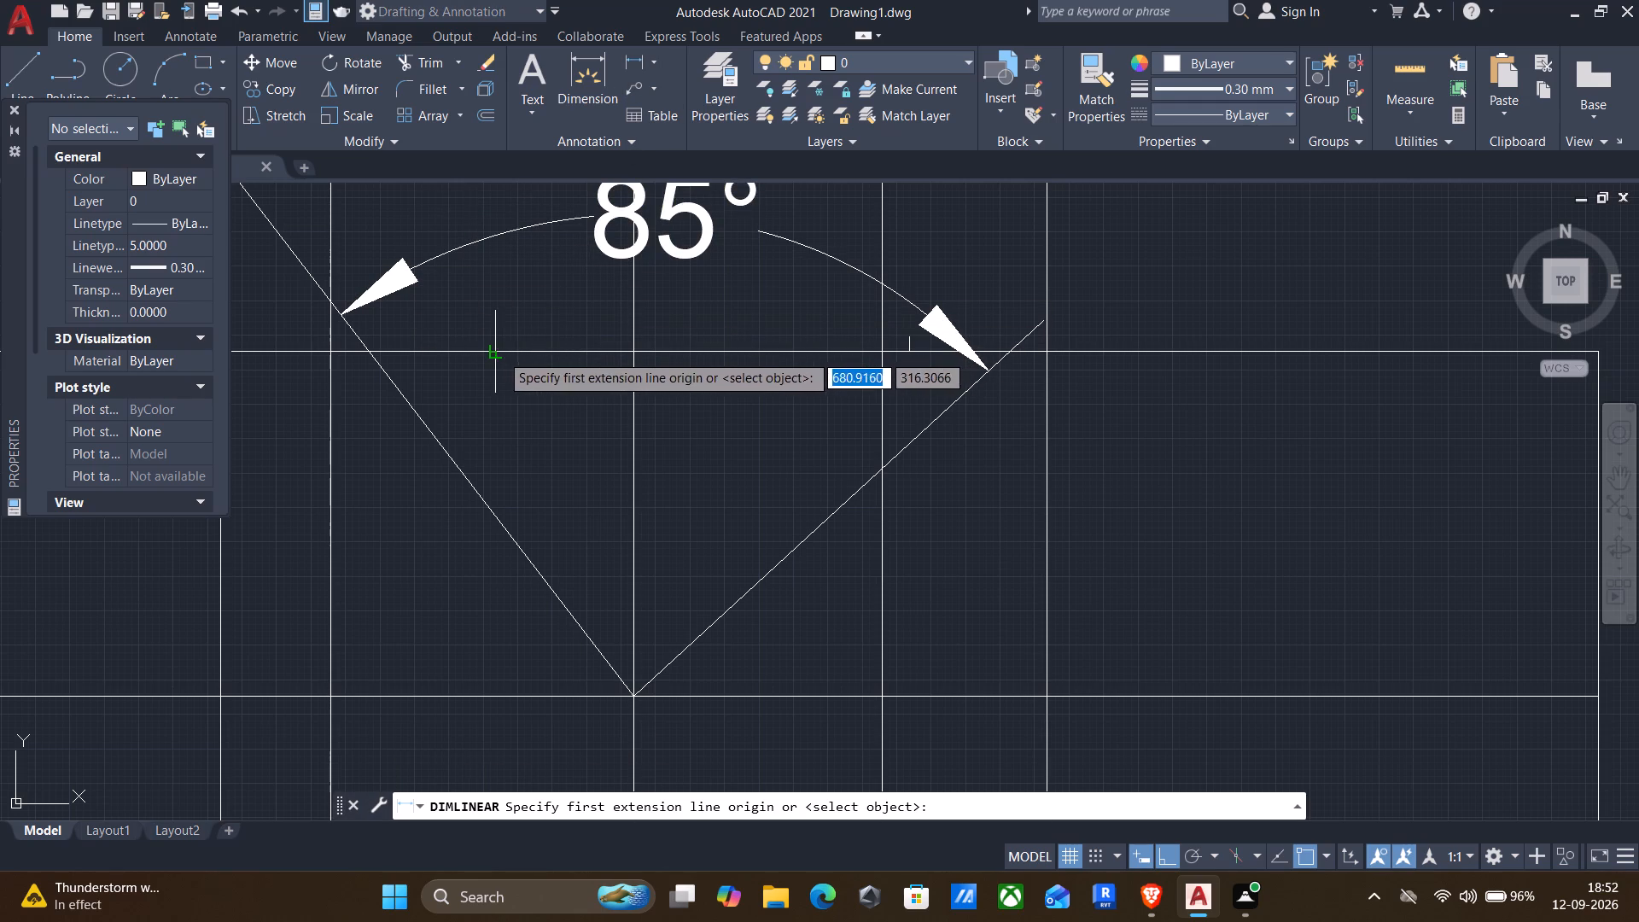
click(497, 353)
click(909, 357)
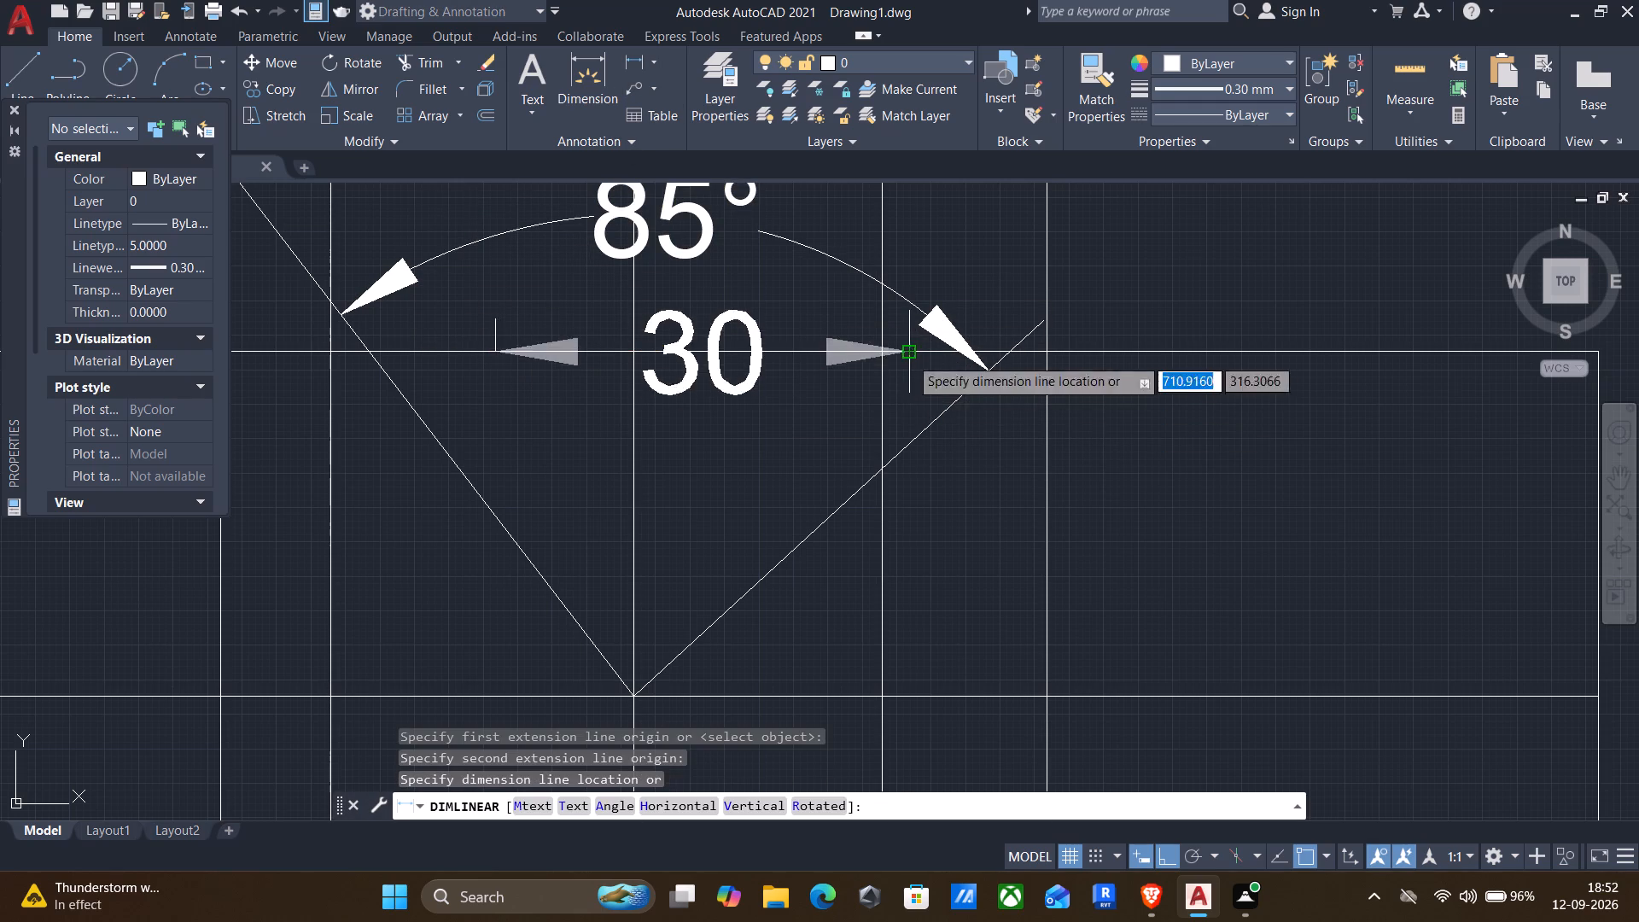
key(Escape)
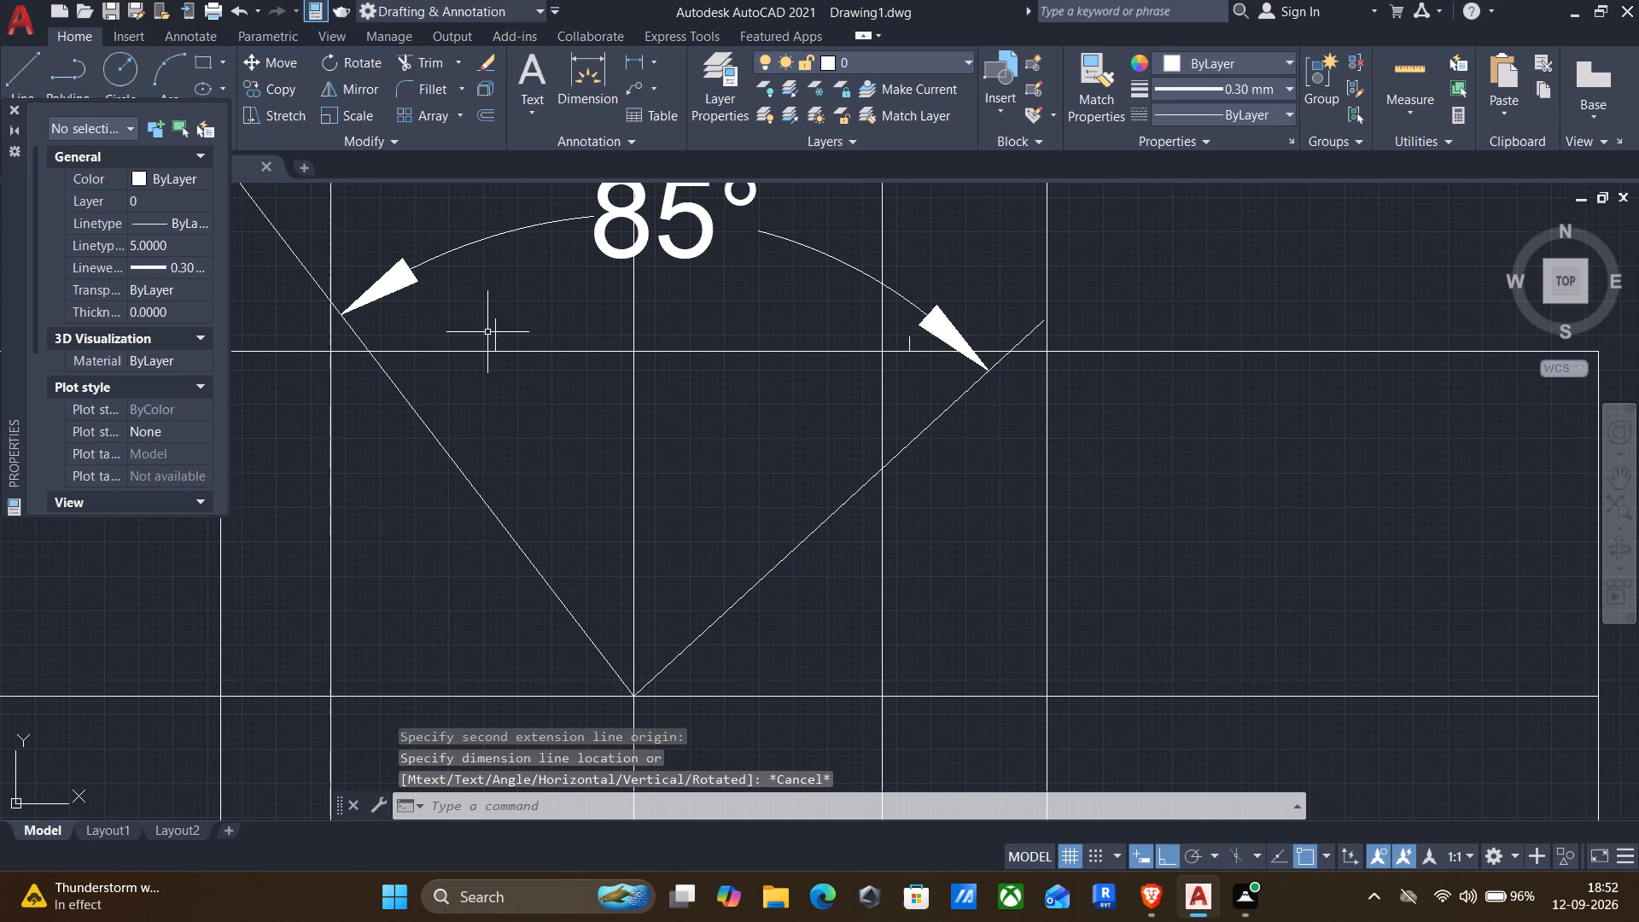
Replace the left-hand tick by drawing a line 40 to the left from the right-hand tick's base, ending in a short upward tick.
click(495, 330)
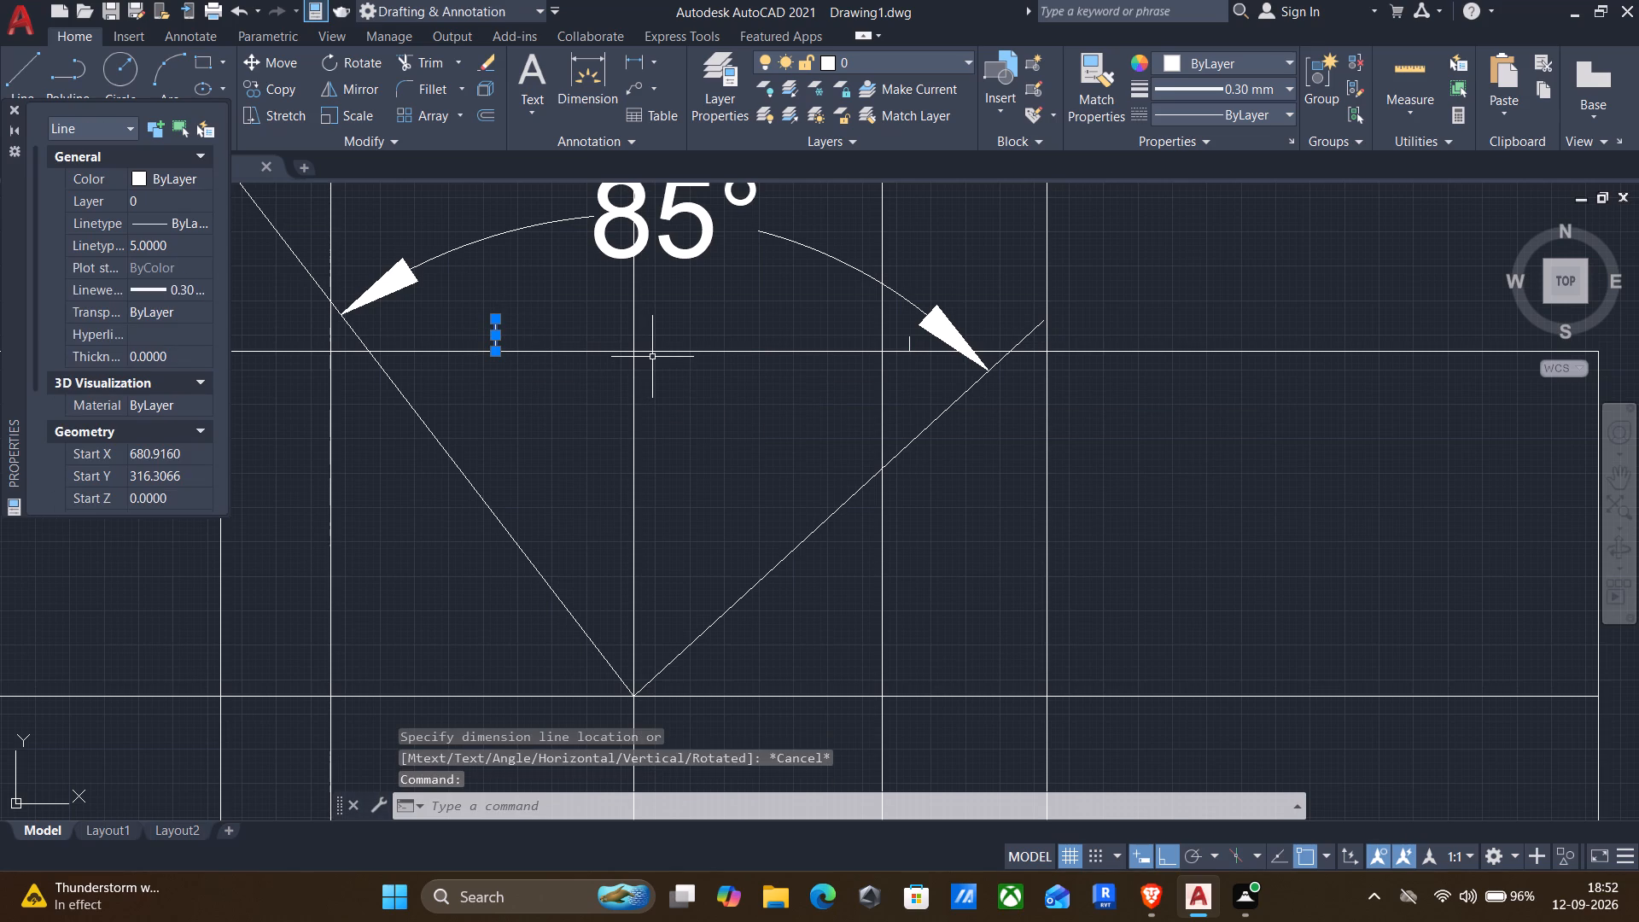
key(Delete)
key(l)
key(Return)
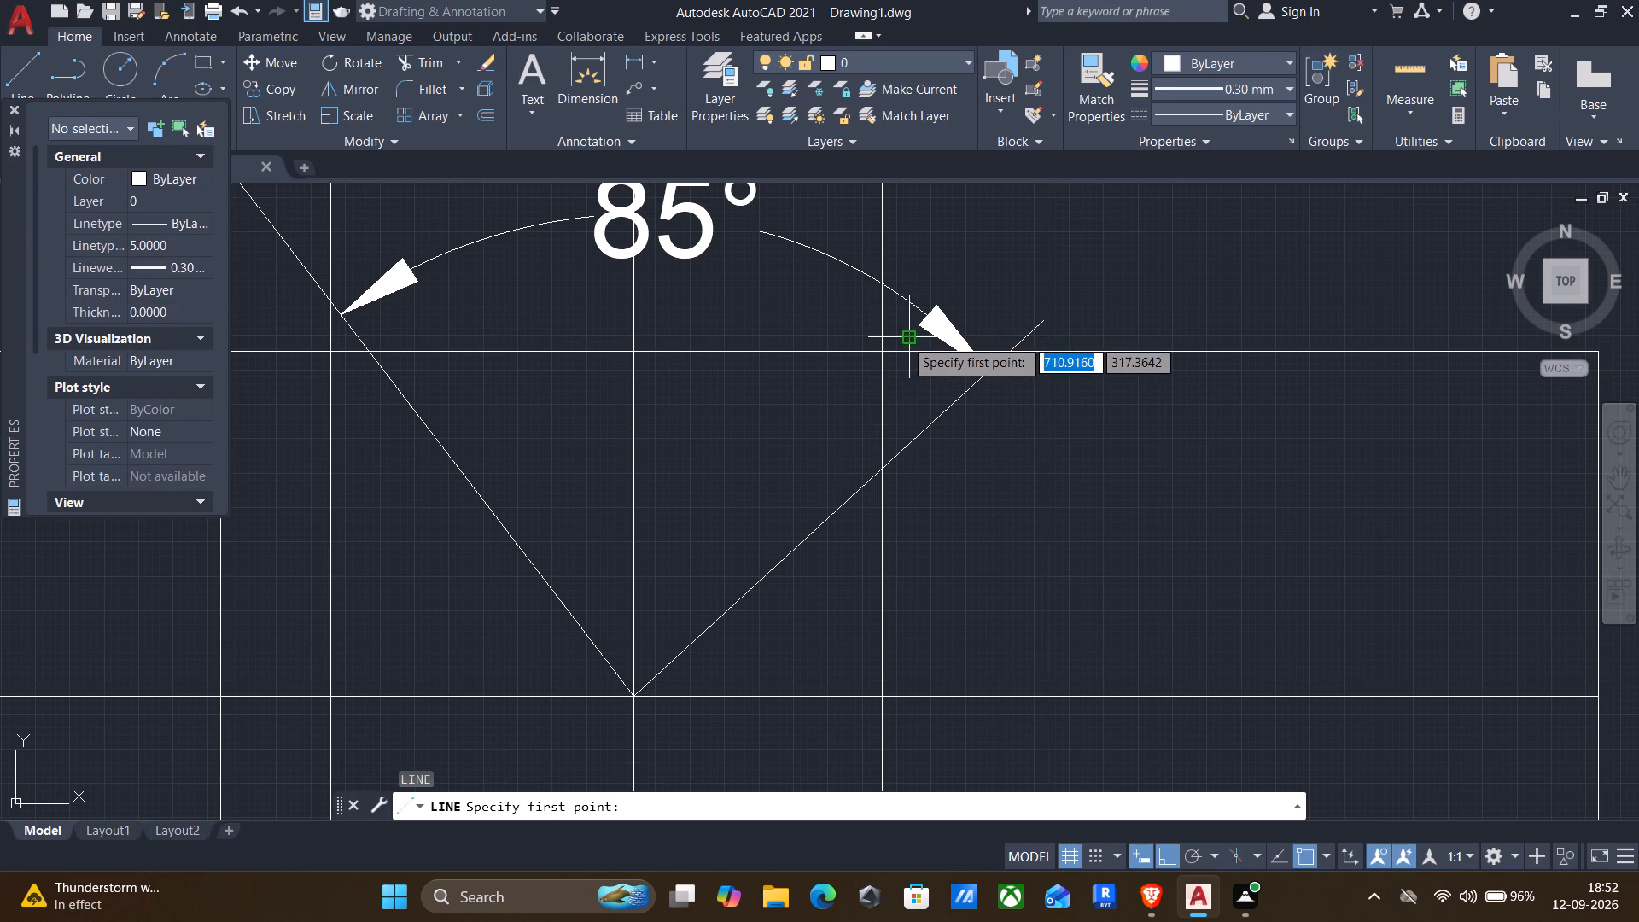
click(906, 350)
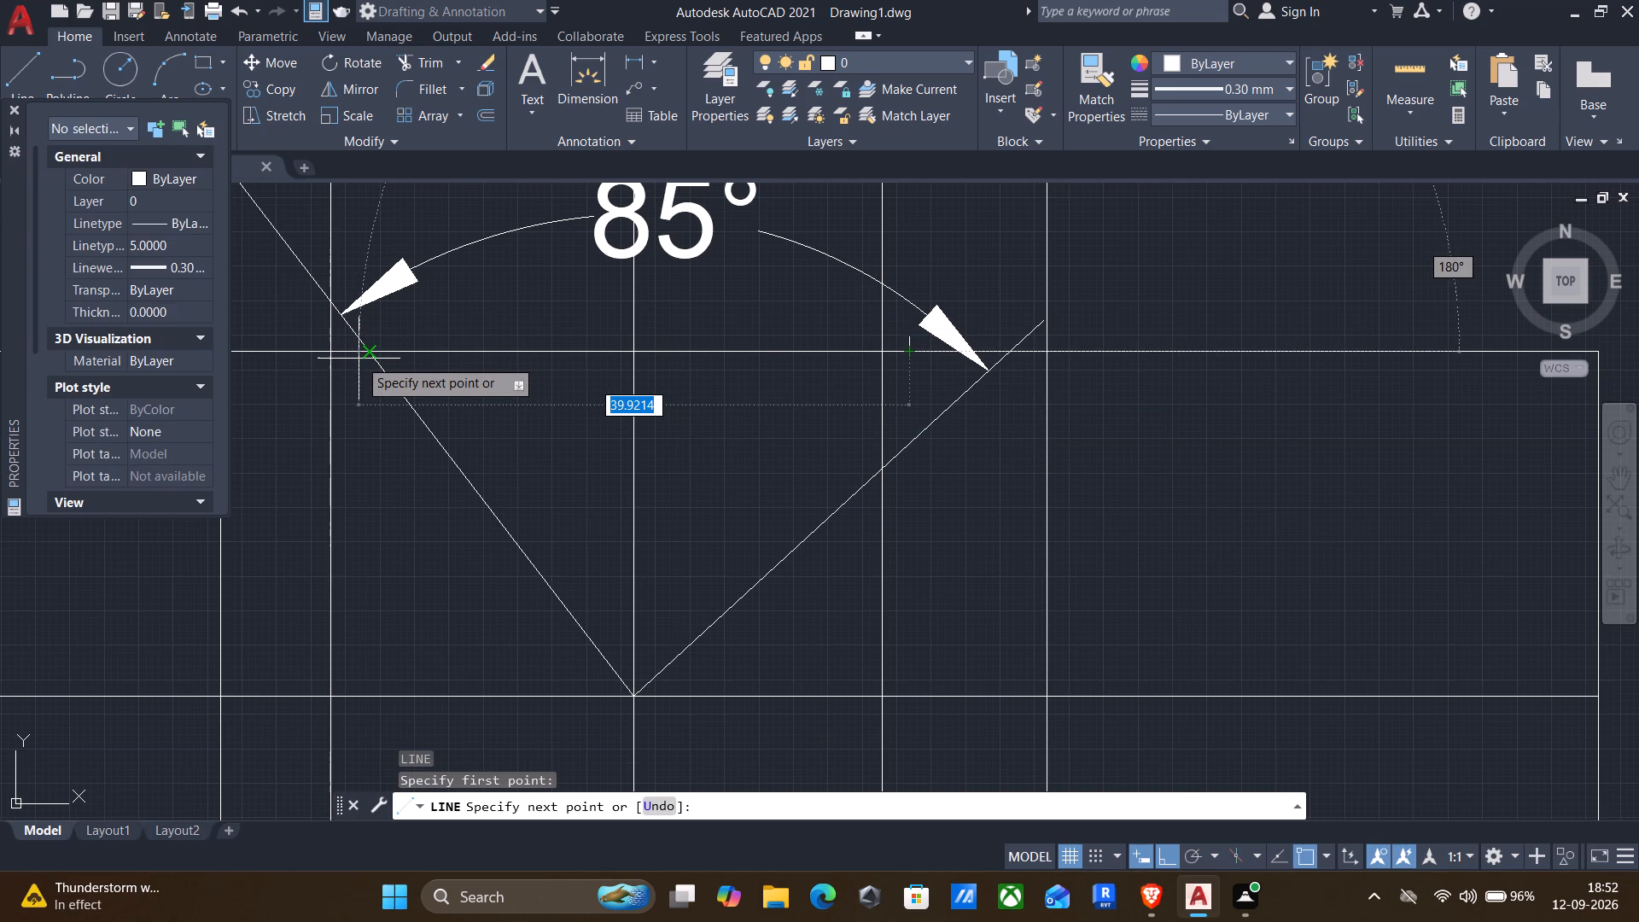
key(F8)
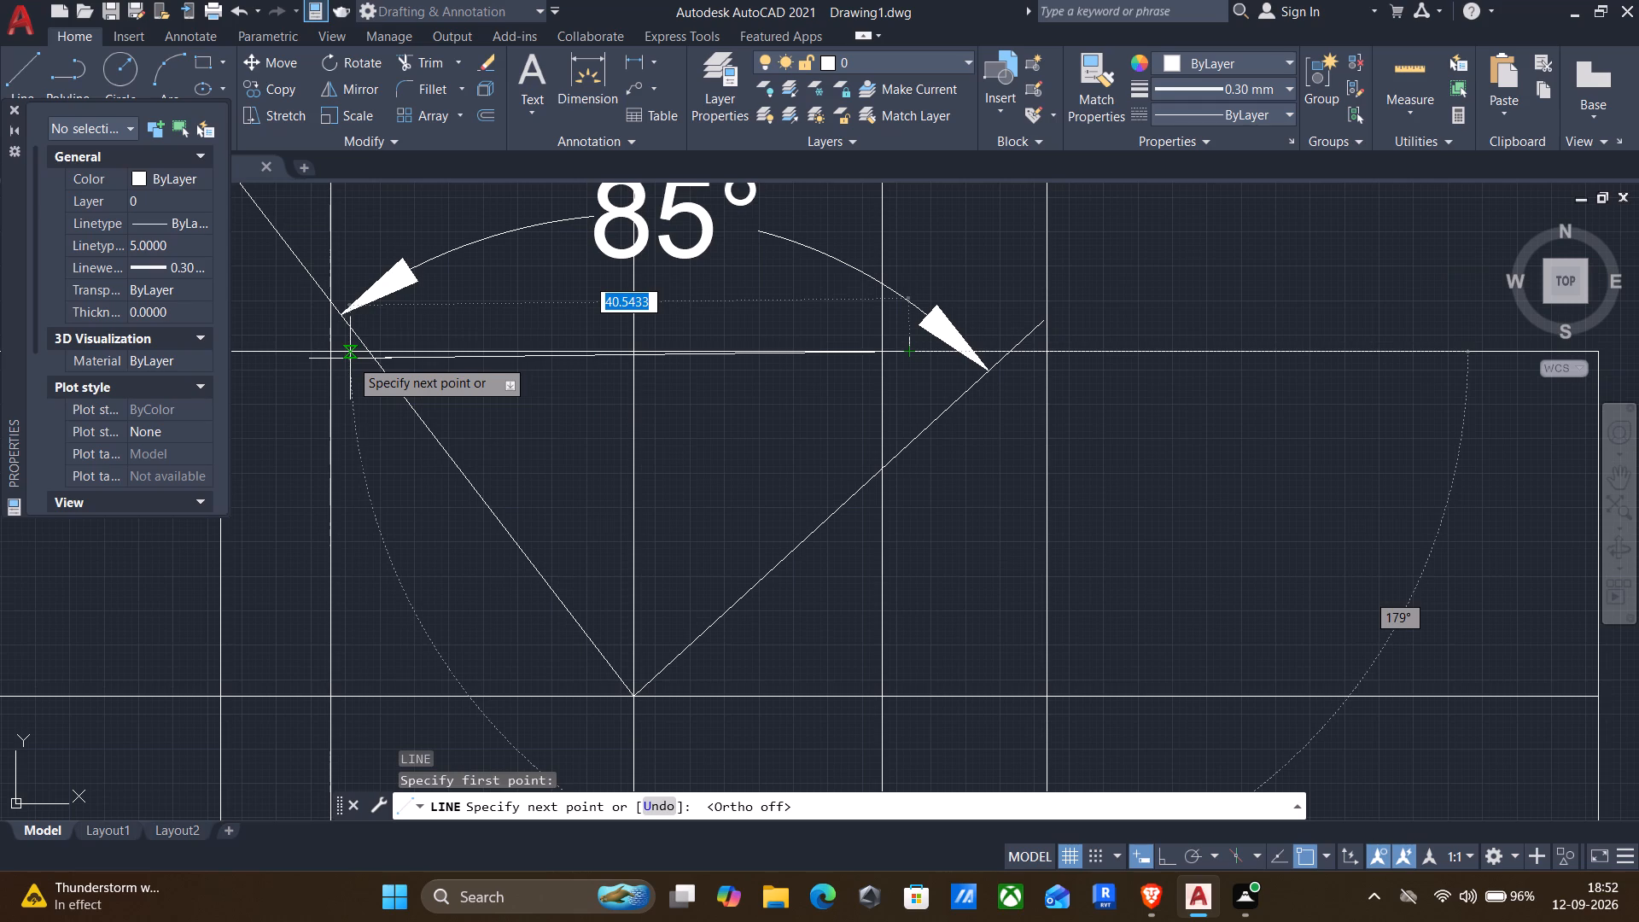
key(F8)
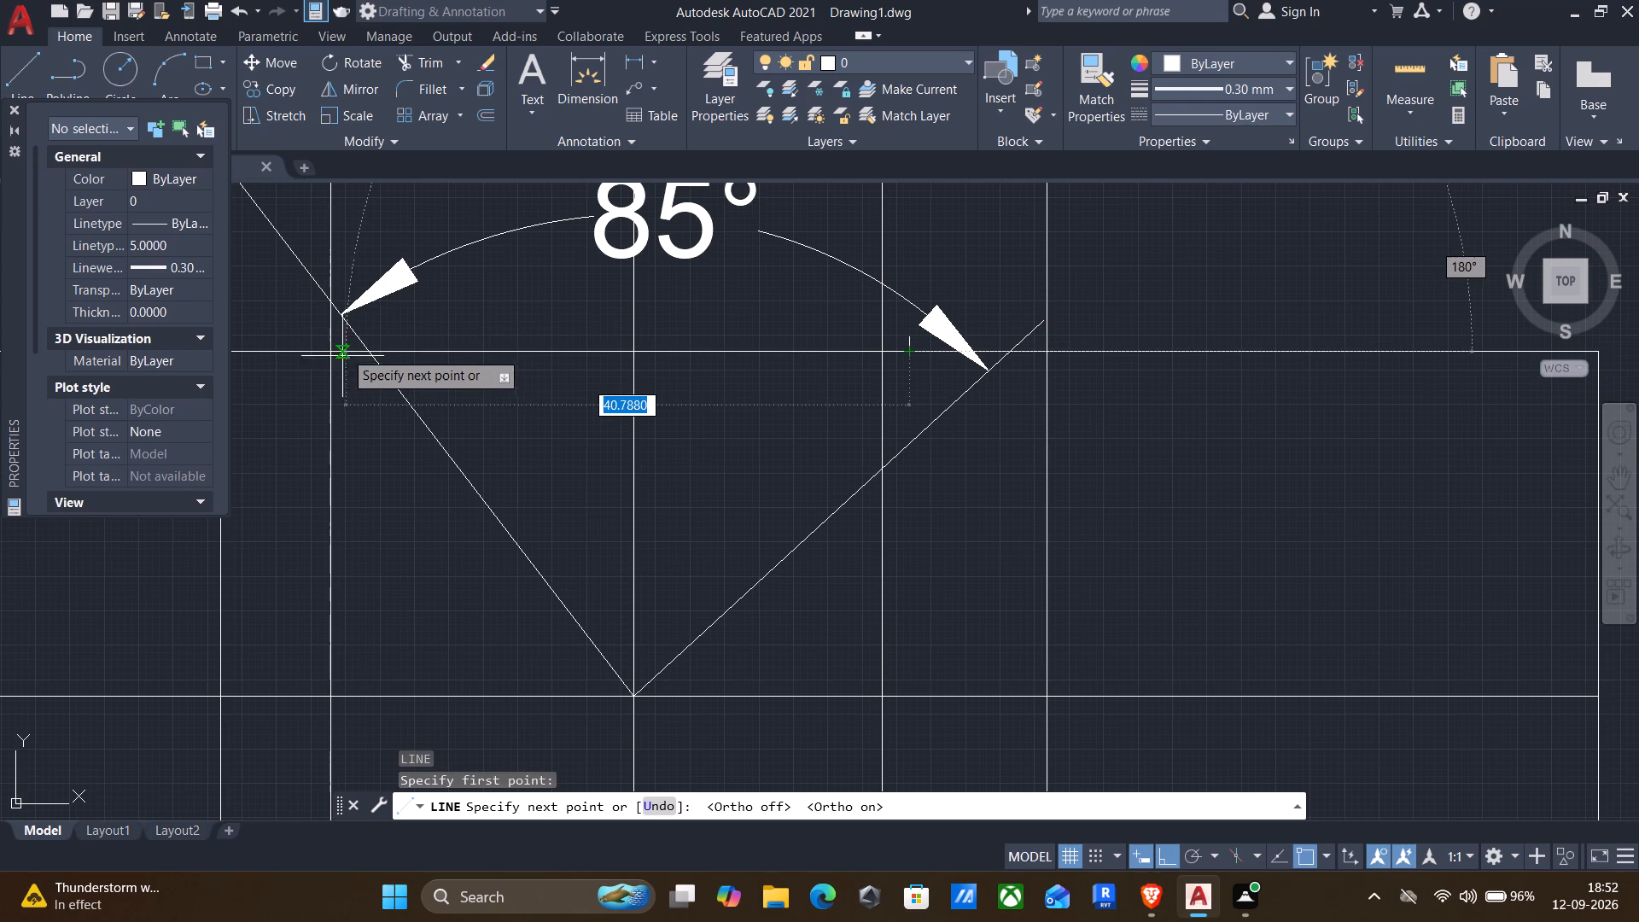
text(40)
key(Return)
middle_drag(365, 290, 348, 417)
click(331, 417)
key(Return)
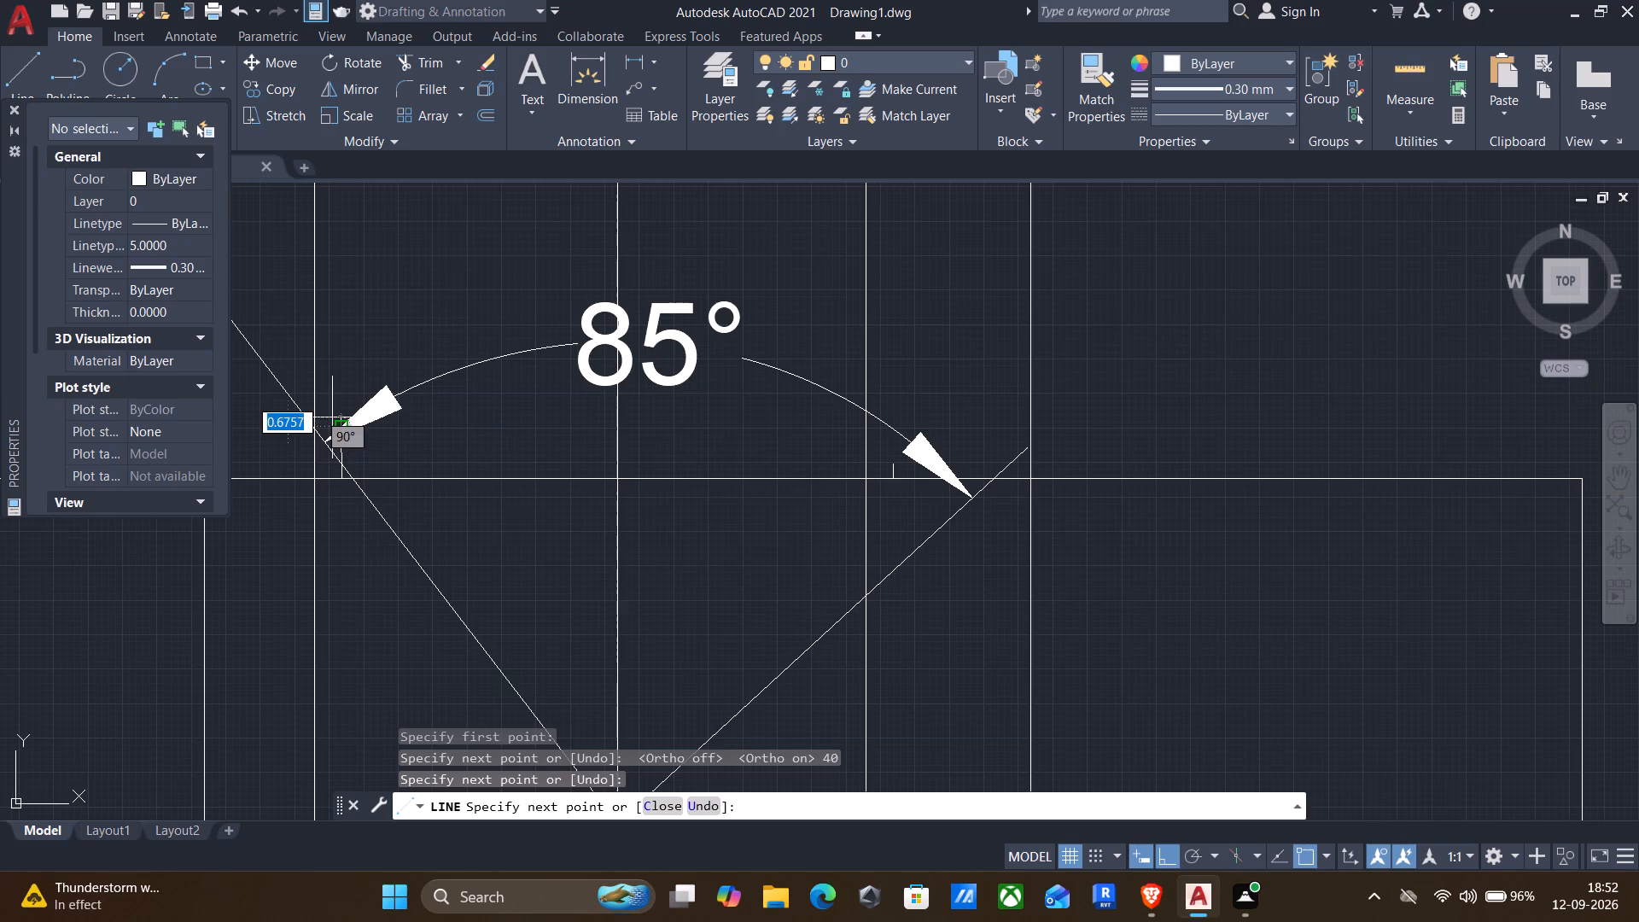
click(637, 38)
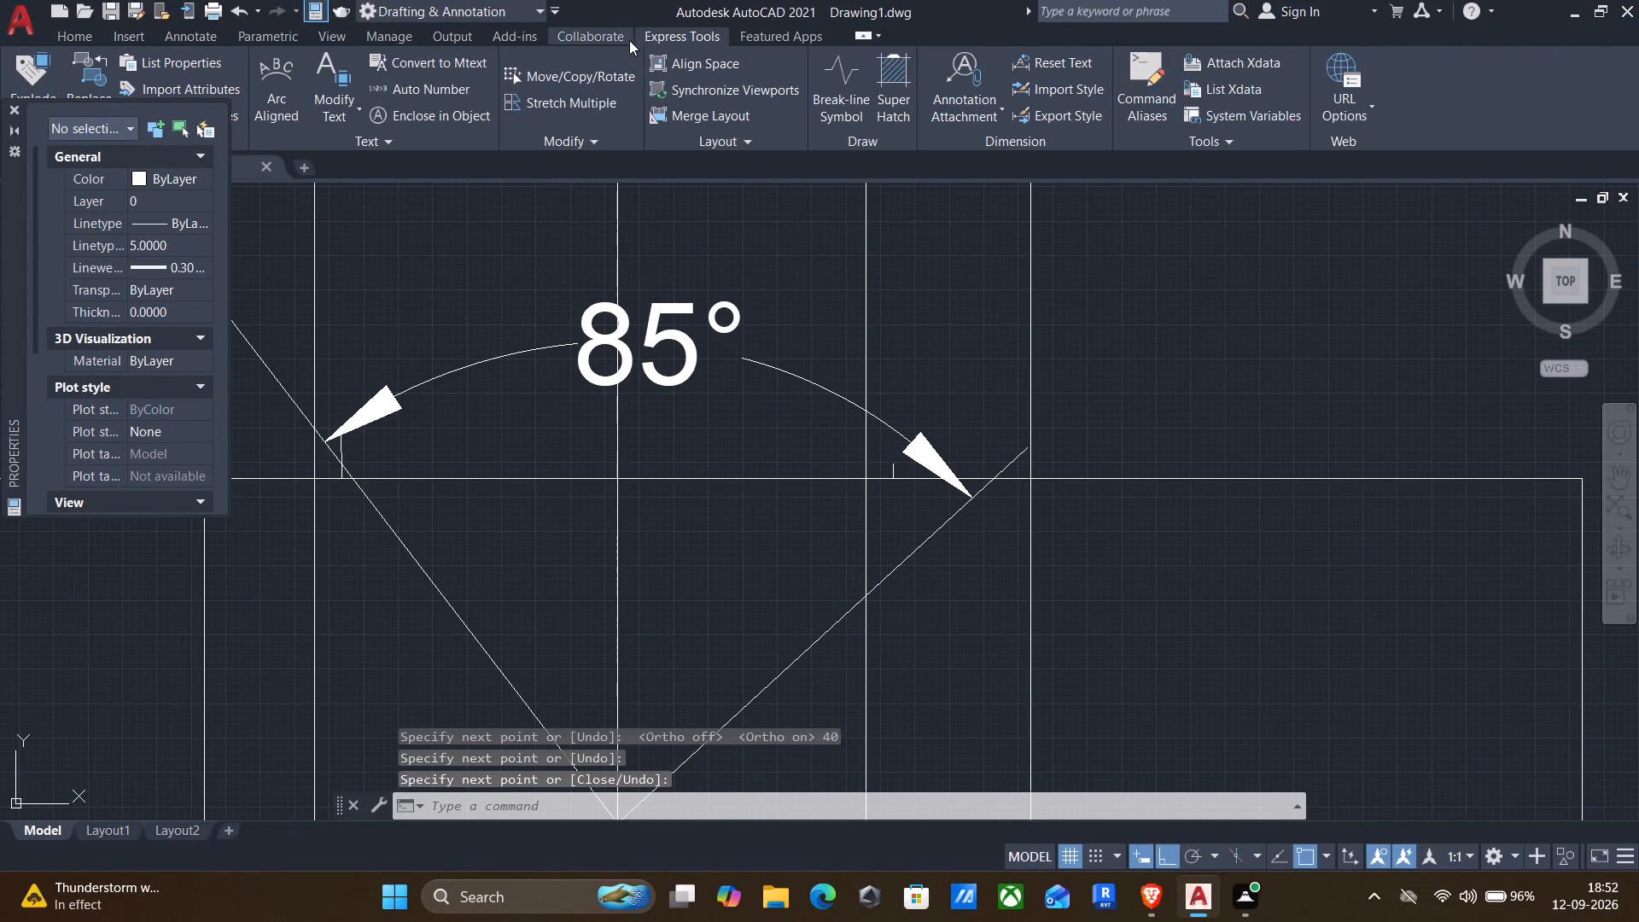
Place a horizontal linear dimension between the bases of the two ticks, just below the view's top edge.
click(94, 35)
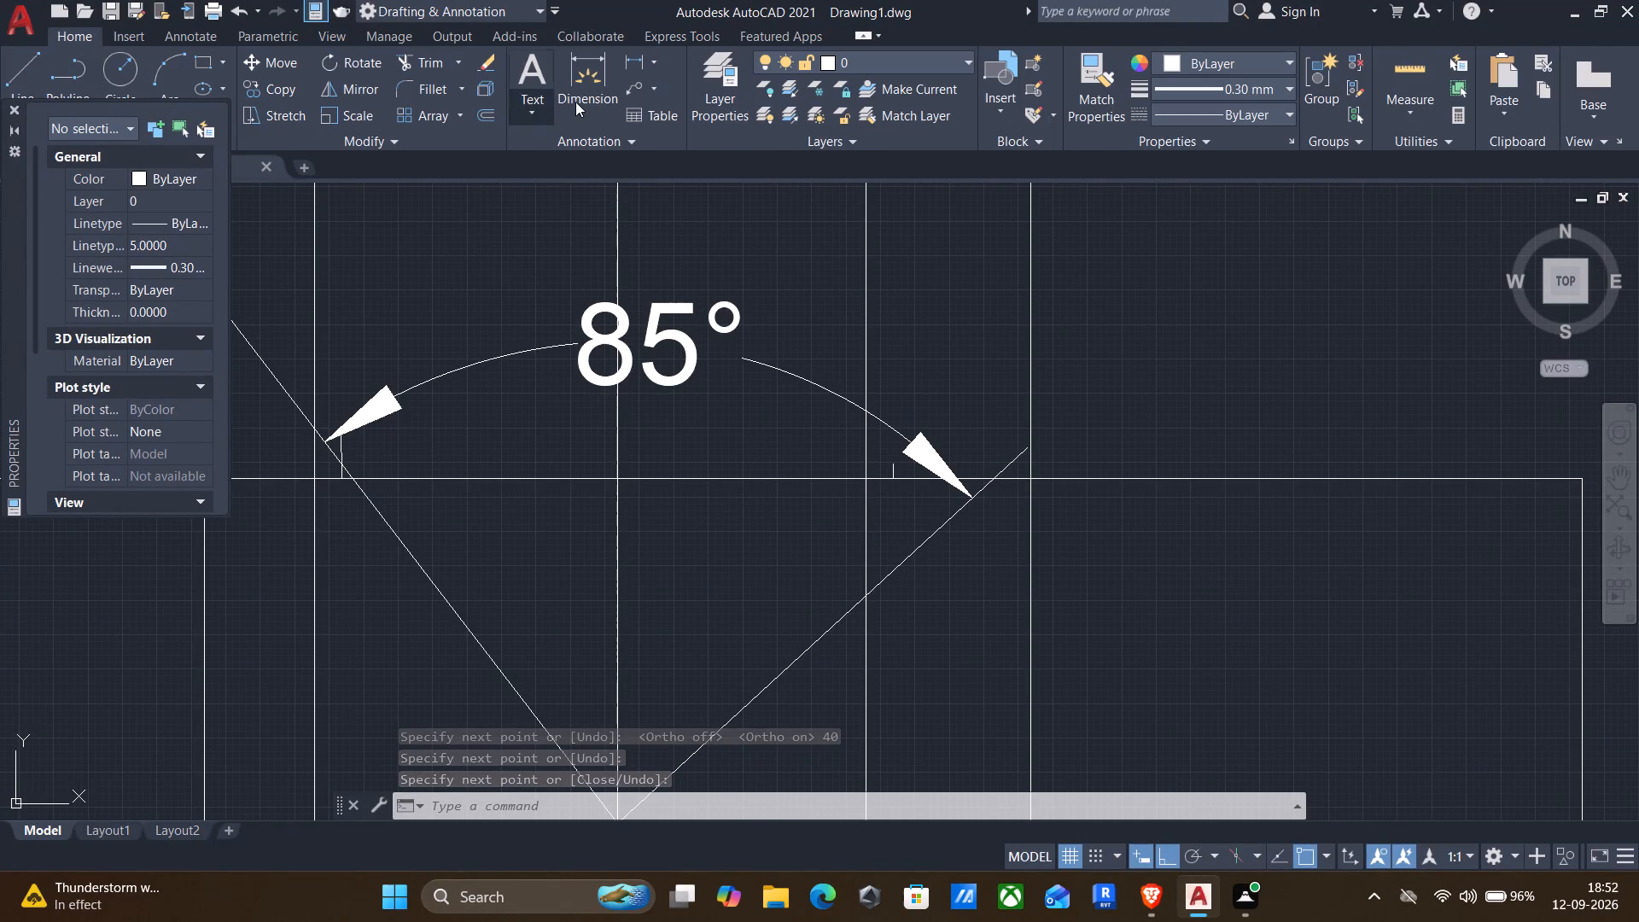
click(618, 62)
click(629, 60)
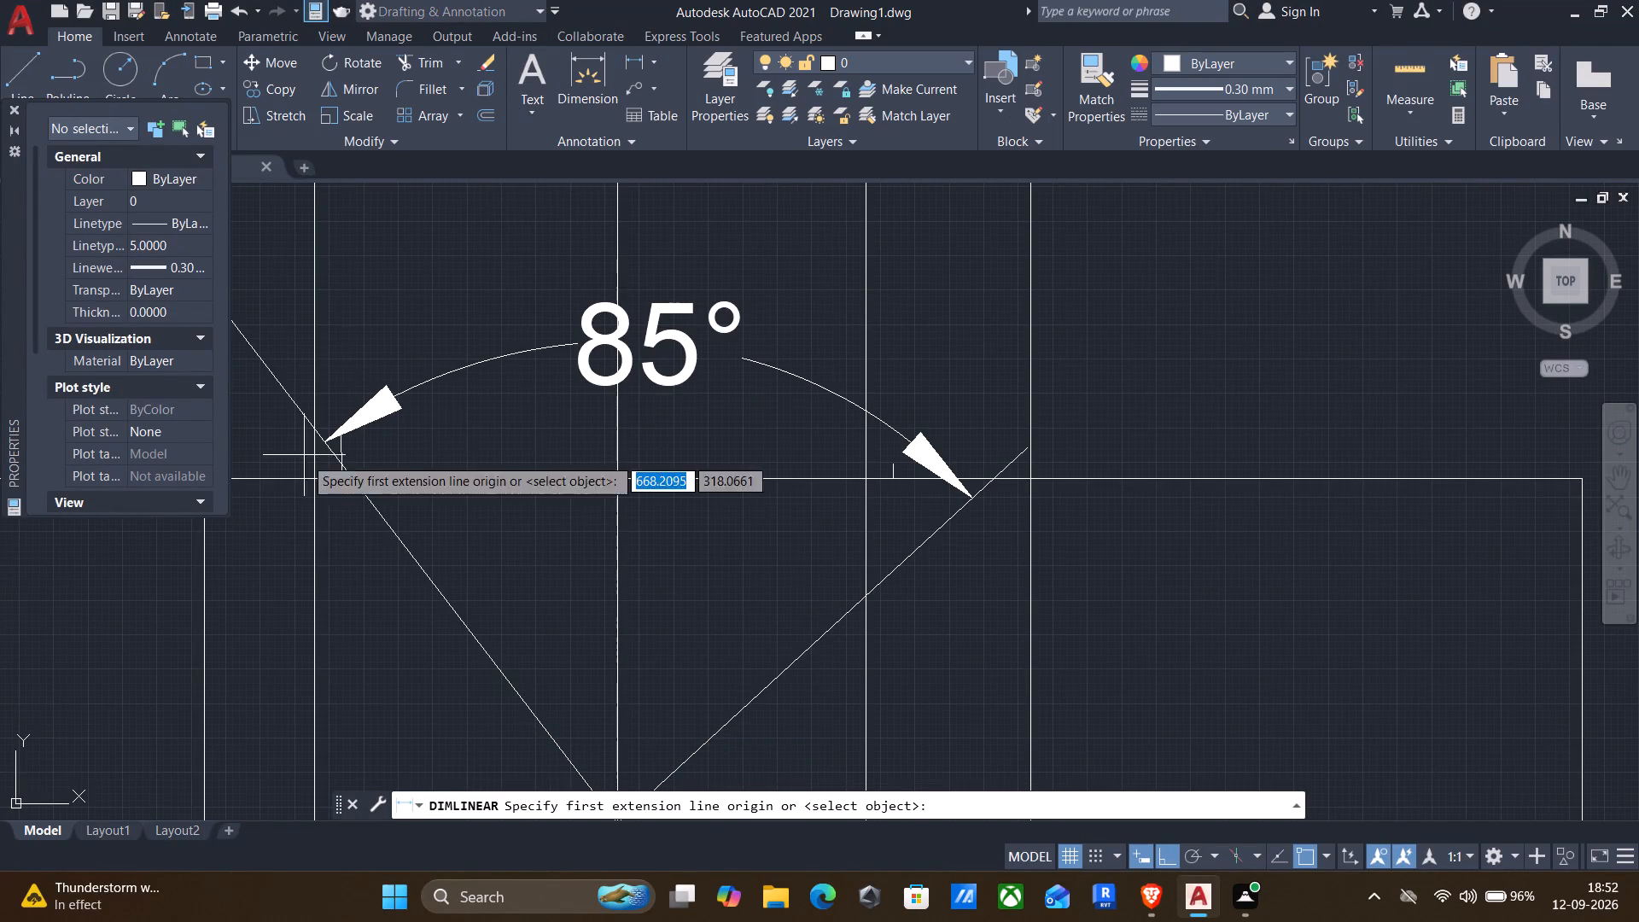
scroll(324, 493, up, 2)
click(360, 458)
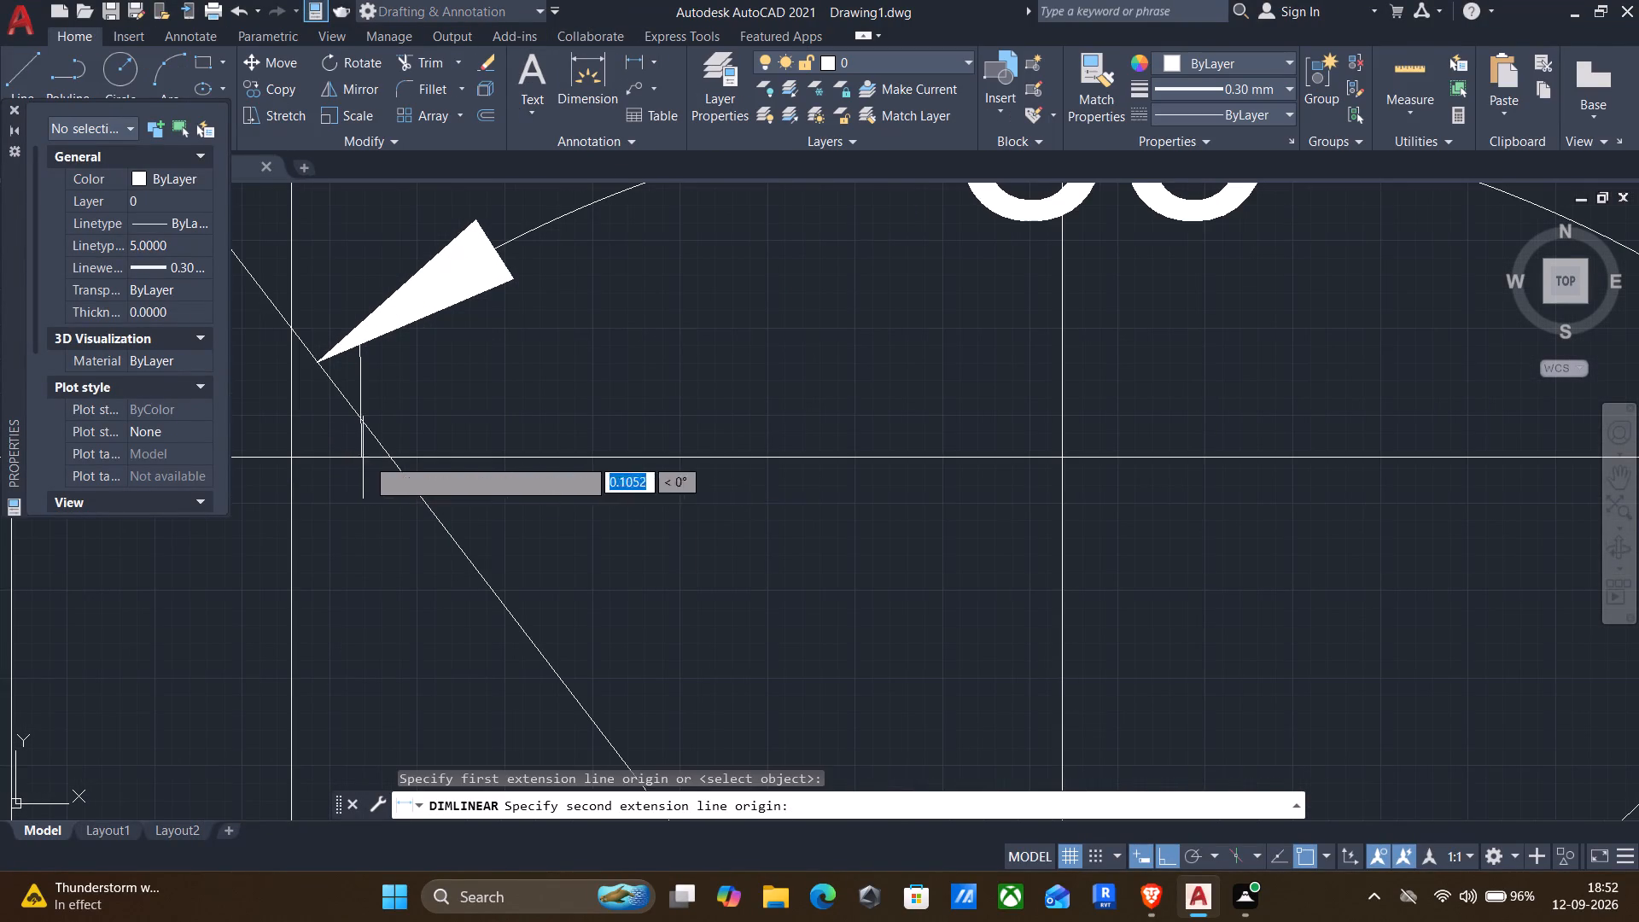
scroll(905, 486, down, 1)
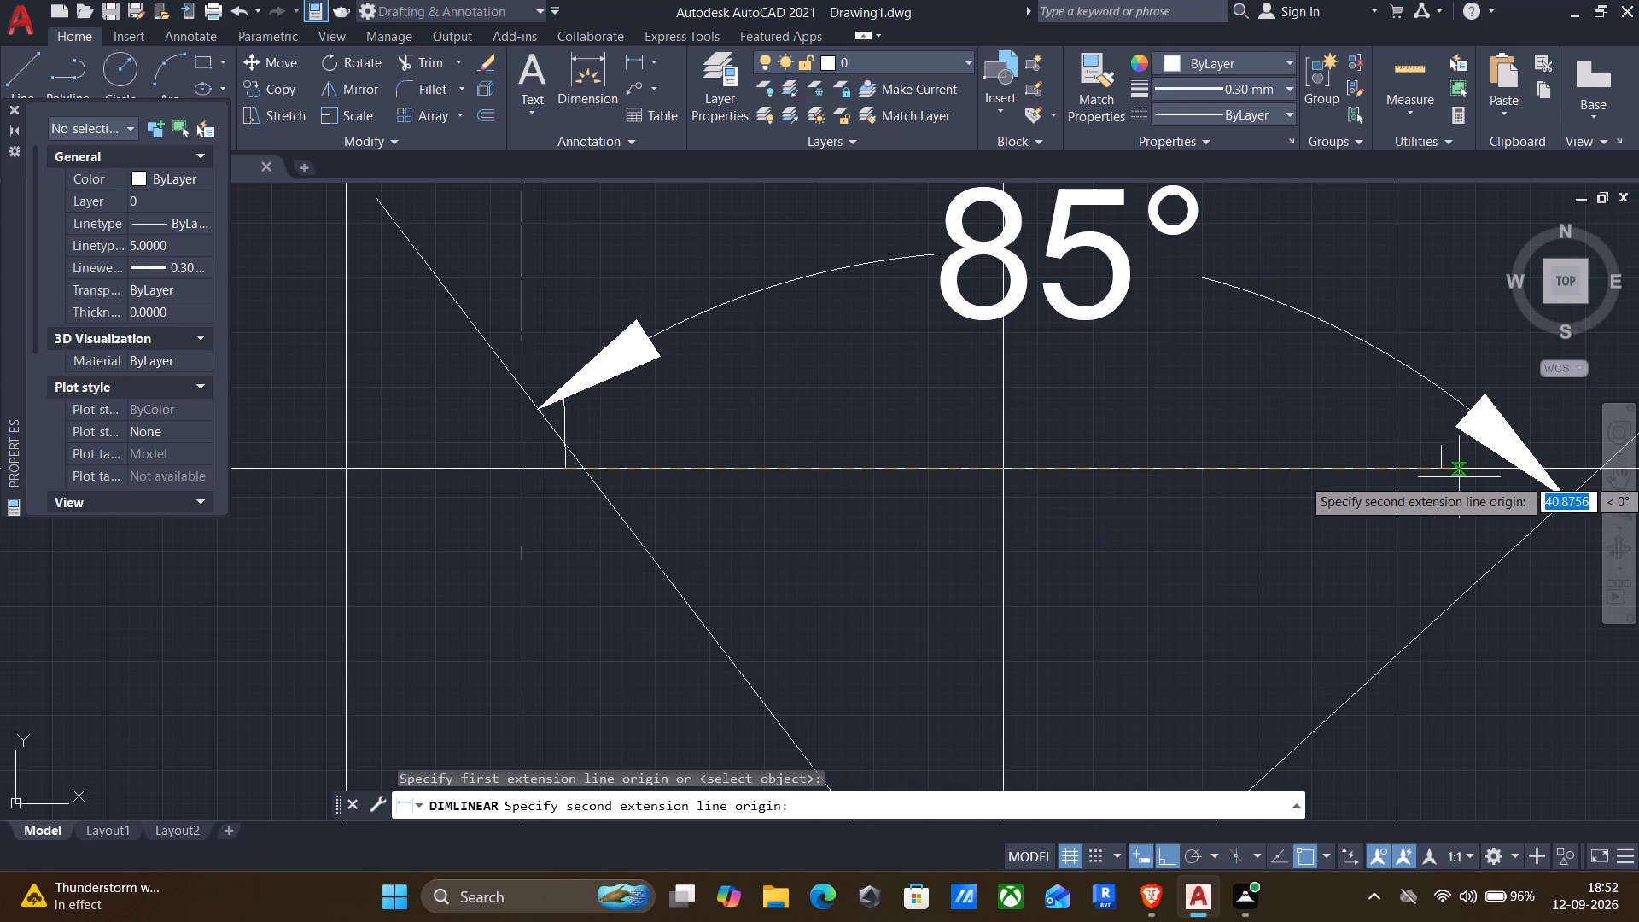
click(1440, 472)
click(1222, 534)
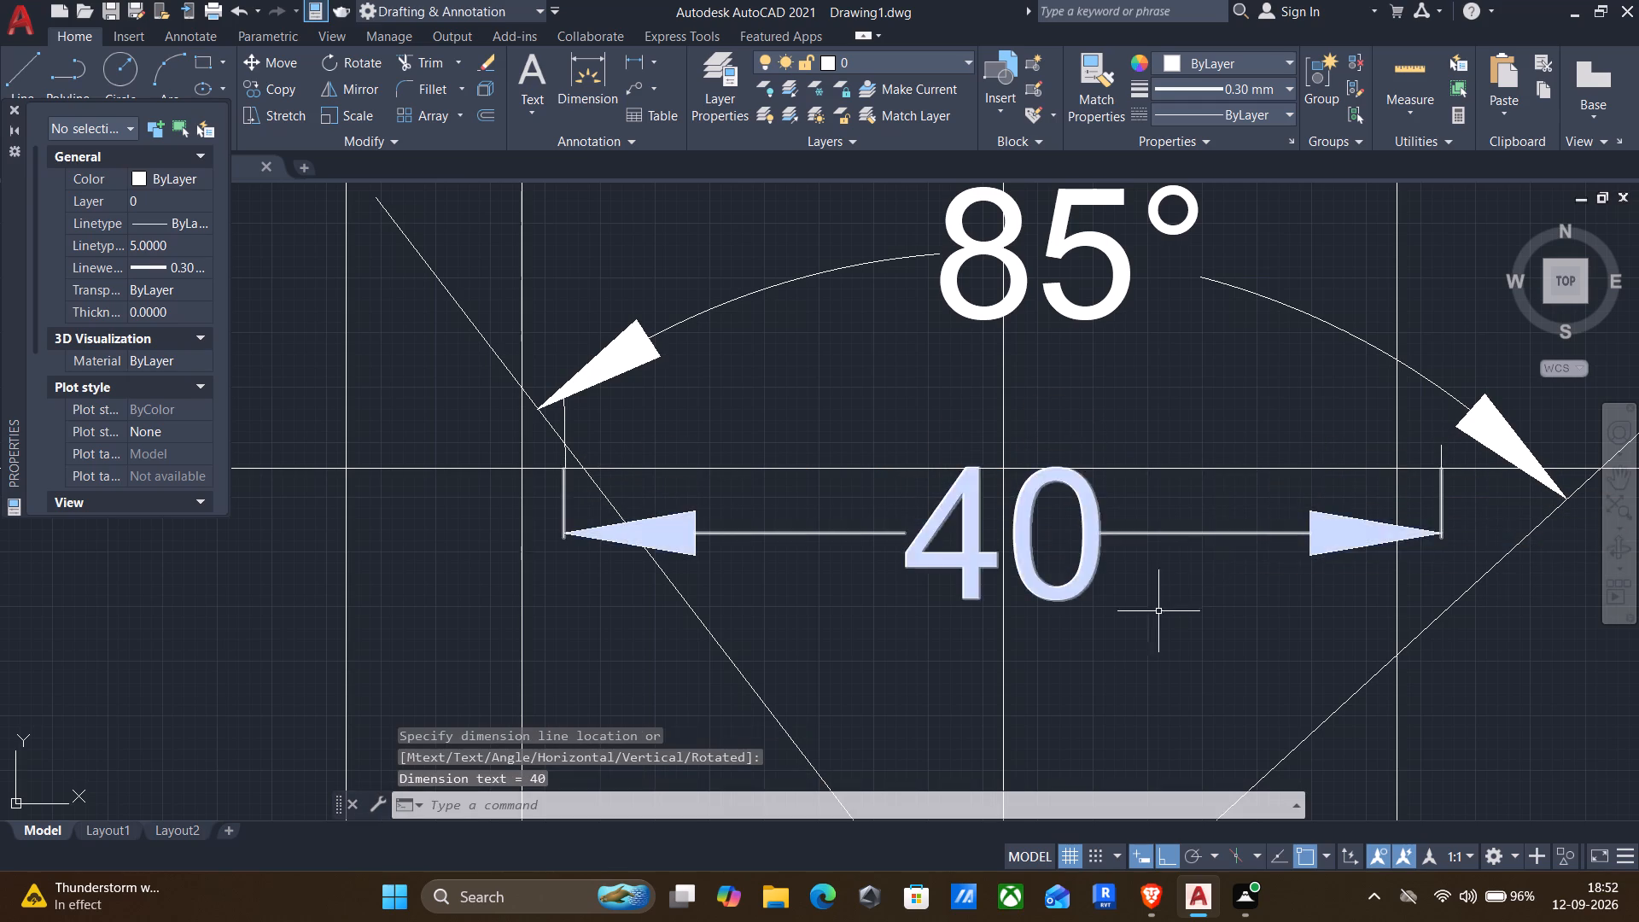
Erase the vertical centre line running through the V's apex.
scroll(1141, 635, down, 2)
middle_drag(1129, 644, 883, 520)
click(841, 592)
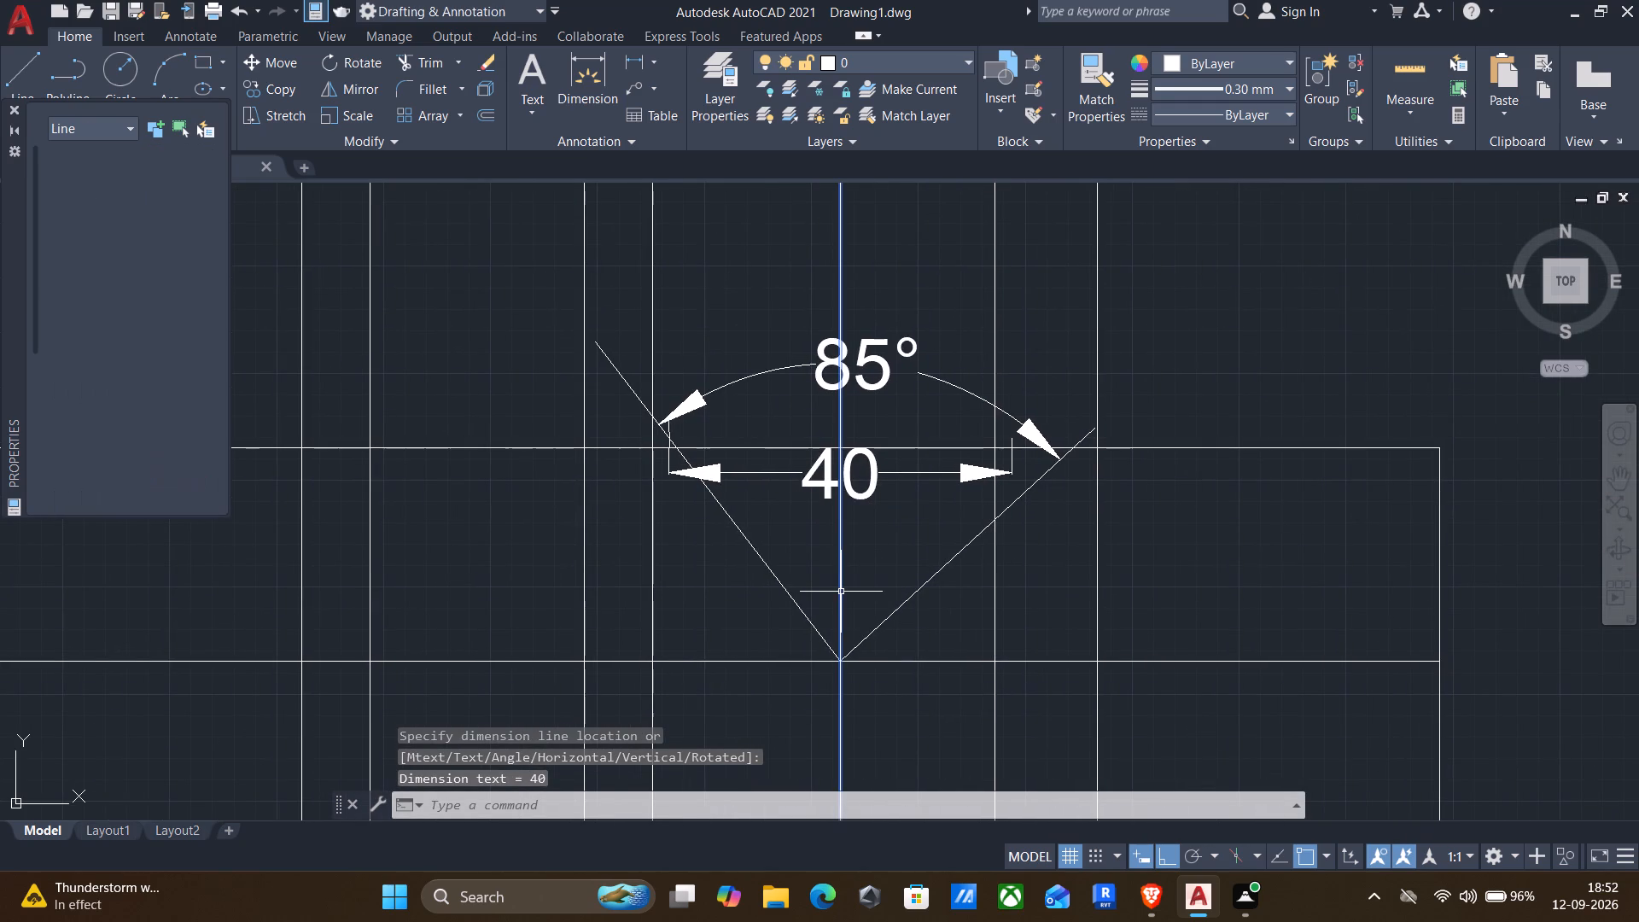
key(Delete)
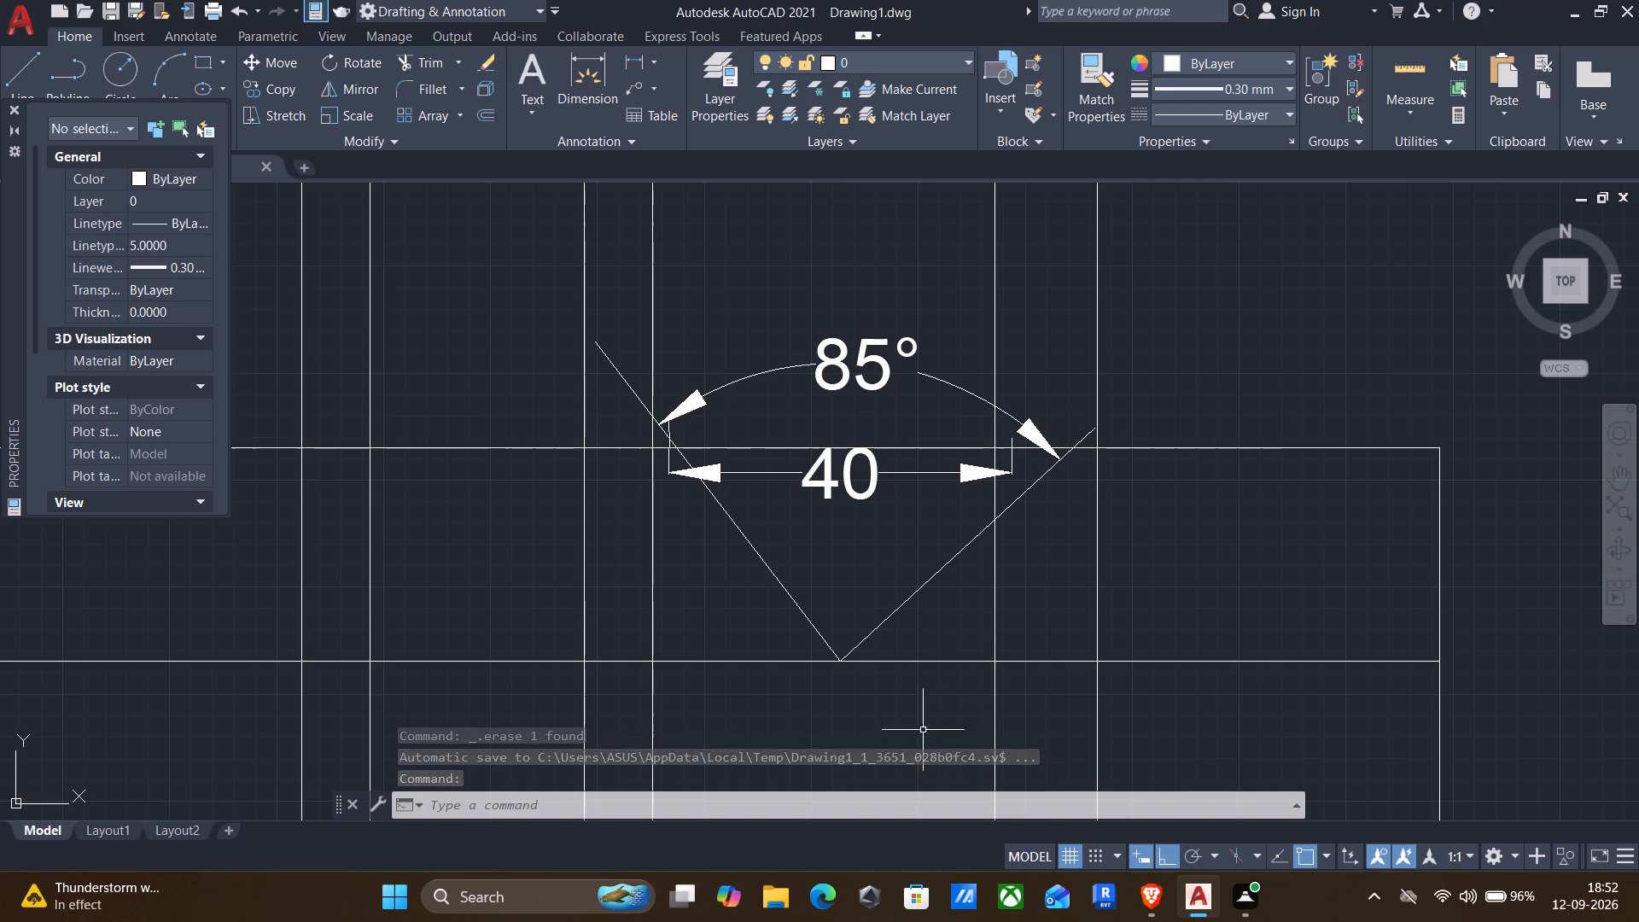
Trim all the projected vertical lines where they extend below the lower view's bottom edge.
middle_drag(915, 715, 937, 610)
middle_drag(971, 572, 906, 638)
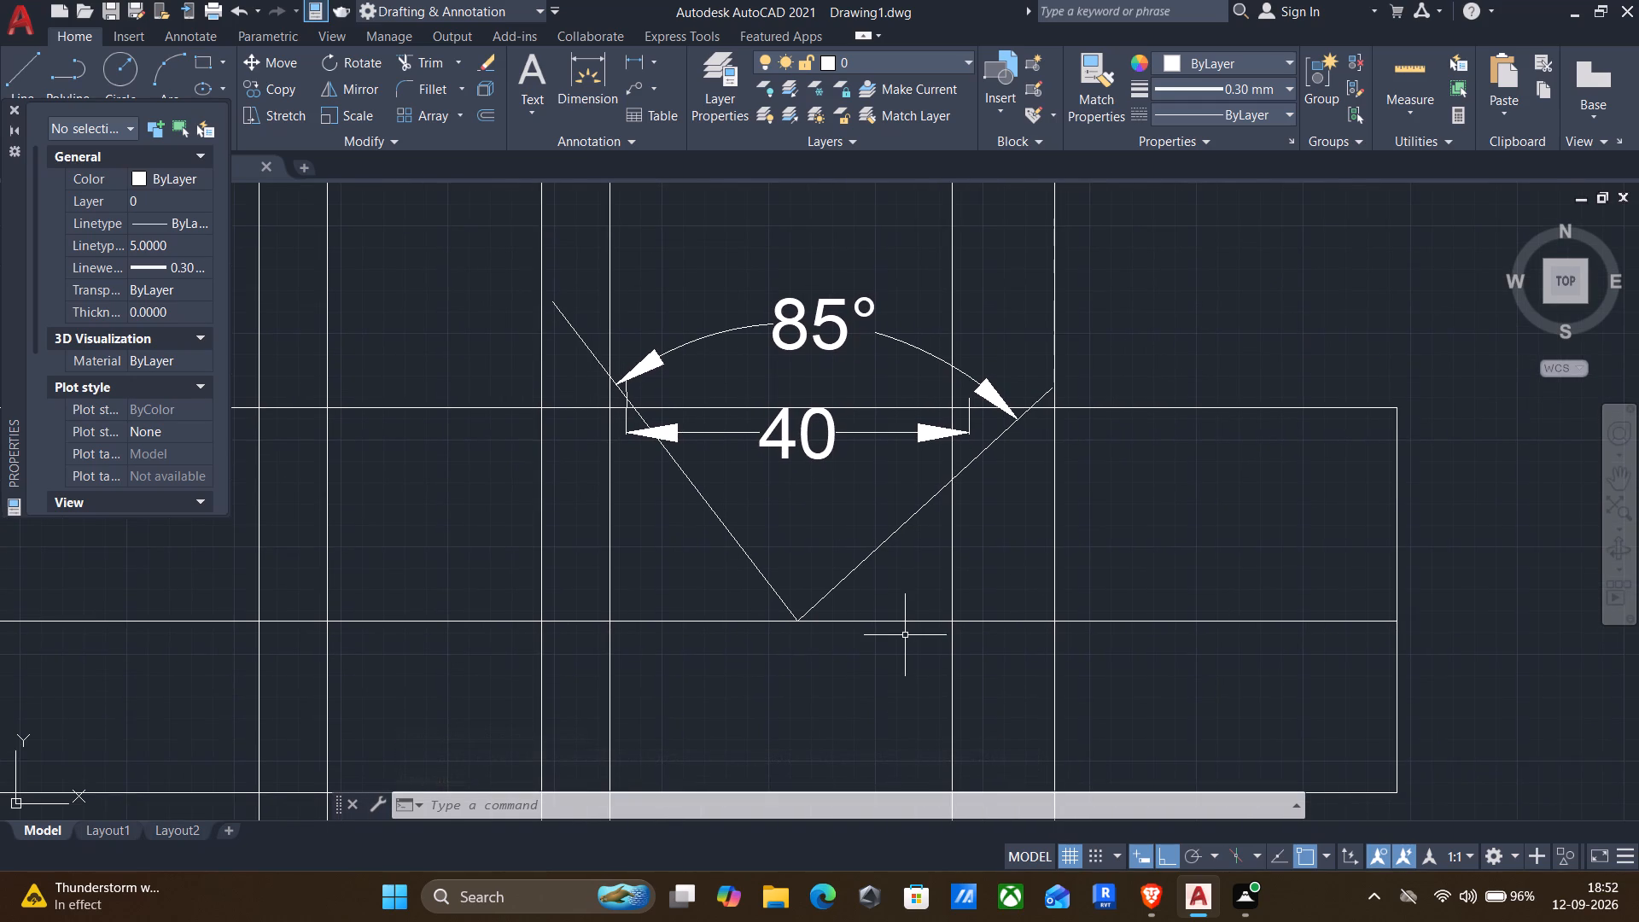
middle_drag(908, 664, 913, 633)
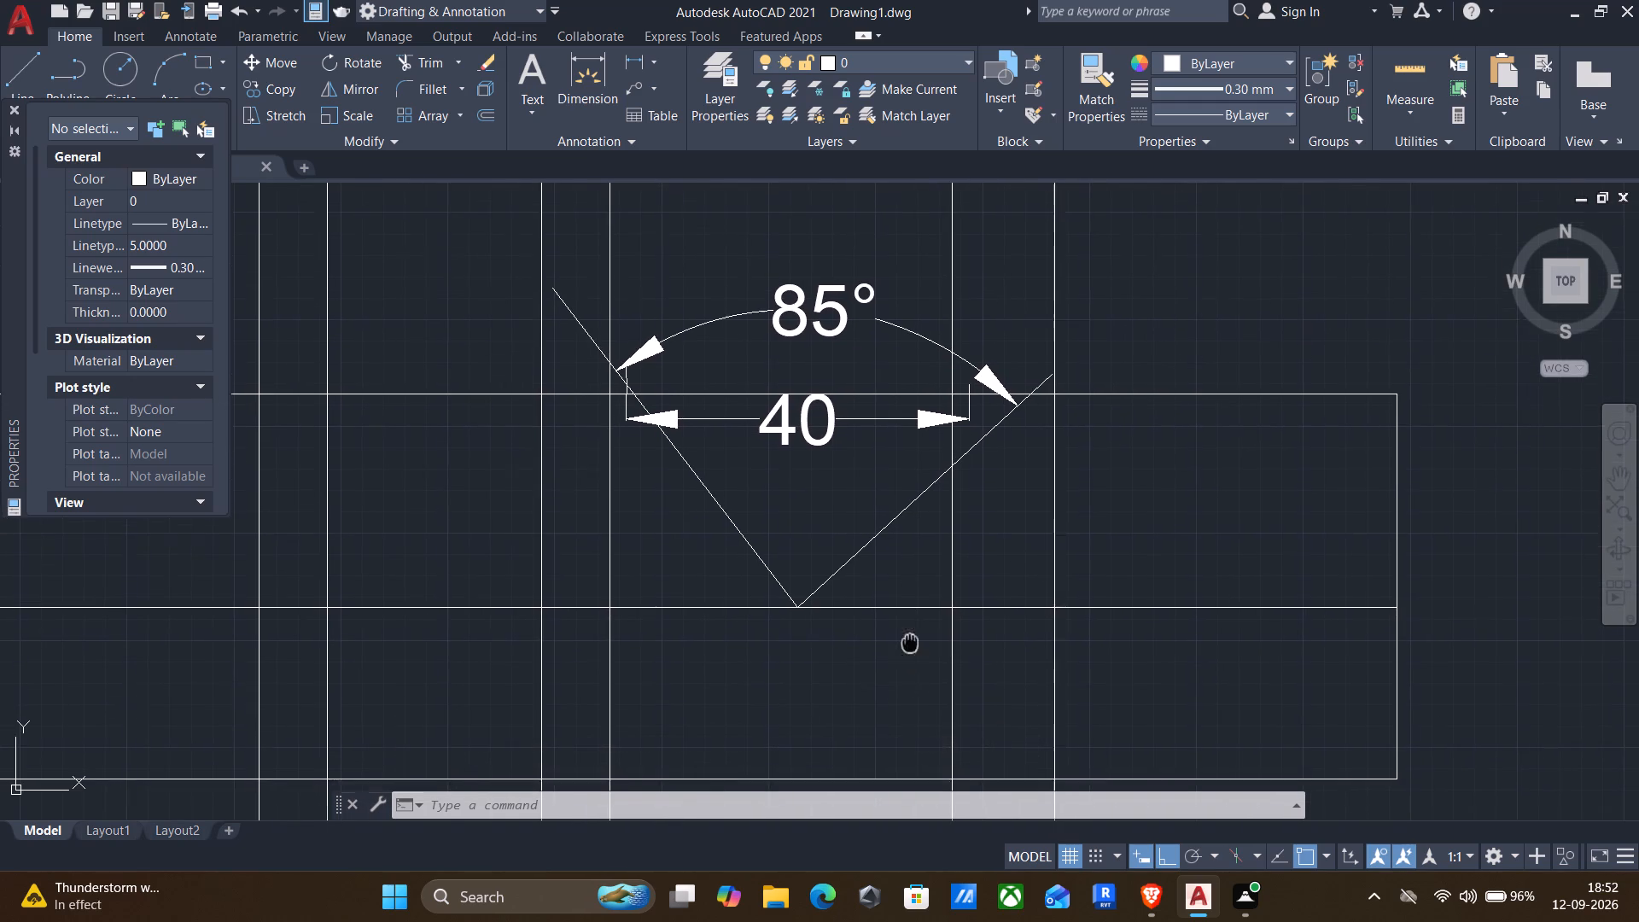
middle_drag(913, 633, 941, 523)
middle_drag(949, 526, 1063, 381)
text(TR)
key(Return)
drag(1302, 664, 989, 599)
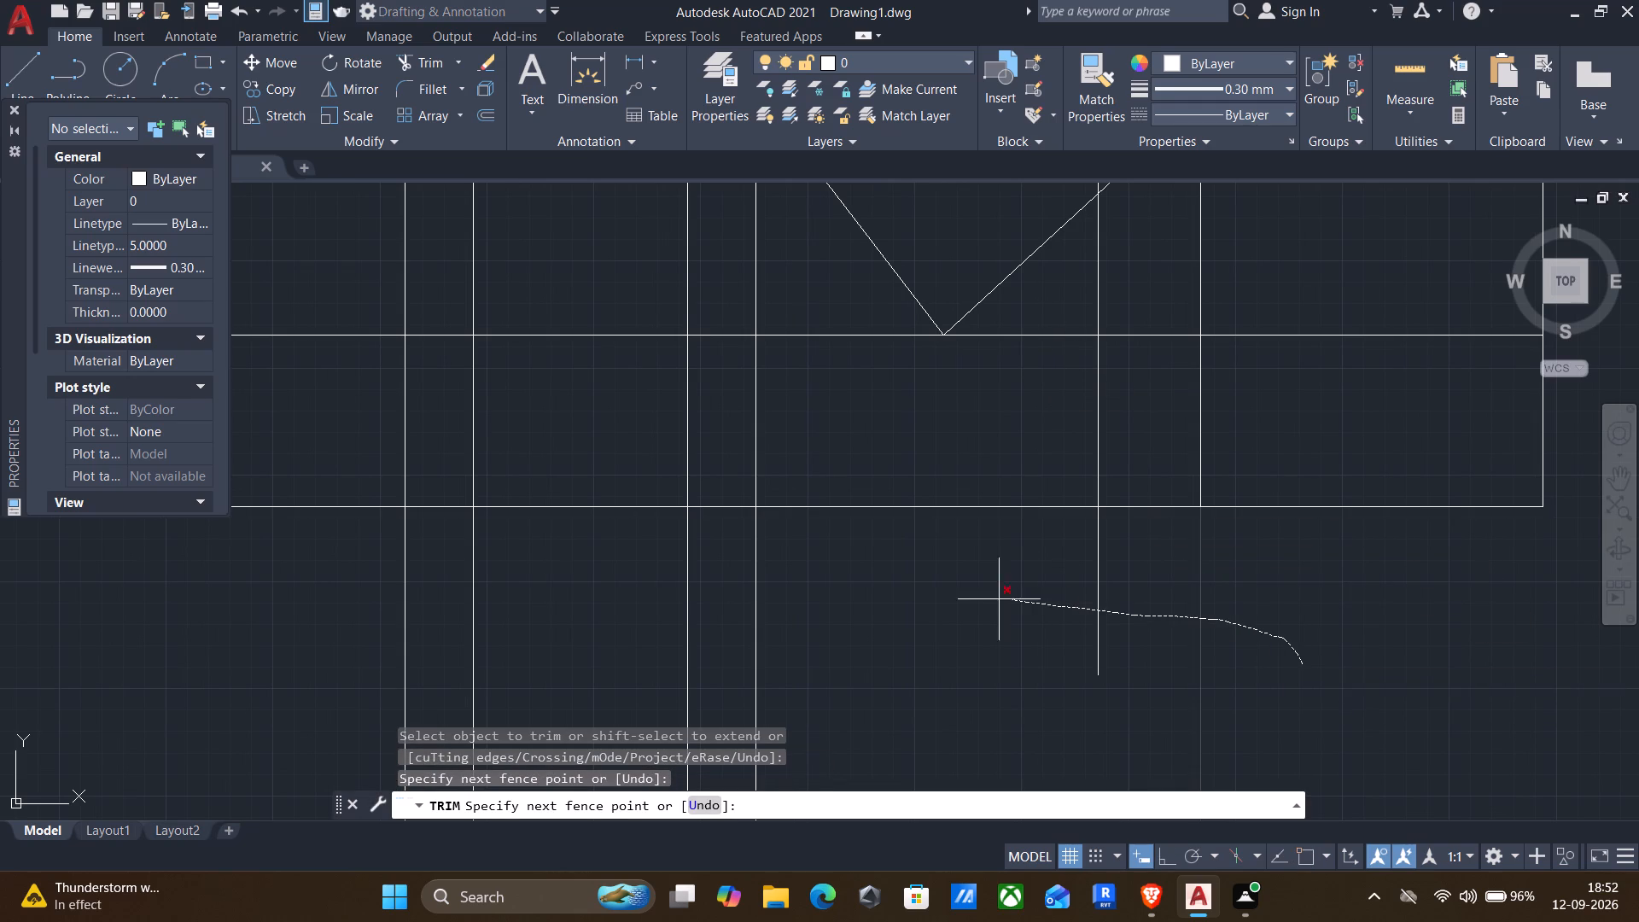
drag(989, 599, 295, 605)
scroll(295, 605, down, 2)
middle_drag(377, 680, 750, 605)
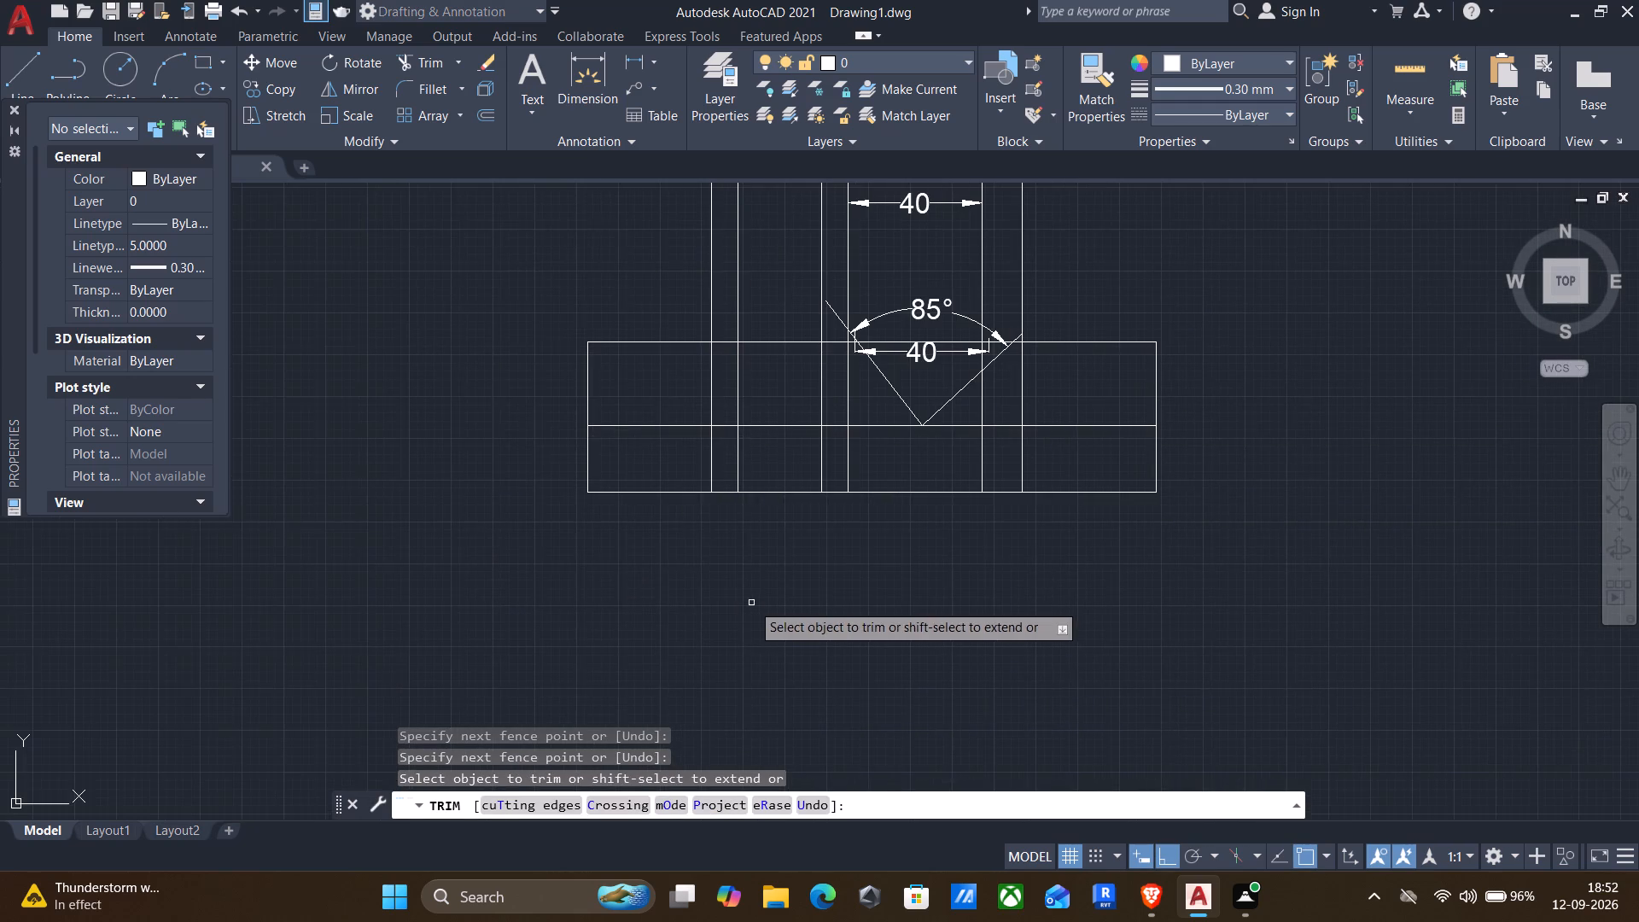
middle_drag(781, 603, 817, 648)
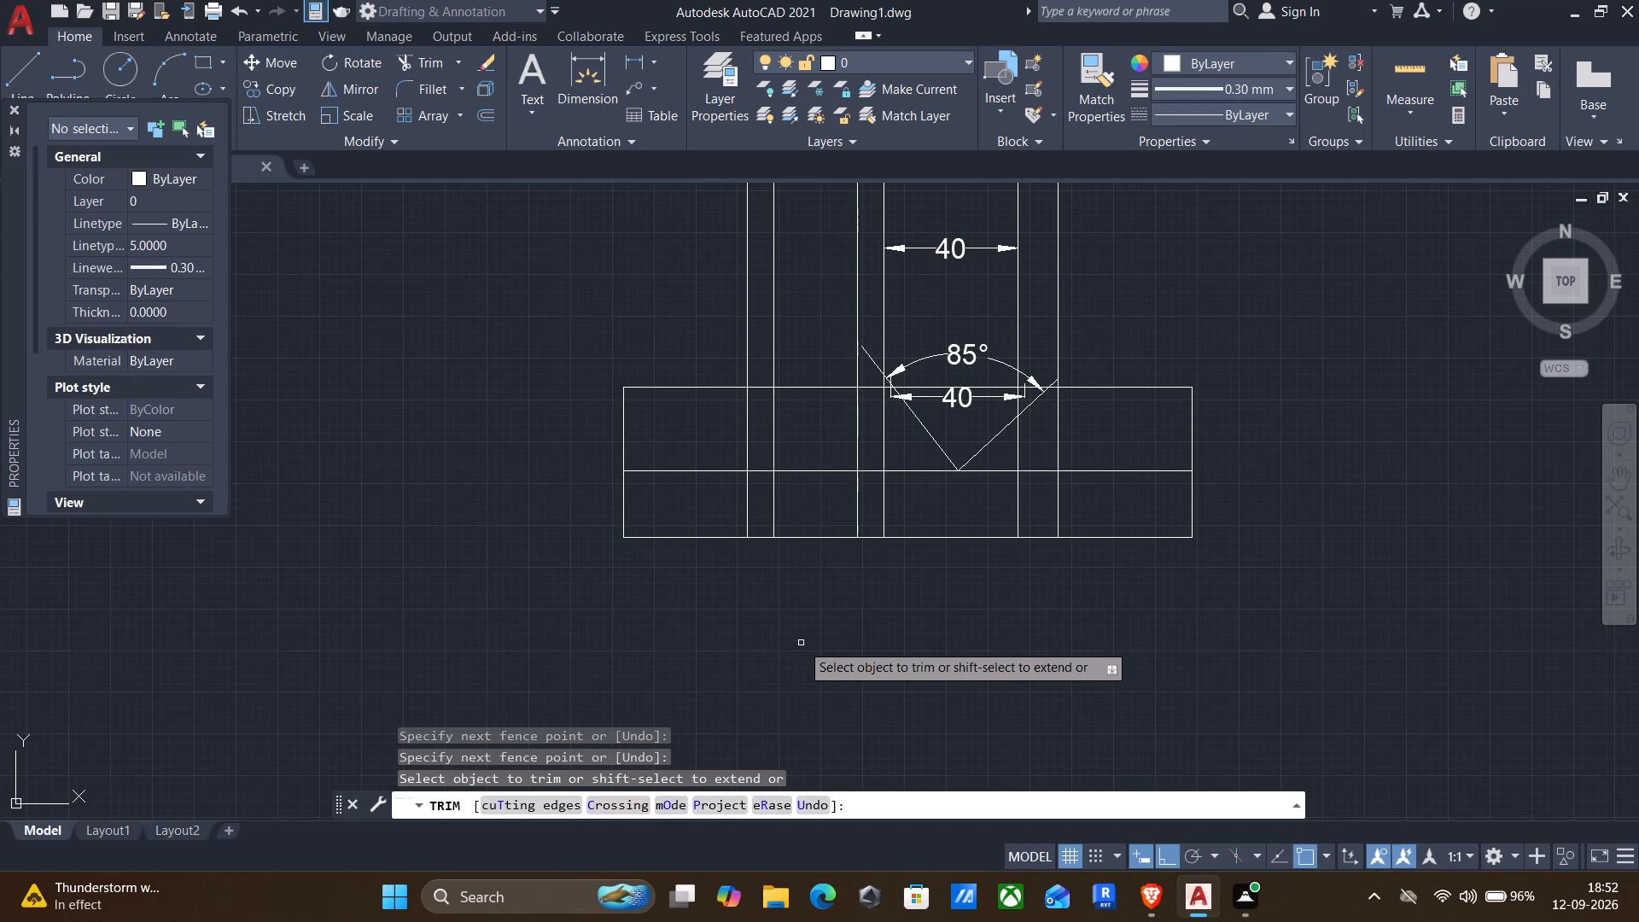
key(Escape)
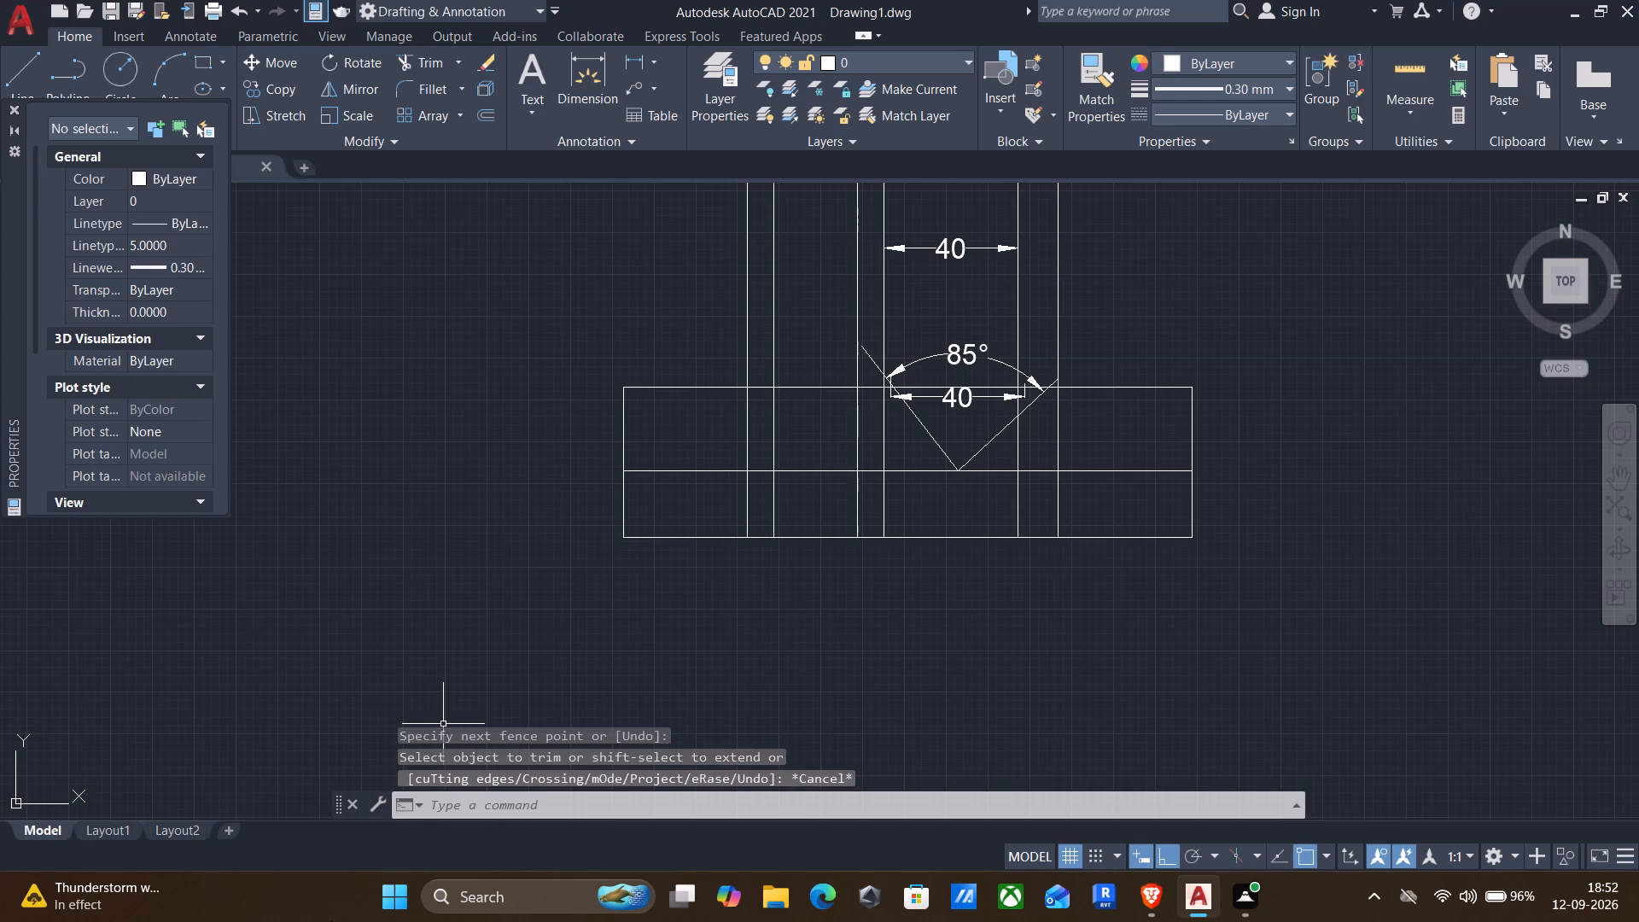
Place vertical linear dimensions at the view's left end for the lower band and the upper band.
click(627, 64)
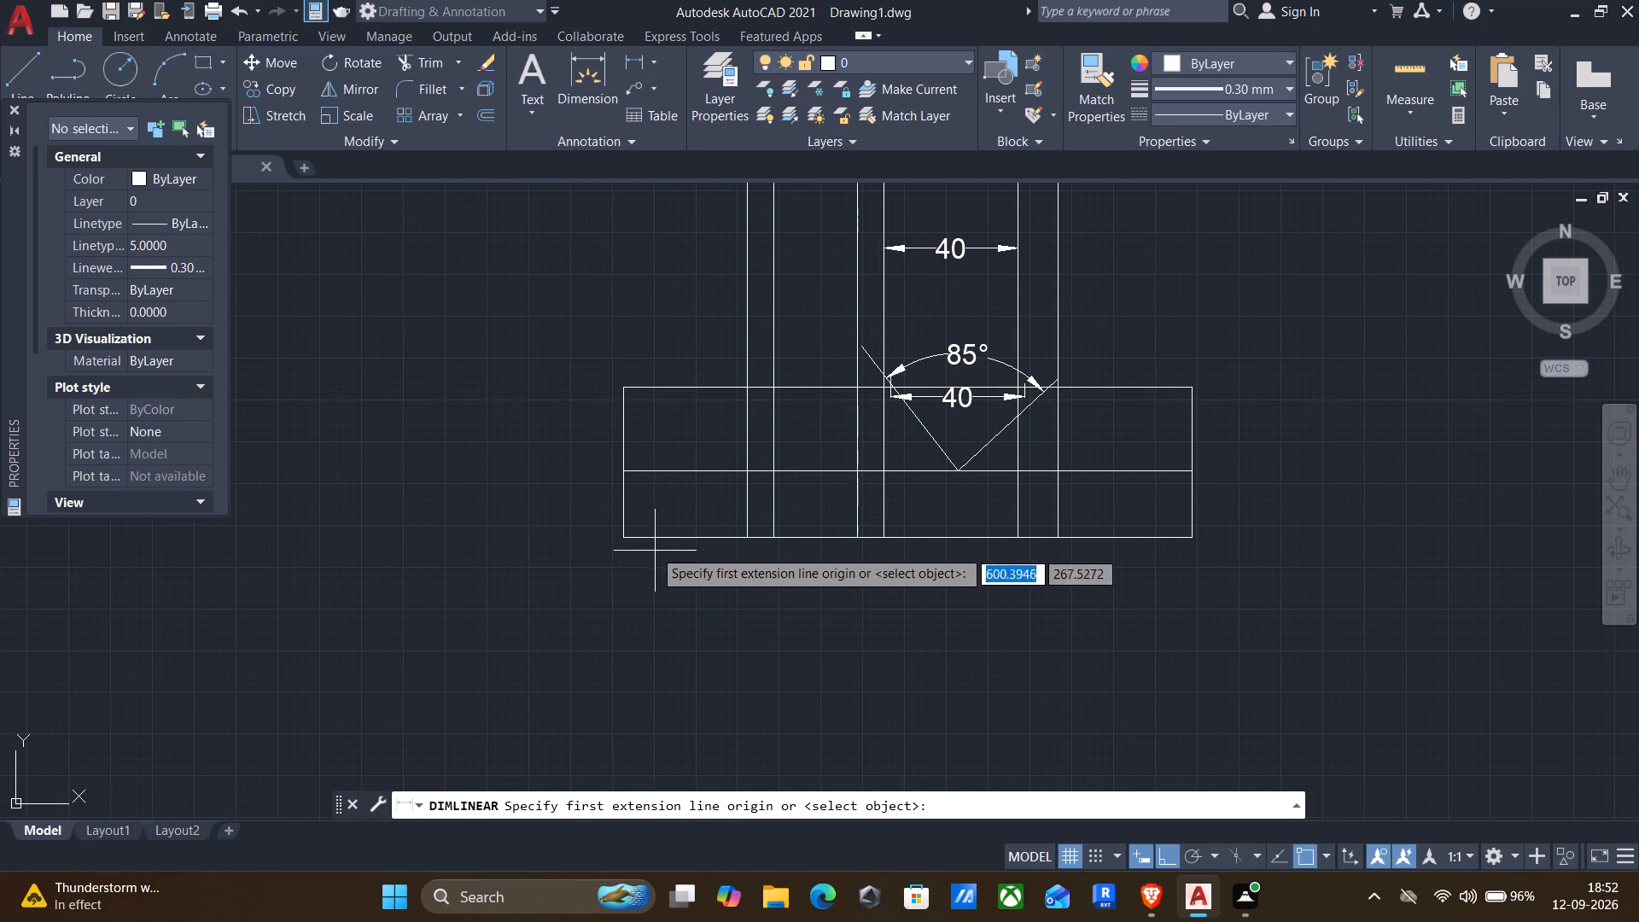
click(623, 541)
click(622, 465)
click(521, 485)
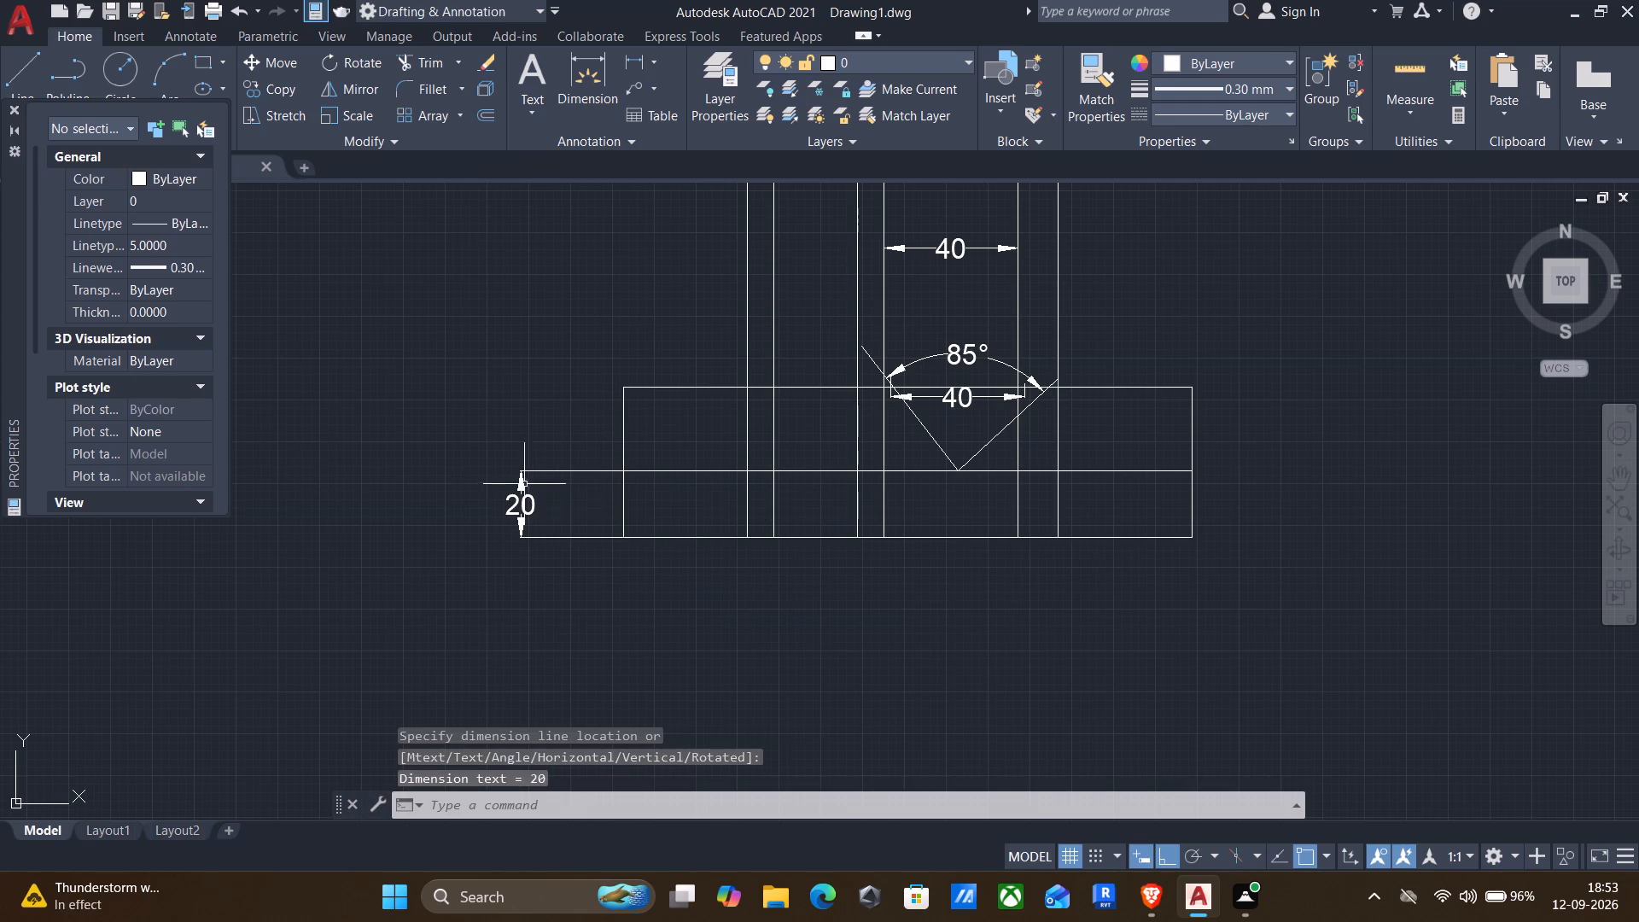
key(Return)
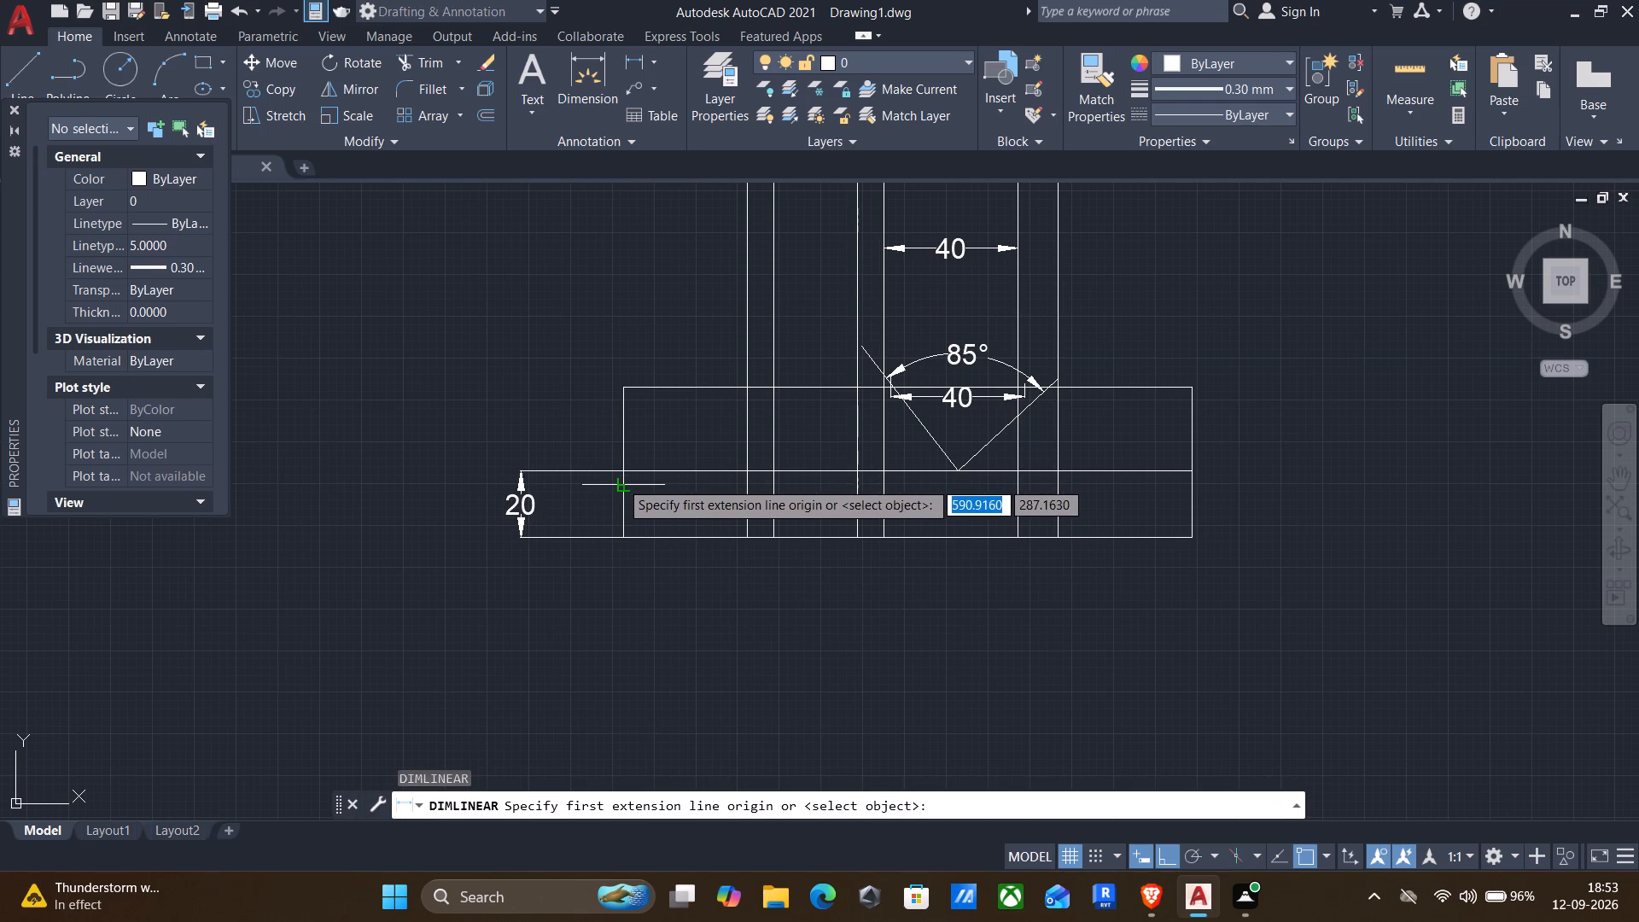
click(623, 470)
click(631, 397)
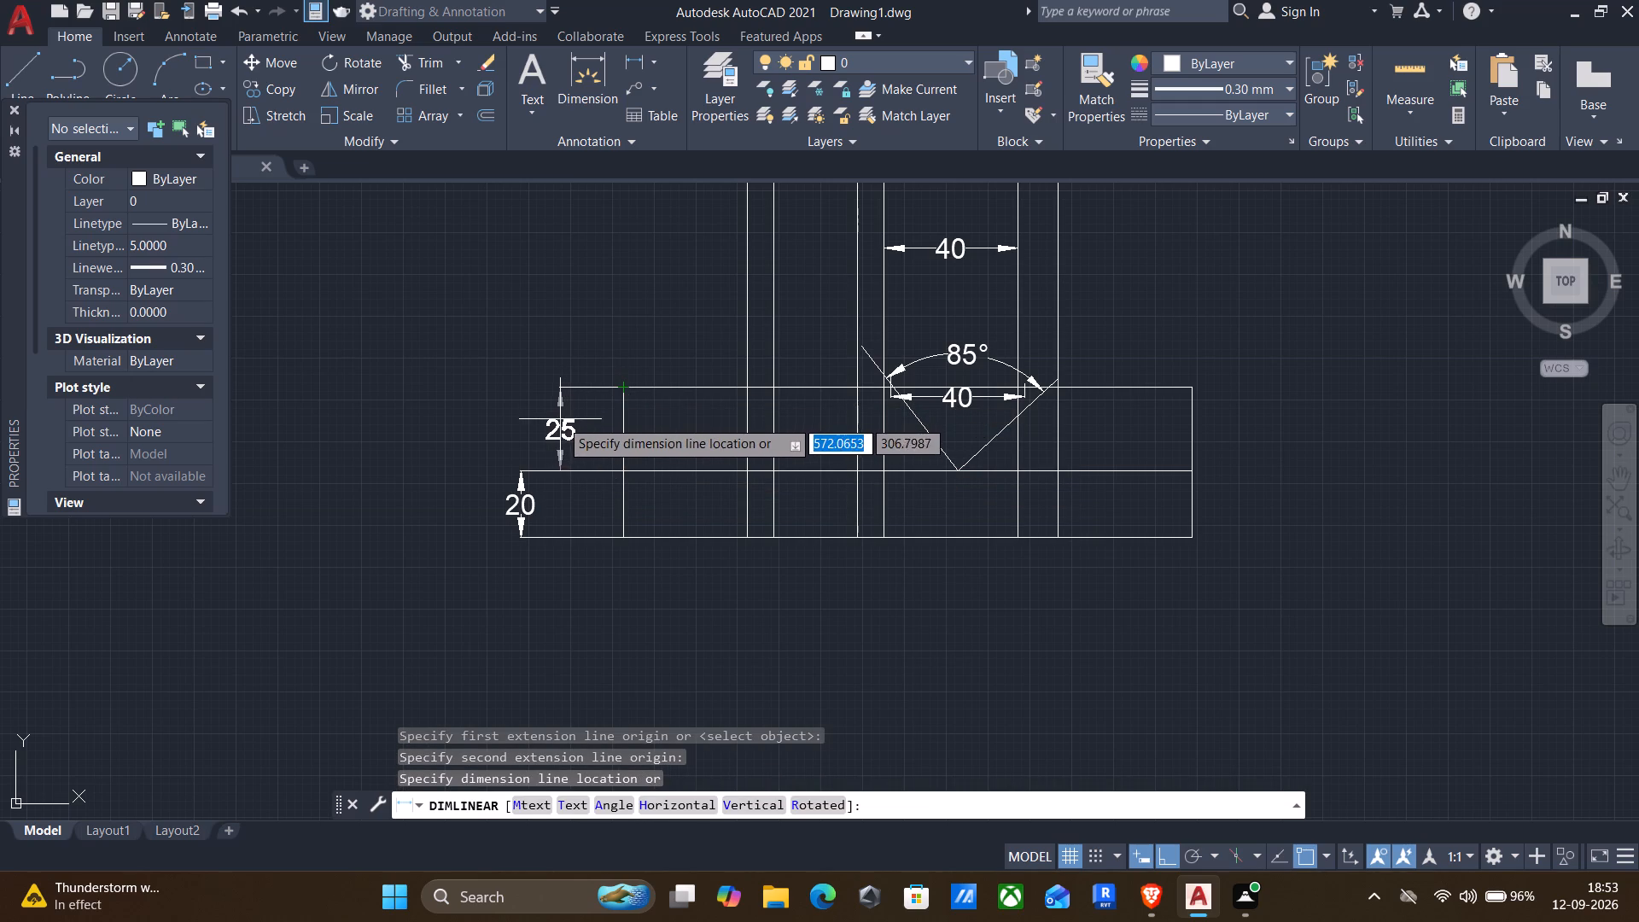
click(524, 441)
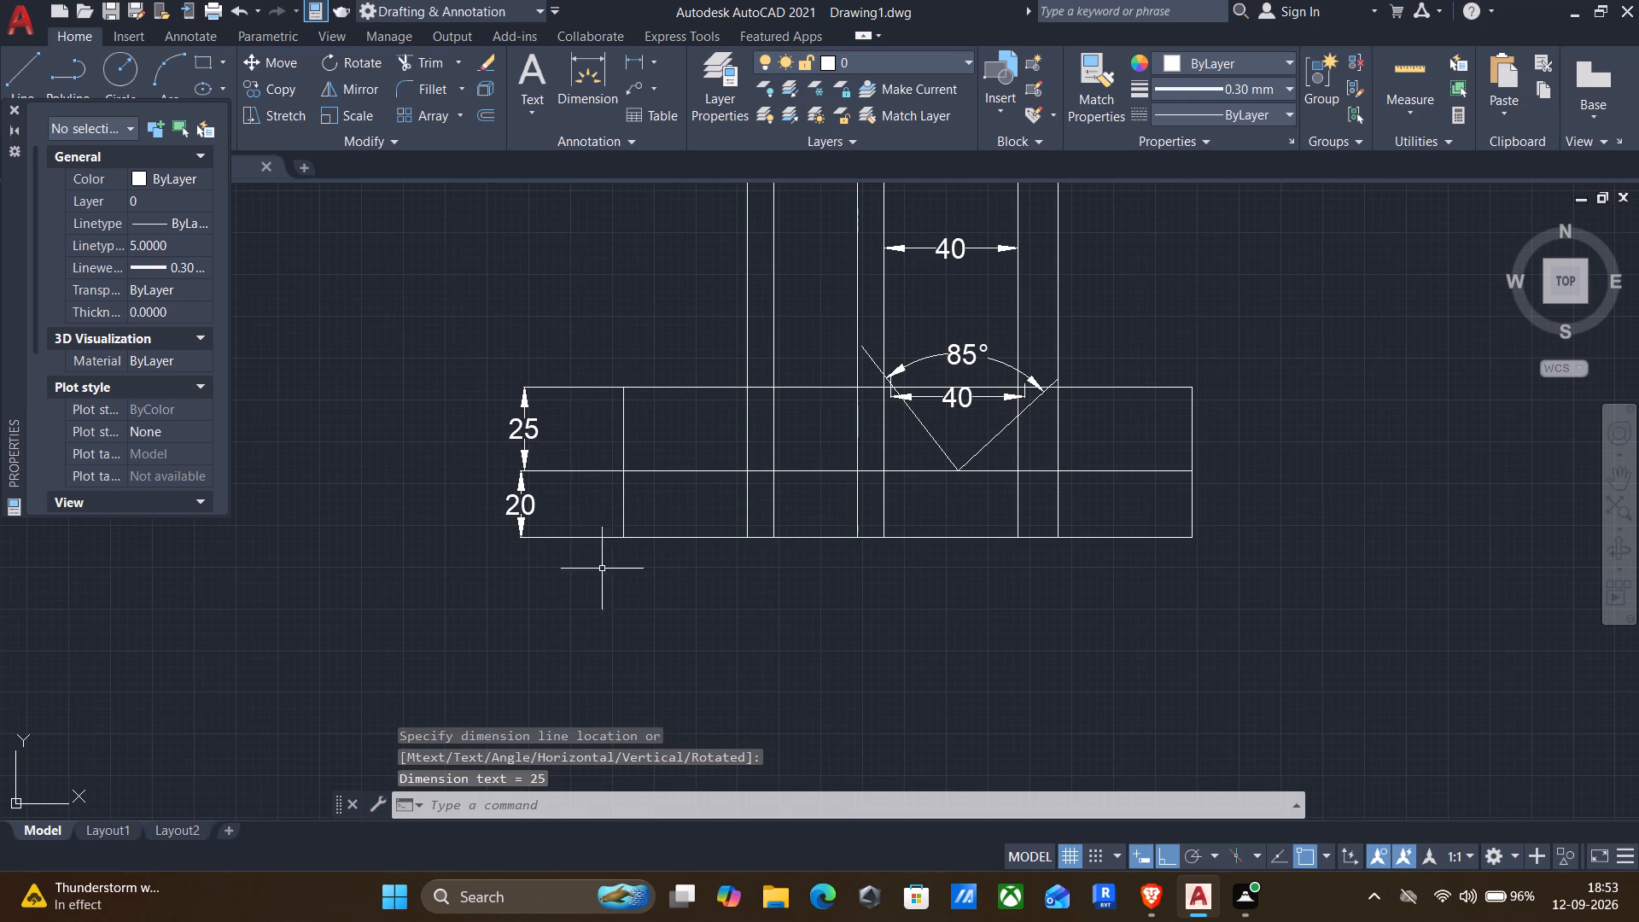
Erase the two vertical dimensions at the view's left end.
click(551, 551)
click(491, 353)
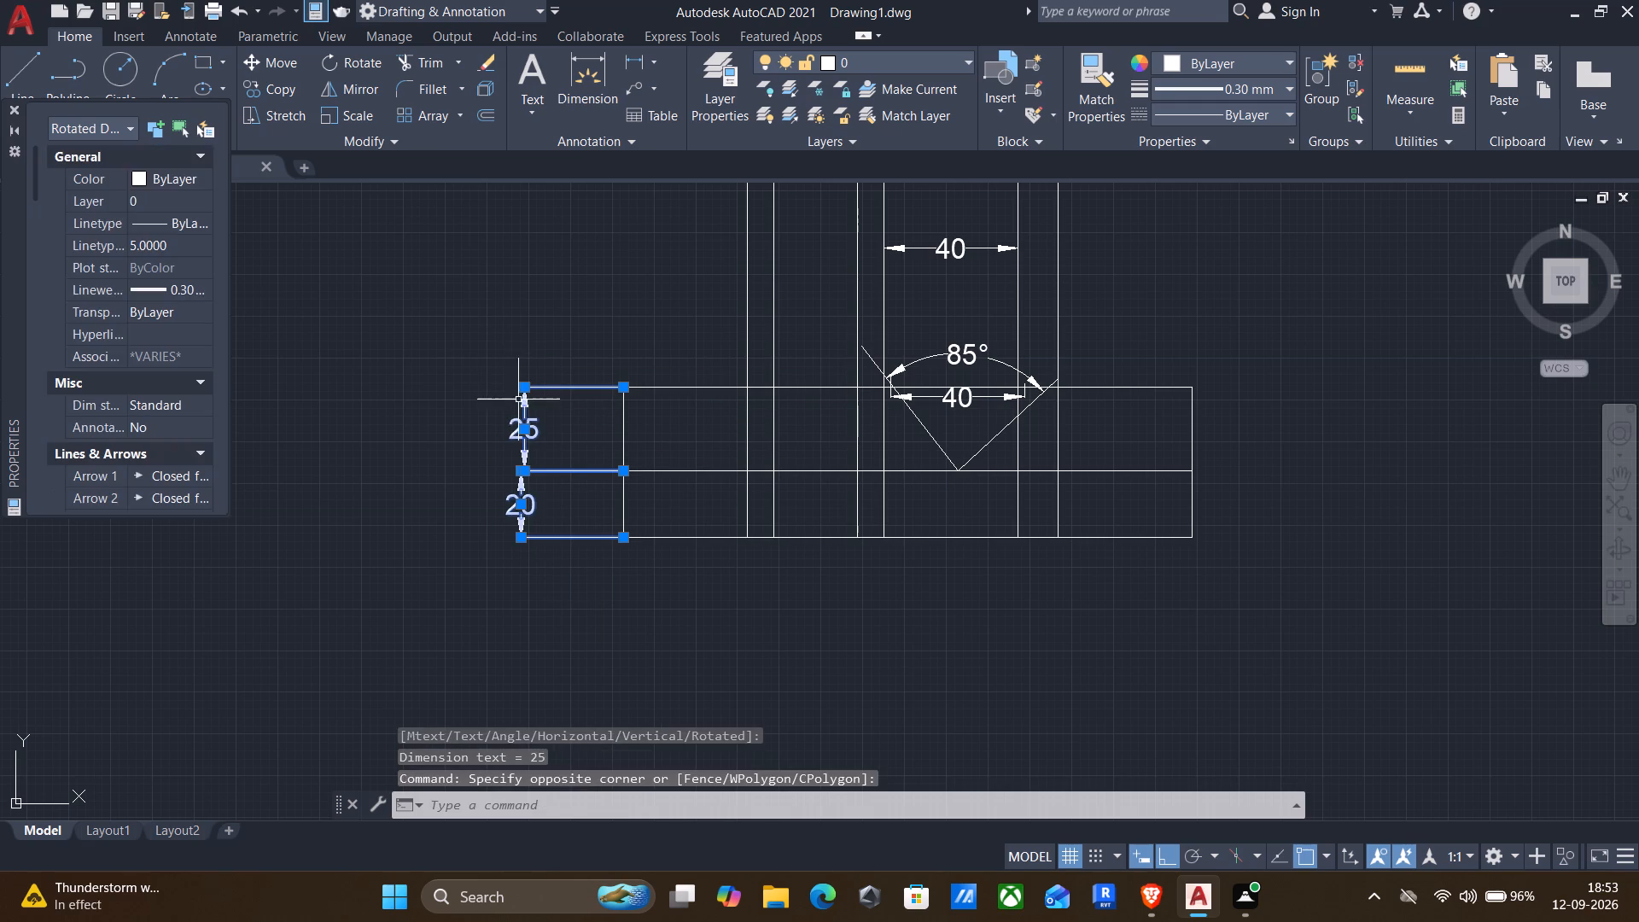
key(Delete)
Place aligned vertical linear dimensions at the view's right end for the lower band and the upper band.
key(Up)
key(Up)
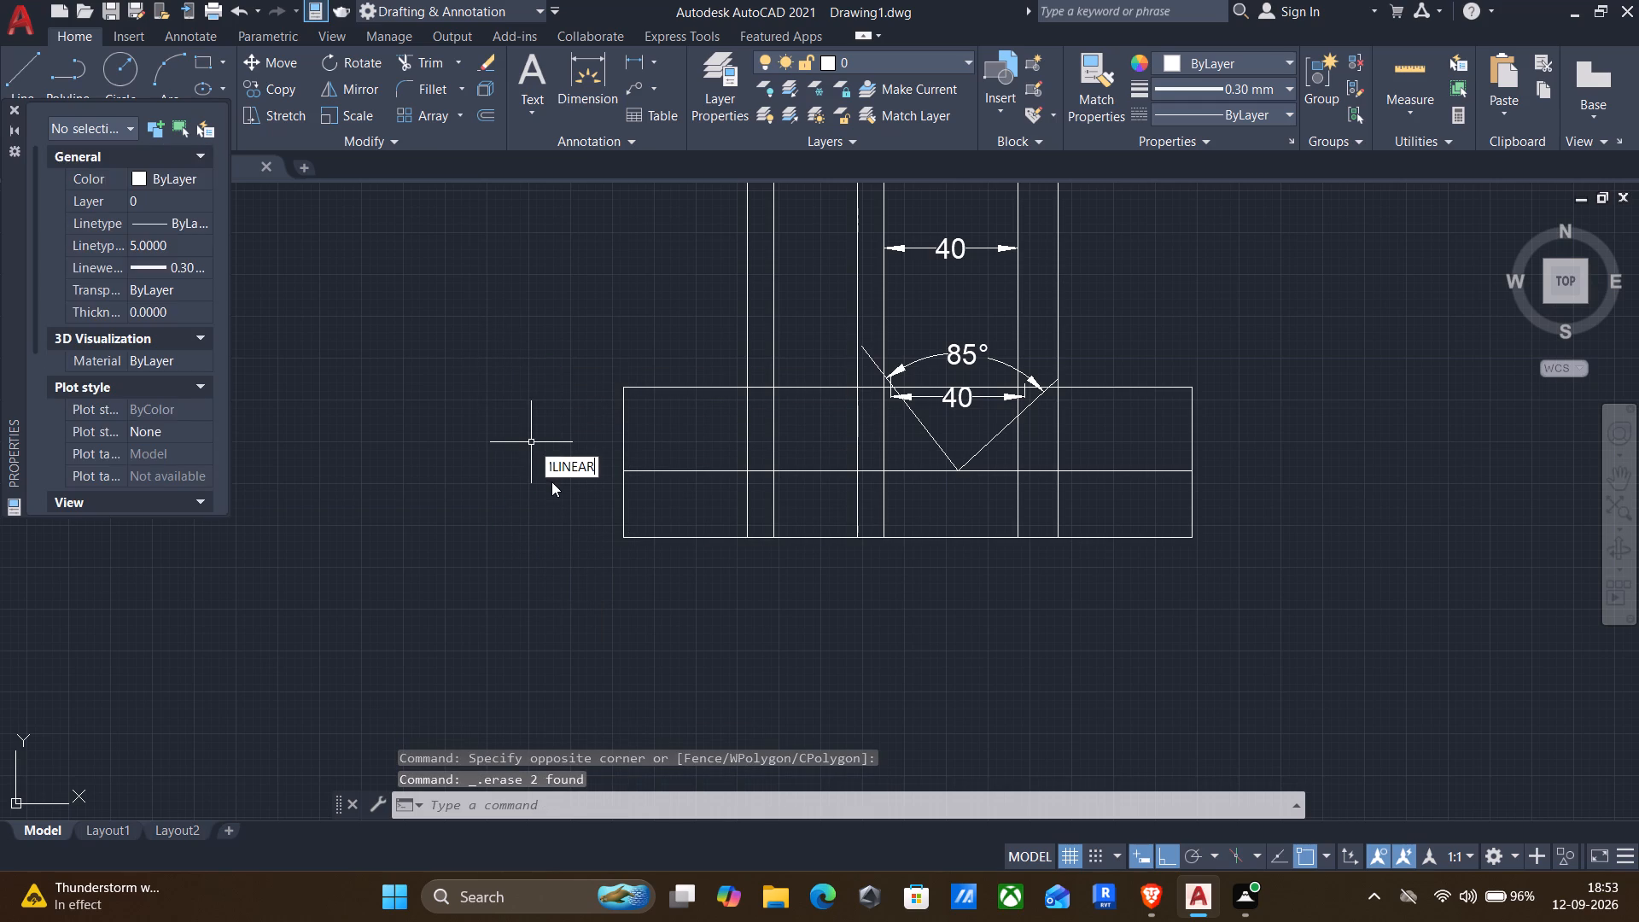
key(Return)
click(1183, 538)
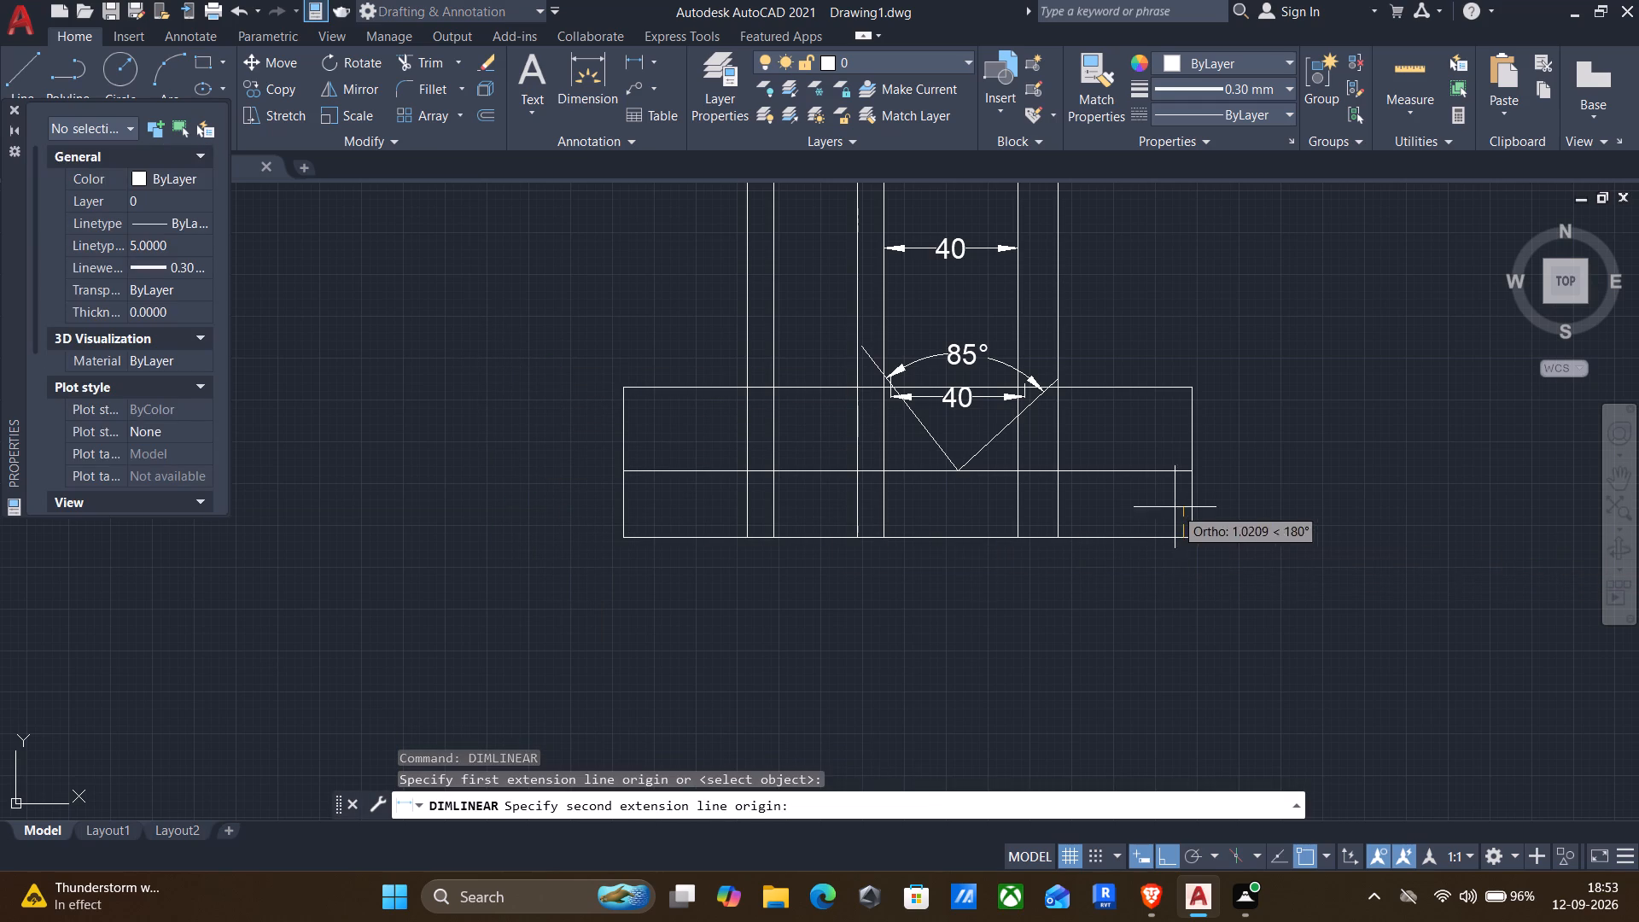
click(1193, 474)
click(1257, 490)
key(Return)
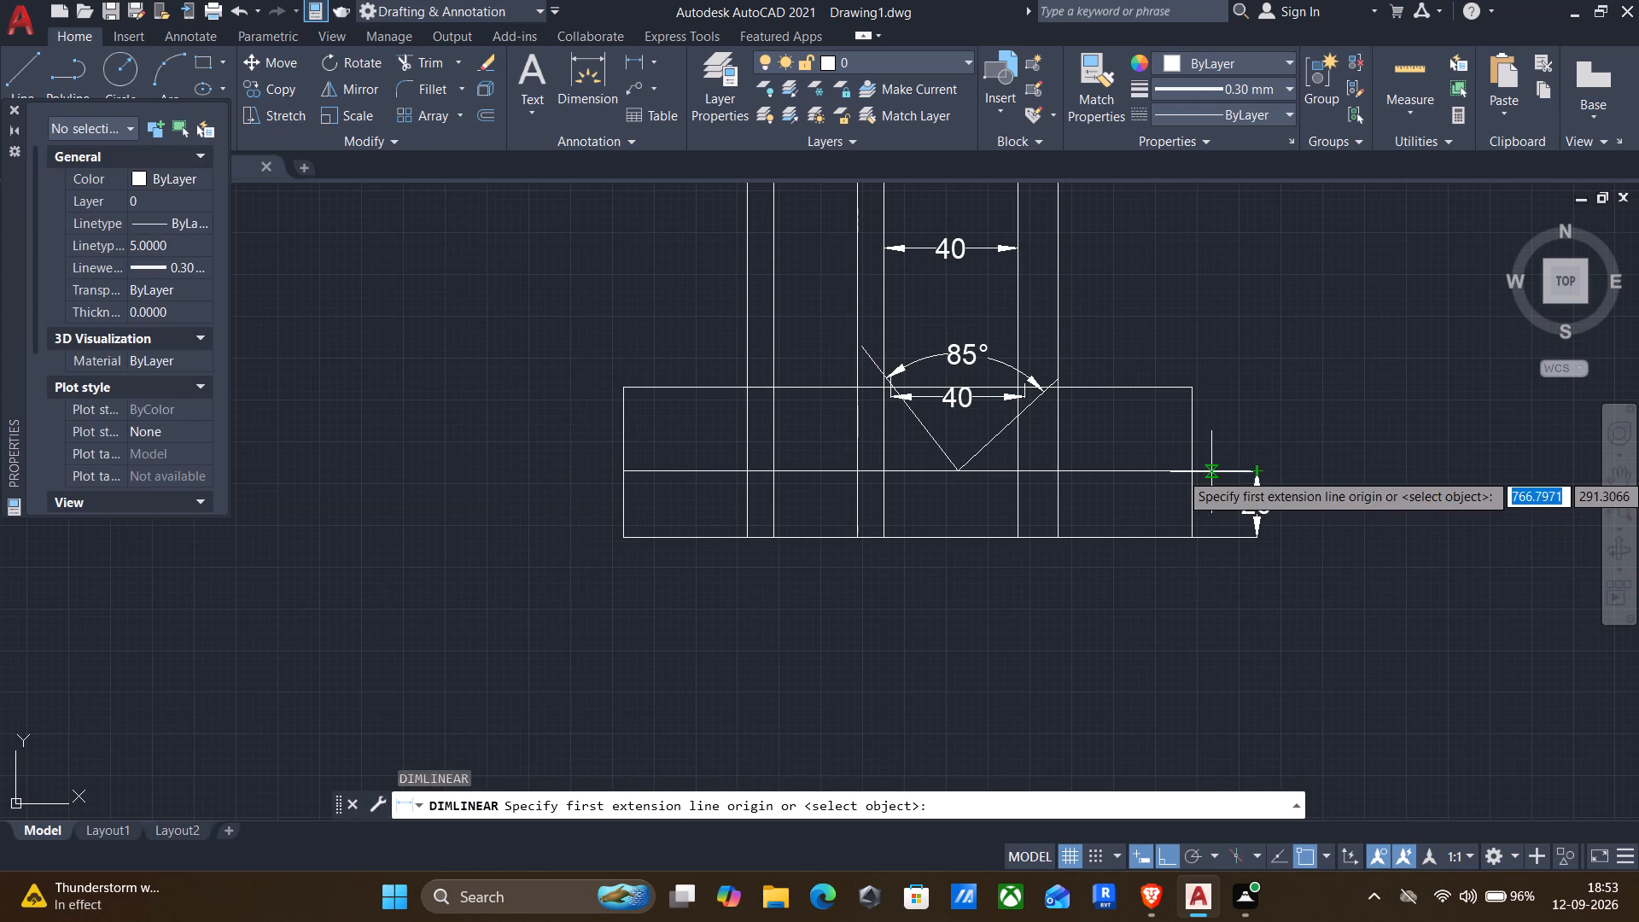
click(1191, 470)
click(1188, 385)
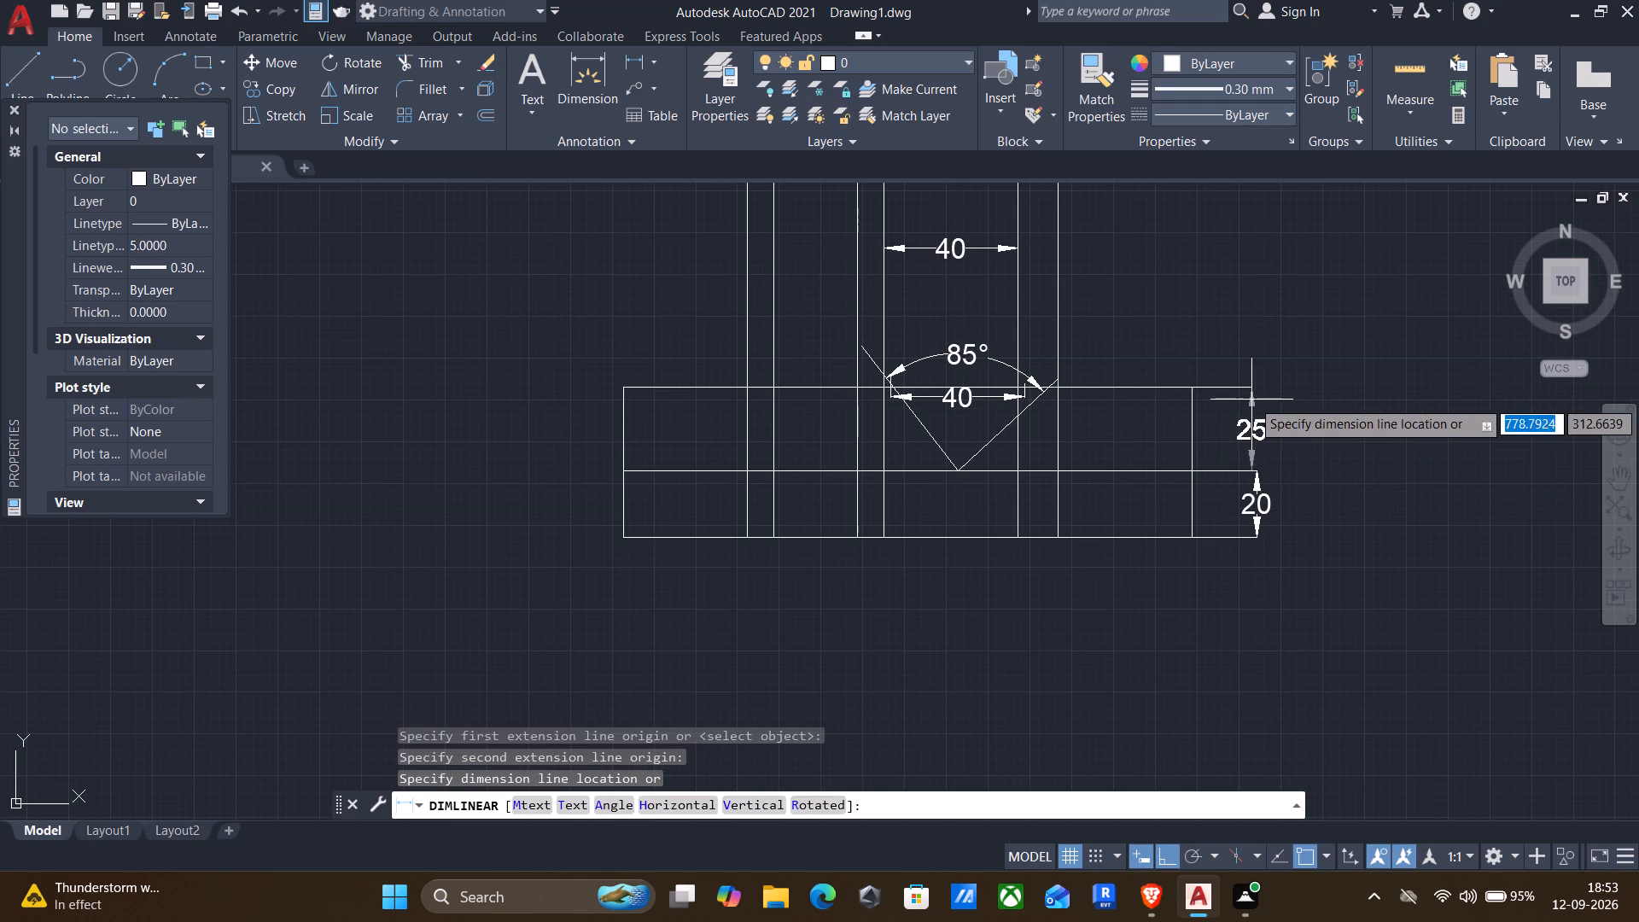
click(1257, 400)
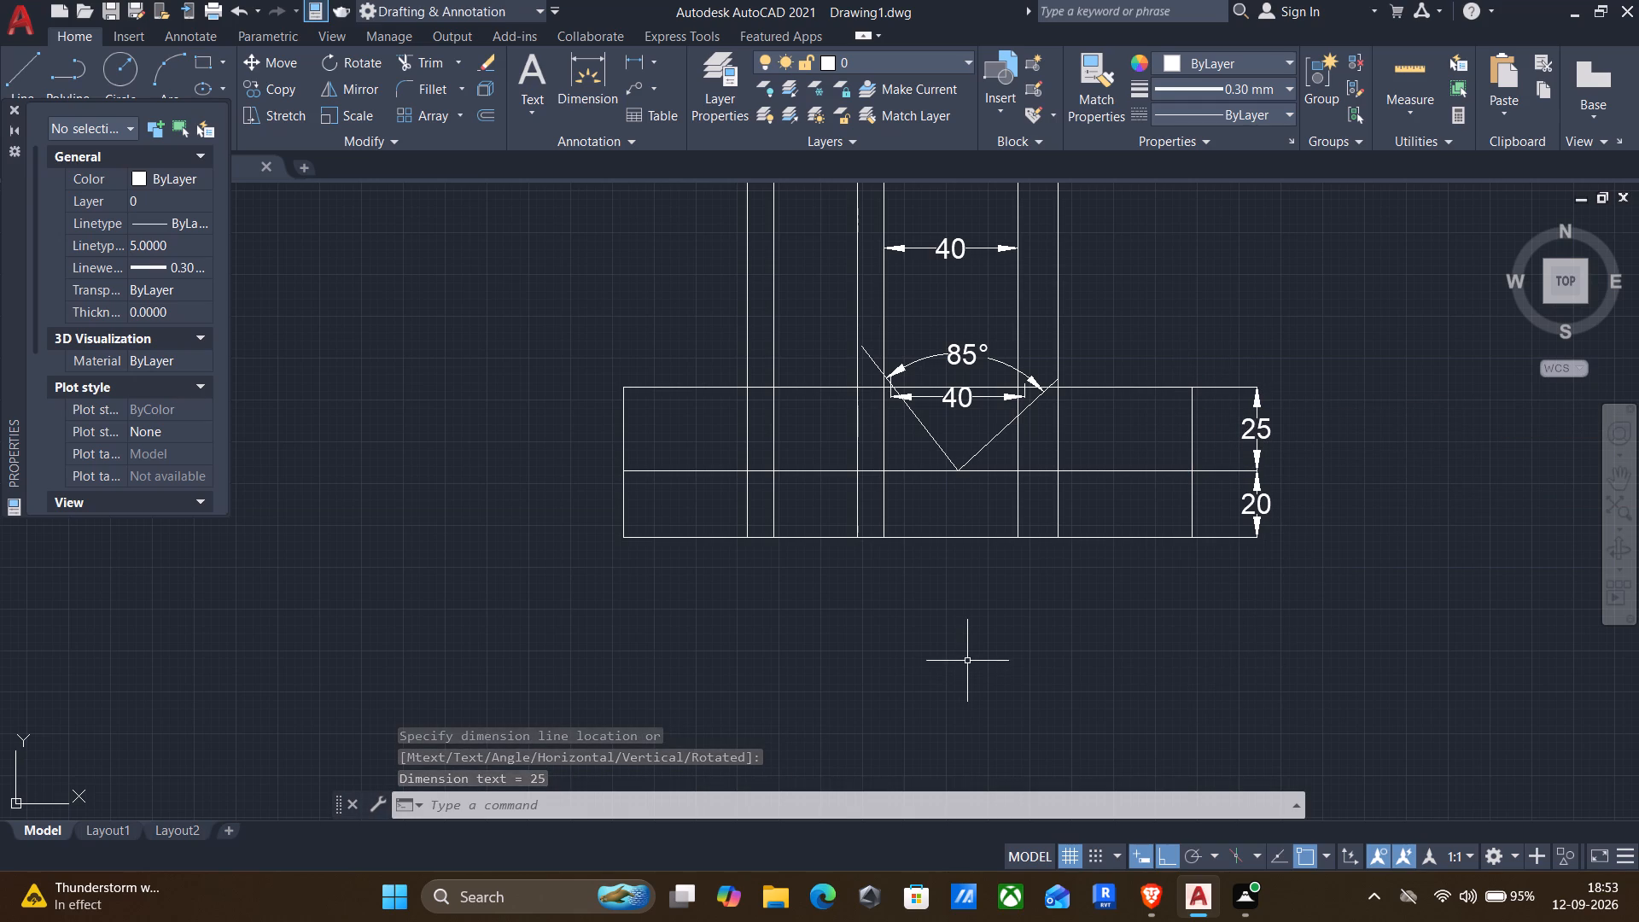
Offset the view's bottom edge upward by 60.
key(o)
key(Return)
click(971, 563)
click(964, 527)
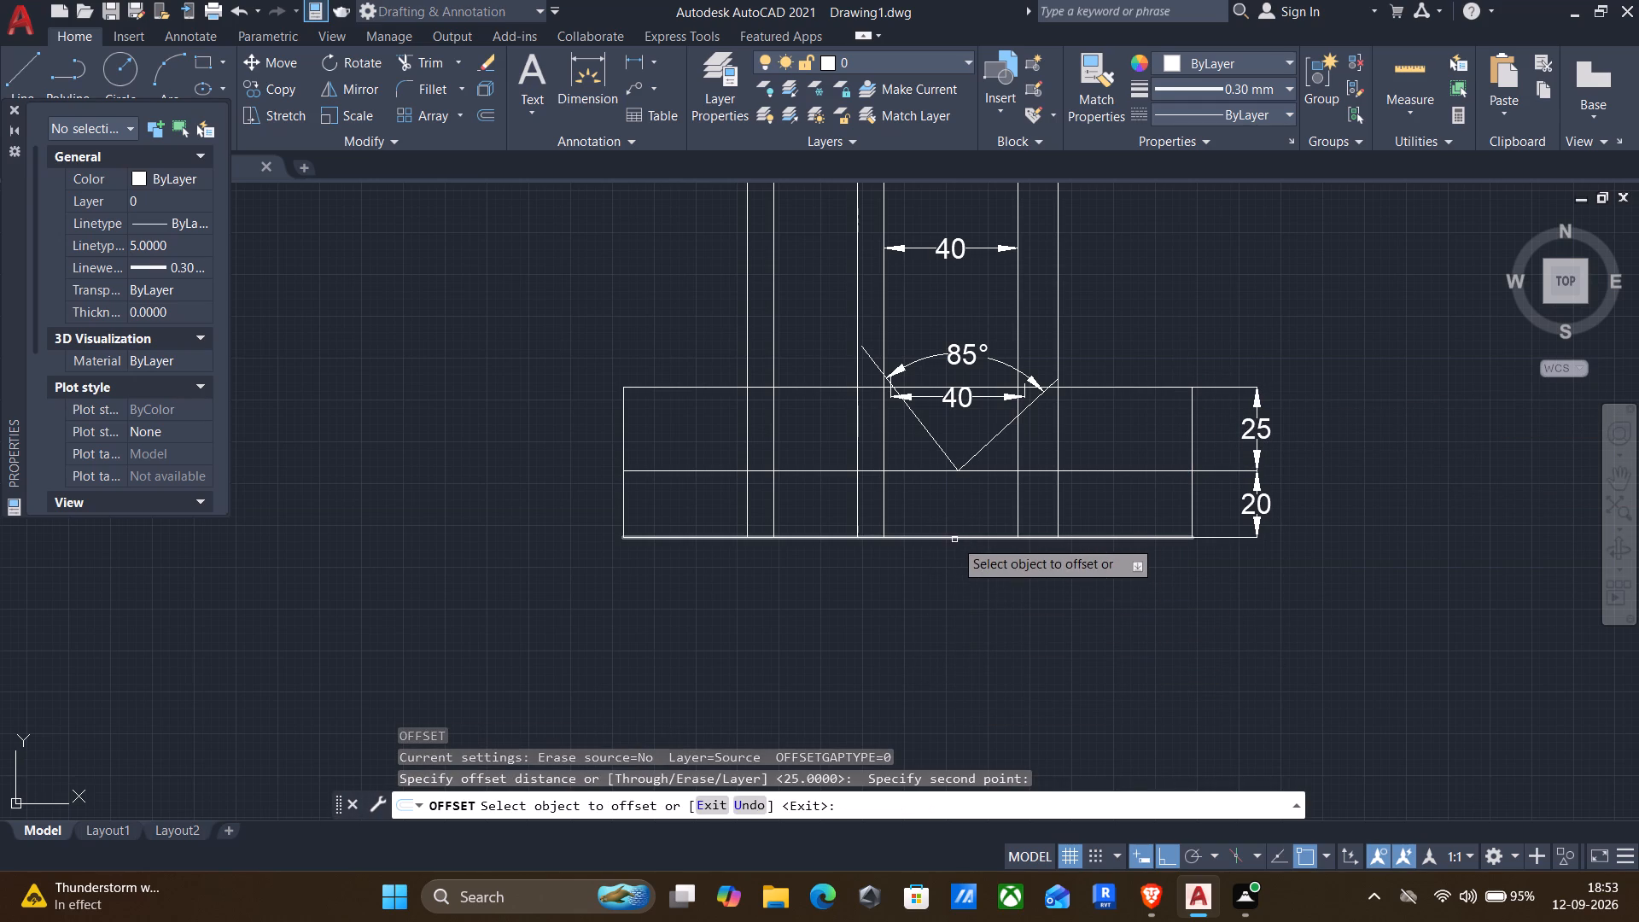
click(951, 540)
text(60)
key(Return)
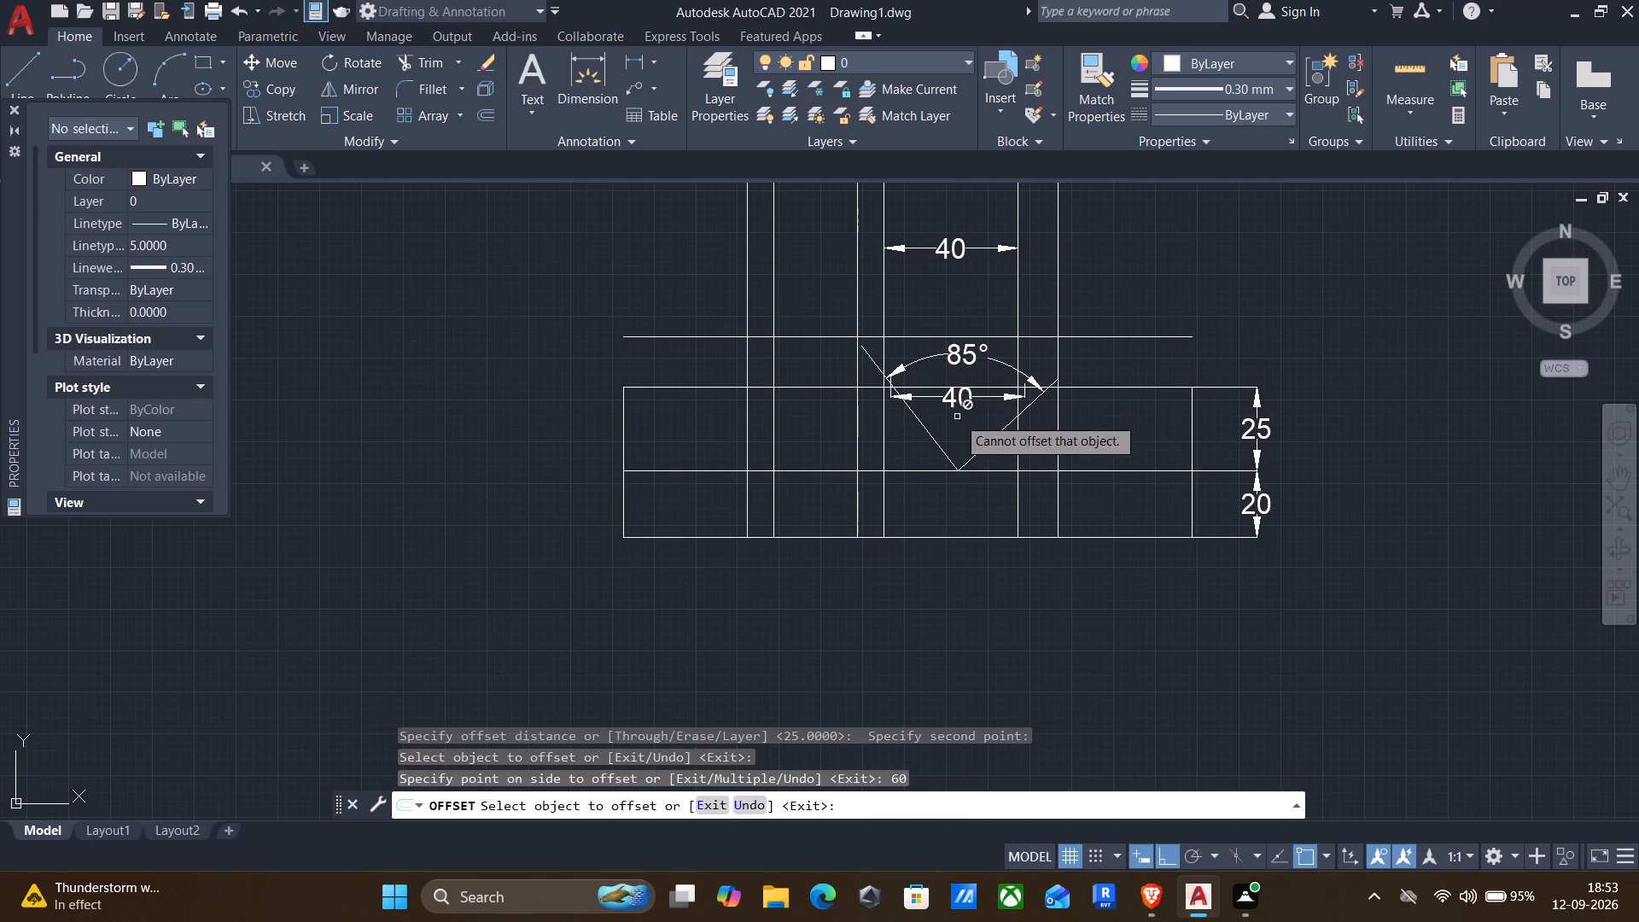
key(Escape)
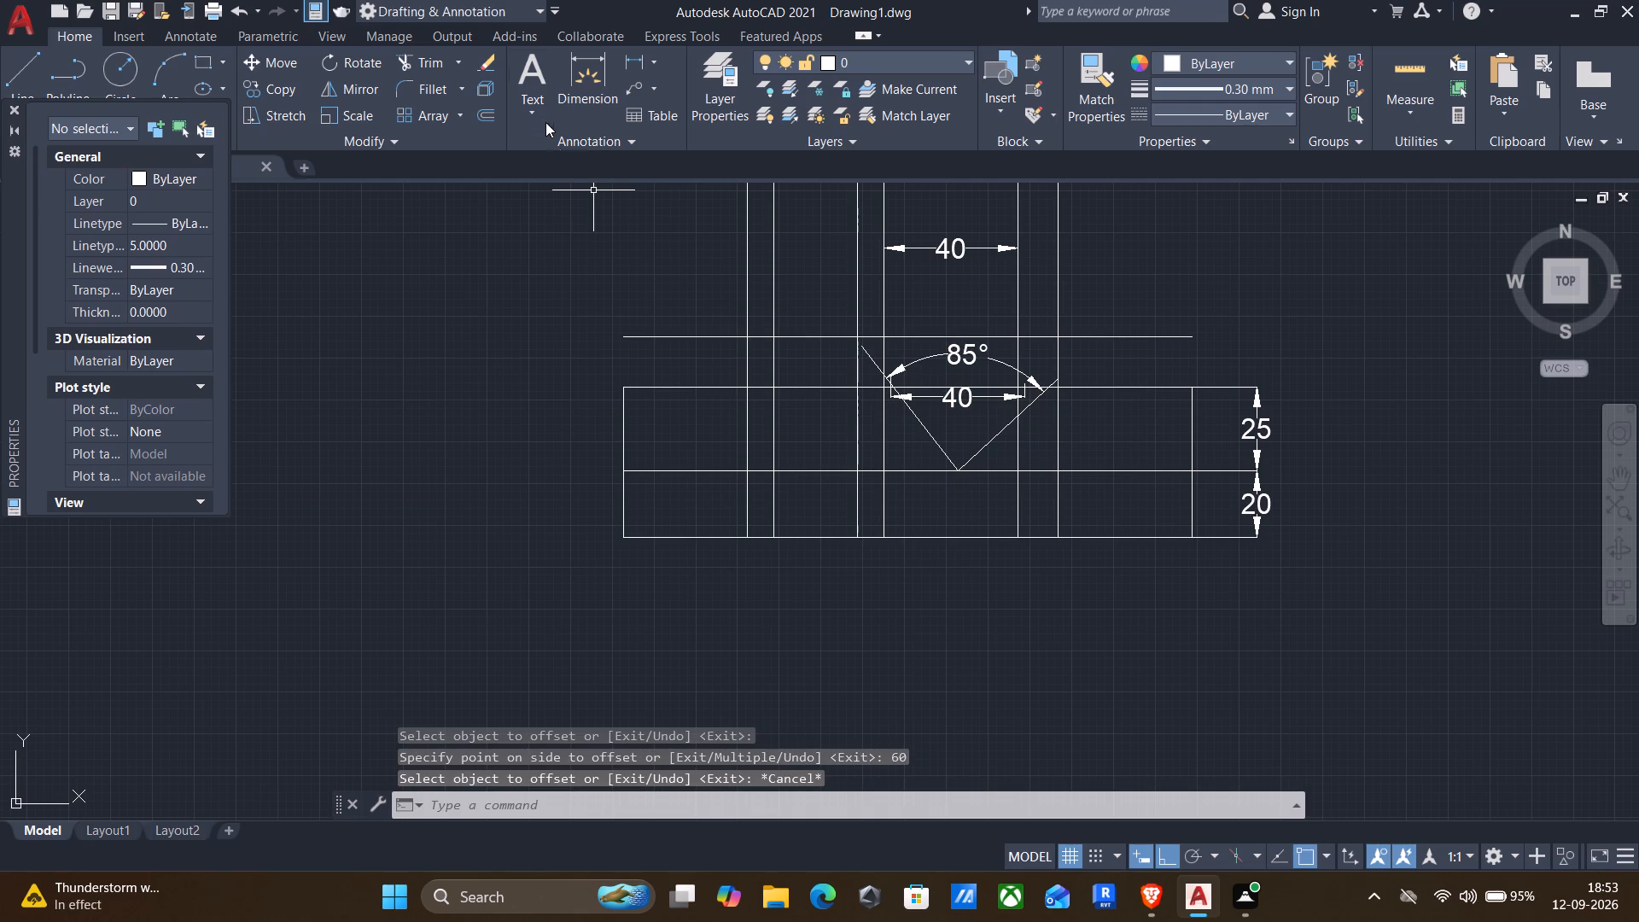
Place a vertical linear dimension at the left end from the bottom edge to the new offset line.
click(634, 58)
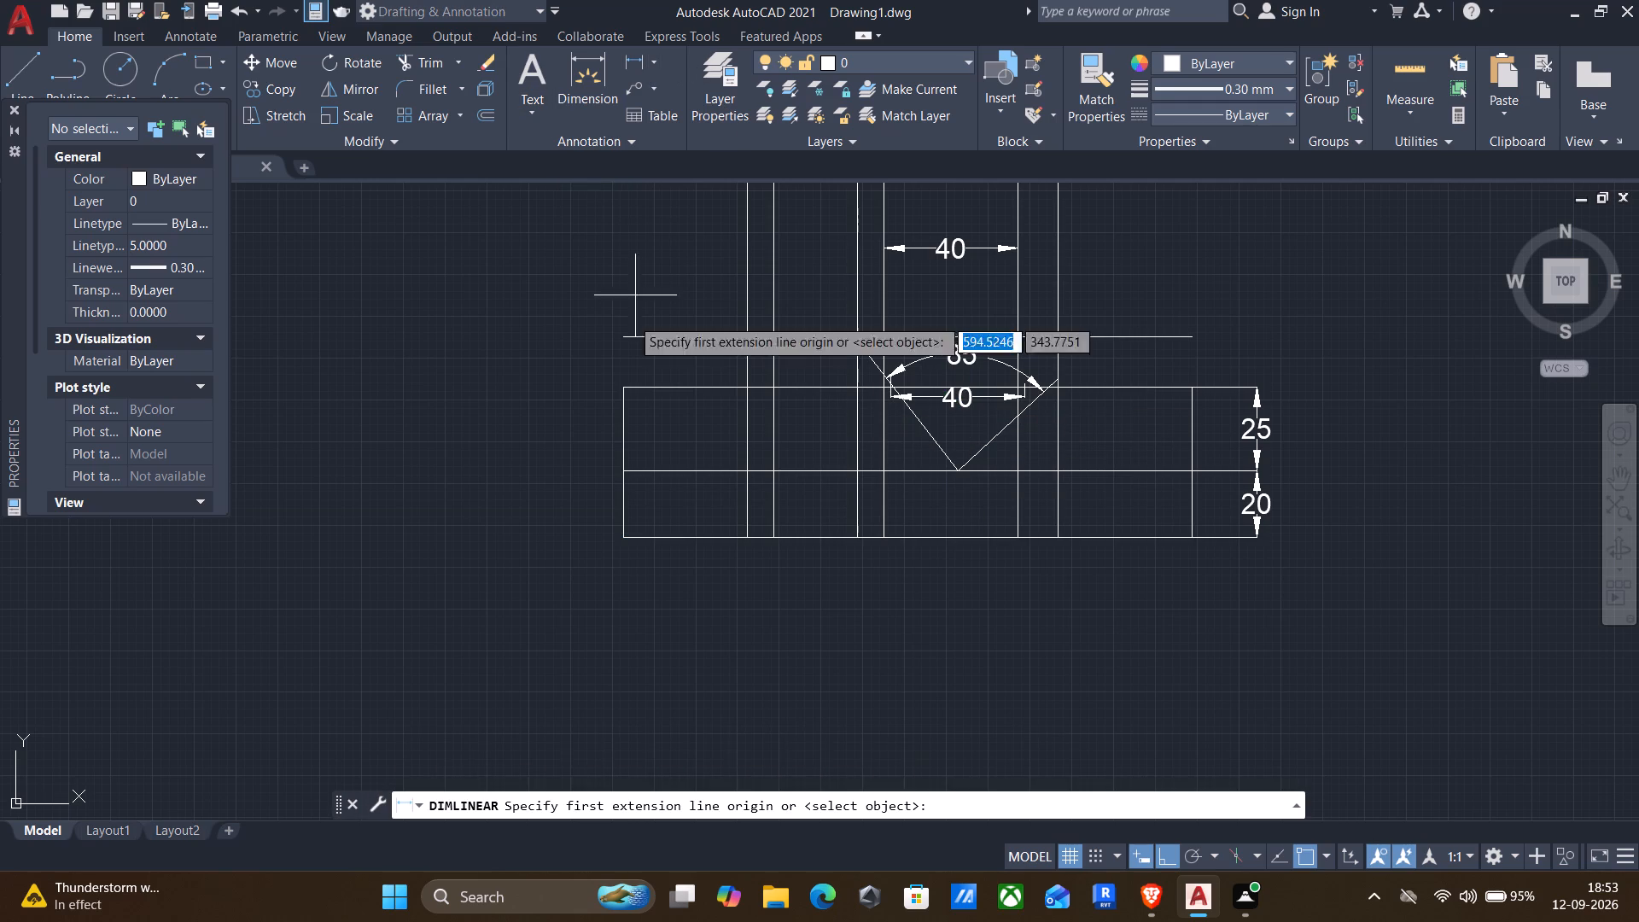
click(629, 542)
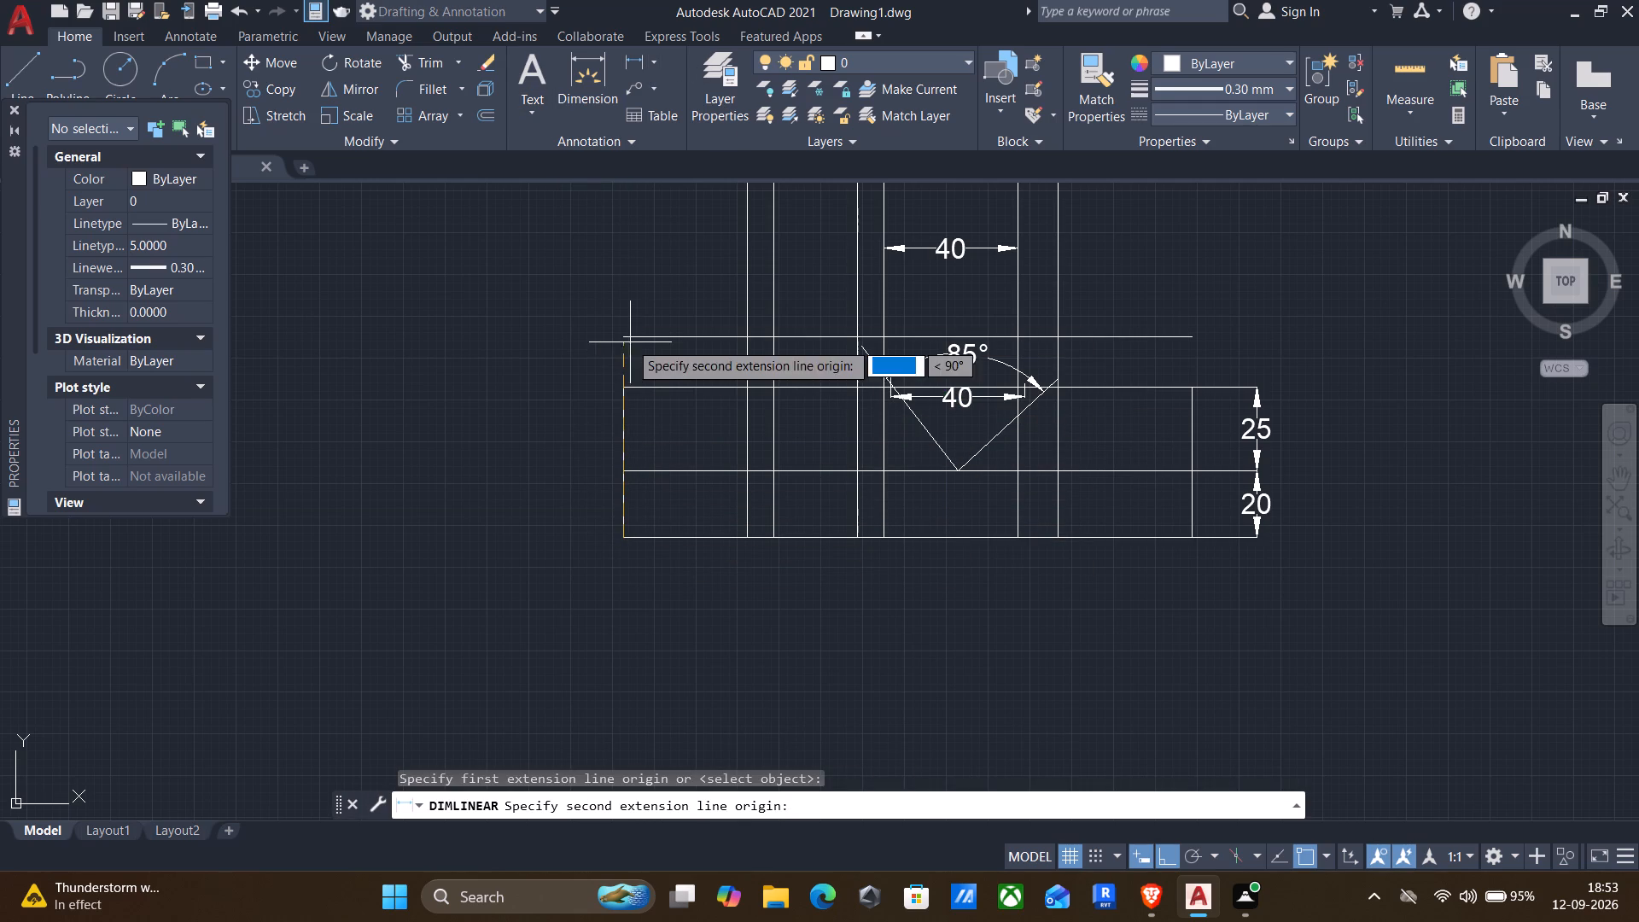
click(628, 330)
click(544, 374)
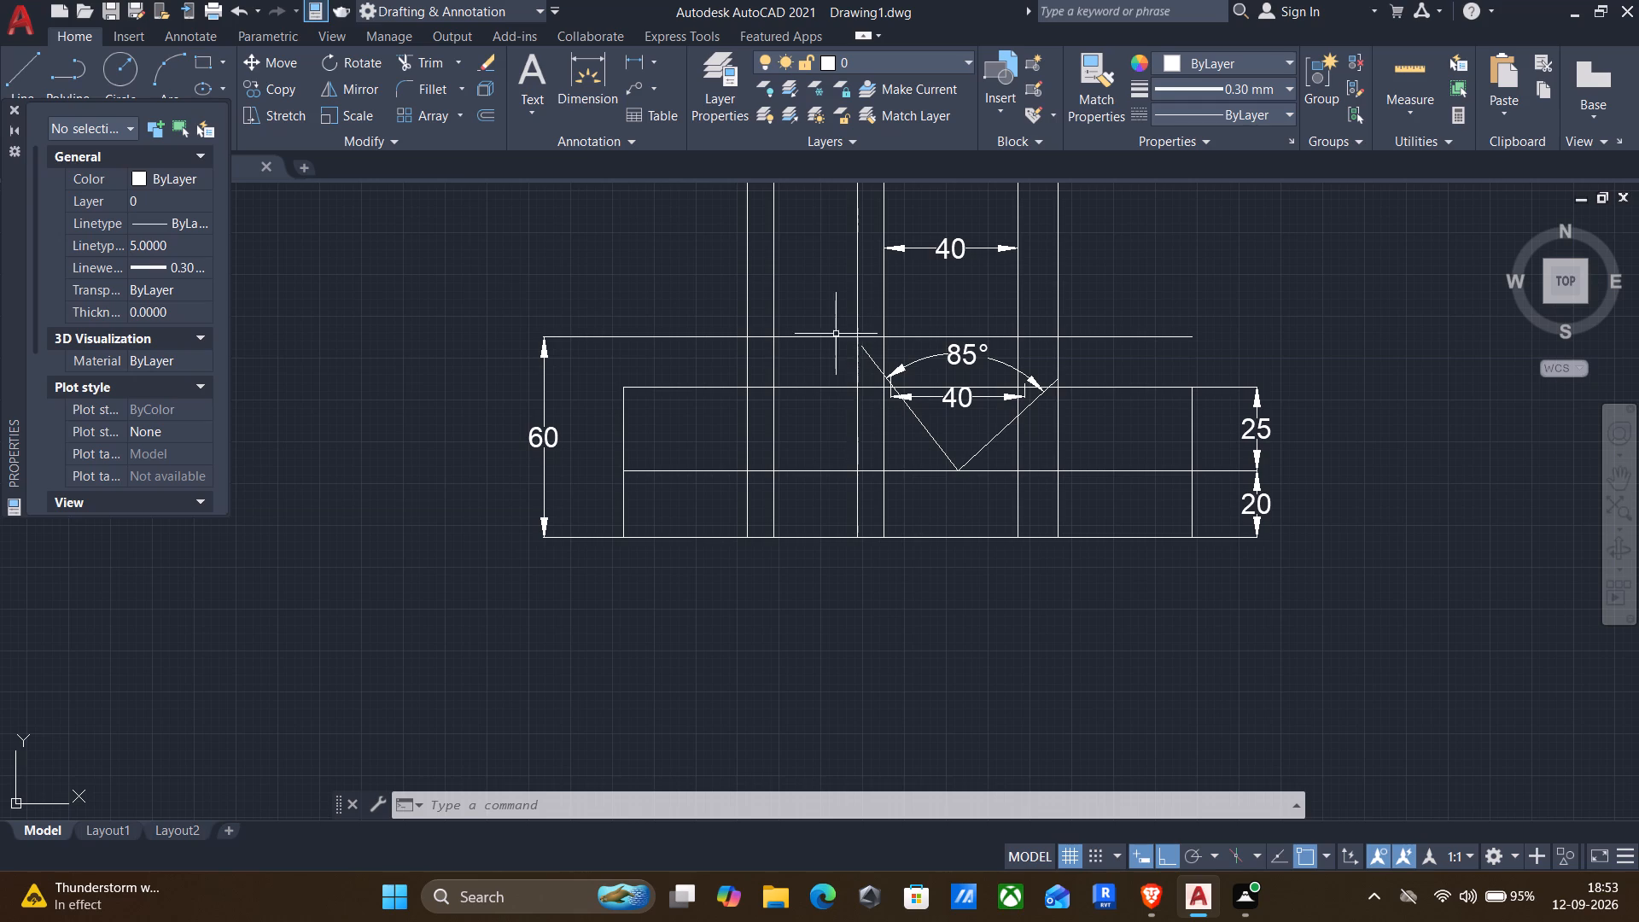
Erase the horizontal 40 dimension between the two projected verticals above the 85° angle dimension.
click(939, 242)
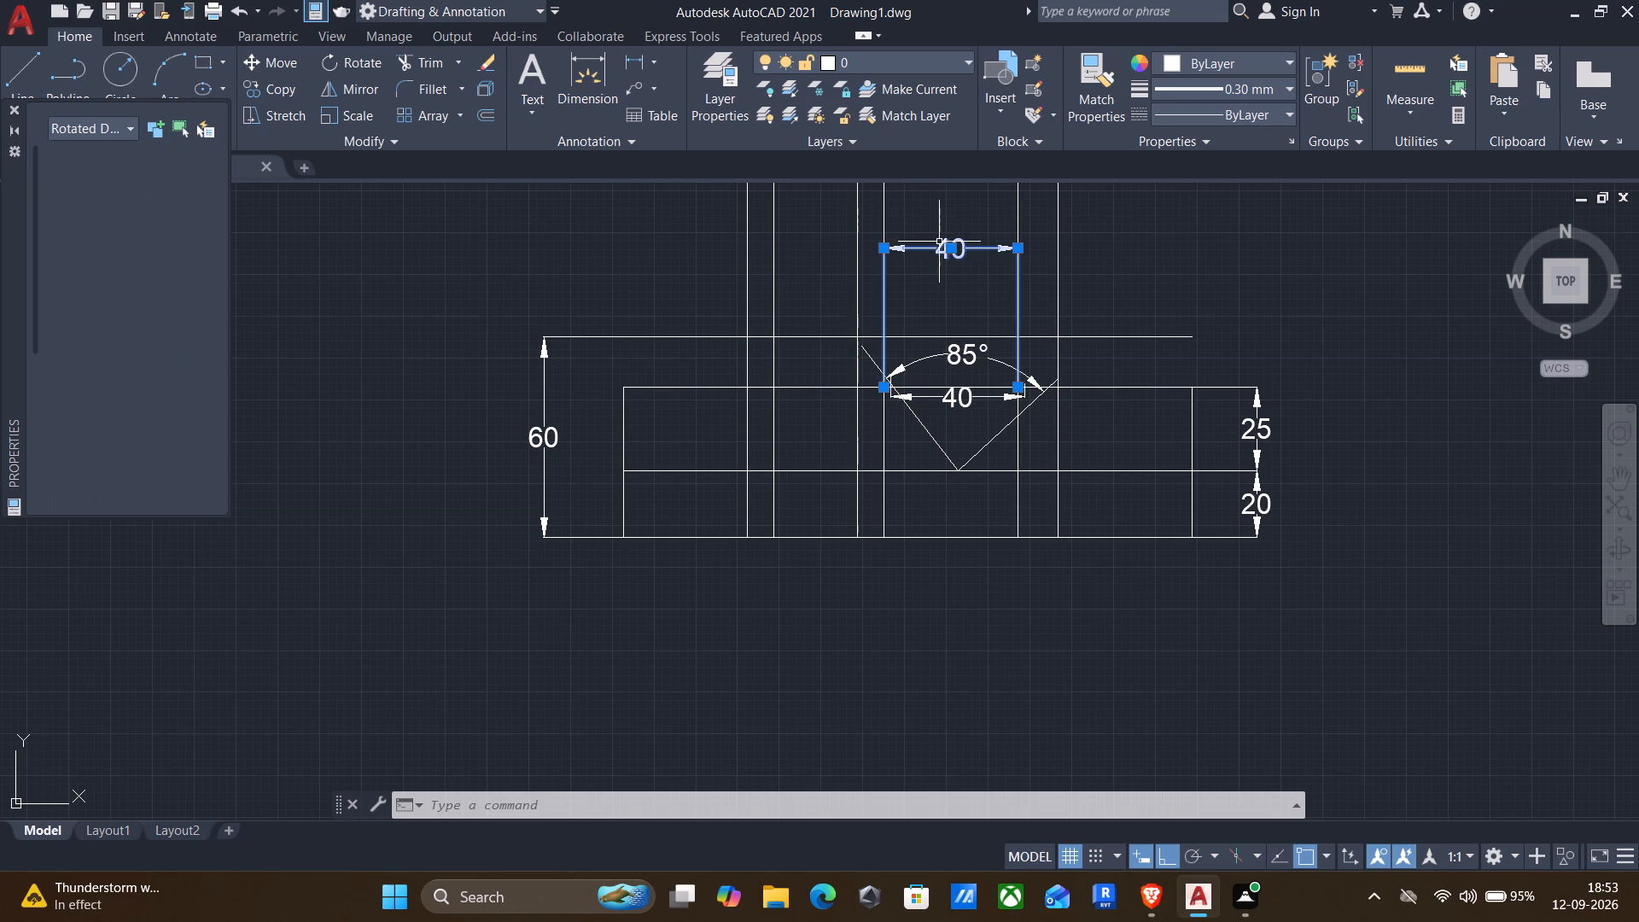
key(Delete)
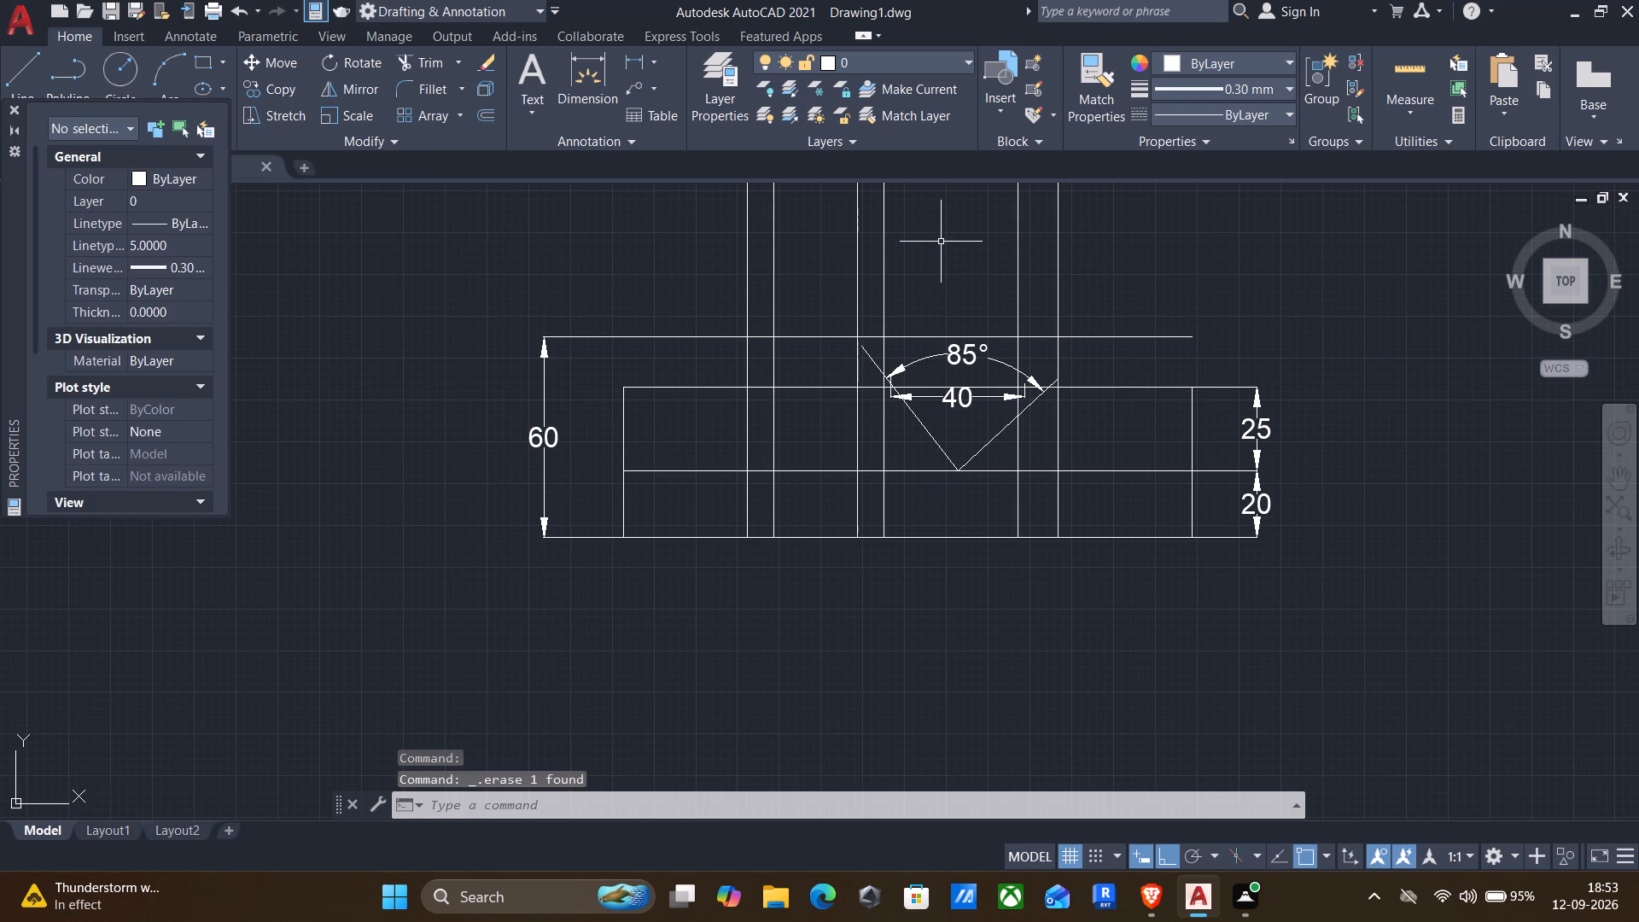
Offset the top edge of the 25-high upper band upward by 40.
middle_drag(936, 295, 934, 376)
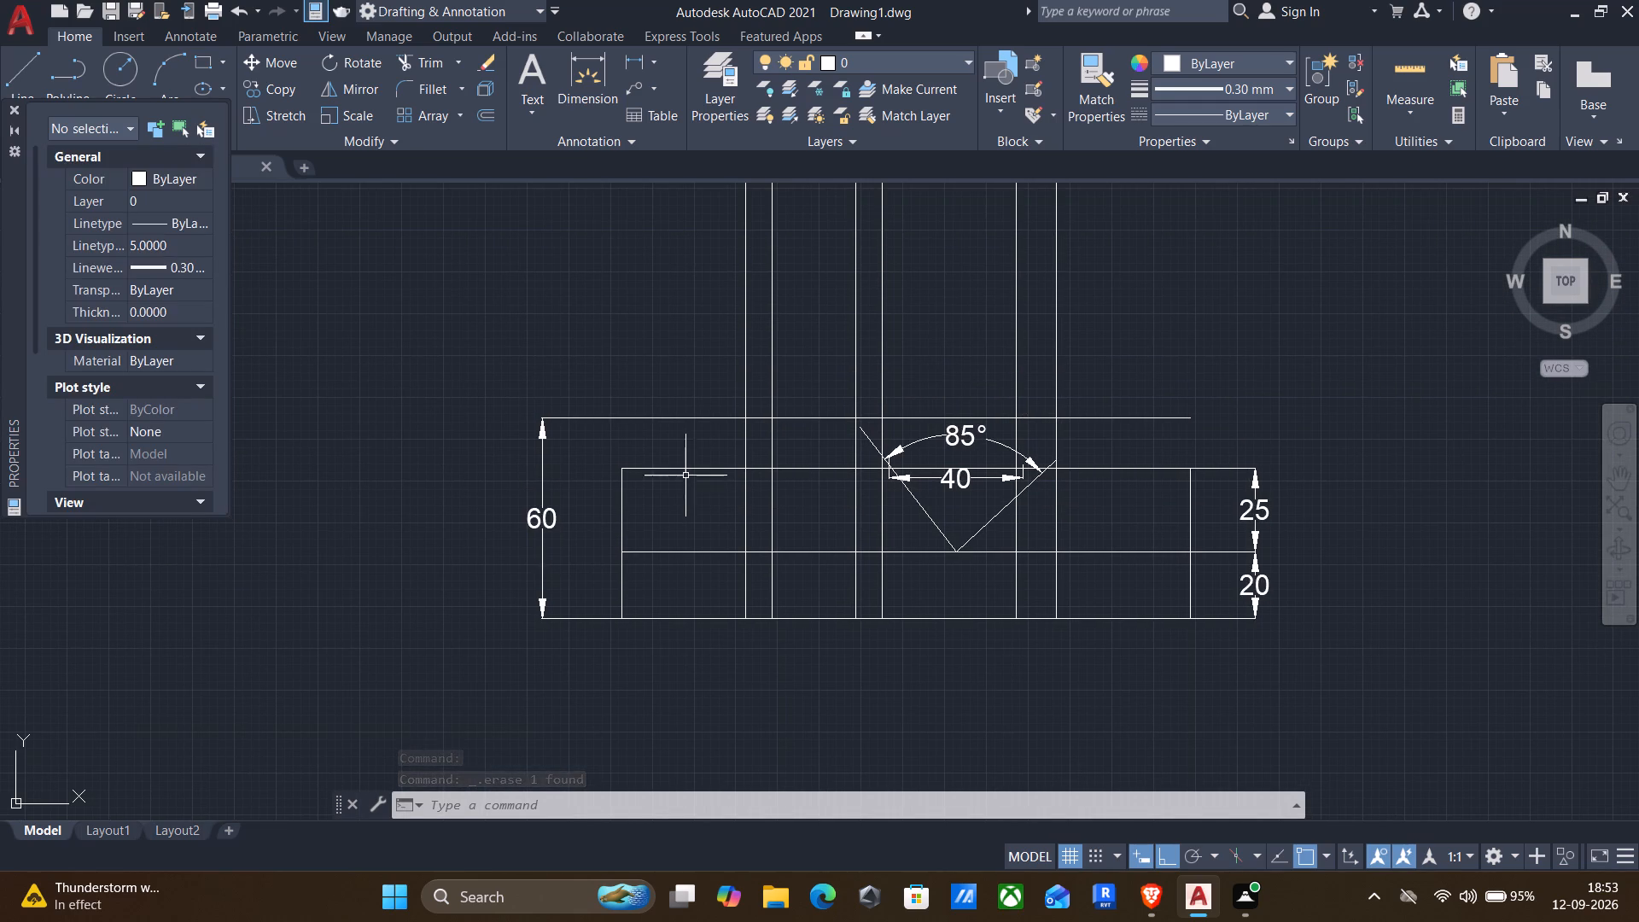
key(o)
key(Return)
drag(685, 472, 690, 447)
click(694, 414)
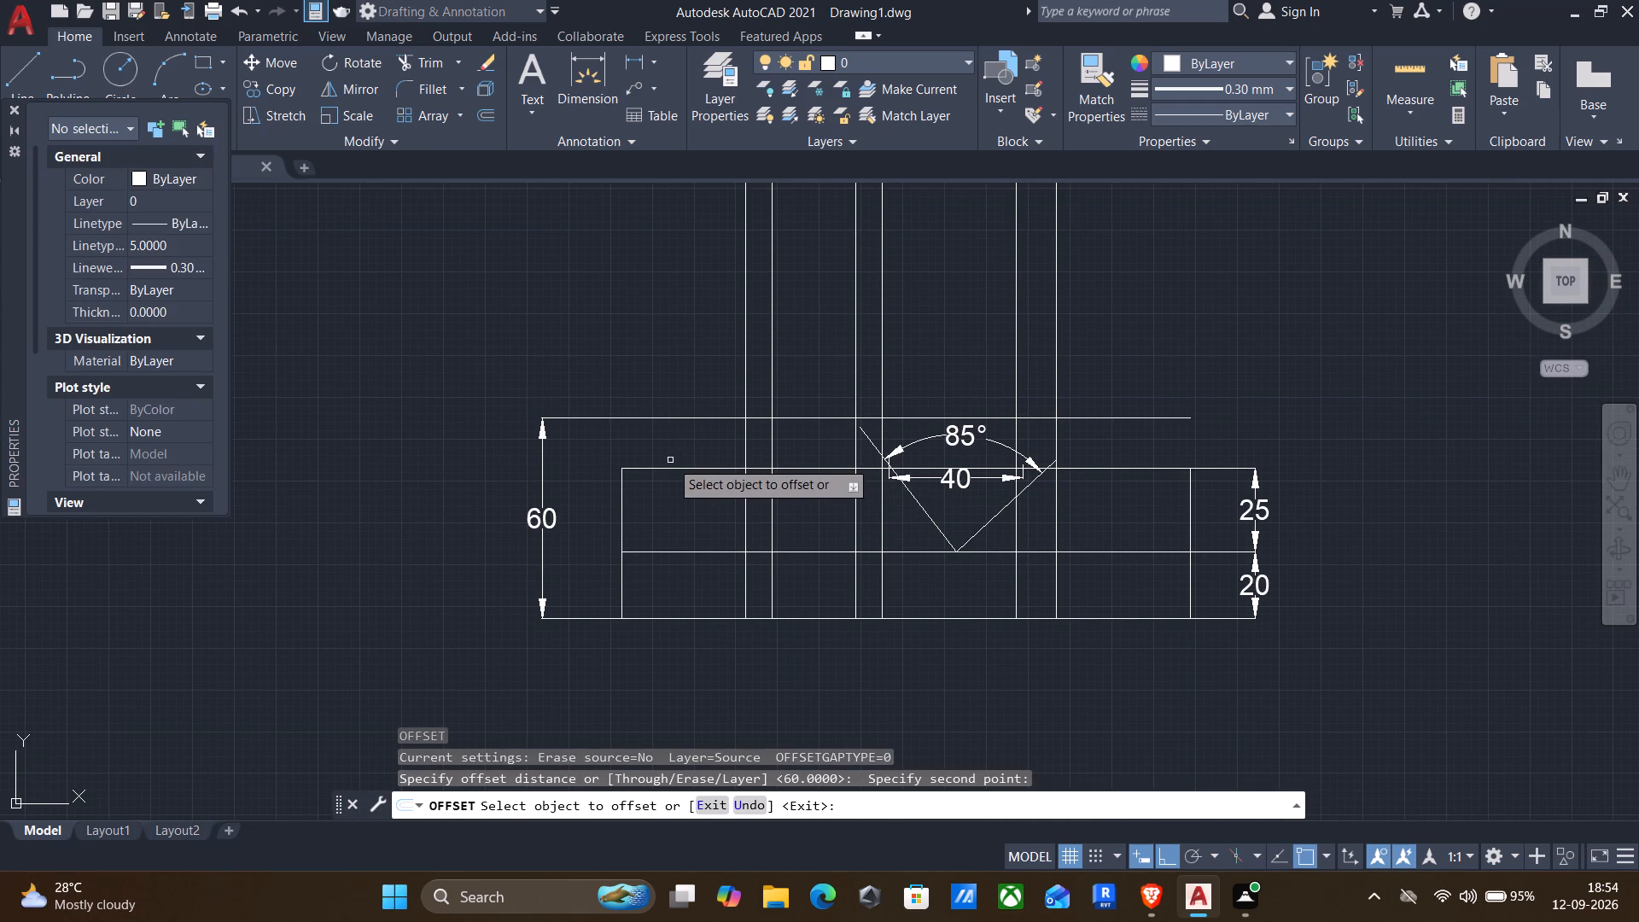
click(666, 470)
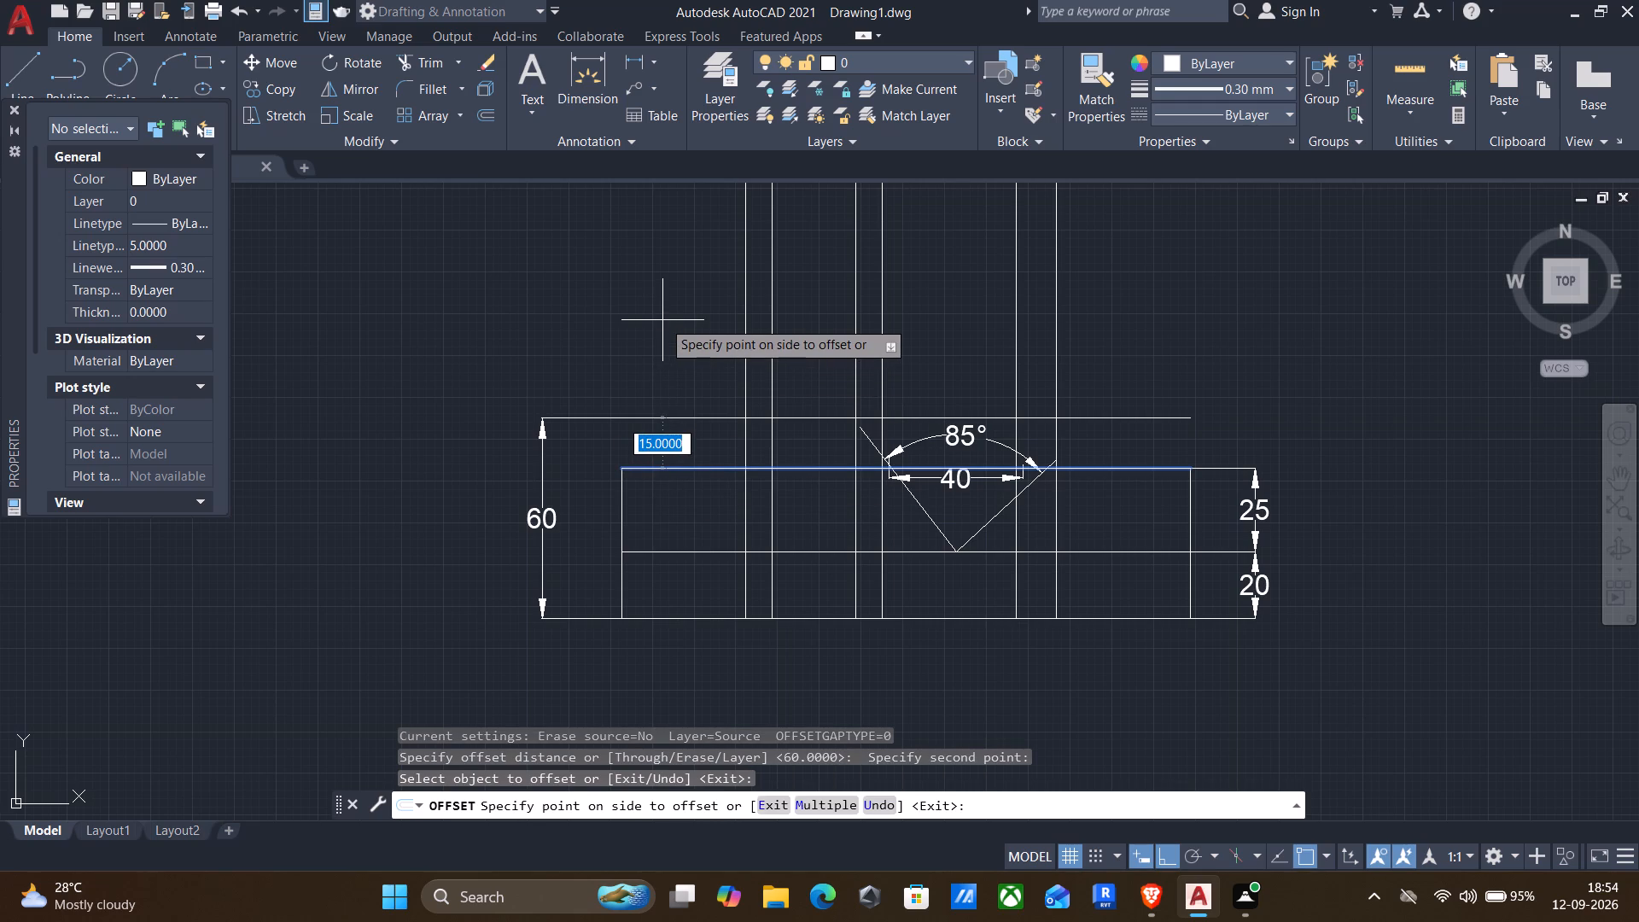
text(40)
key(Return)
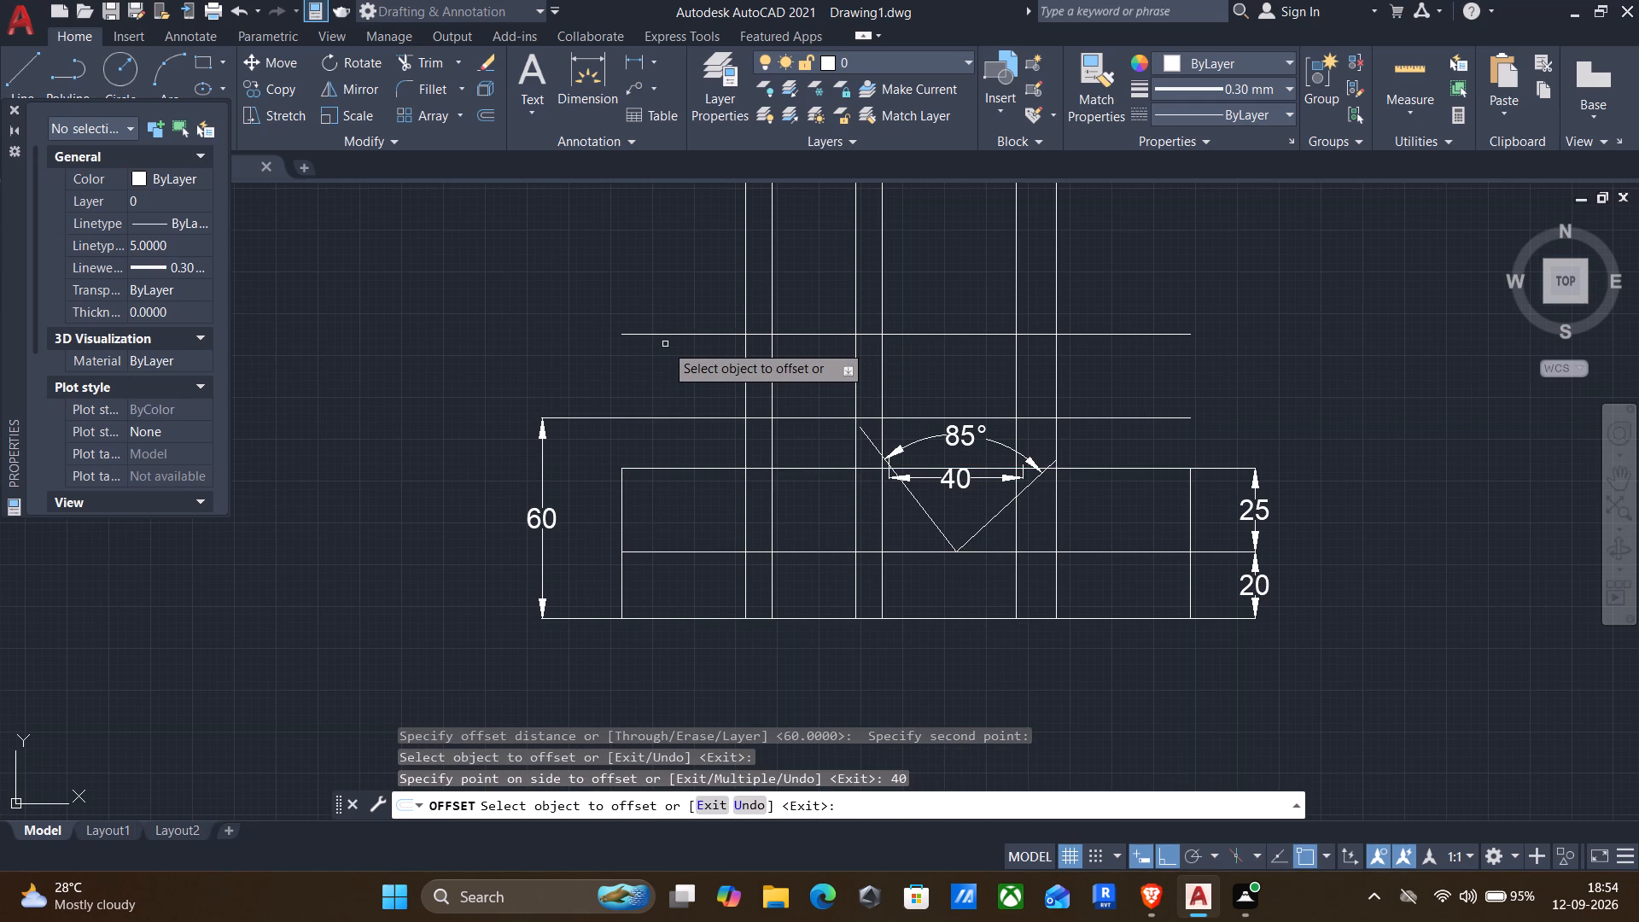
key(Escape)
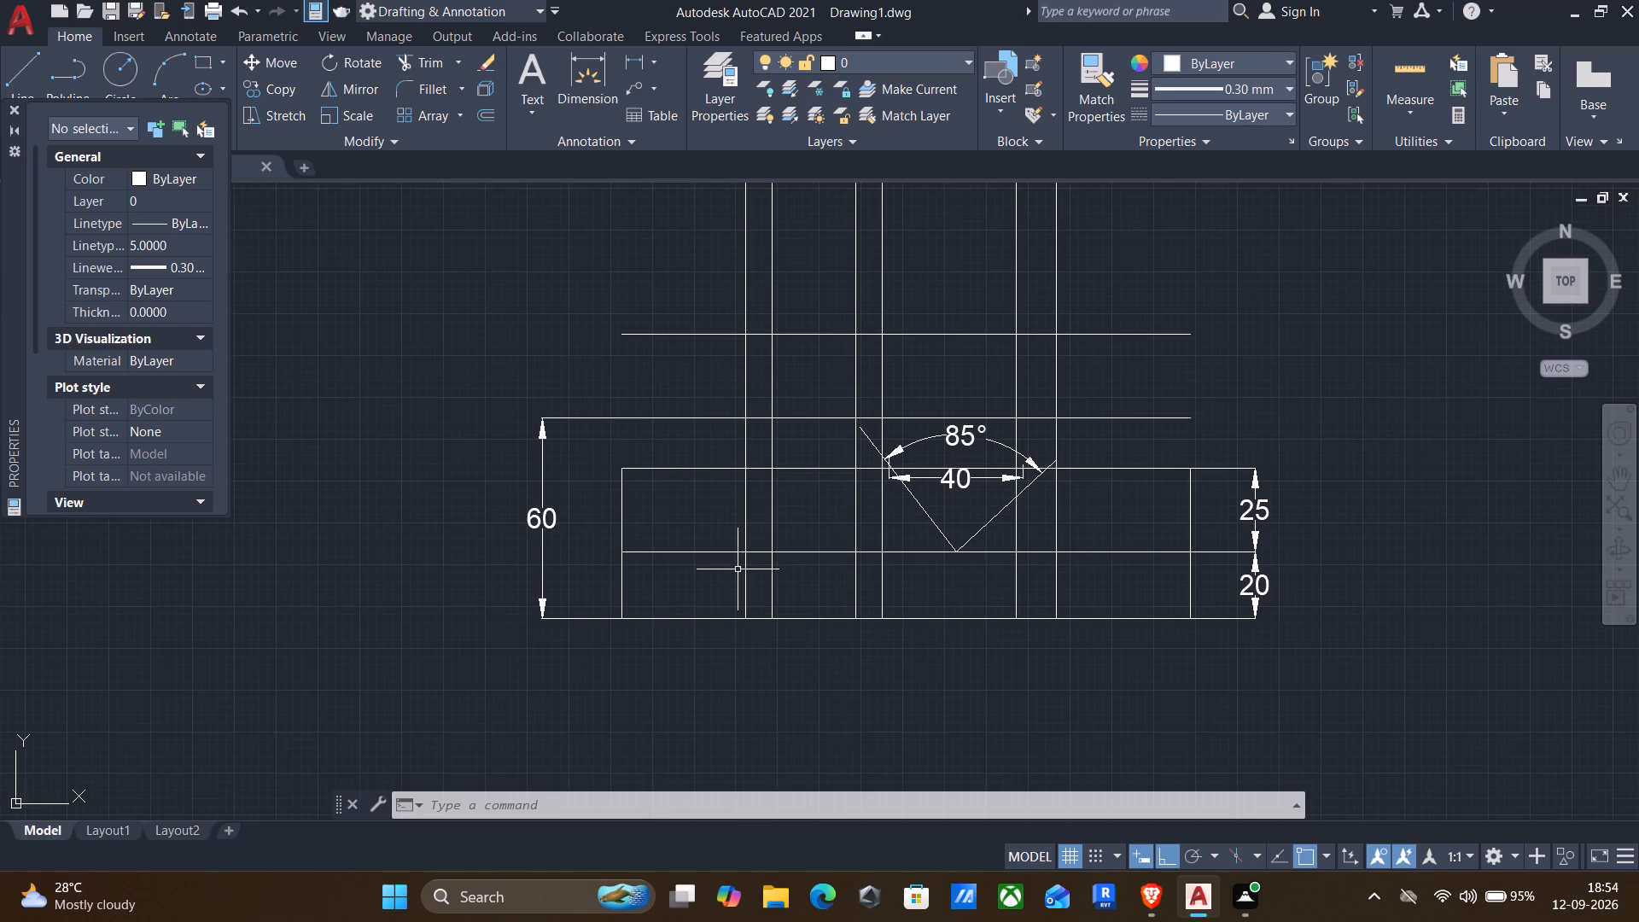
Trim the leftmost pair and the rightmost pair of projected verticals out of the 20-high lower band.
text(TR)
key(Return)
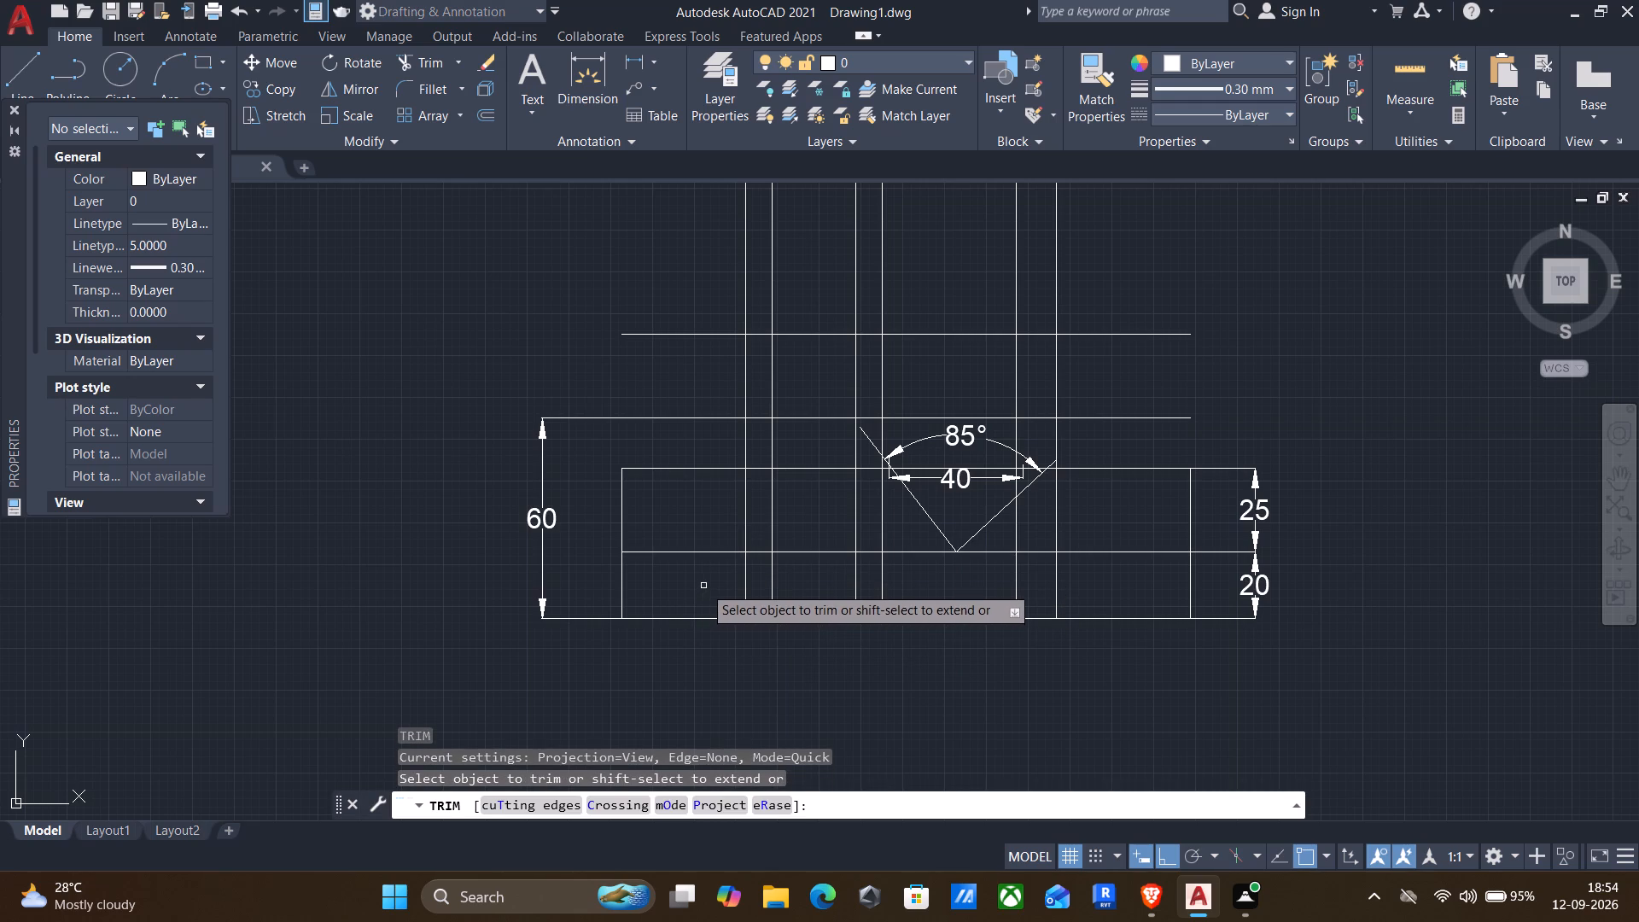
drag(704, 584, 787, 575)
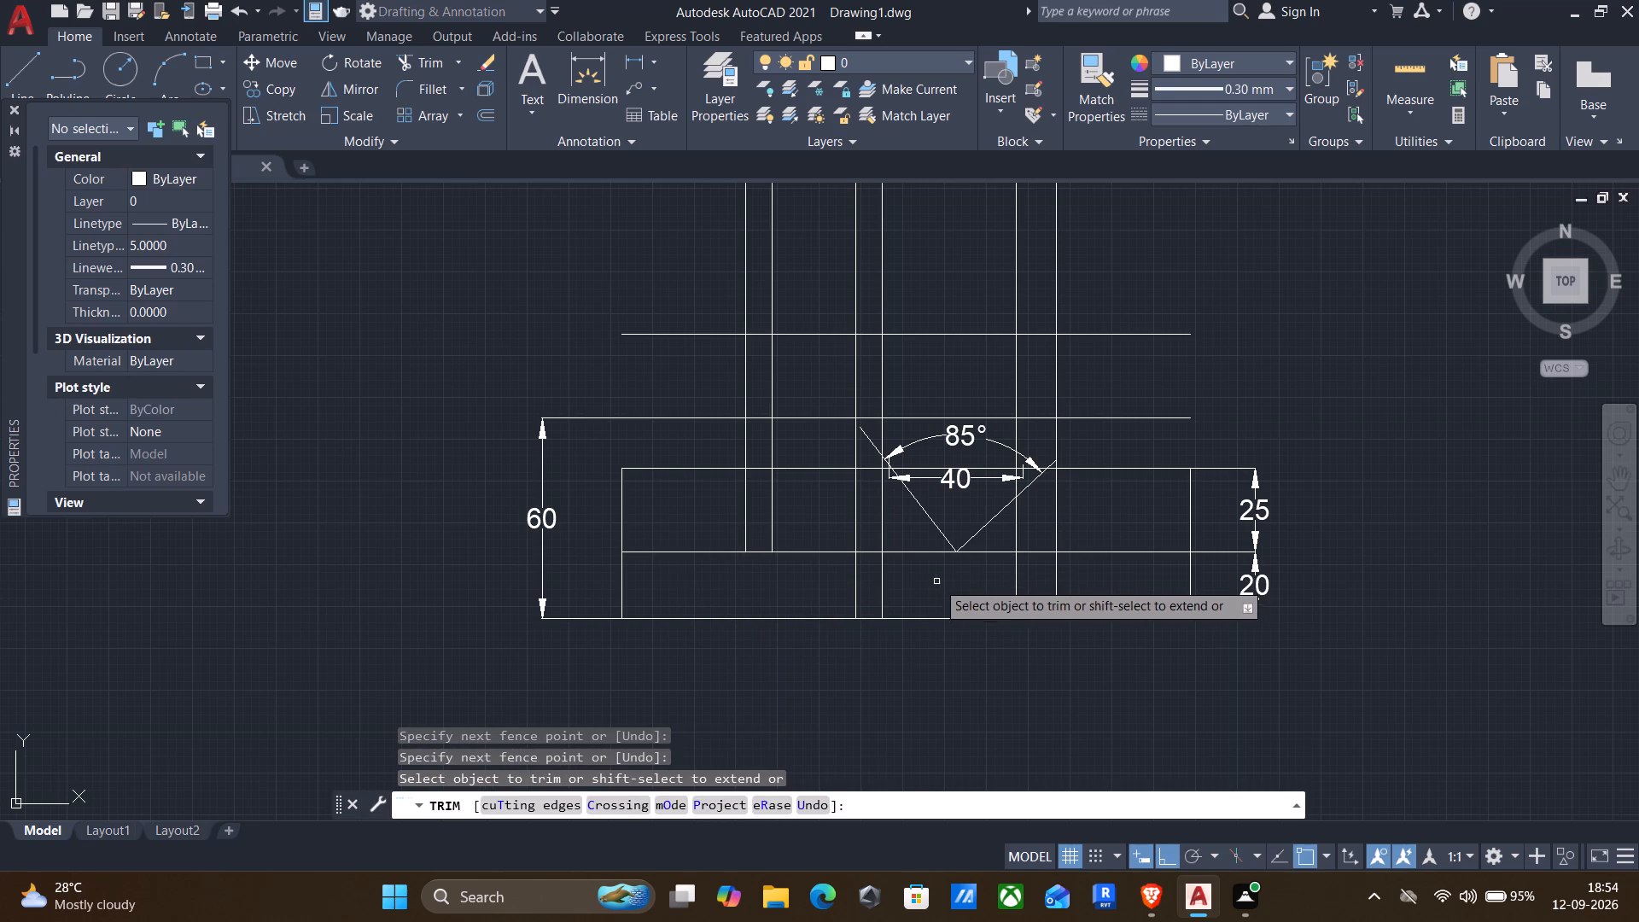
drag(949, 584, 1051, 582)
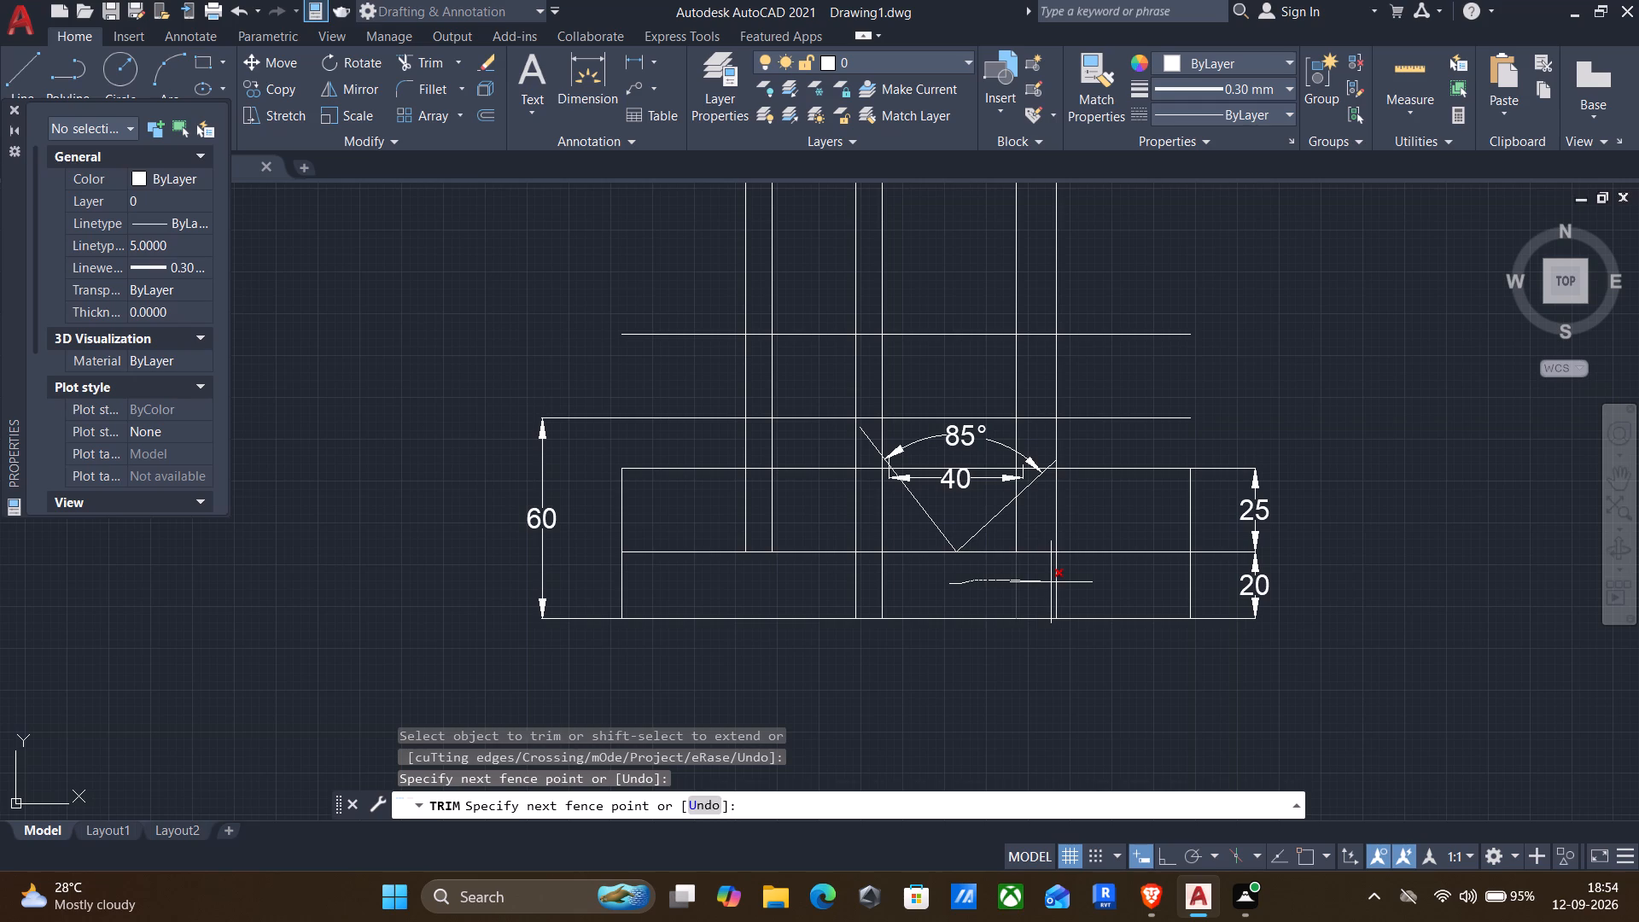
drag(1051, 582, 1076, 581)
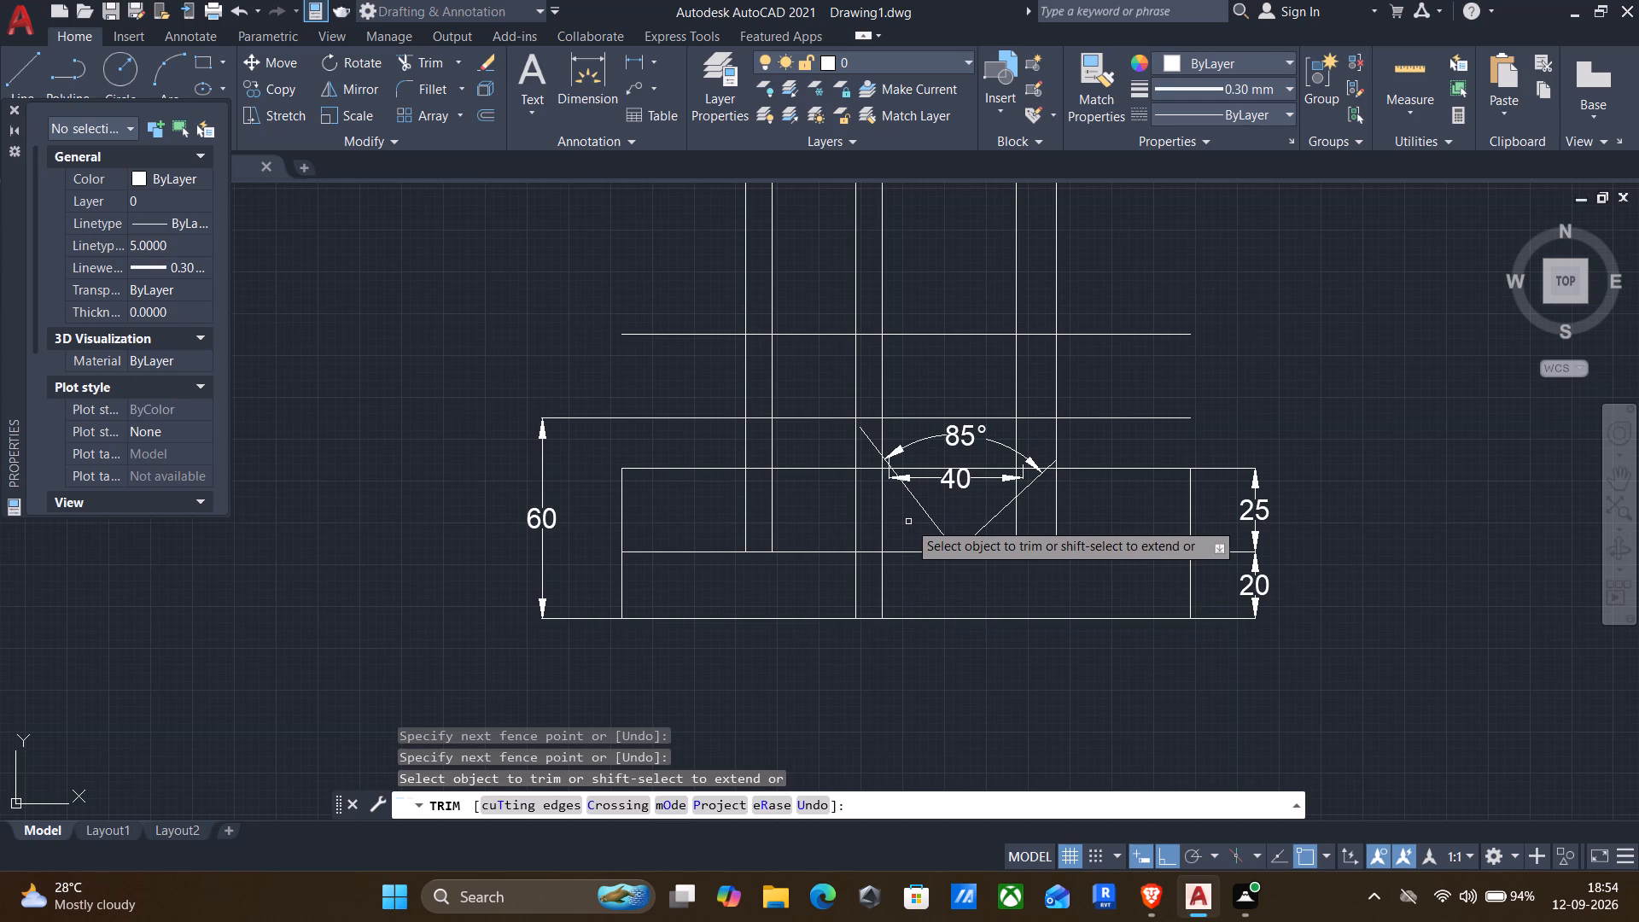
key(Escape)
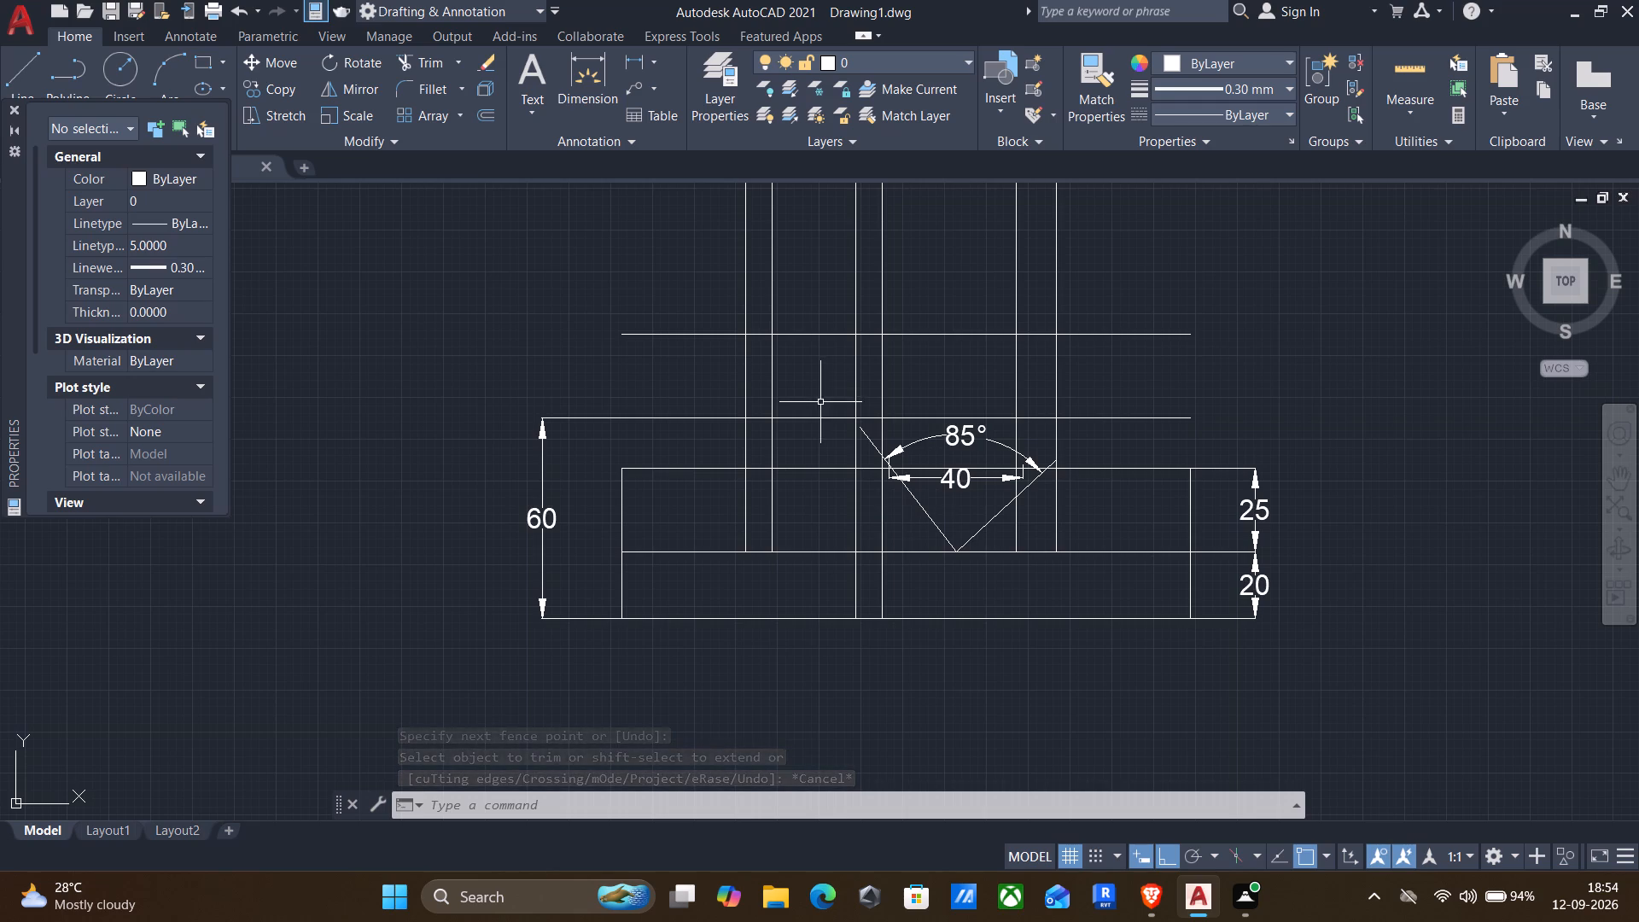
Place a vertical linear dimension at the left end from the upper band's top edge to the new offset line.
click(639, 52)
click(617, 471)
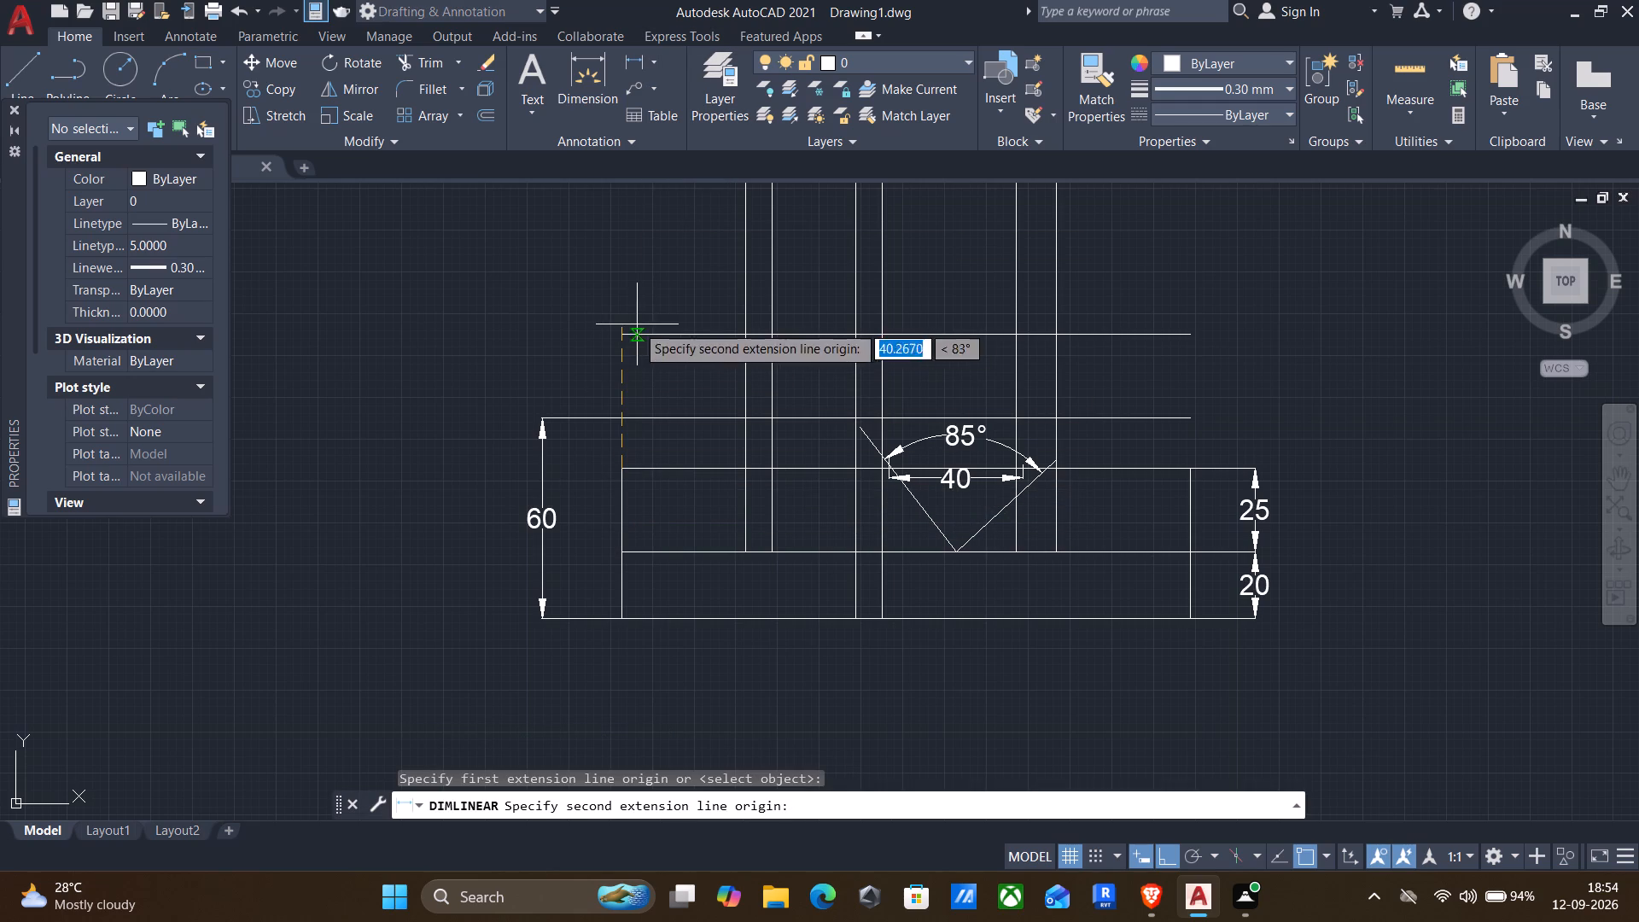
click(621, 330)
click(568, 324)
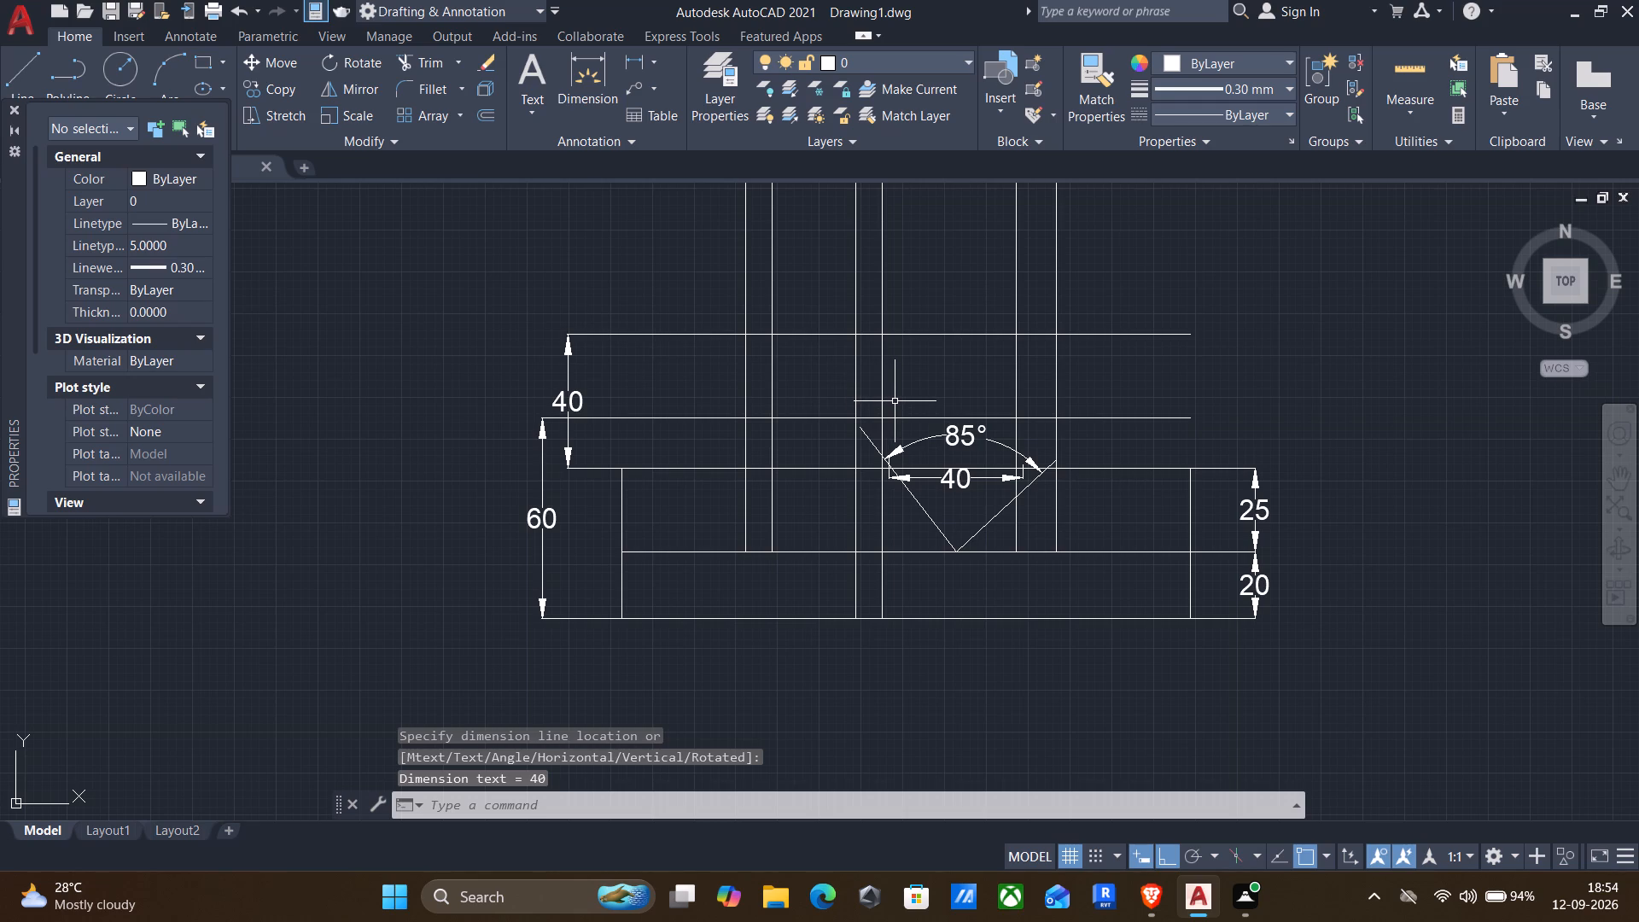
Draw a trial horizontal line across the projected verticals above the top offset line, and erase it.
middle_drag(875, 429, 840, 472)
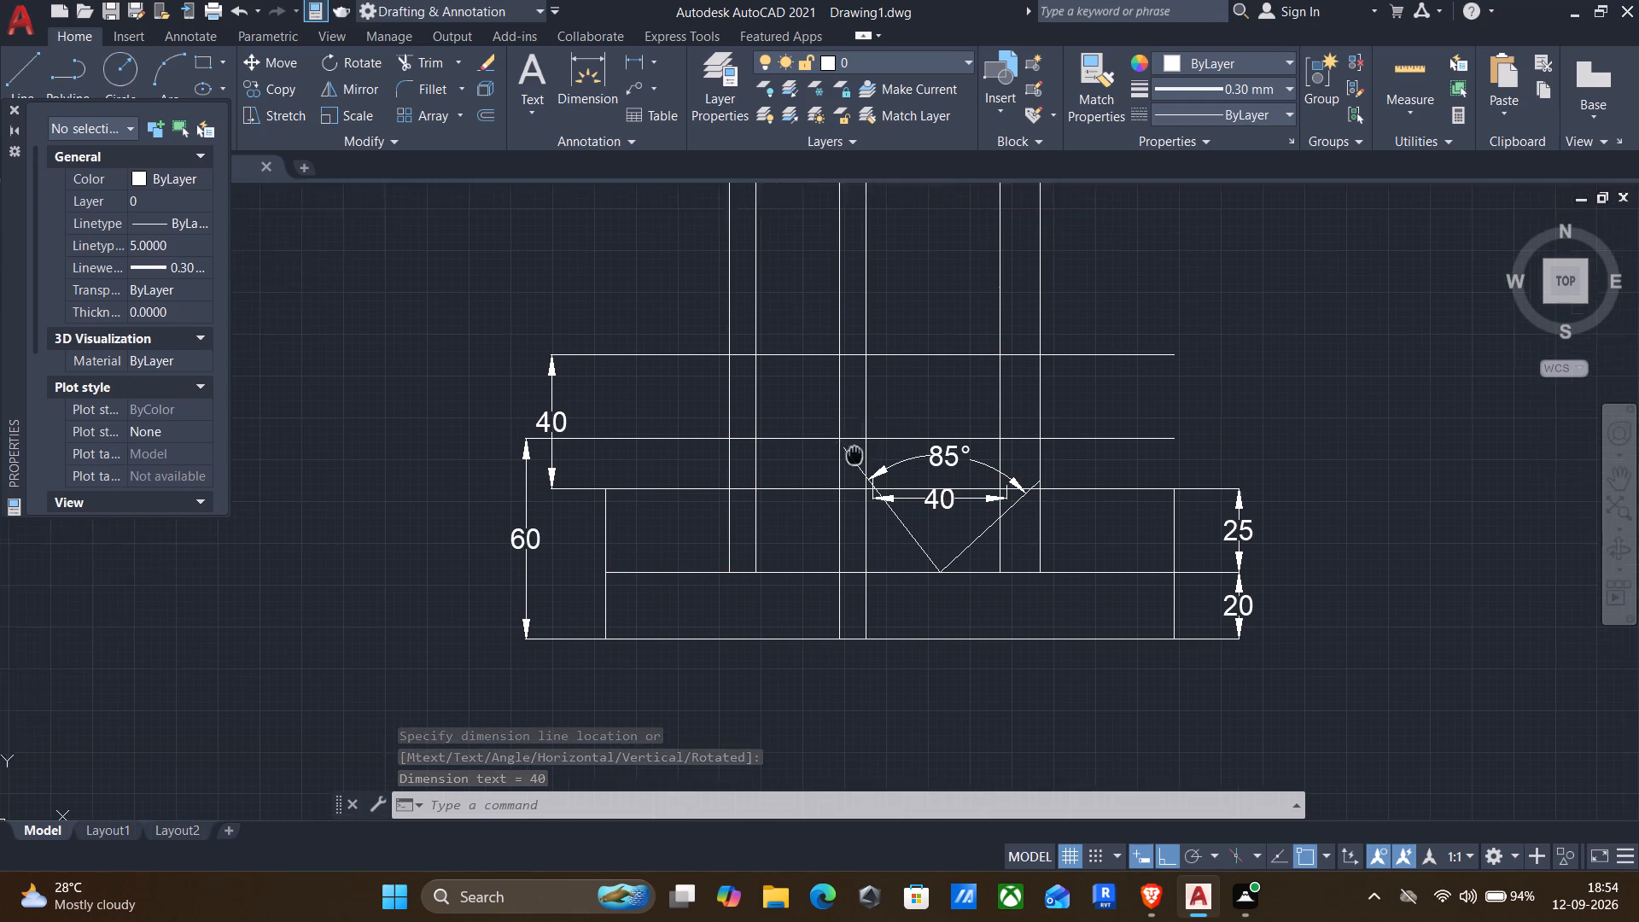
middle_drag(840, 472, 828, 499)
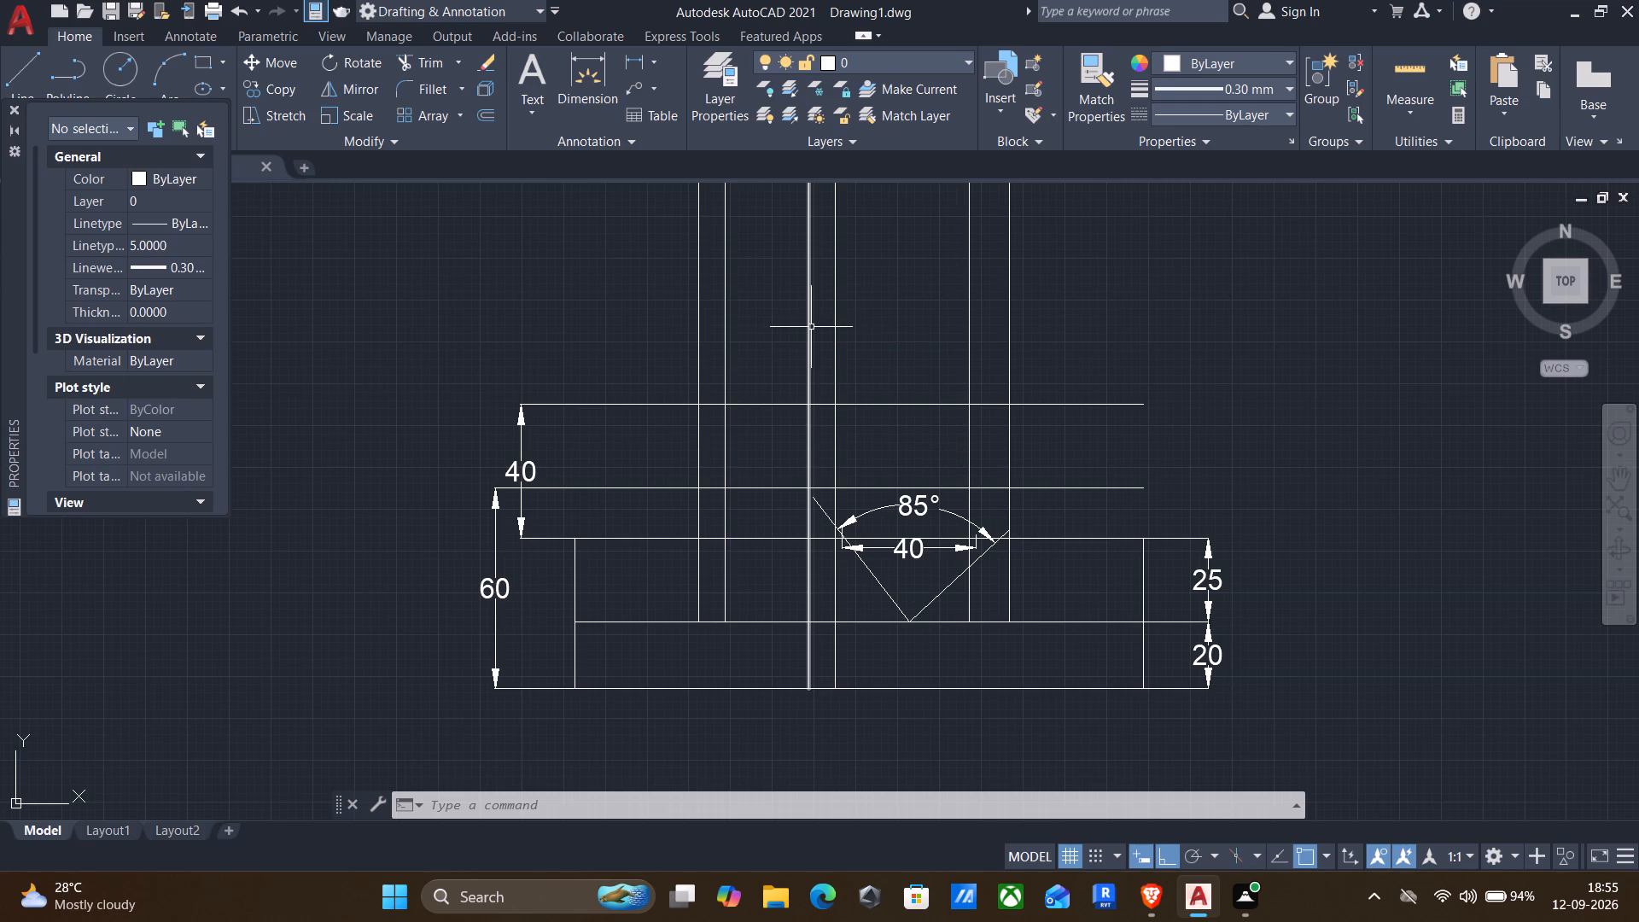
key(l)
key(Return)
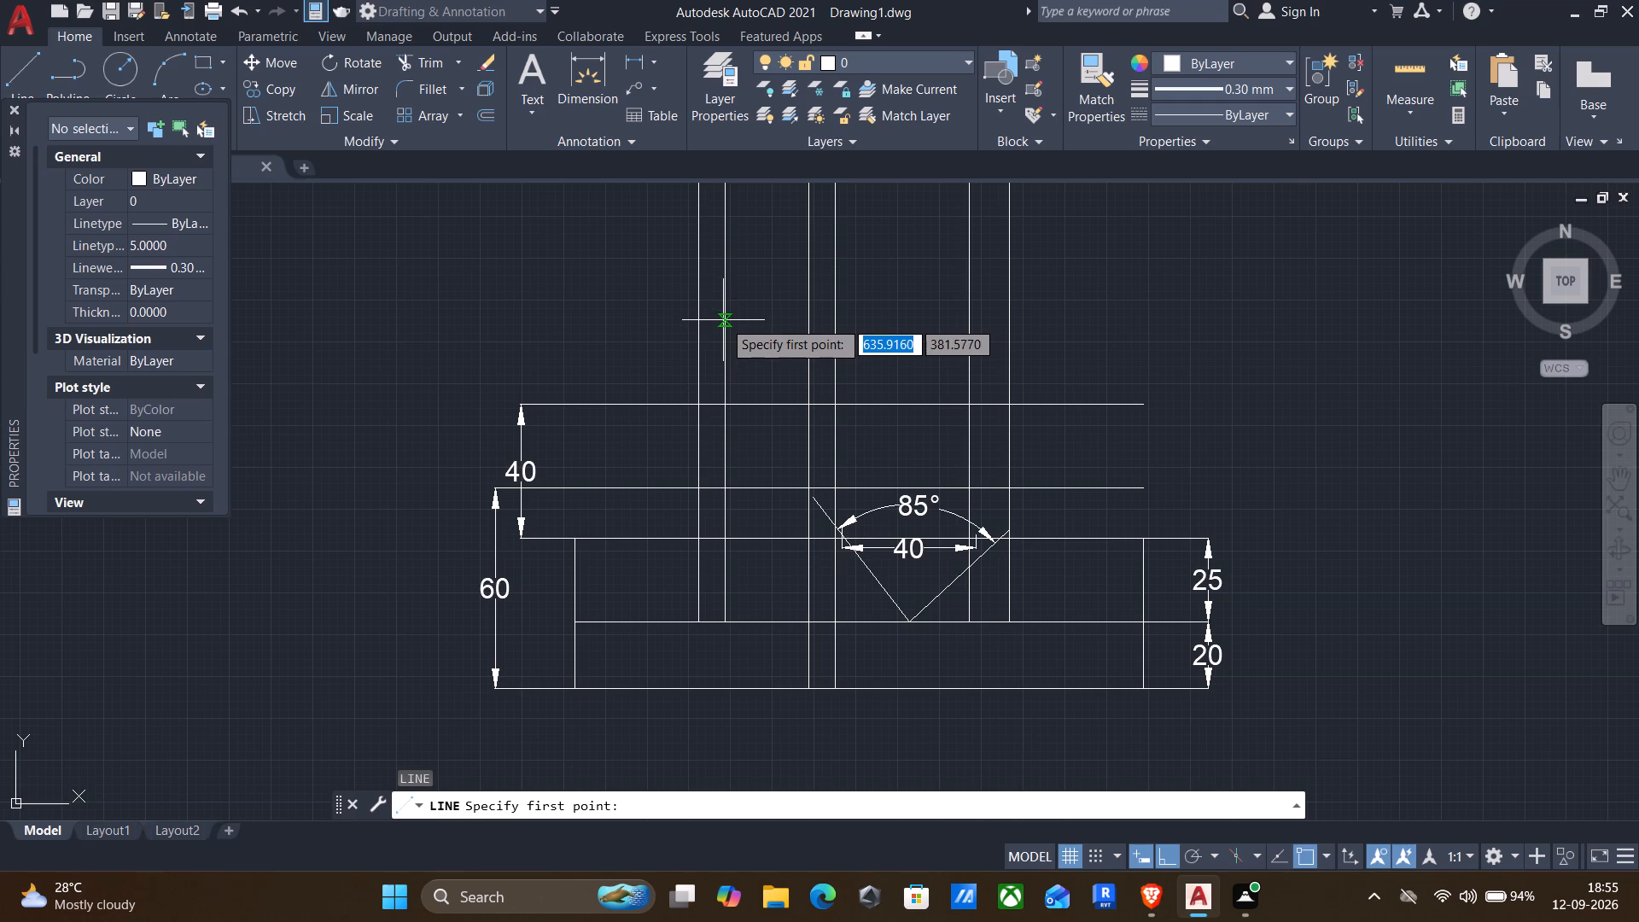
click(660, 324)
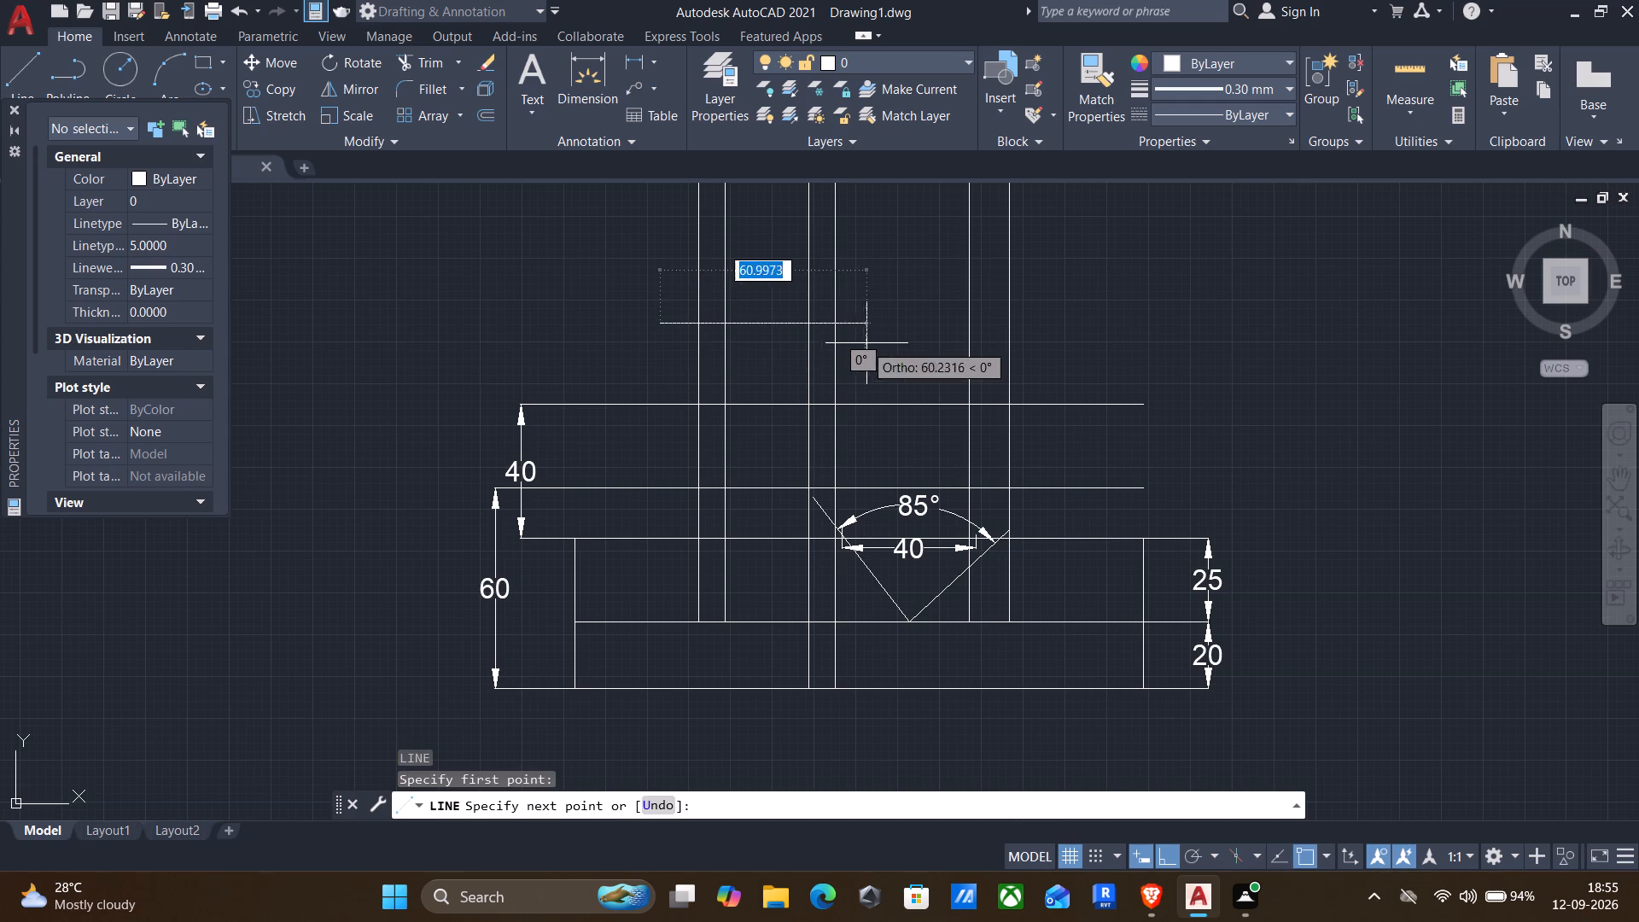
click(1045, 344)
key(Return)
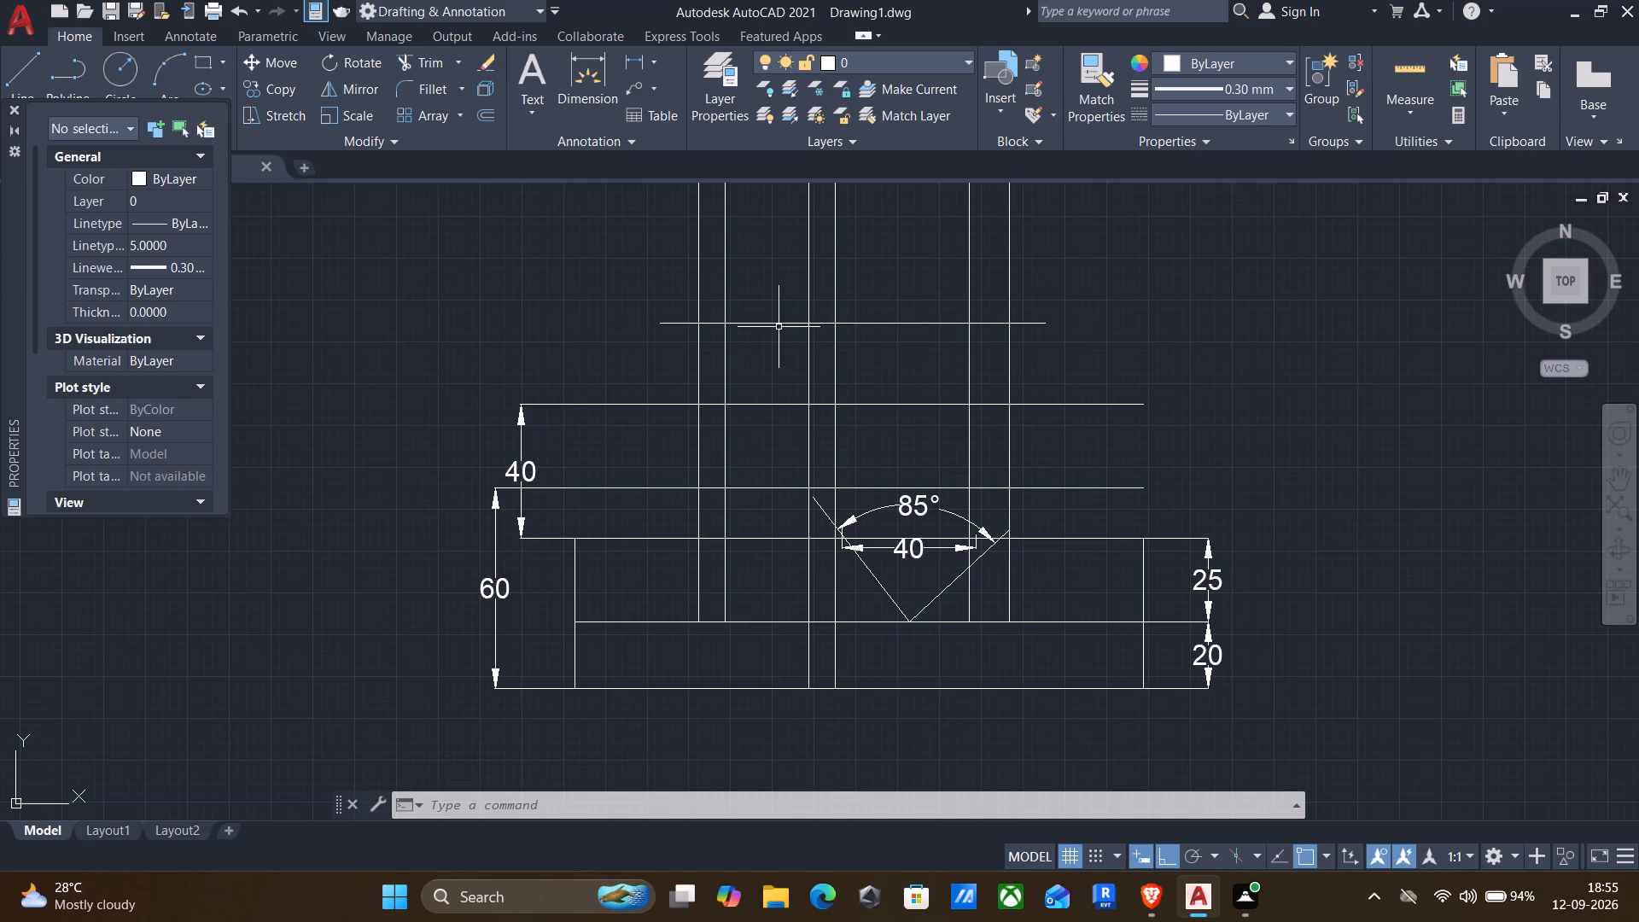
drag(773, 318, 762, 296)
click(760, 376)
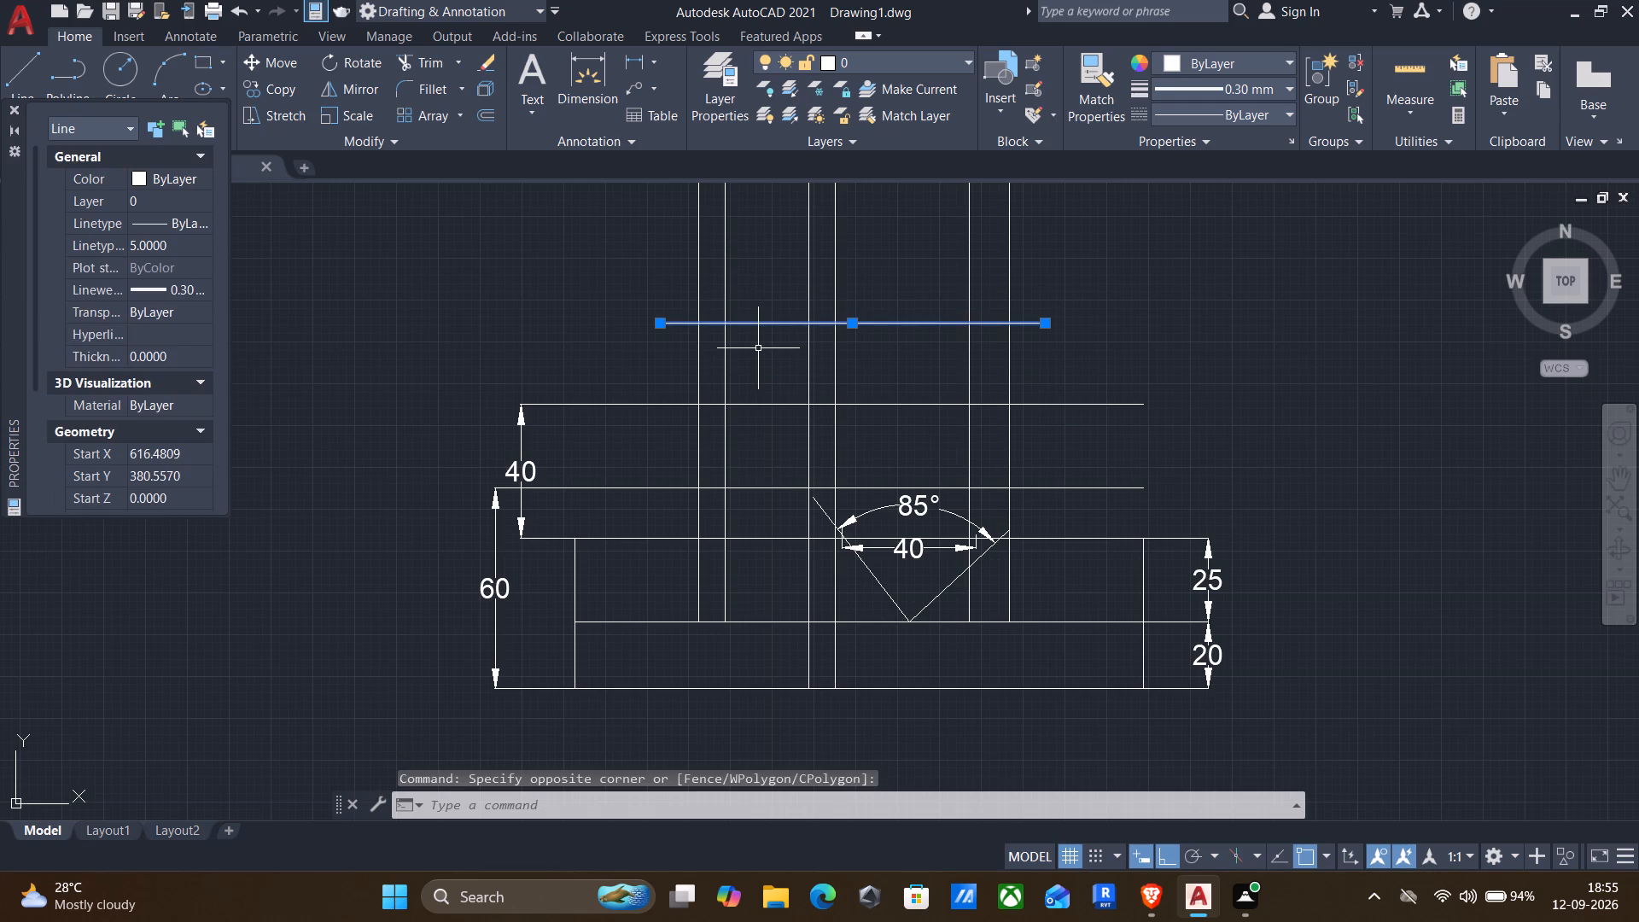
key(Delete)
Draw a horizontal line about 120 long across all the projected verticals, slightly above the top offset line.
key(l)
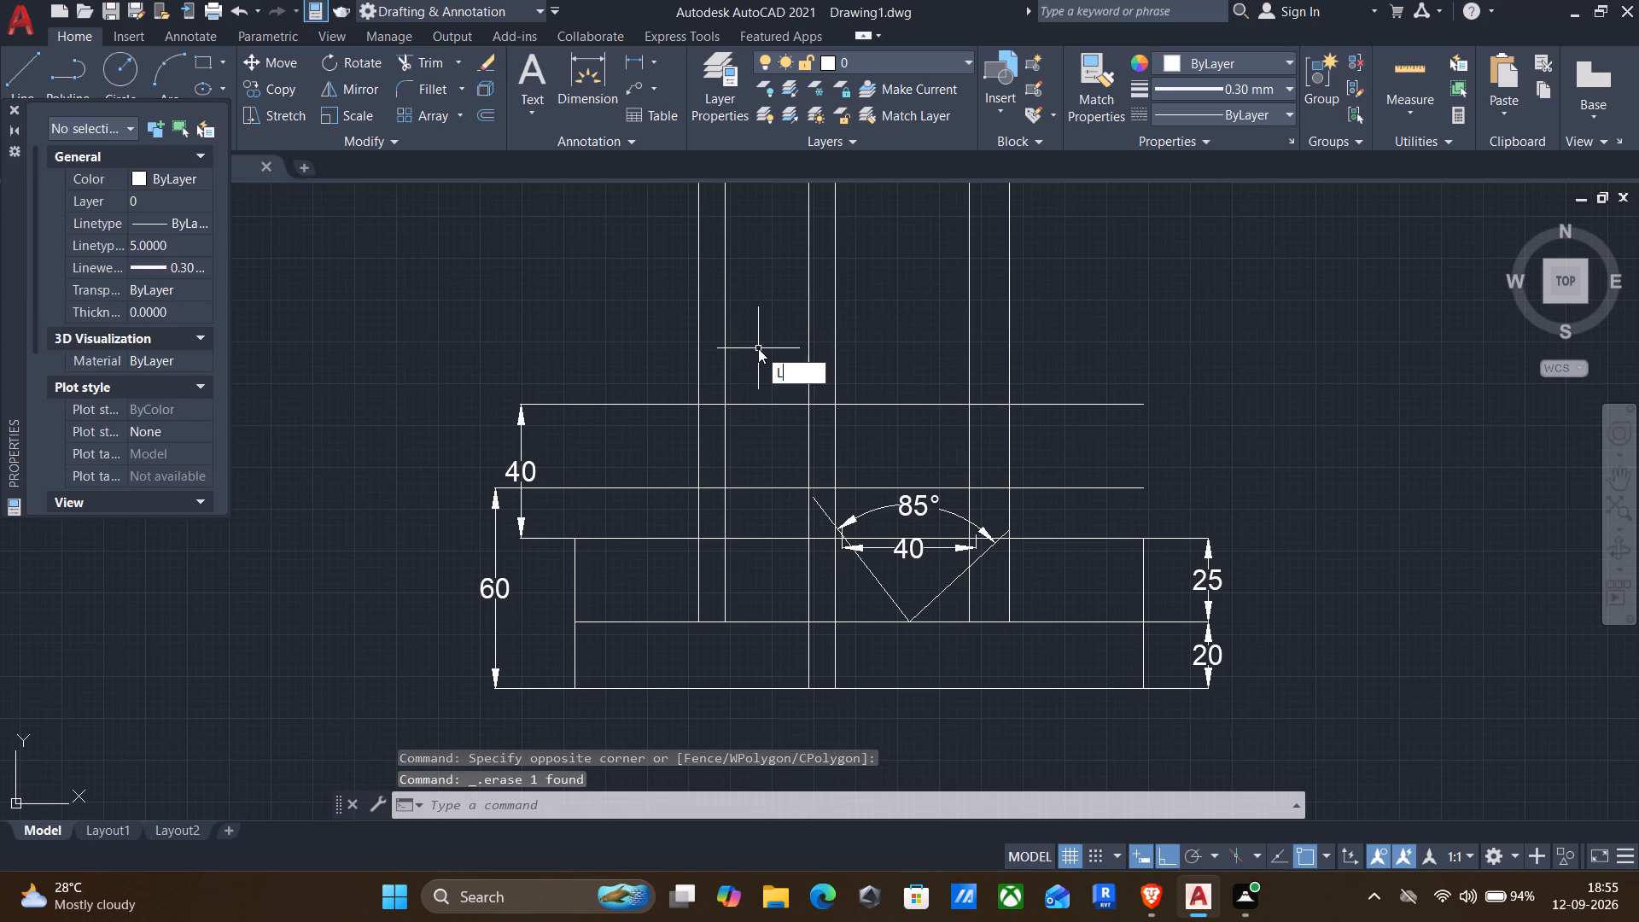
key(Return)
click(669, 336)
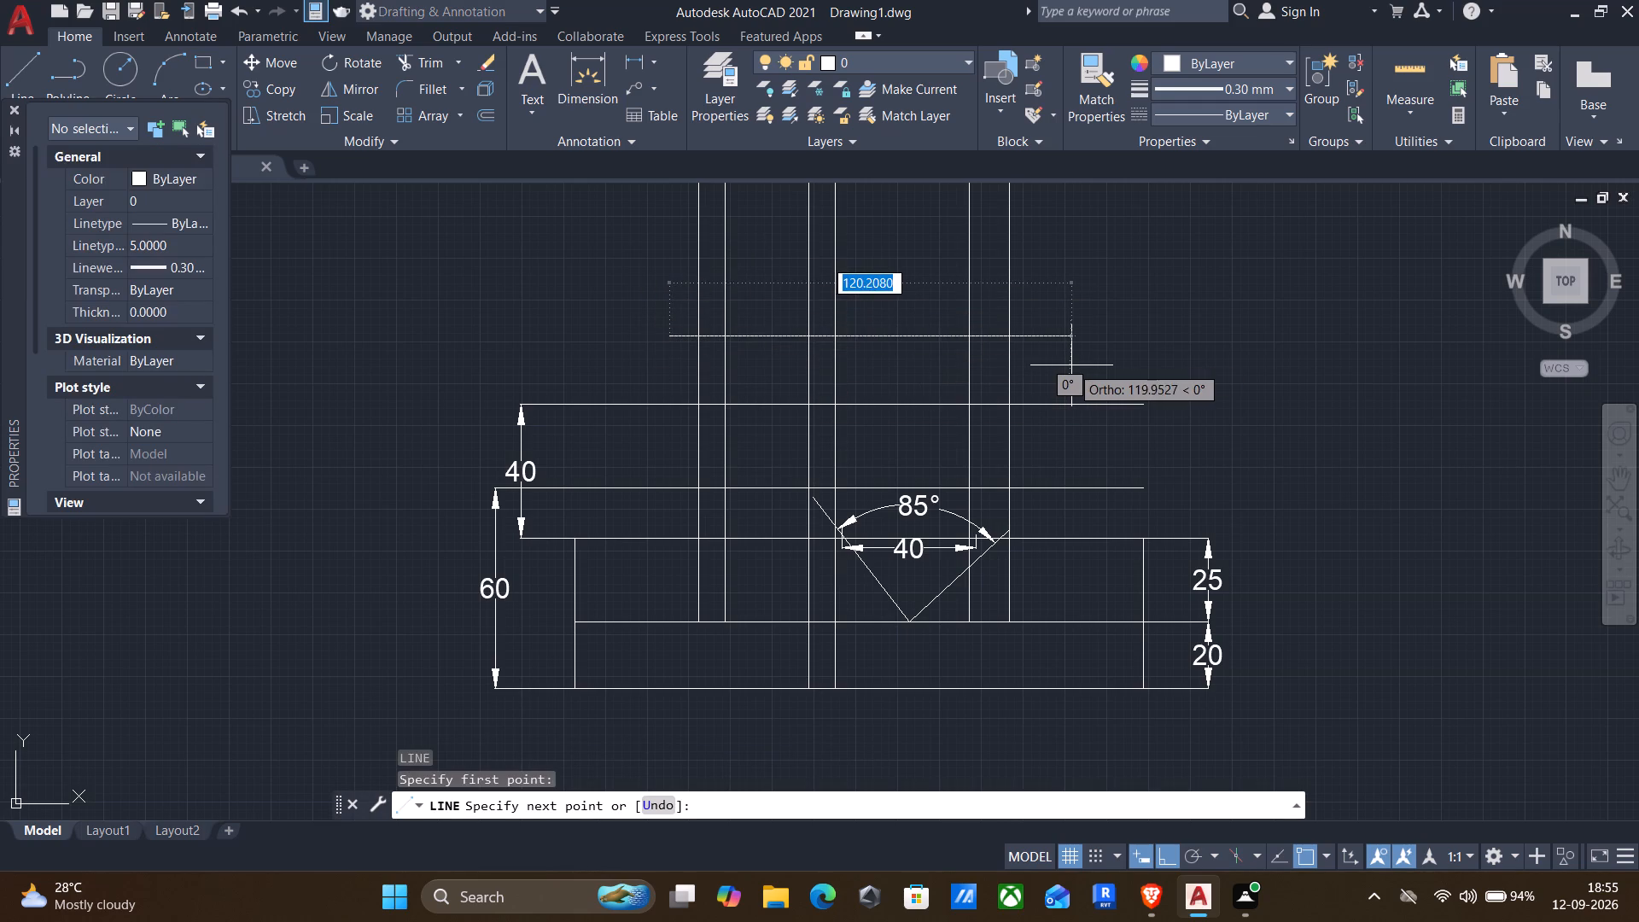
click(1072, 363)
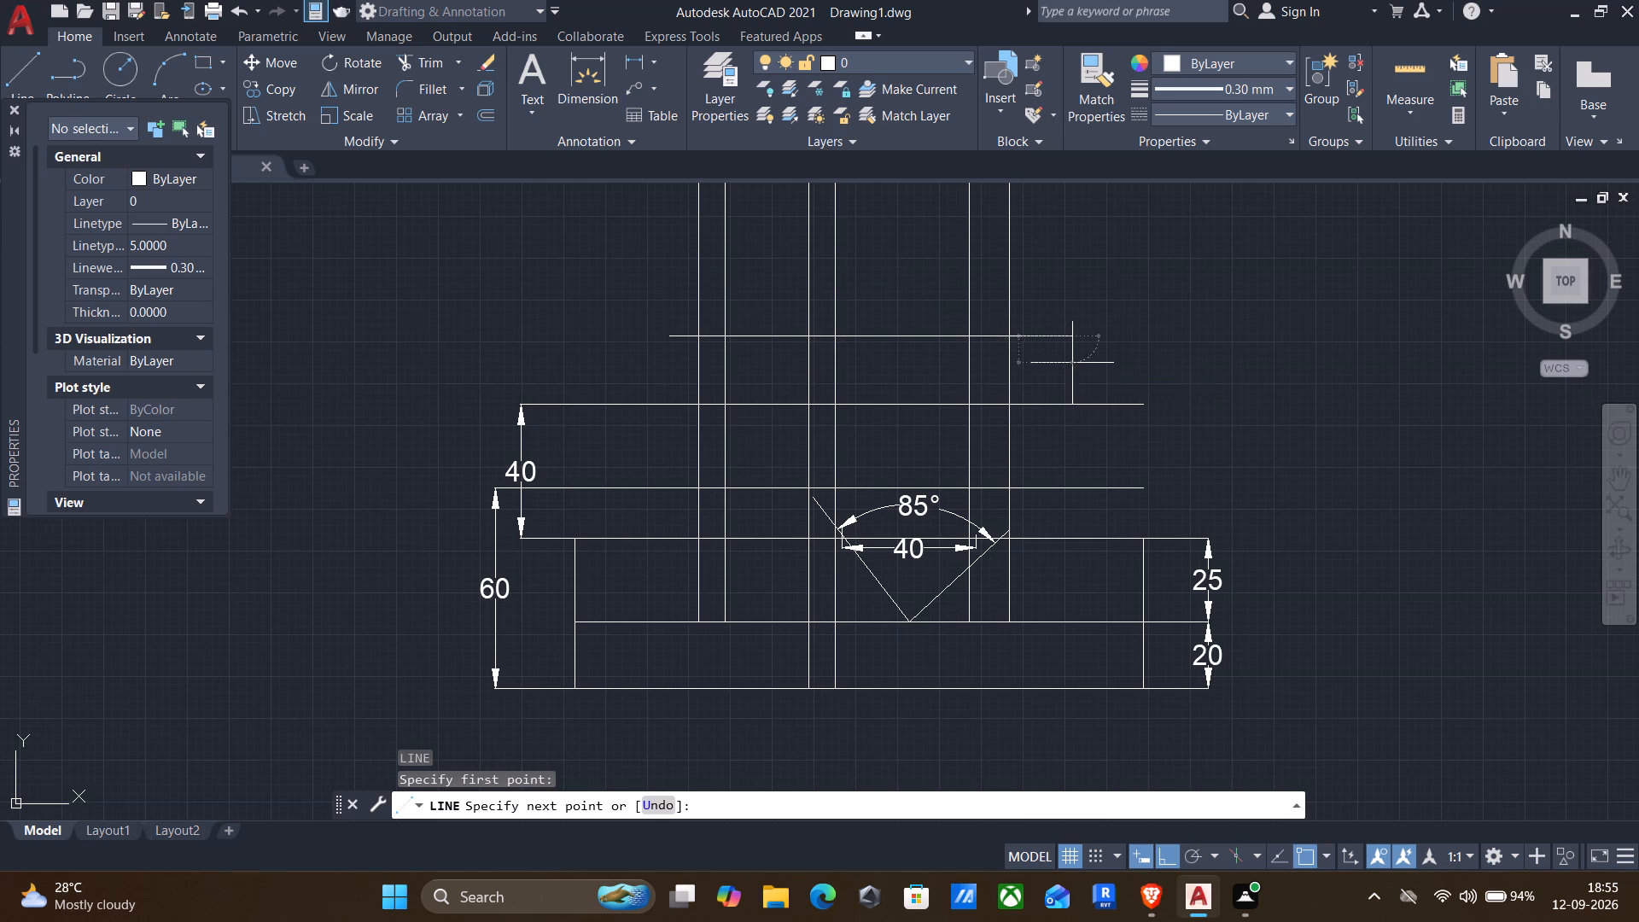
key(Return)
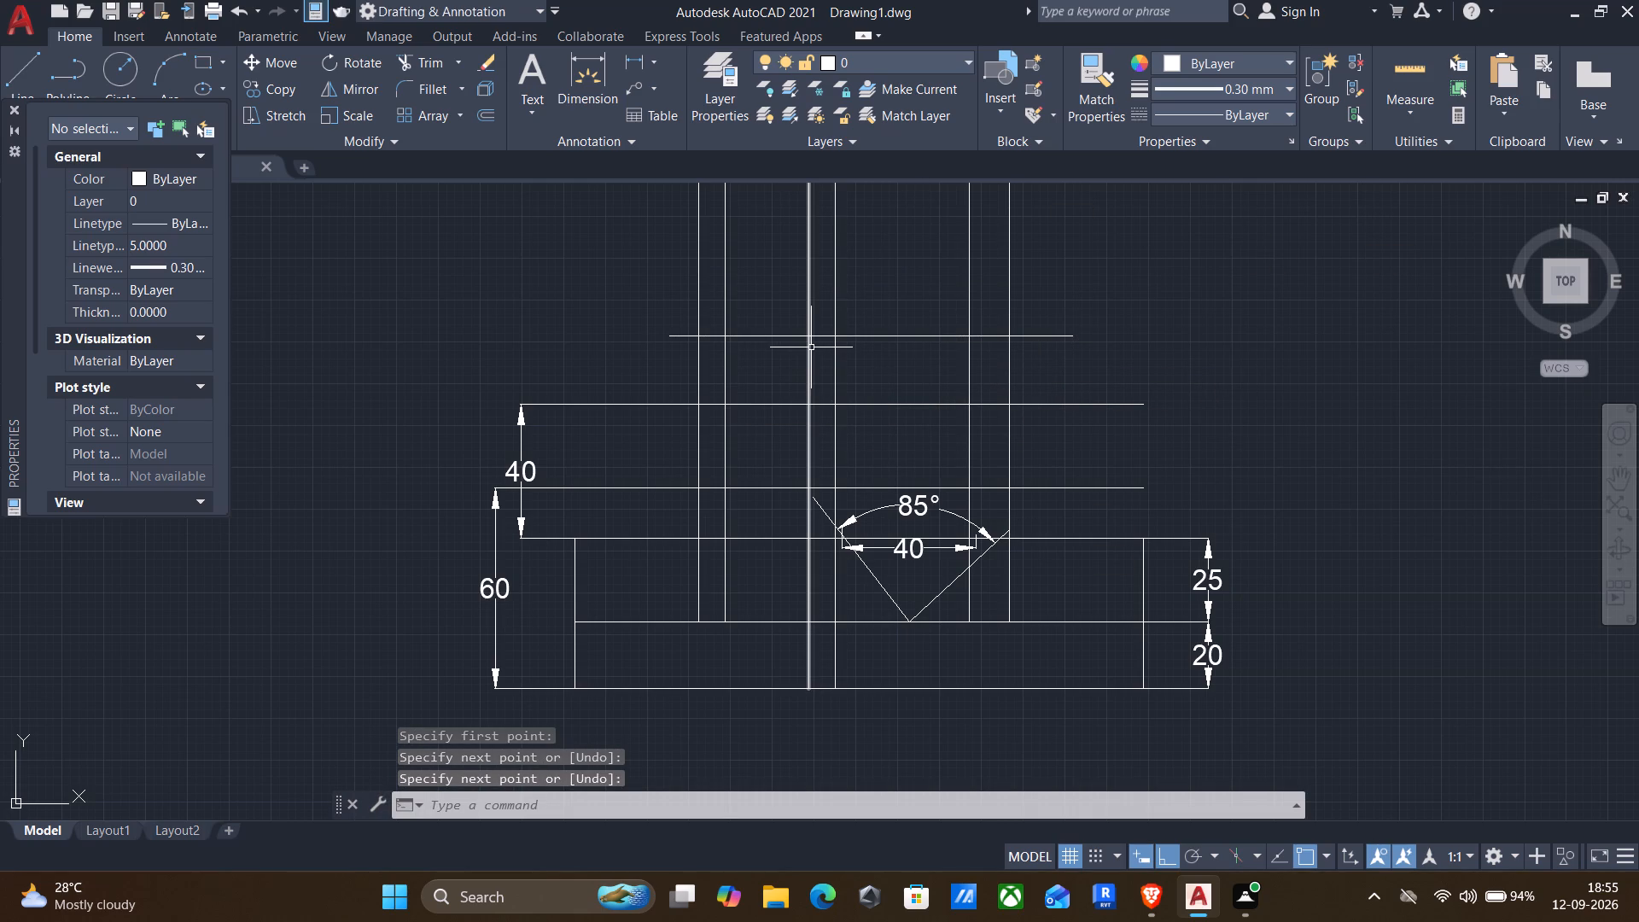
Fillet the new horizontal line's left portion with the third projected vertical from the left at radius 5.
key(f)
key(Return)
key(r)
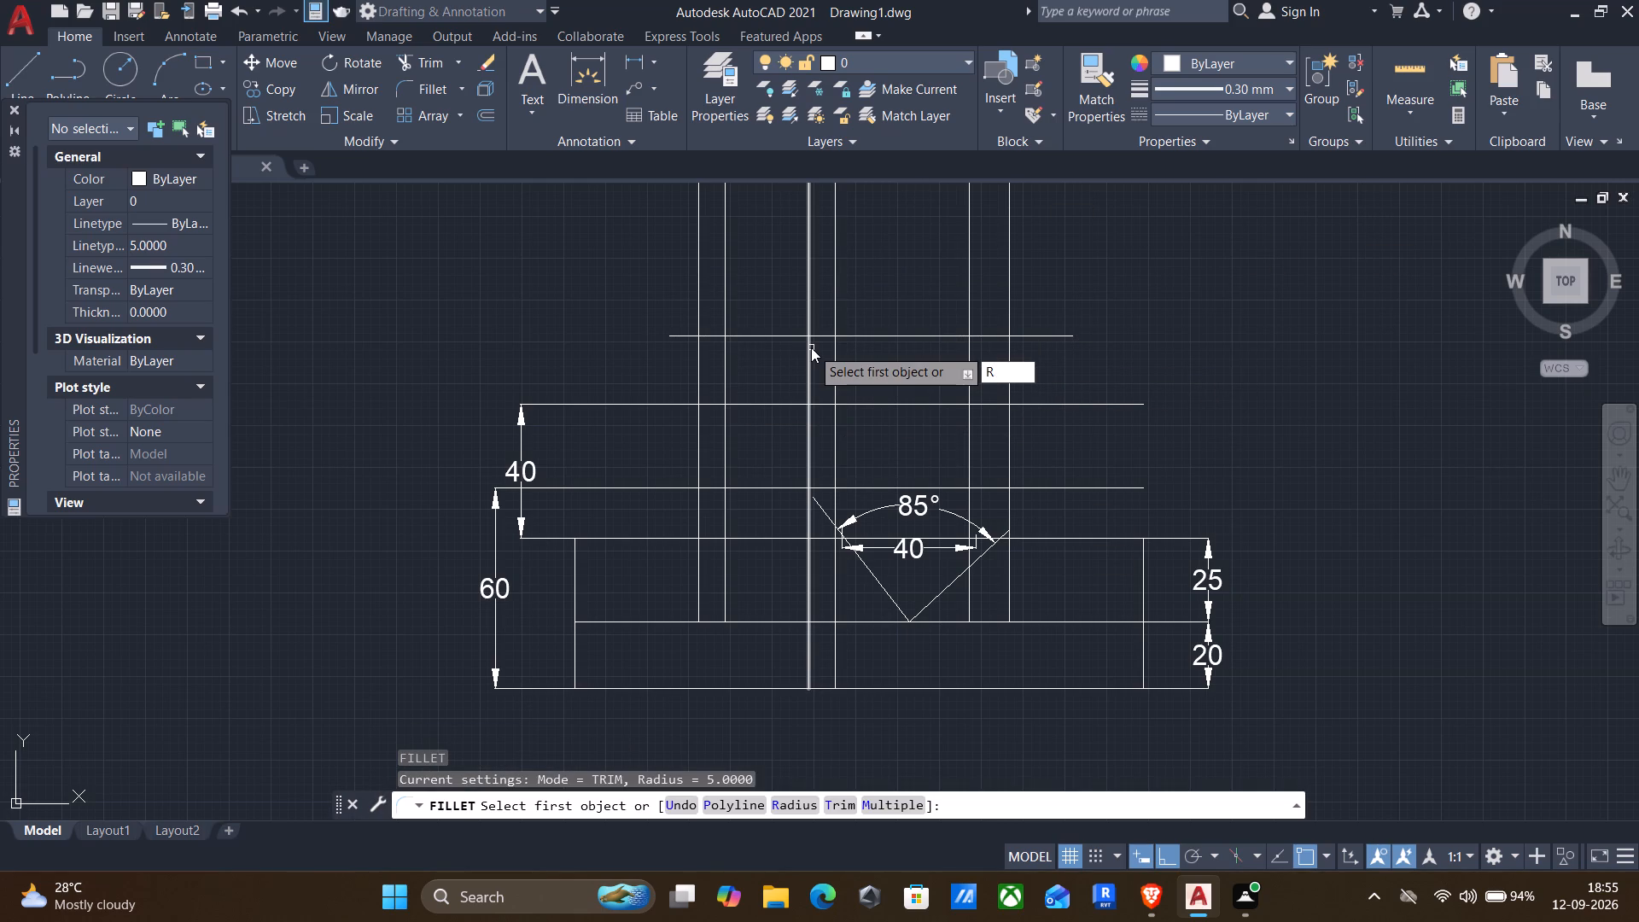
key(Return)
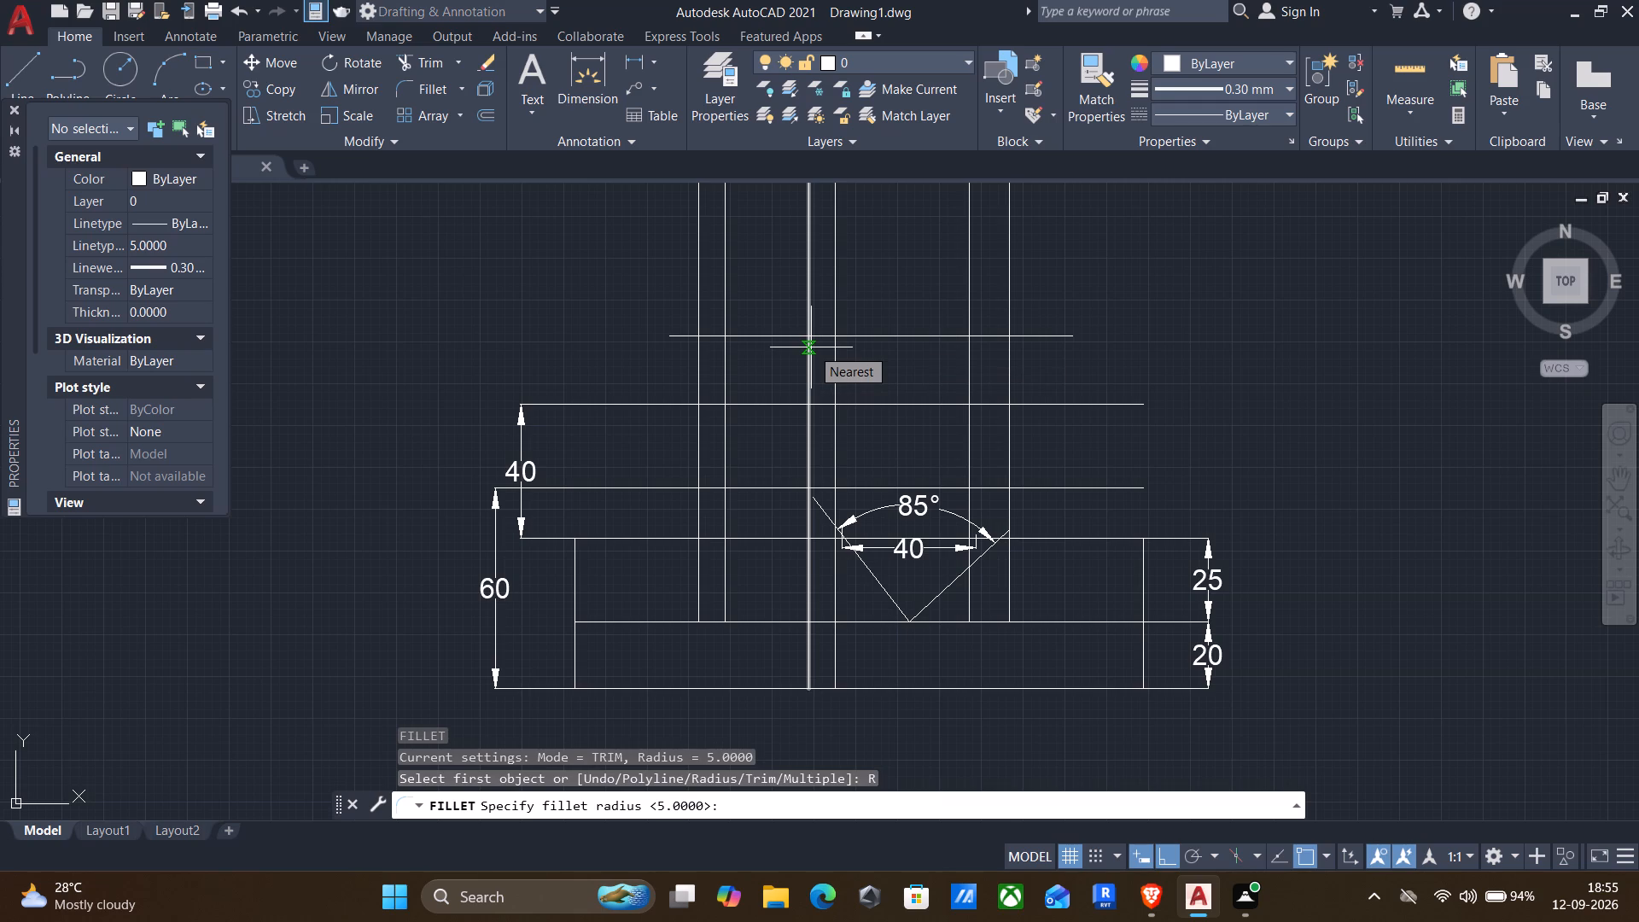
key(5)
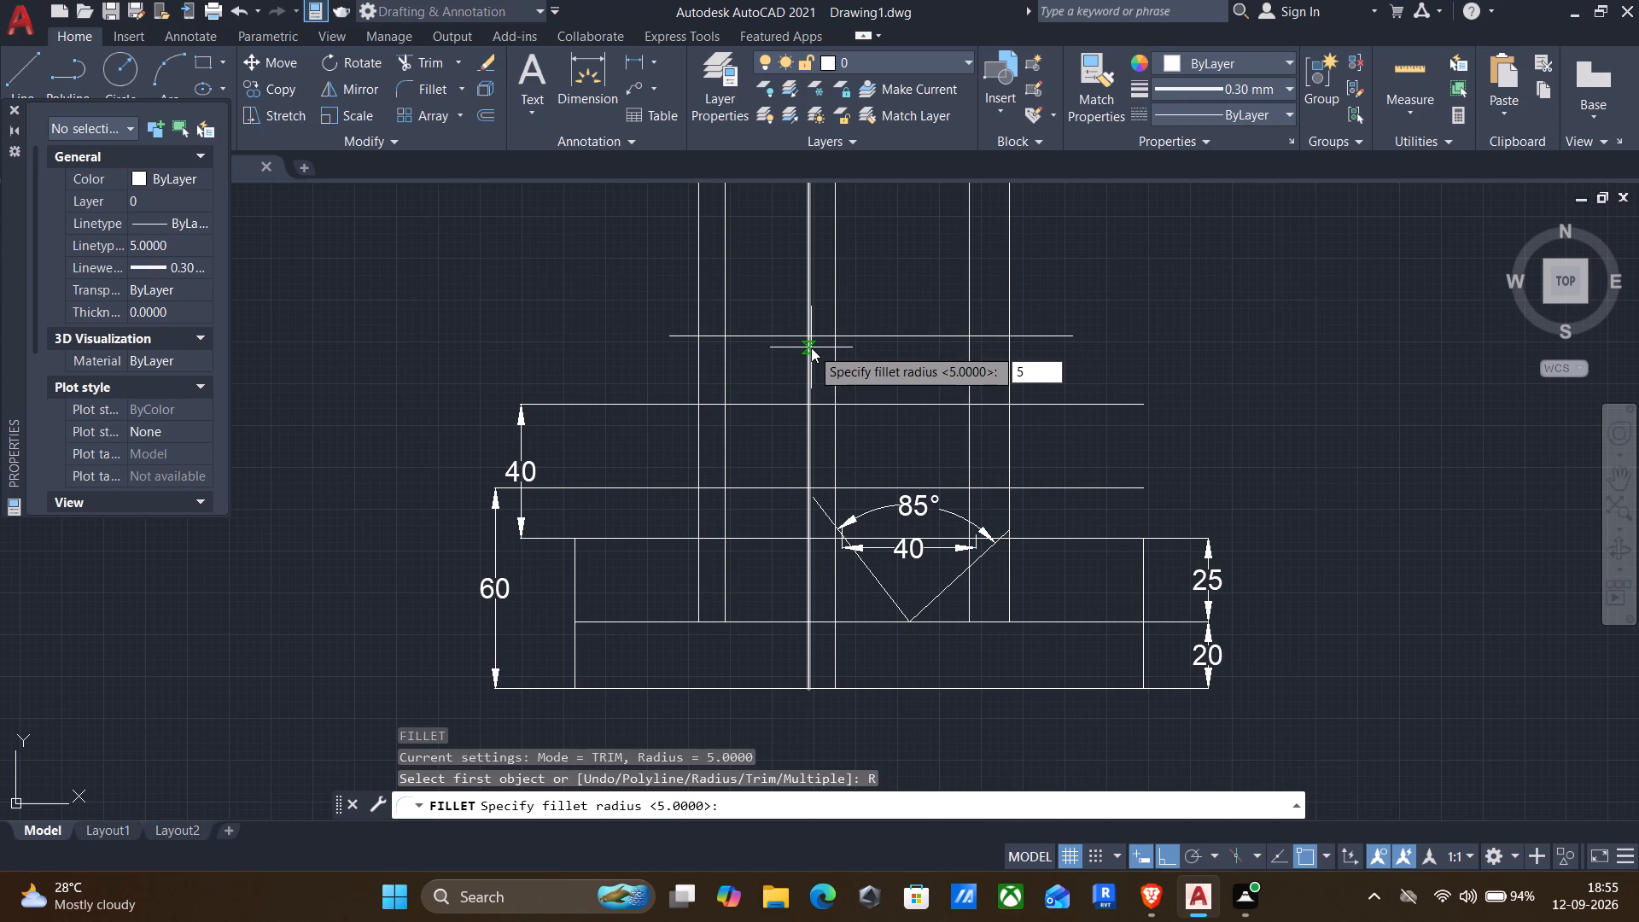
key(Return)
click(808, 359)
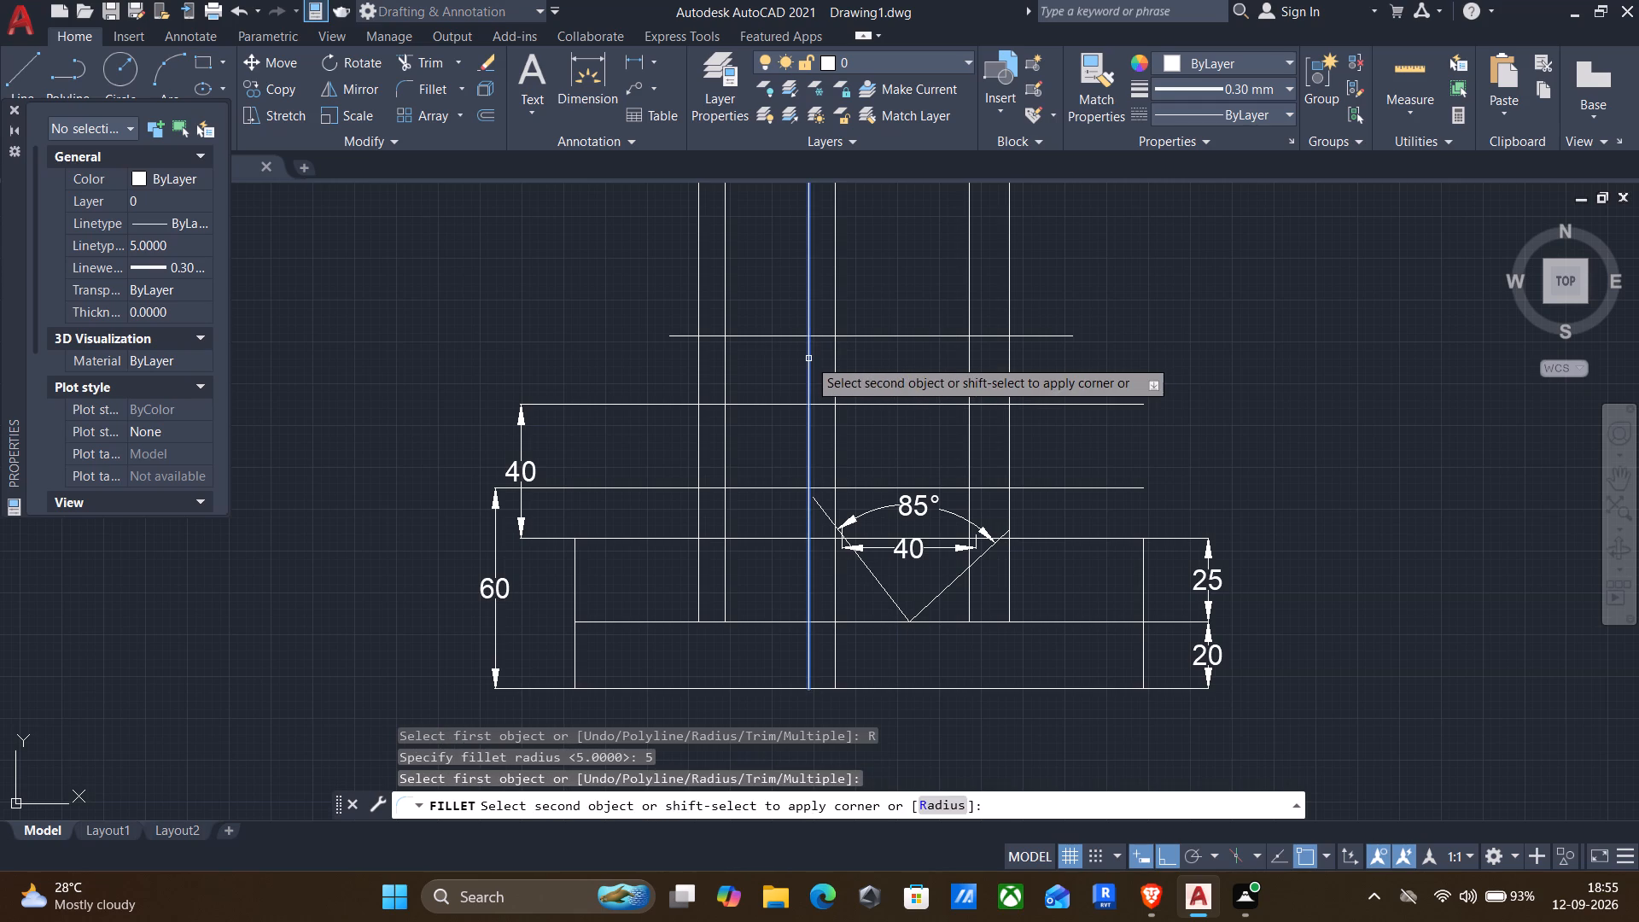
click(761, 337)
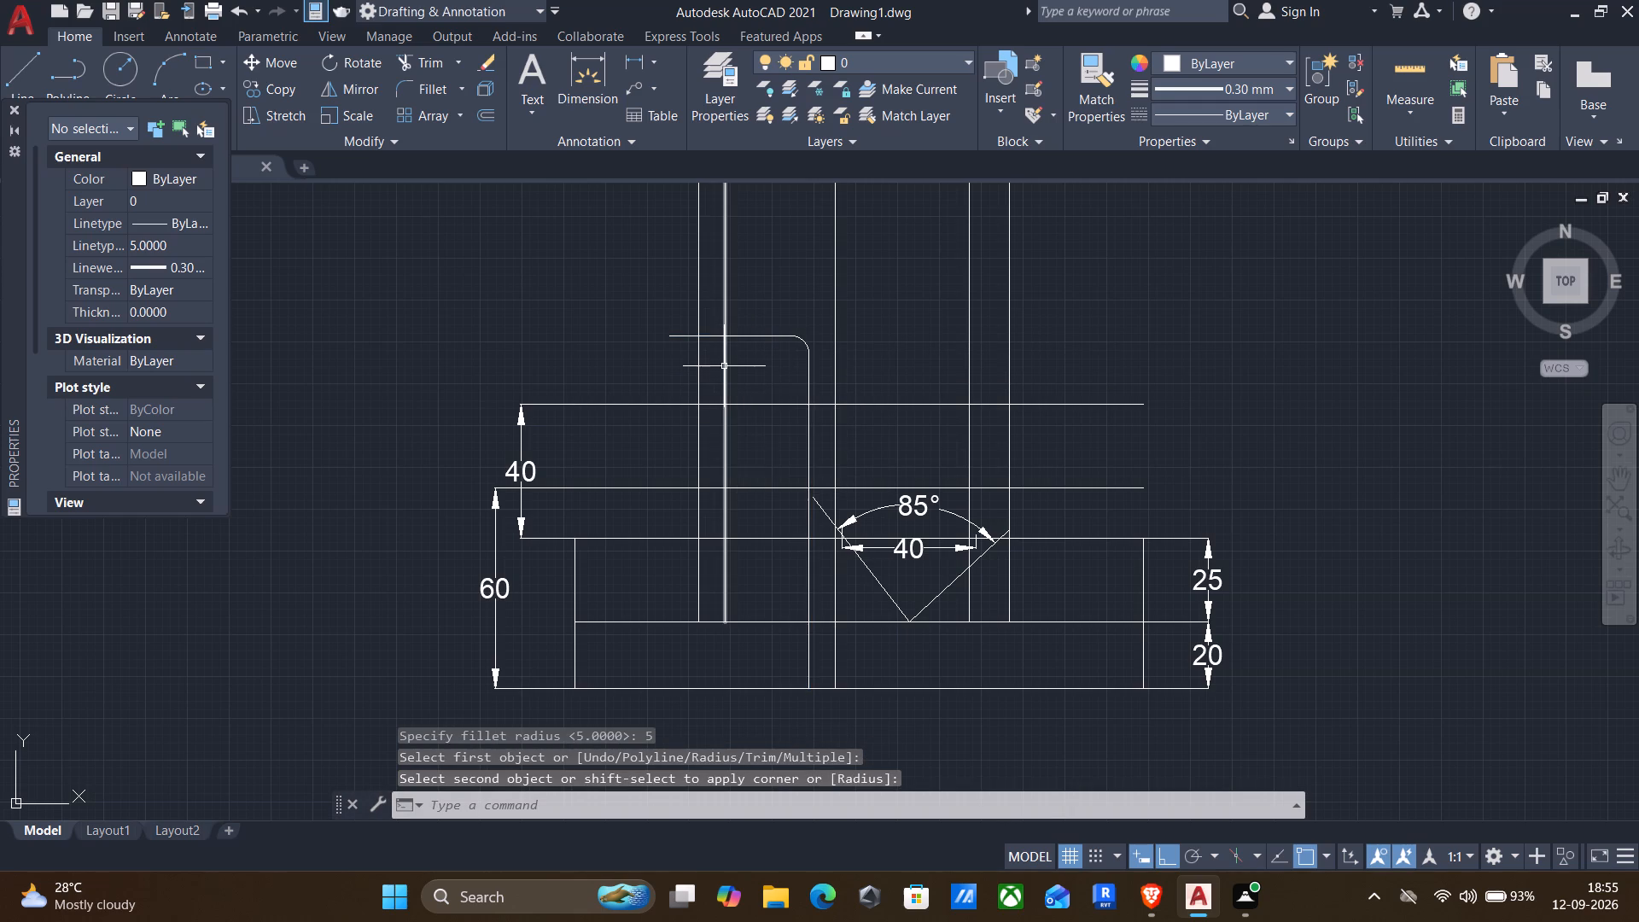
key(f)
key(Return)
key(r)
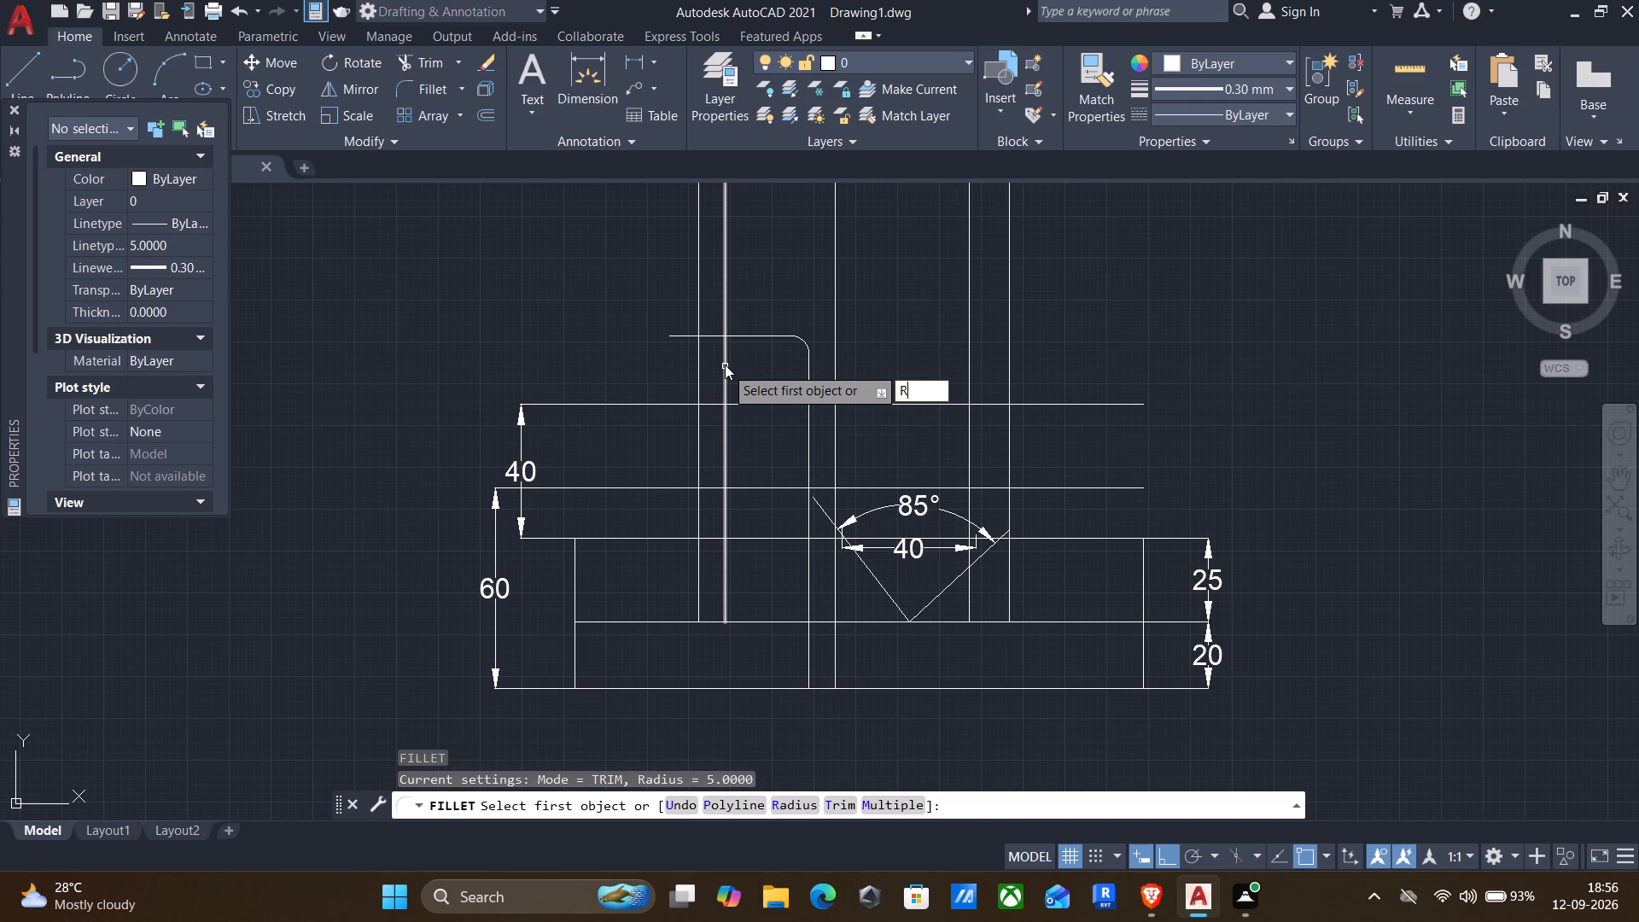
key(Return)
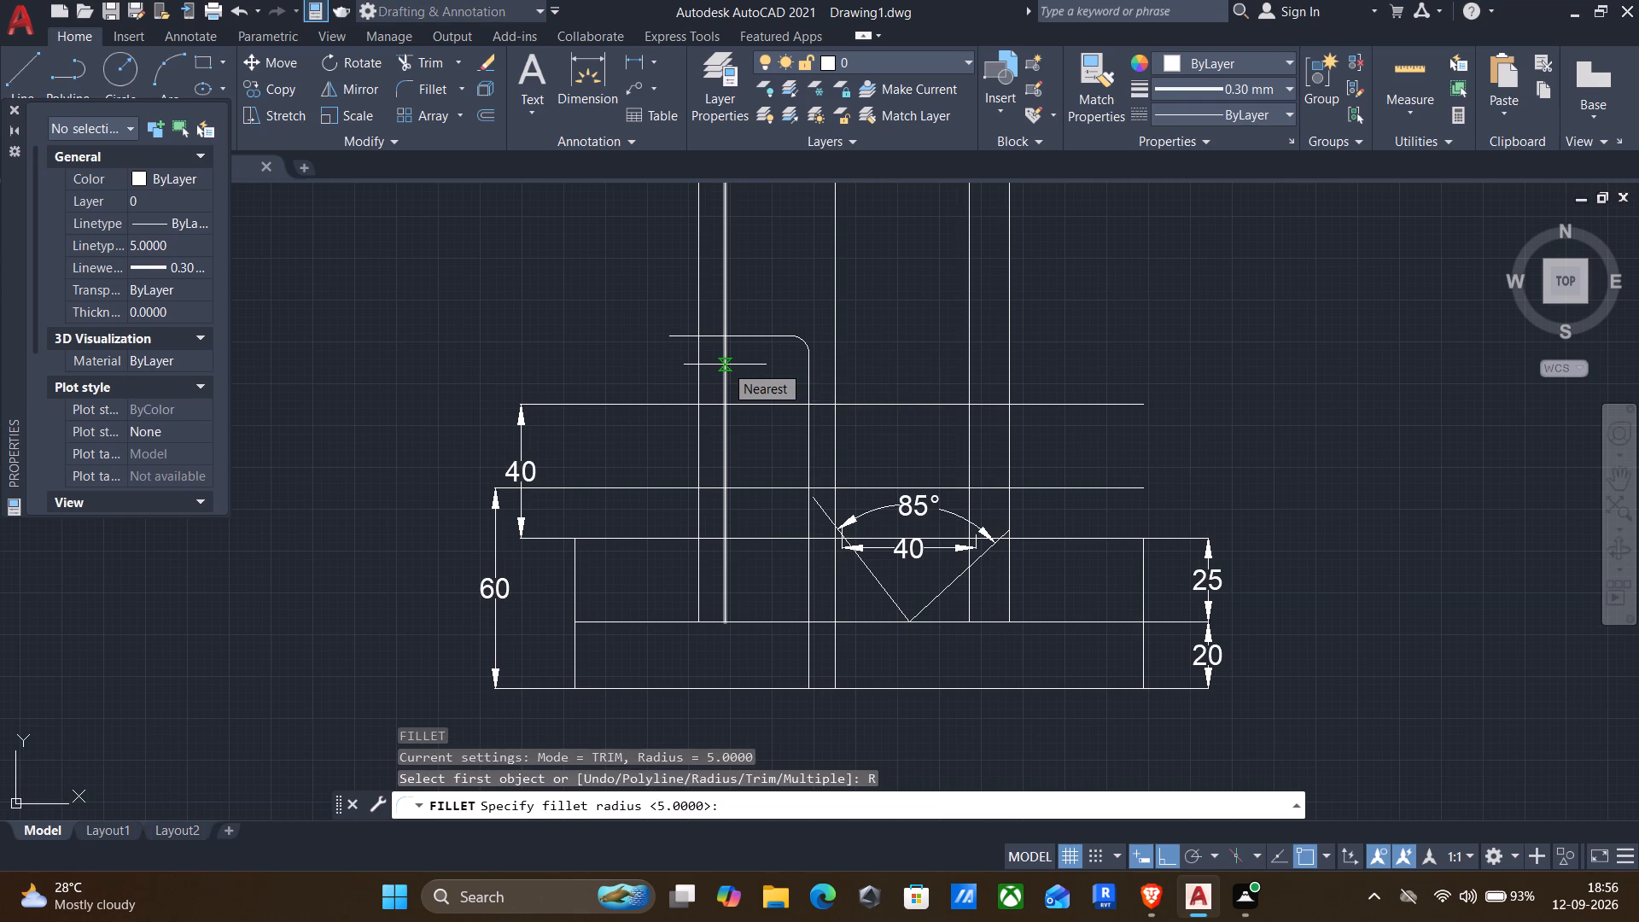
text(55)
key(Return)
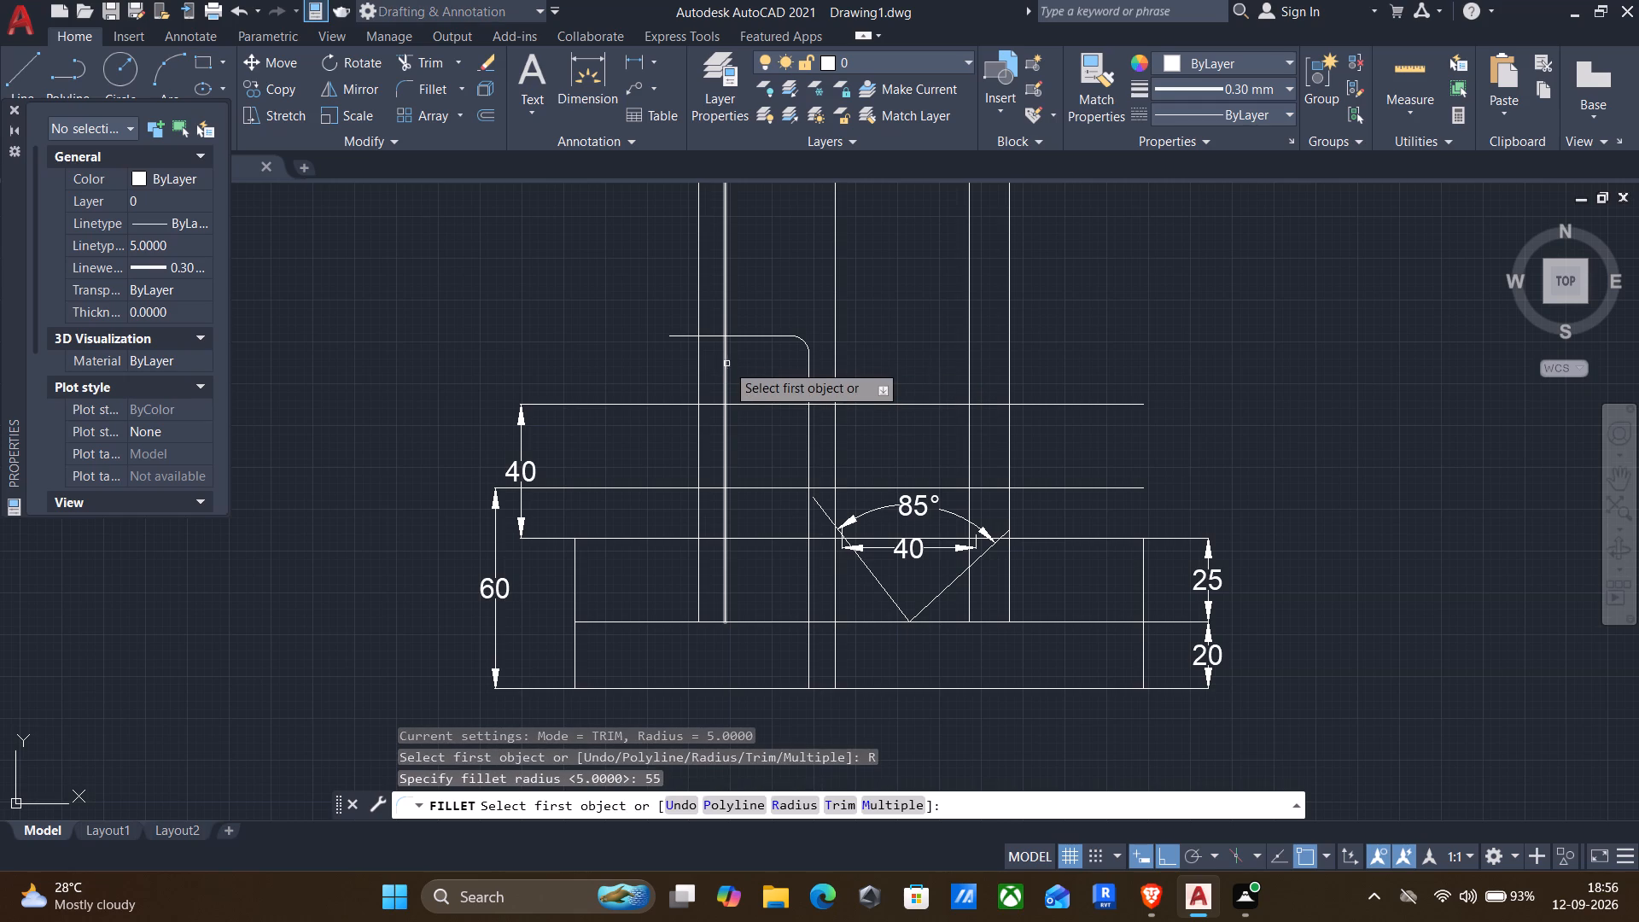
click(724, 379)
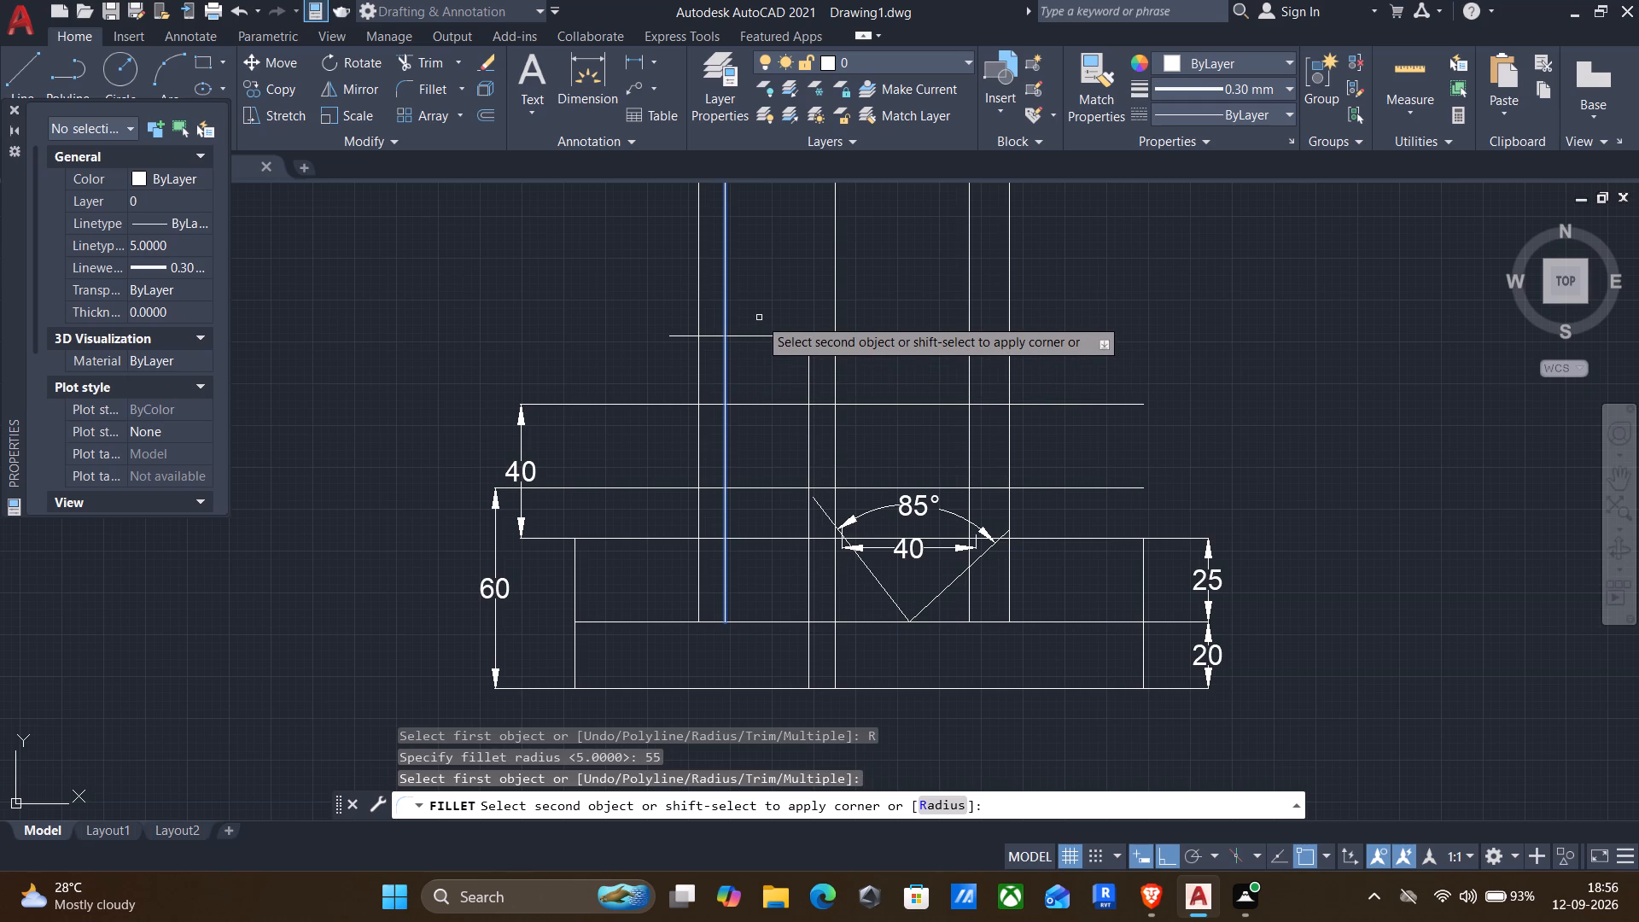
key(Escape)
Draw a horizontal line from the second projected vertical, level with the filleted line, to the right past the last vertical.
key(l)
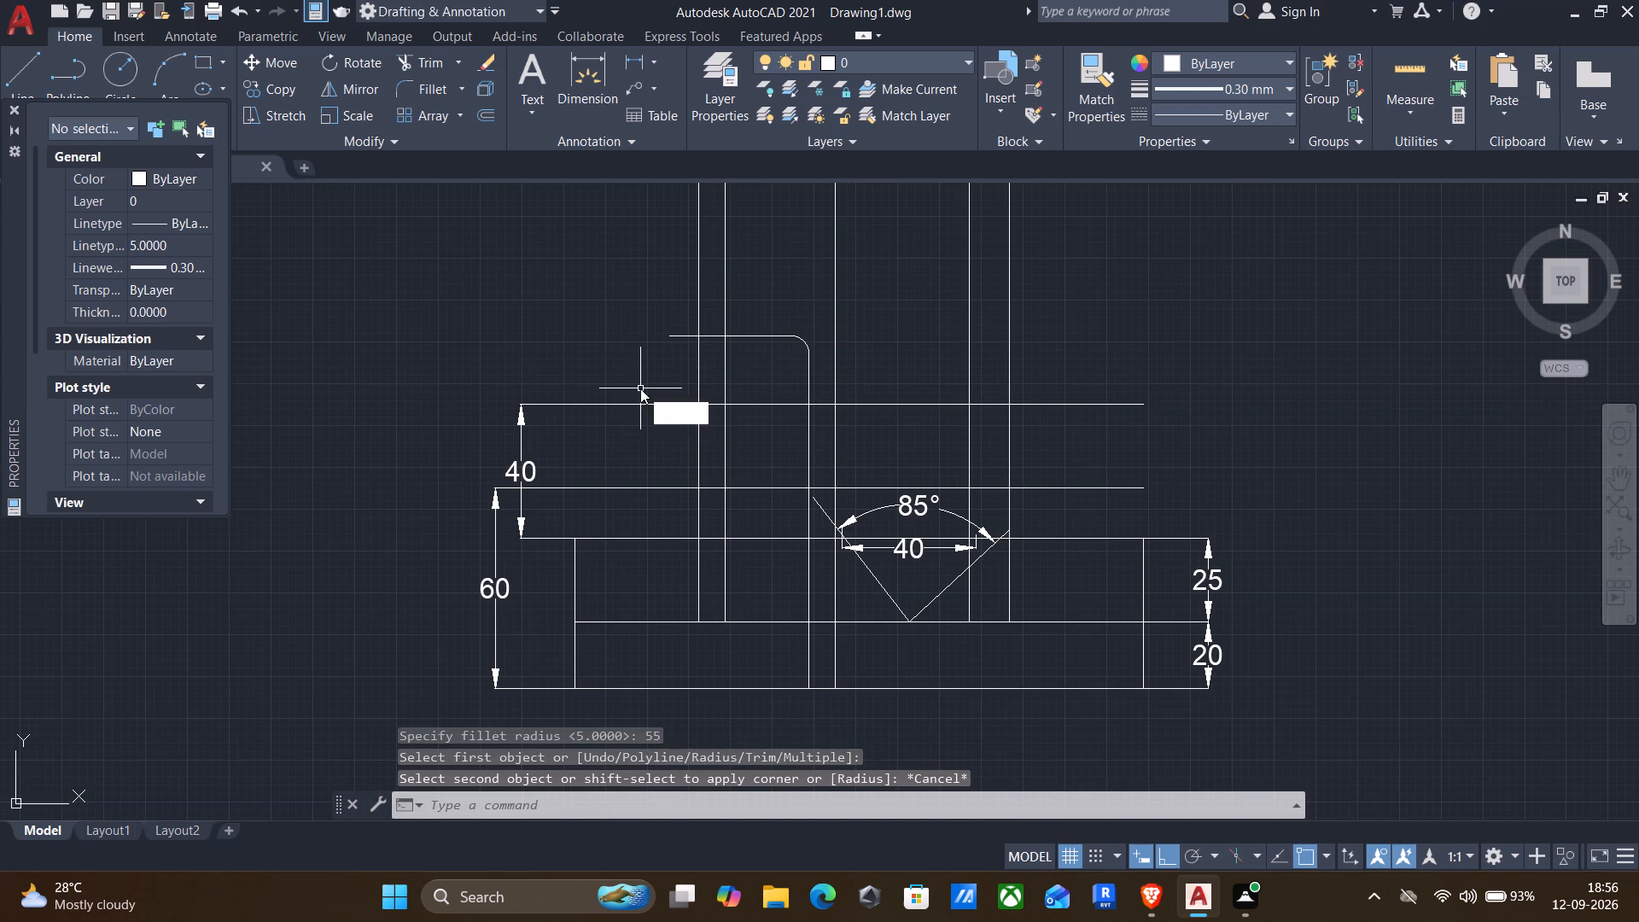
key(Return)
click(722, 340)
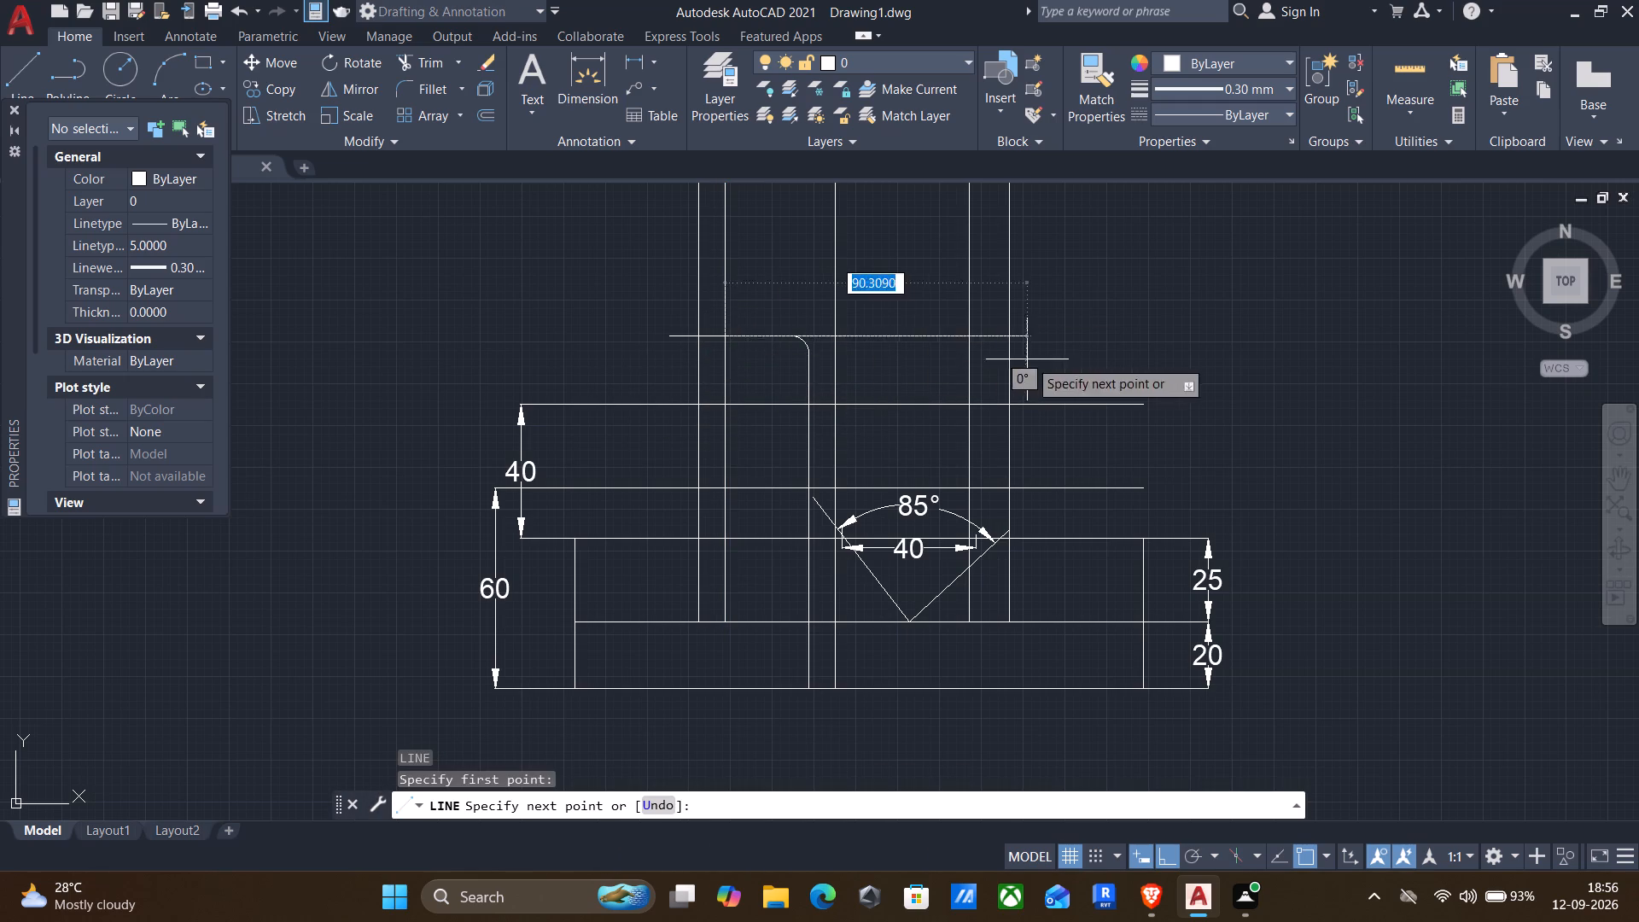
click(1183, 357)
key(Return)
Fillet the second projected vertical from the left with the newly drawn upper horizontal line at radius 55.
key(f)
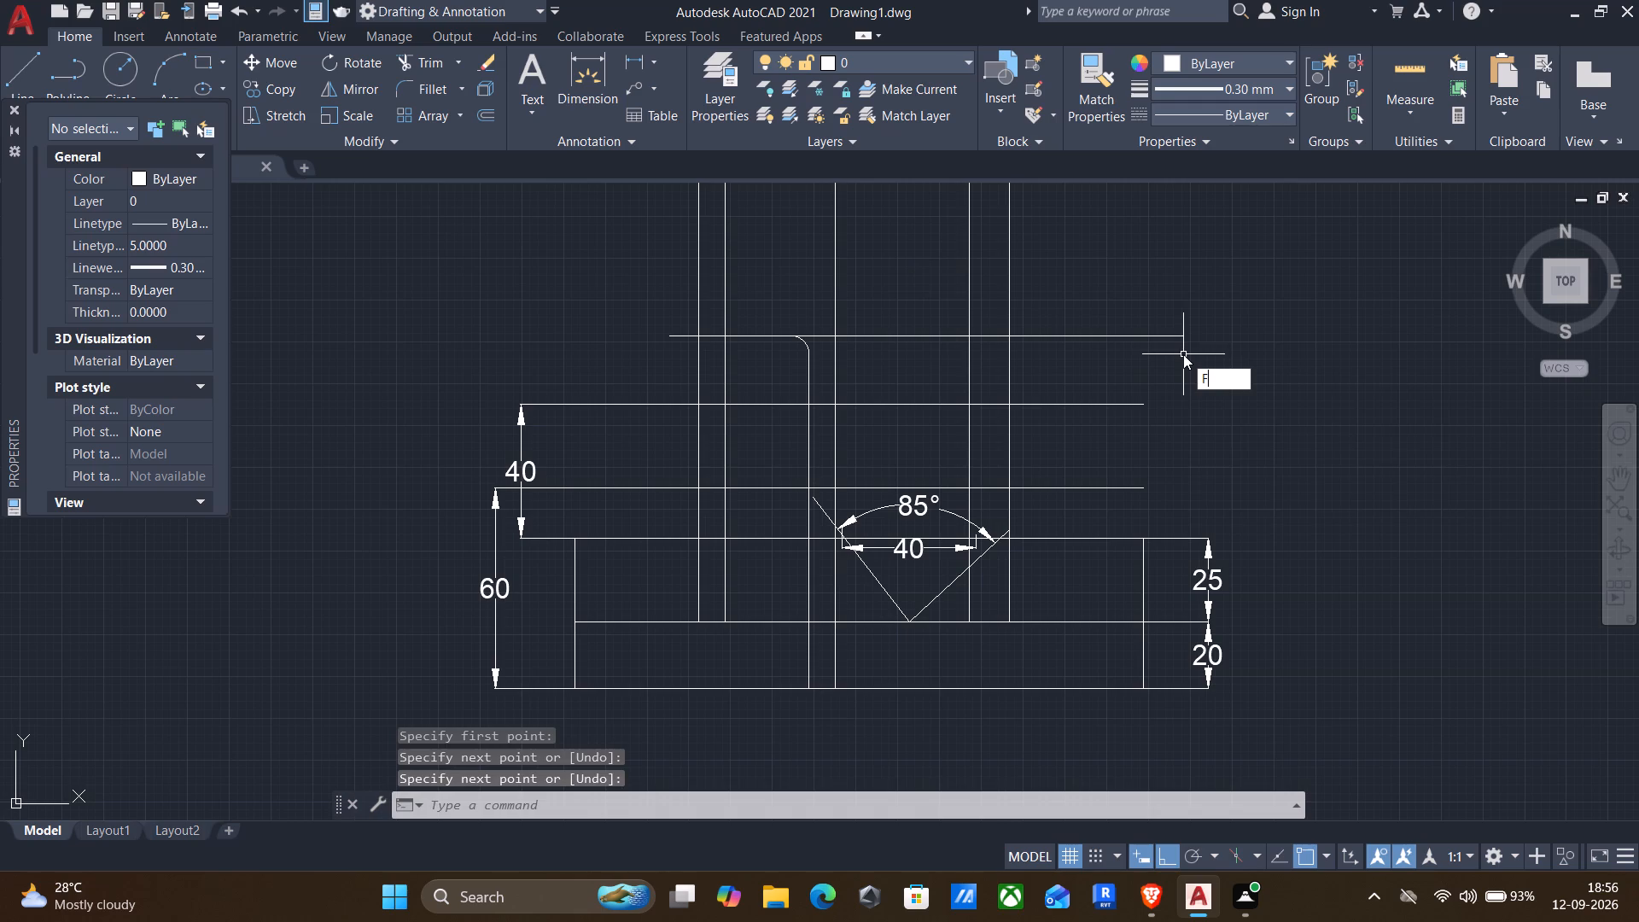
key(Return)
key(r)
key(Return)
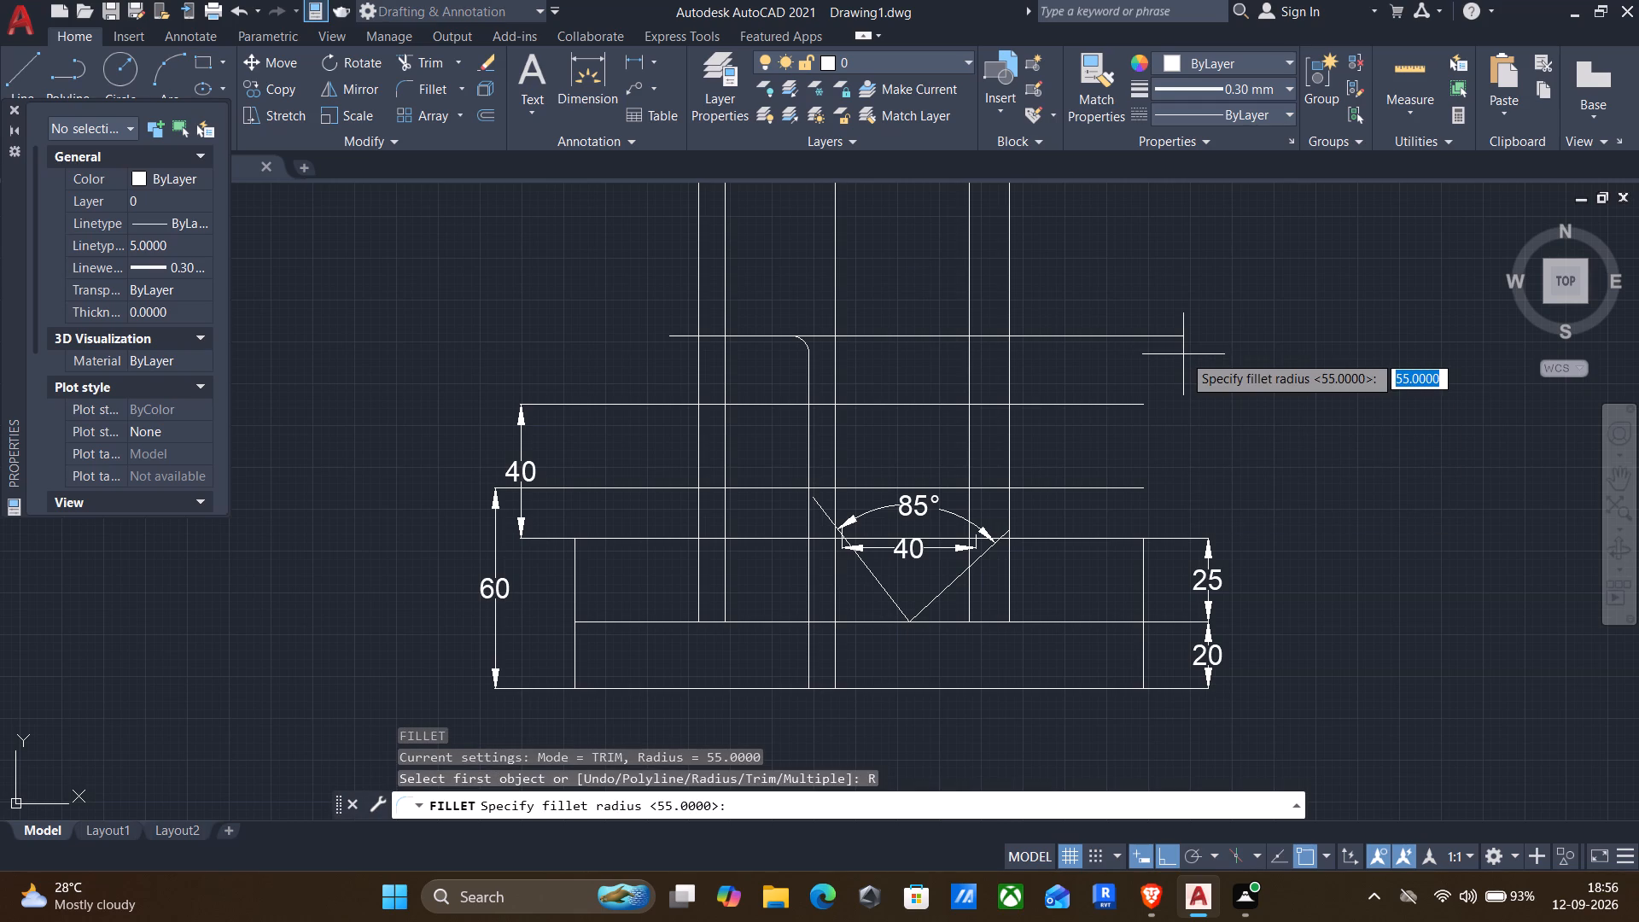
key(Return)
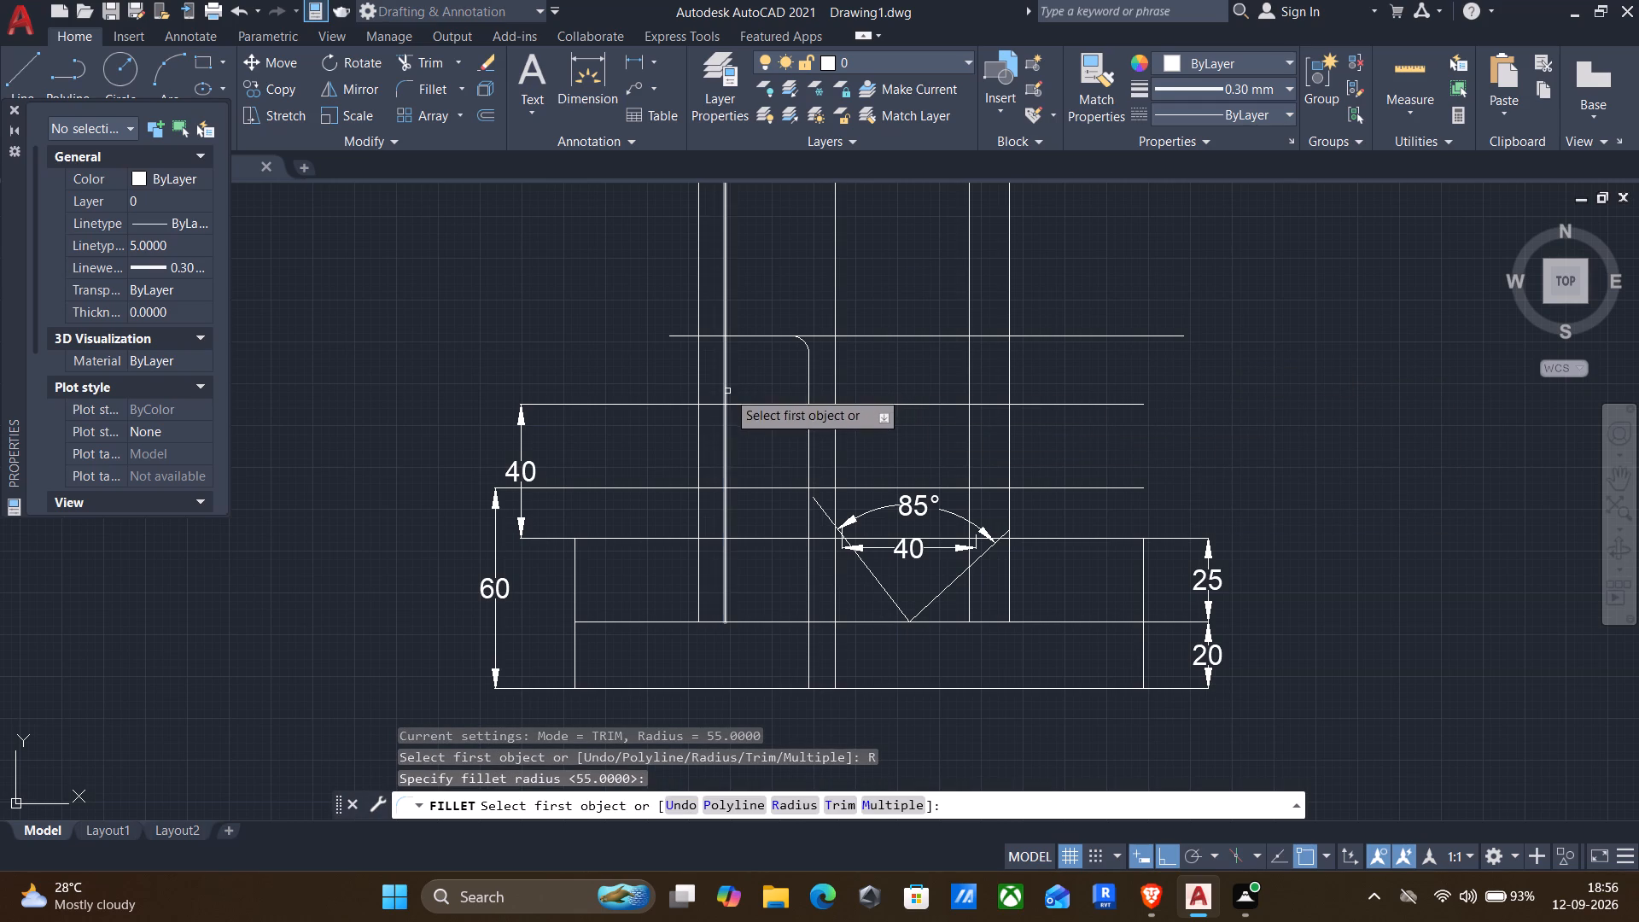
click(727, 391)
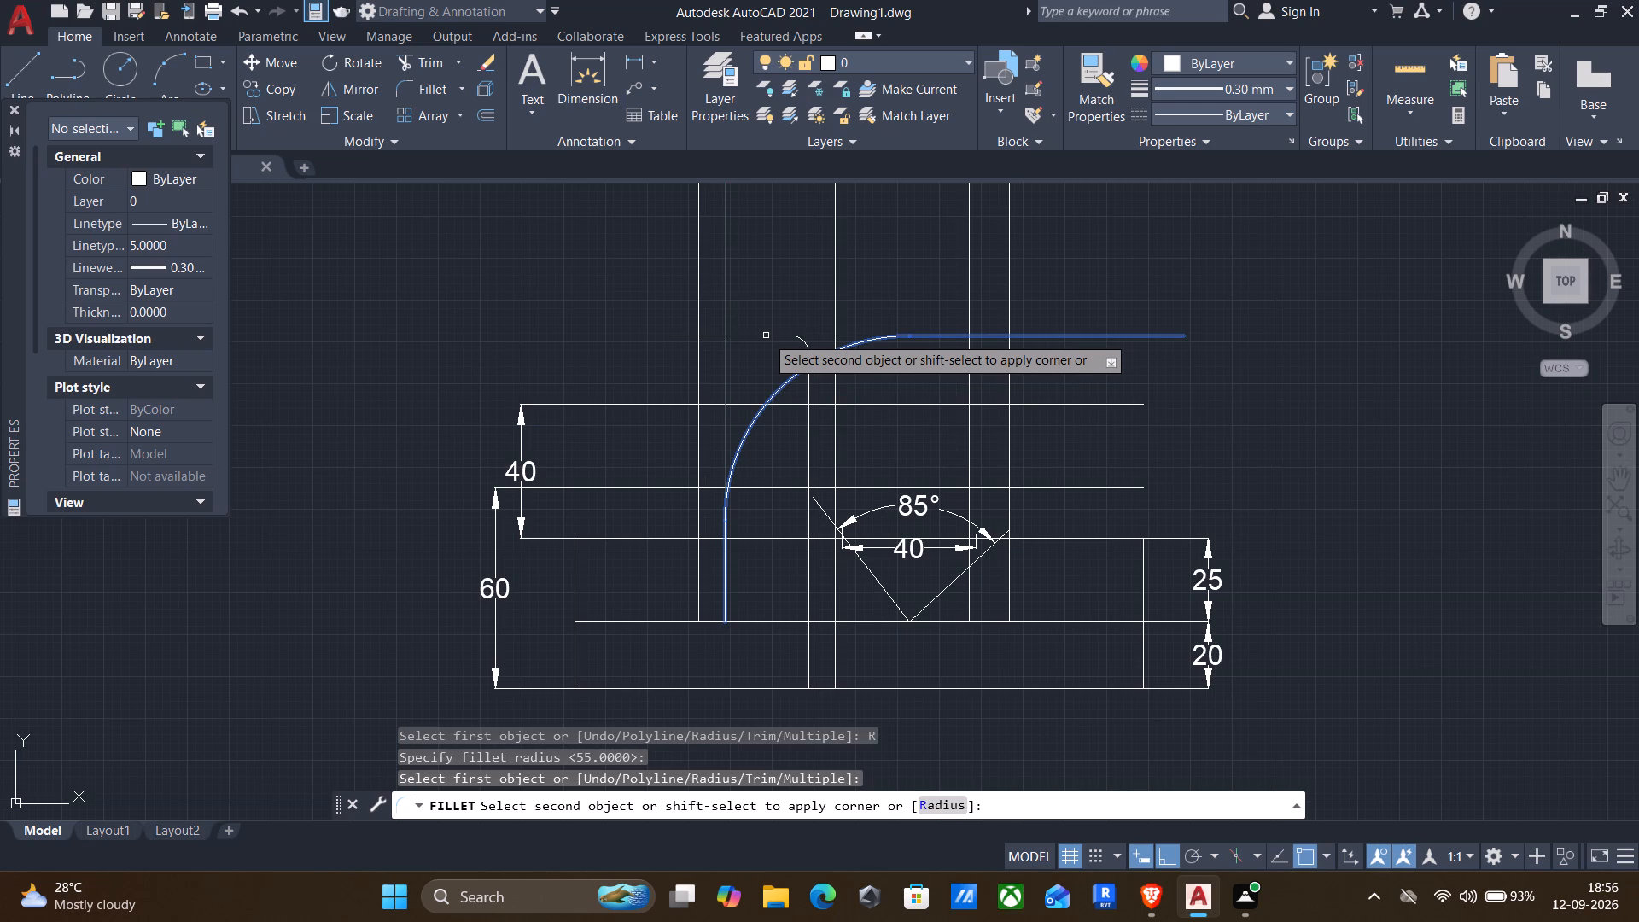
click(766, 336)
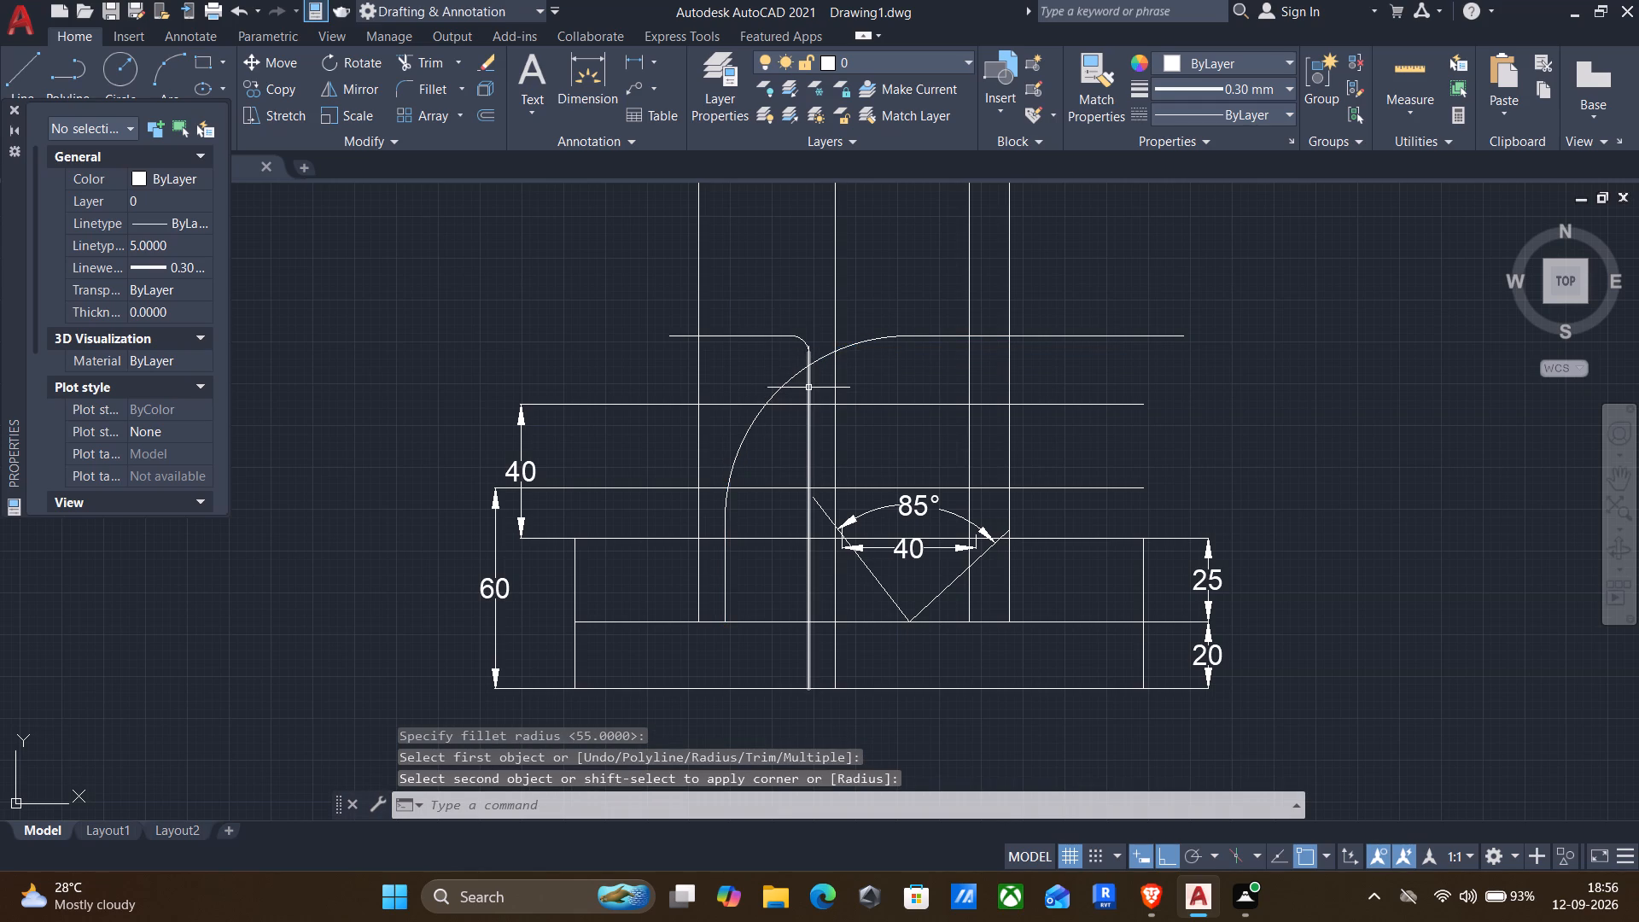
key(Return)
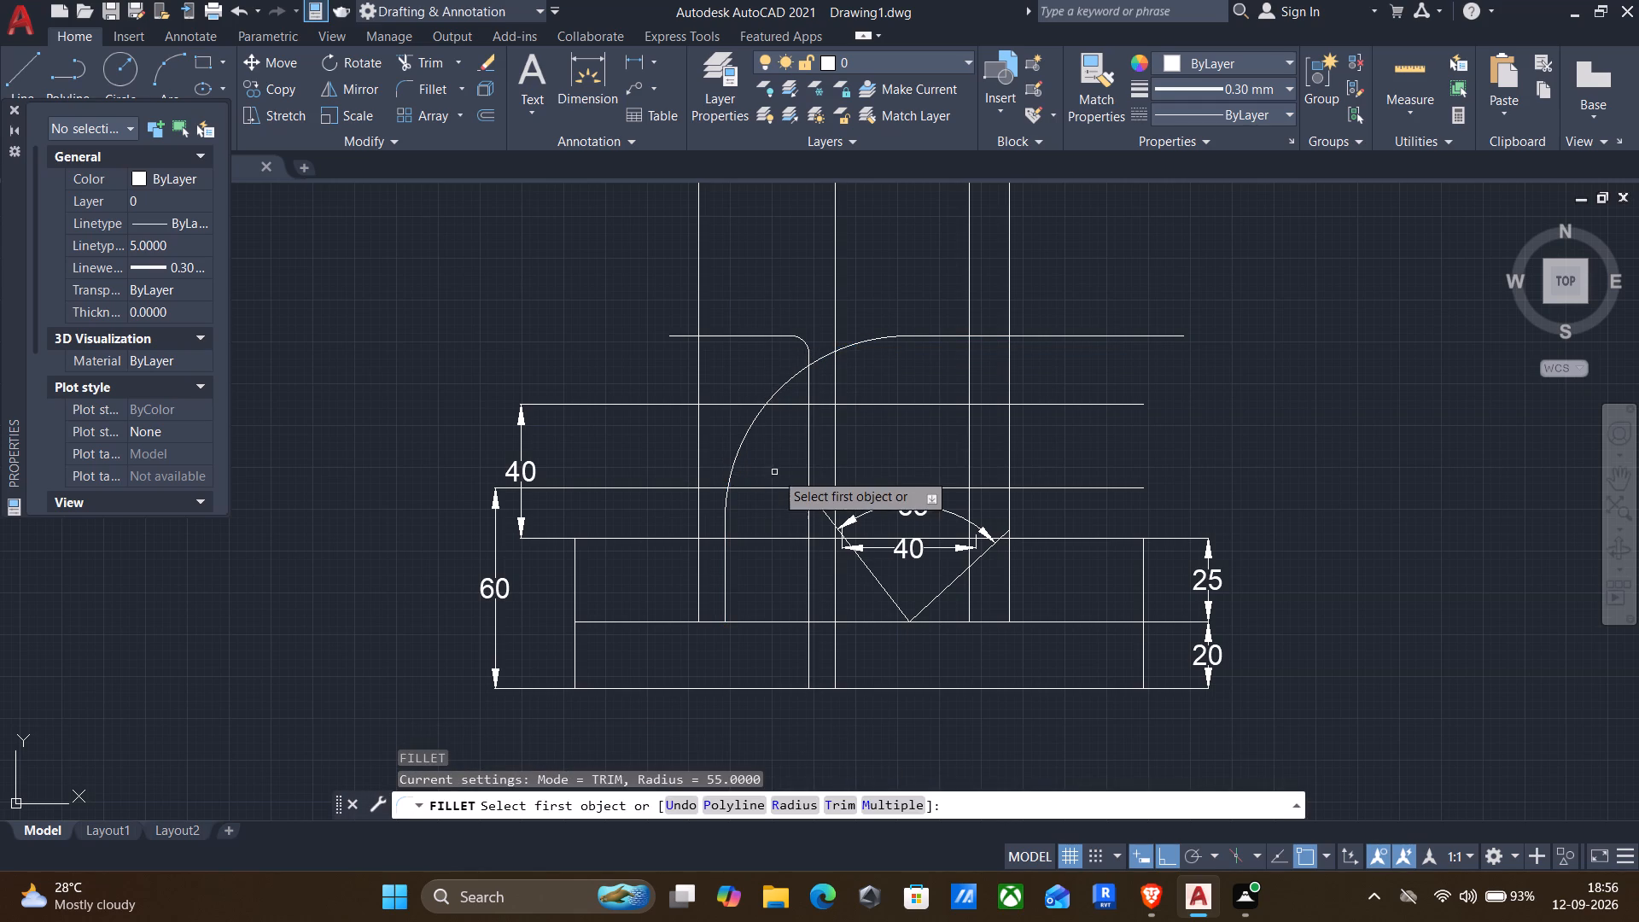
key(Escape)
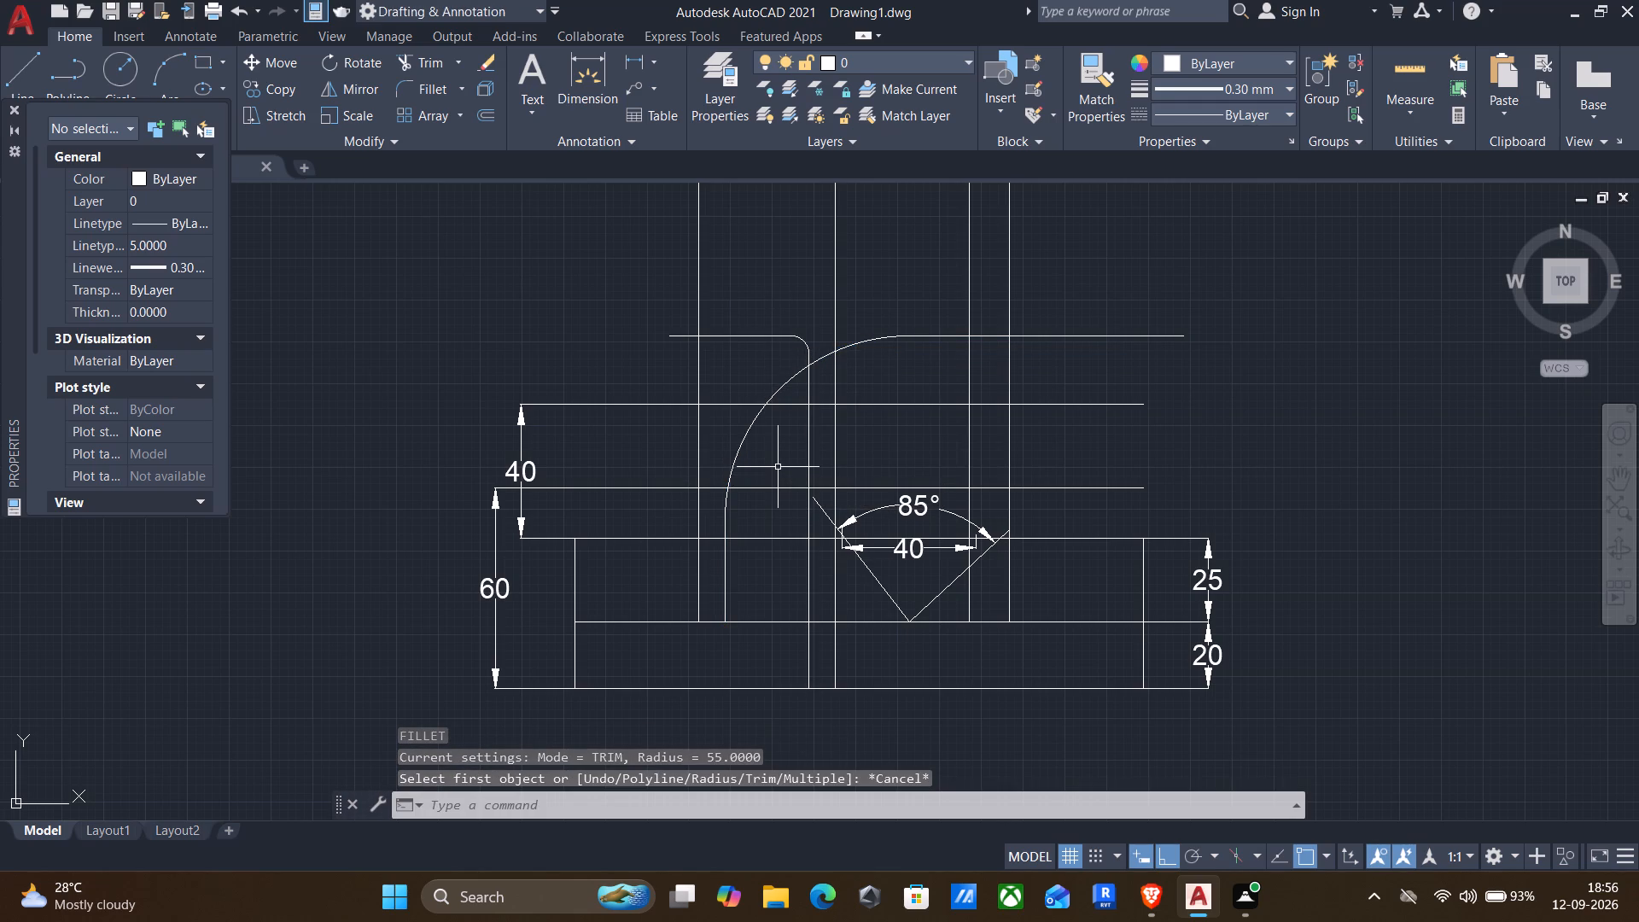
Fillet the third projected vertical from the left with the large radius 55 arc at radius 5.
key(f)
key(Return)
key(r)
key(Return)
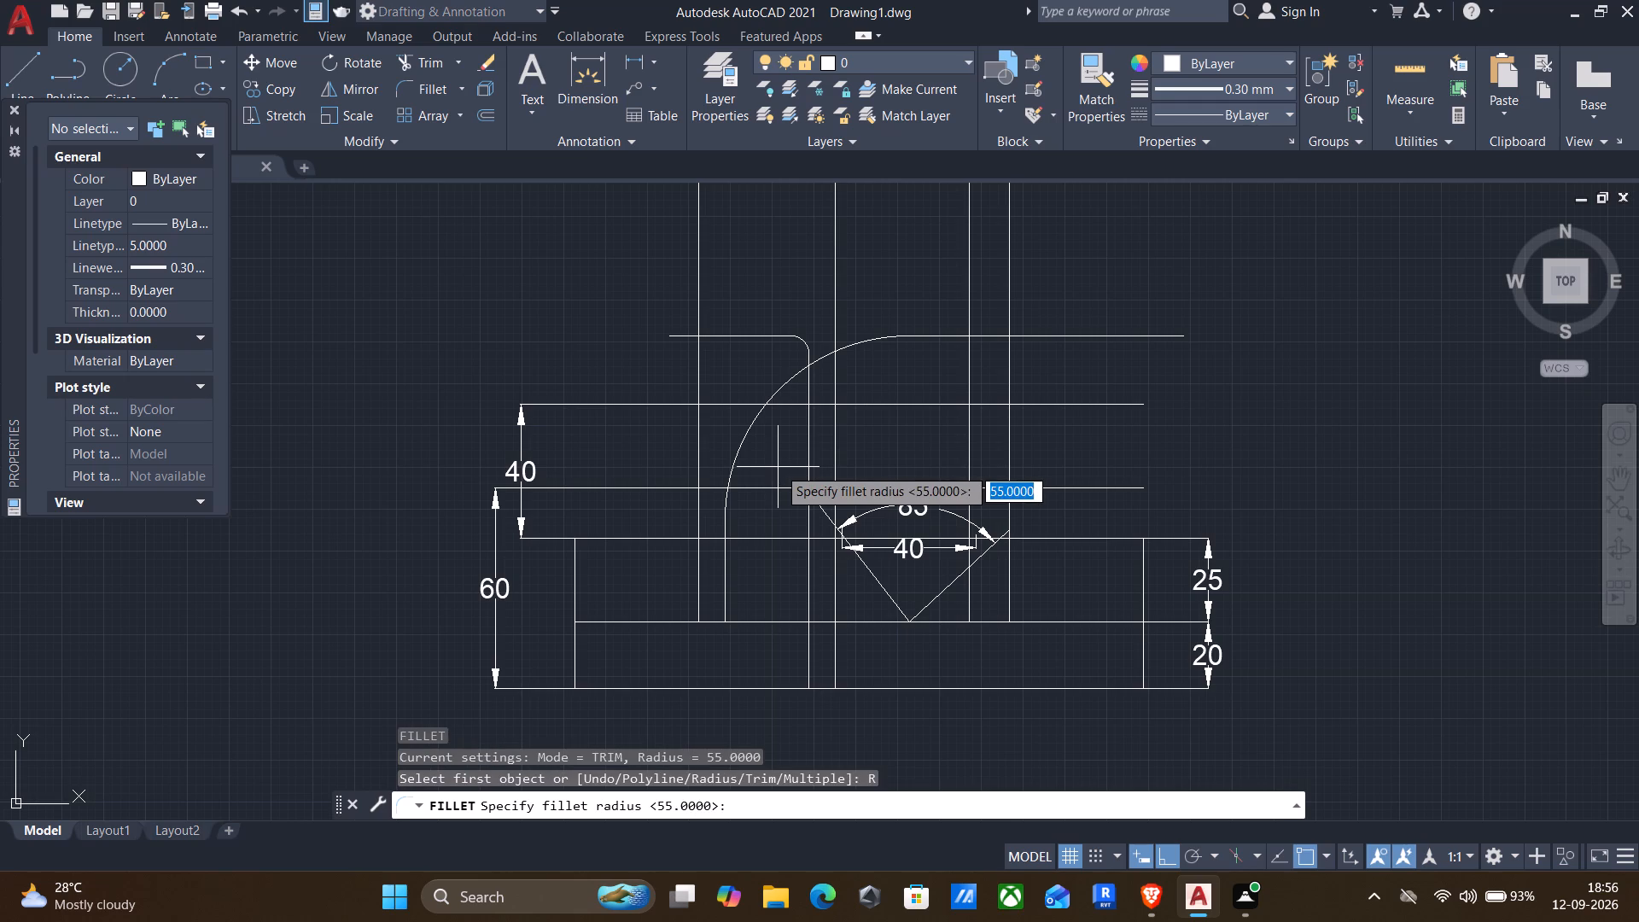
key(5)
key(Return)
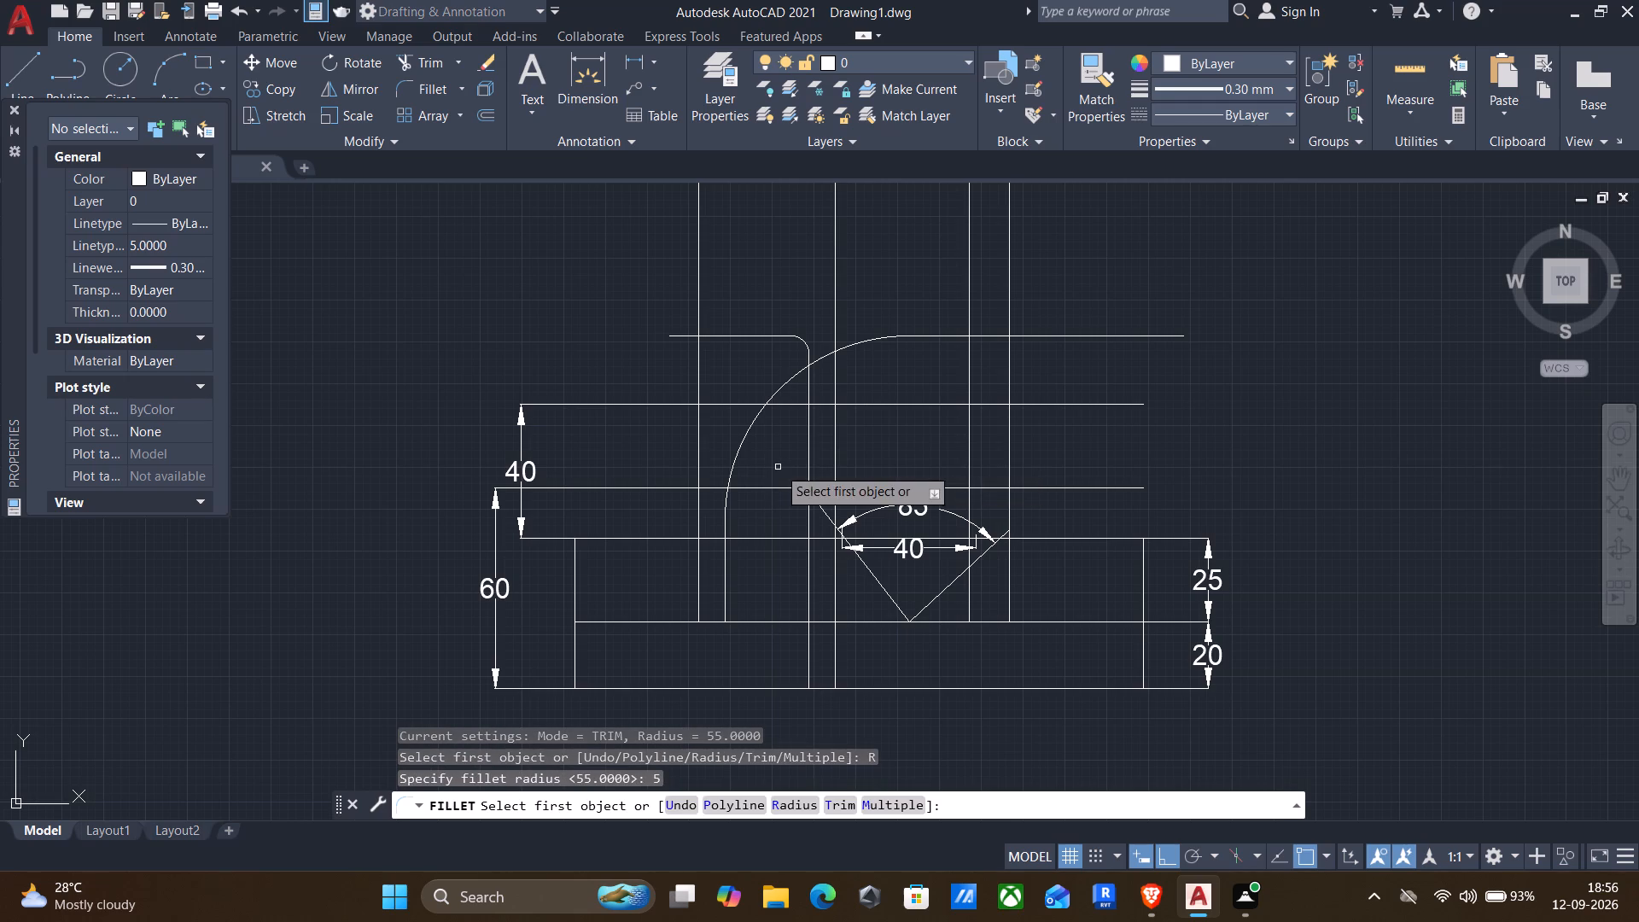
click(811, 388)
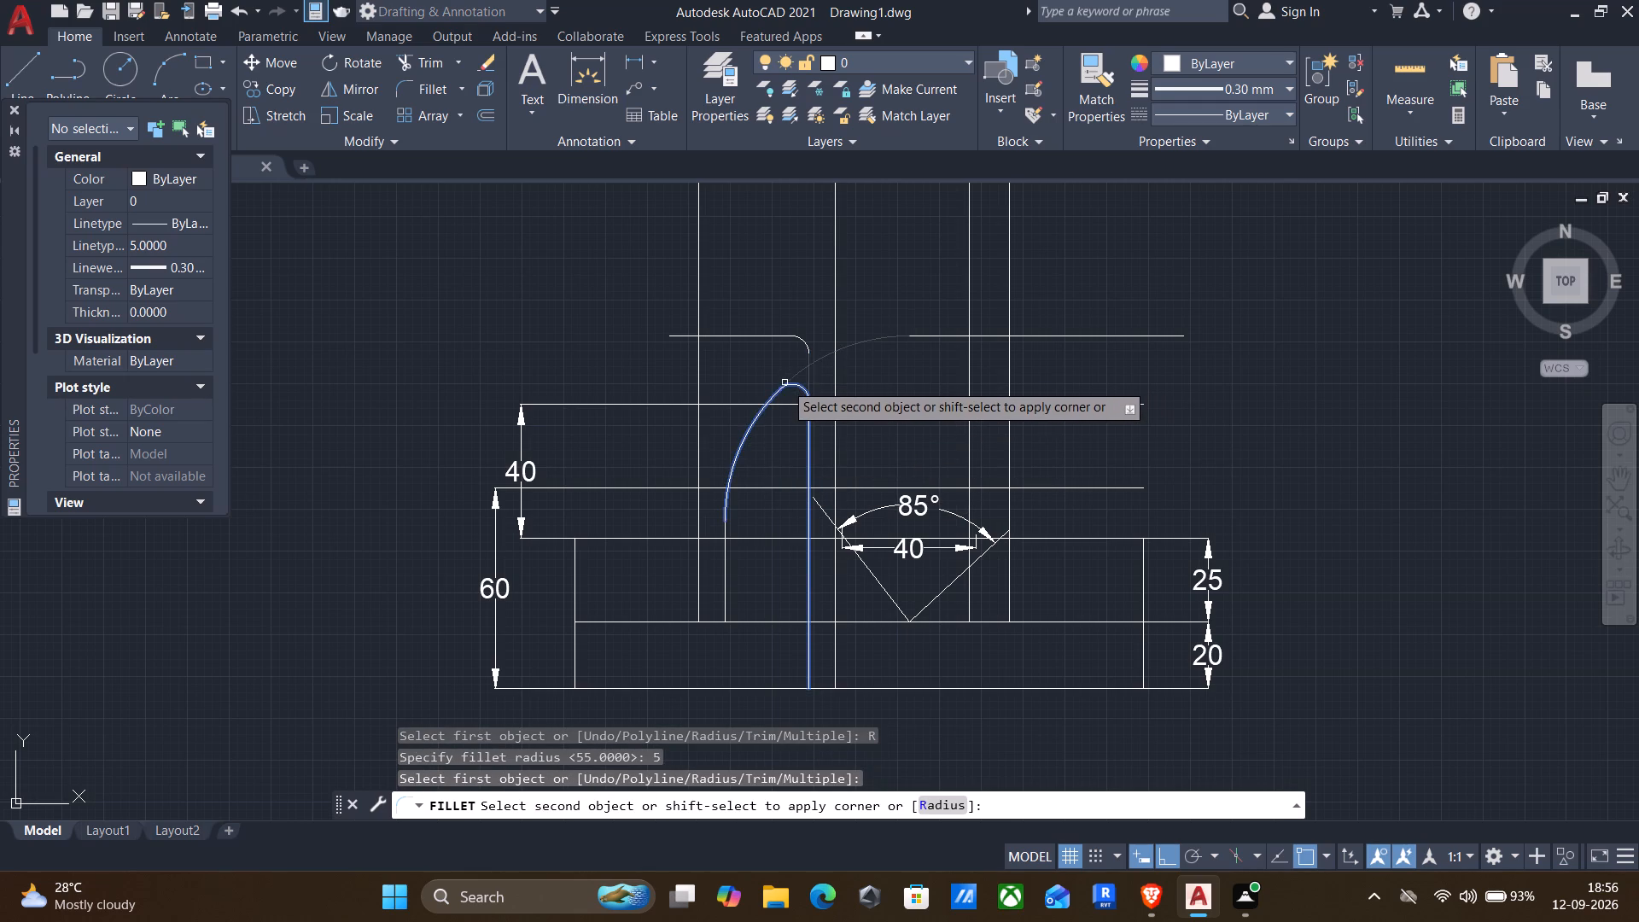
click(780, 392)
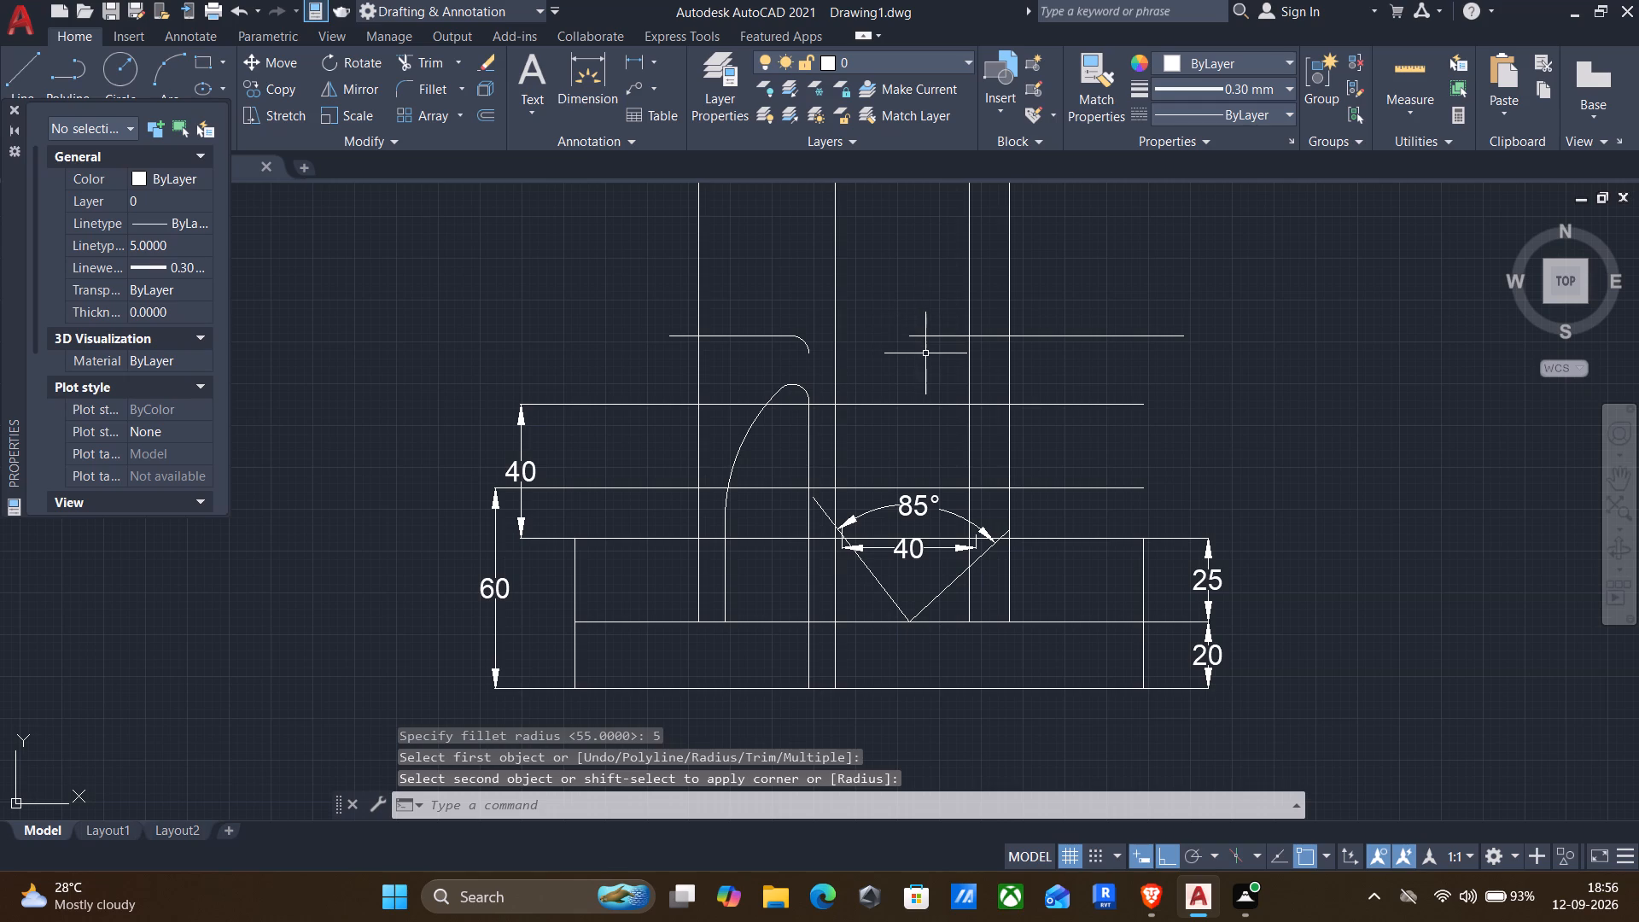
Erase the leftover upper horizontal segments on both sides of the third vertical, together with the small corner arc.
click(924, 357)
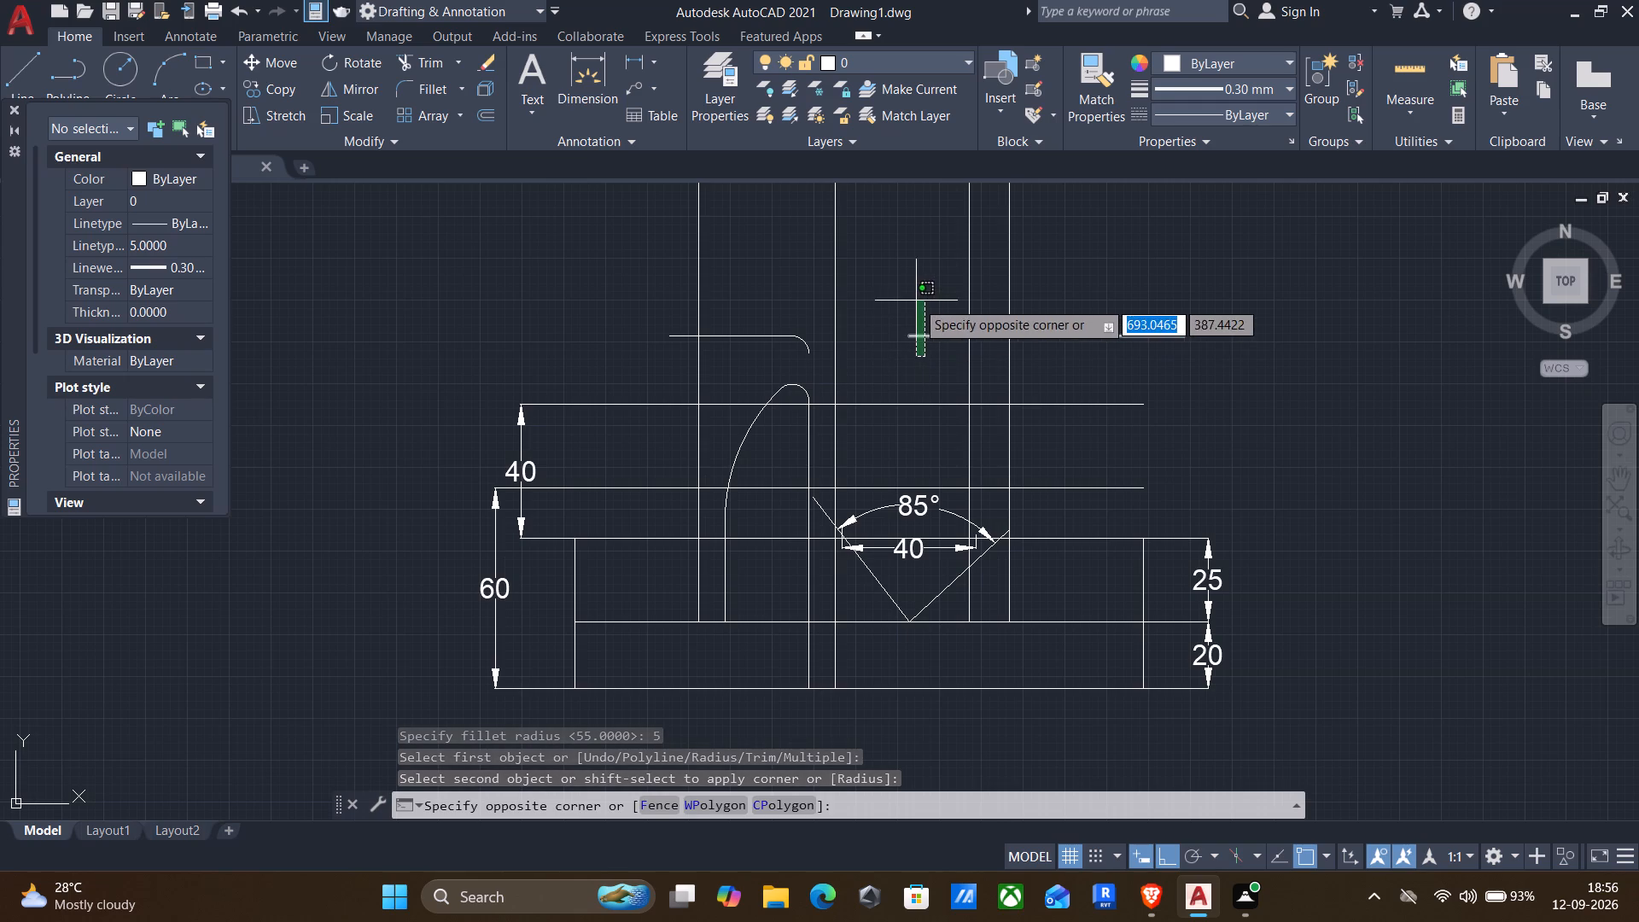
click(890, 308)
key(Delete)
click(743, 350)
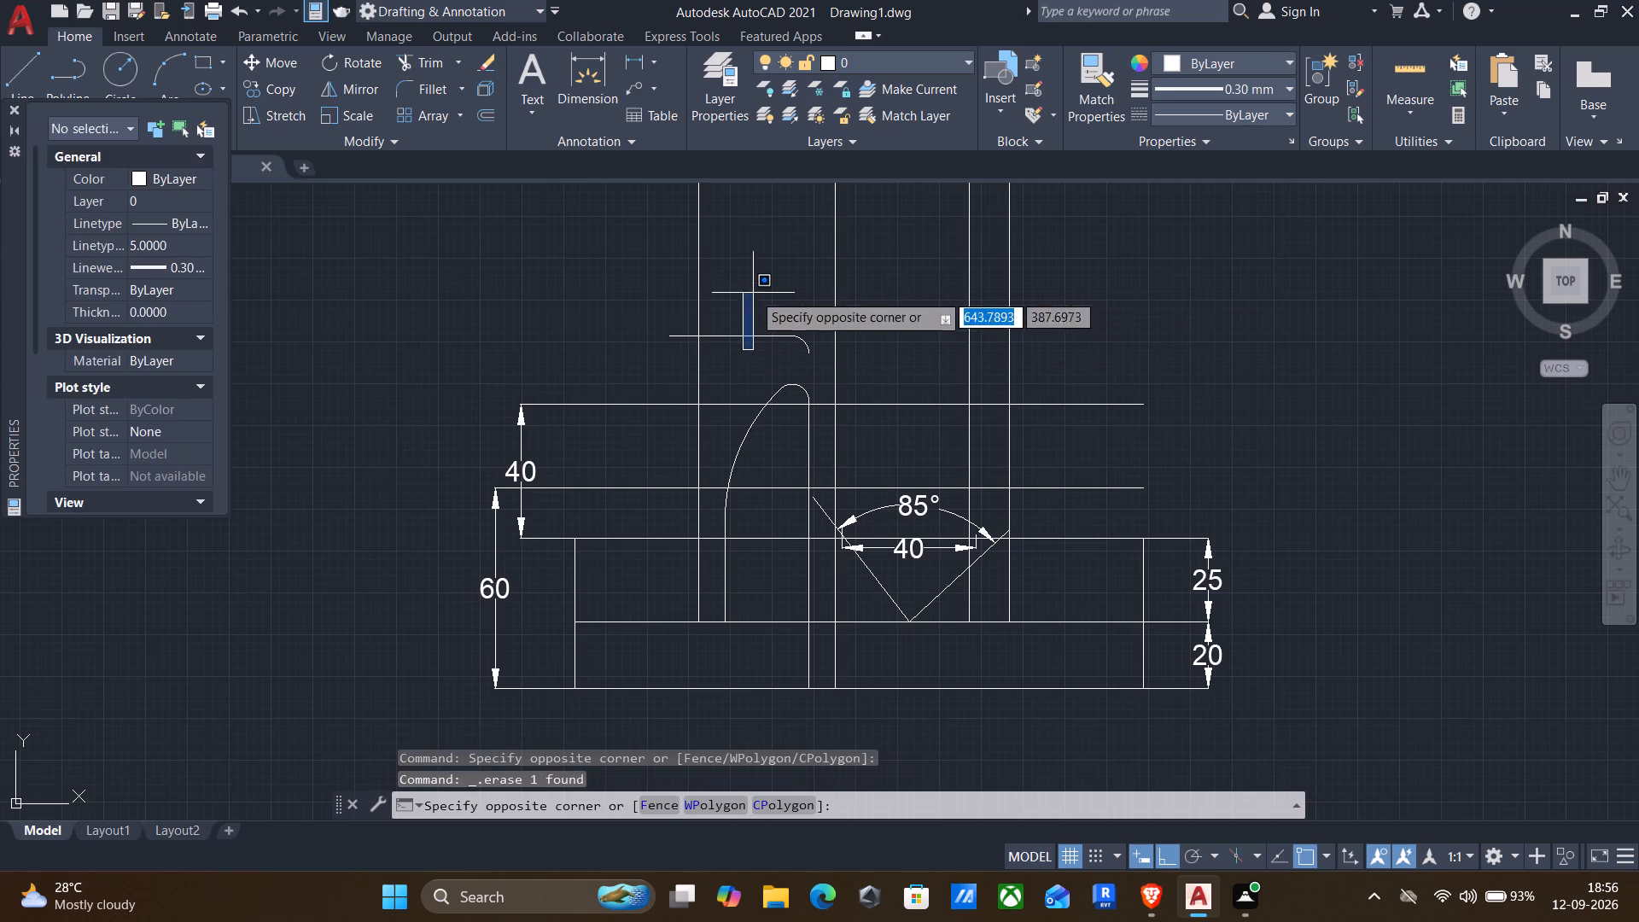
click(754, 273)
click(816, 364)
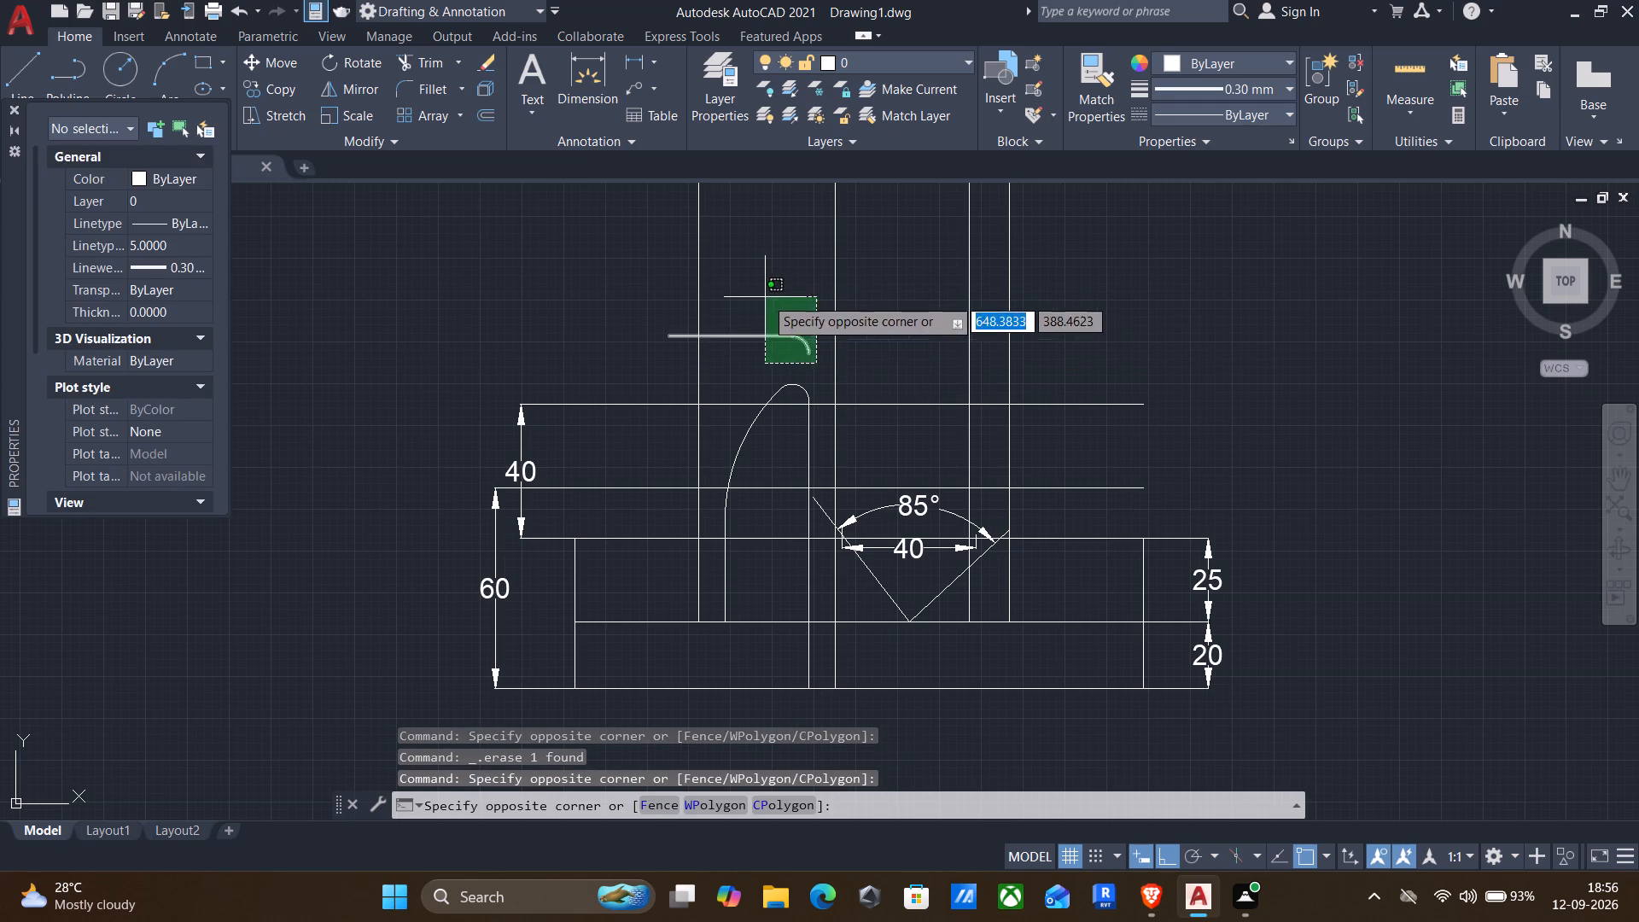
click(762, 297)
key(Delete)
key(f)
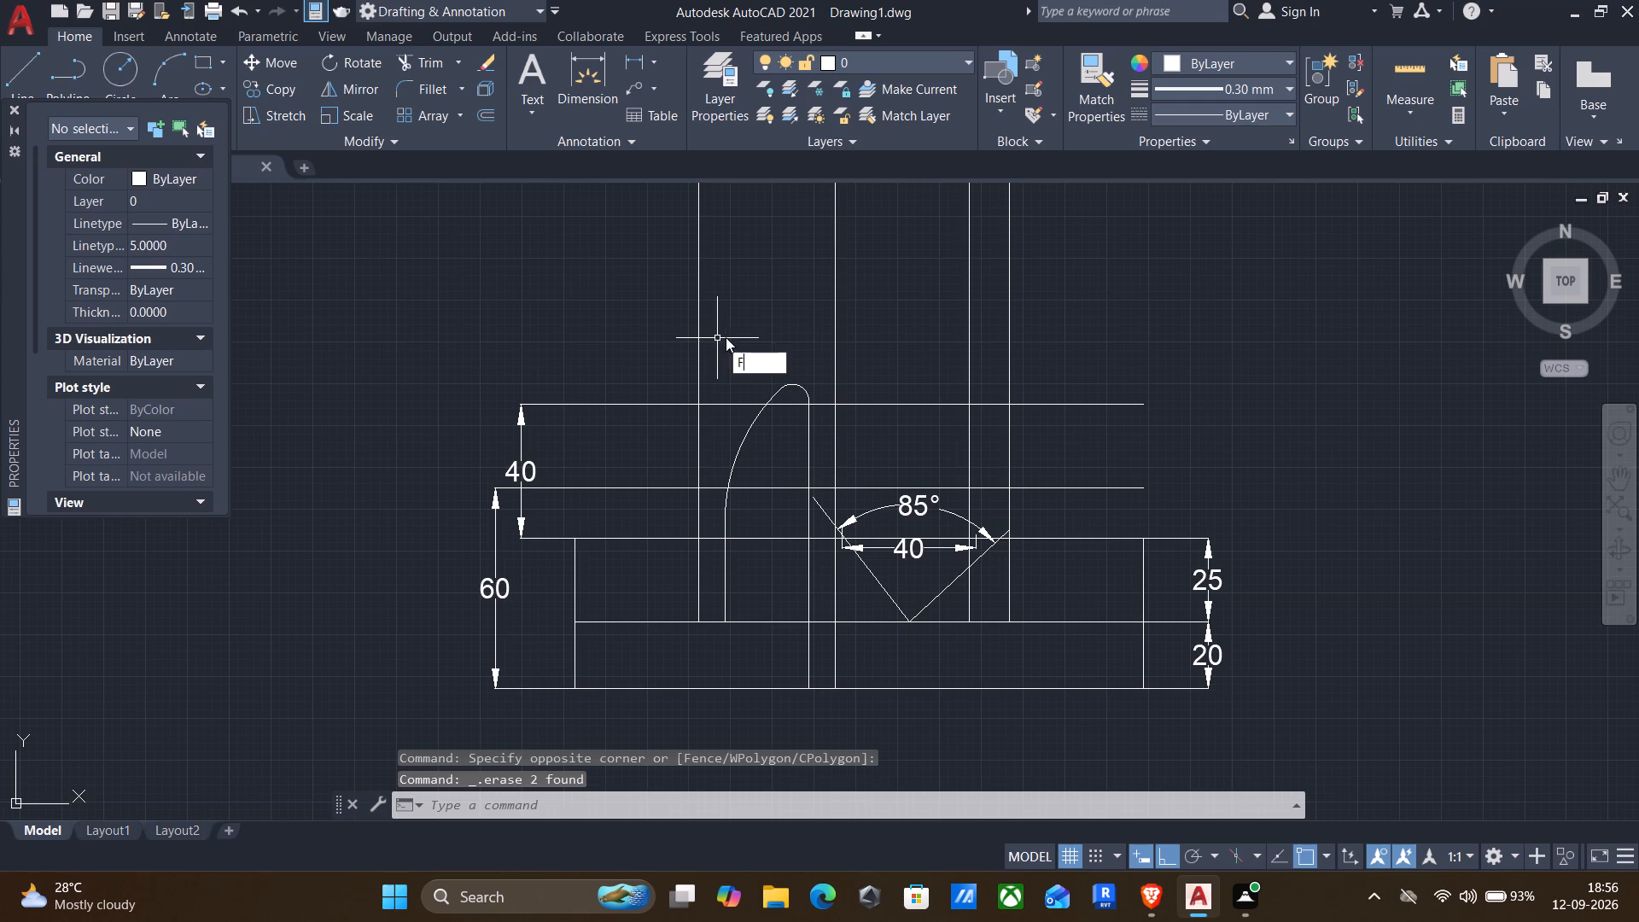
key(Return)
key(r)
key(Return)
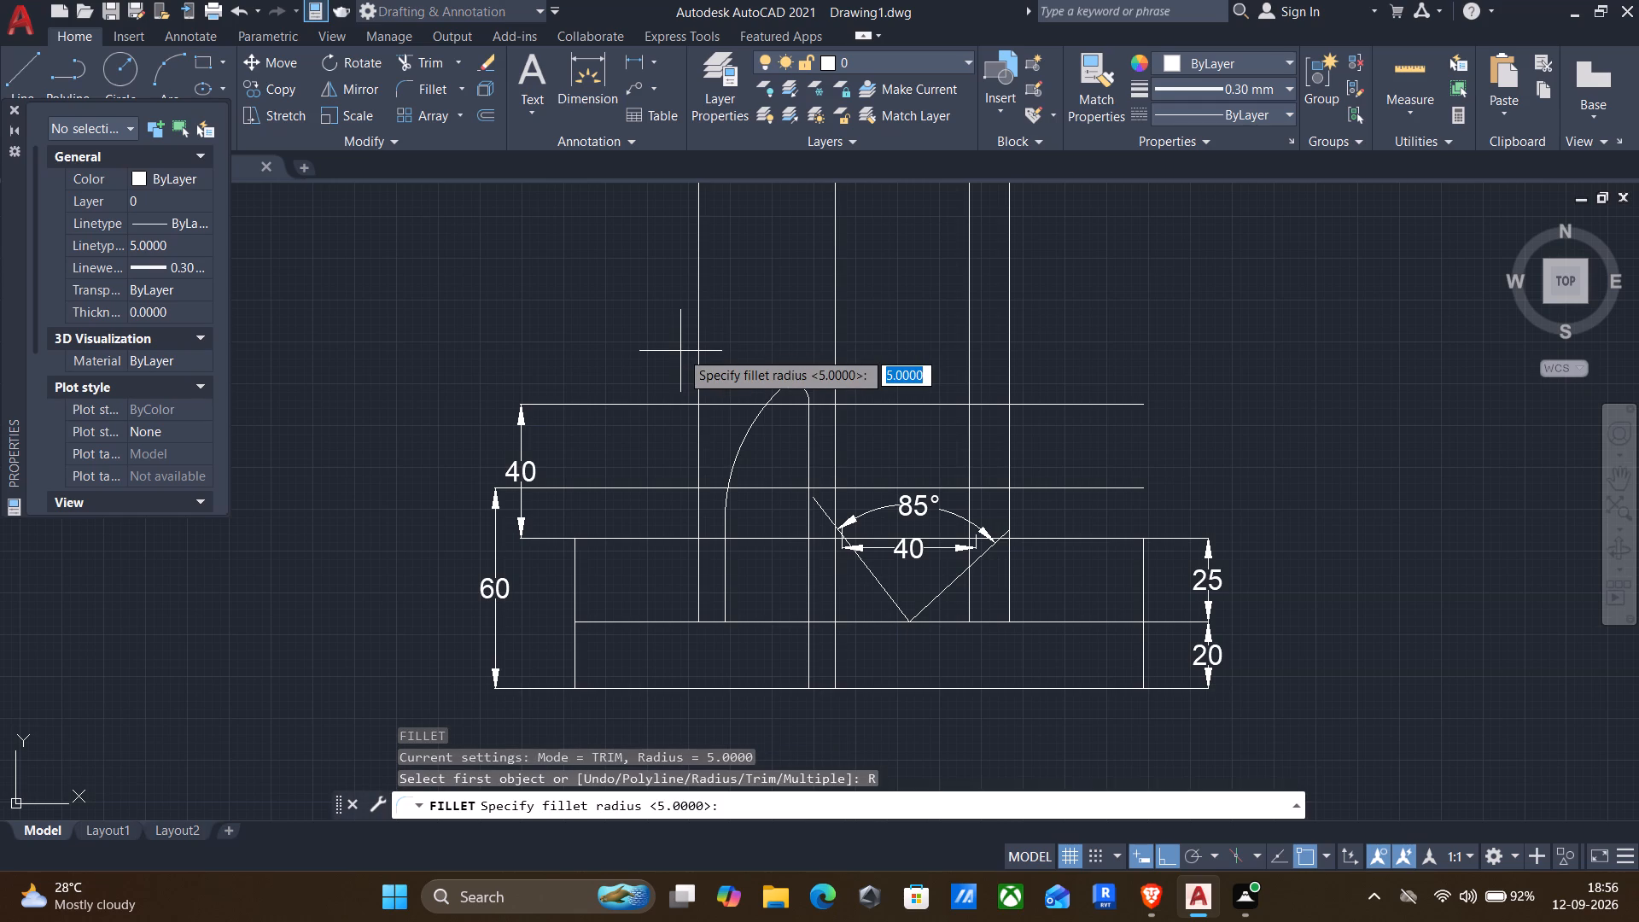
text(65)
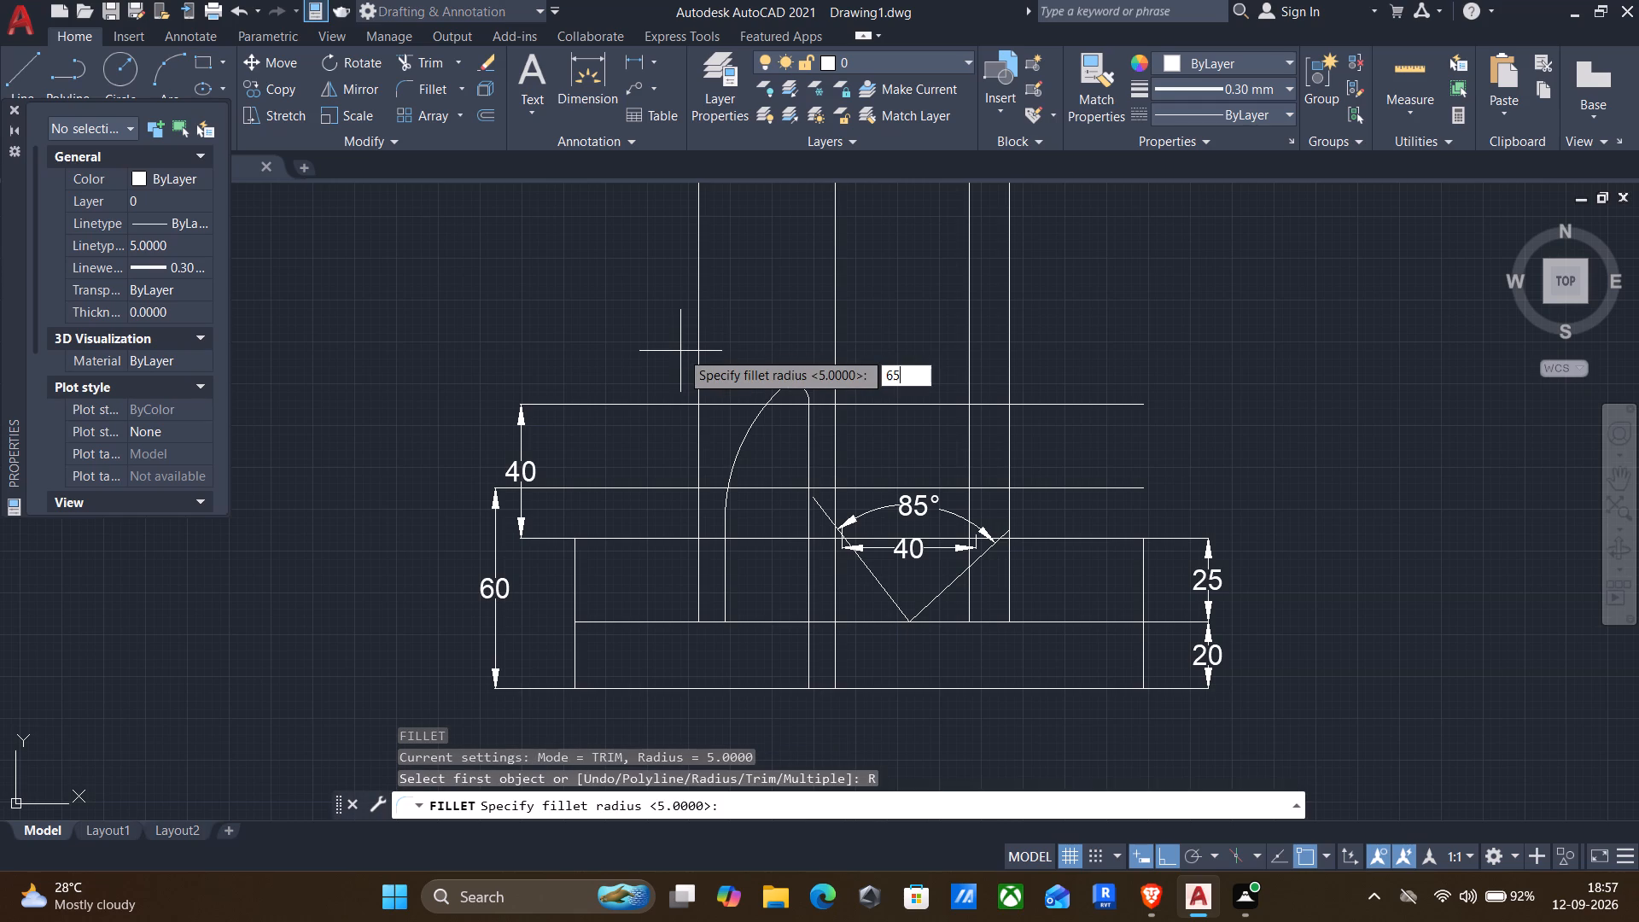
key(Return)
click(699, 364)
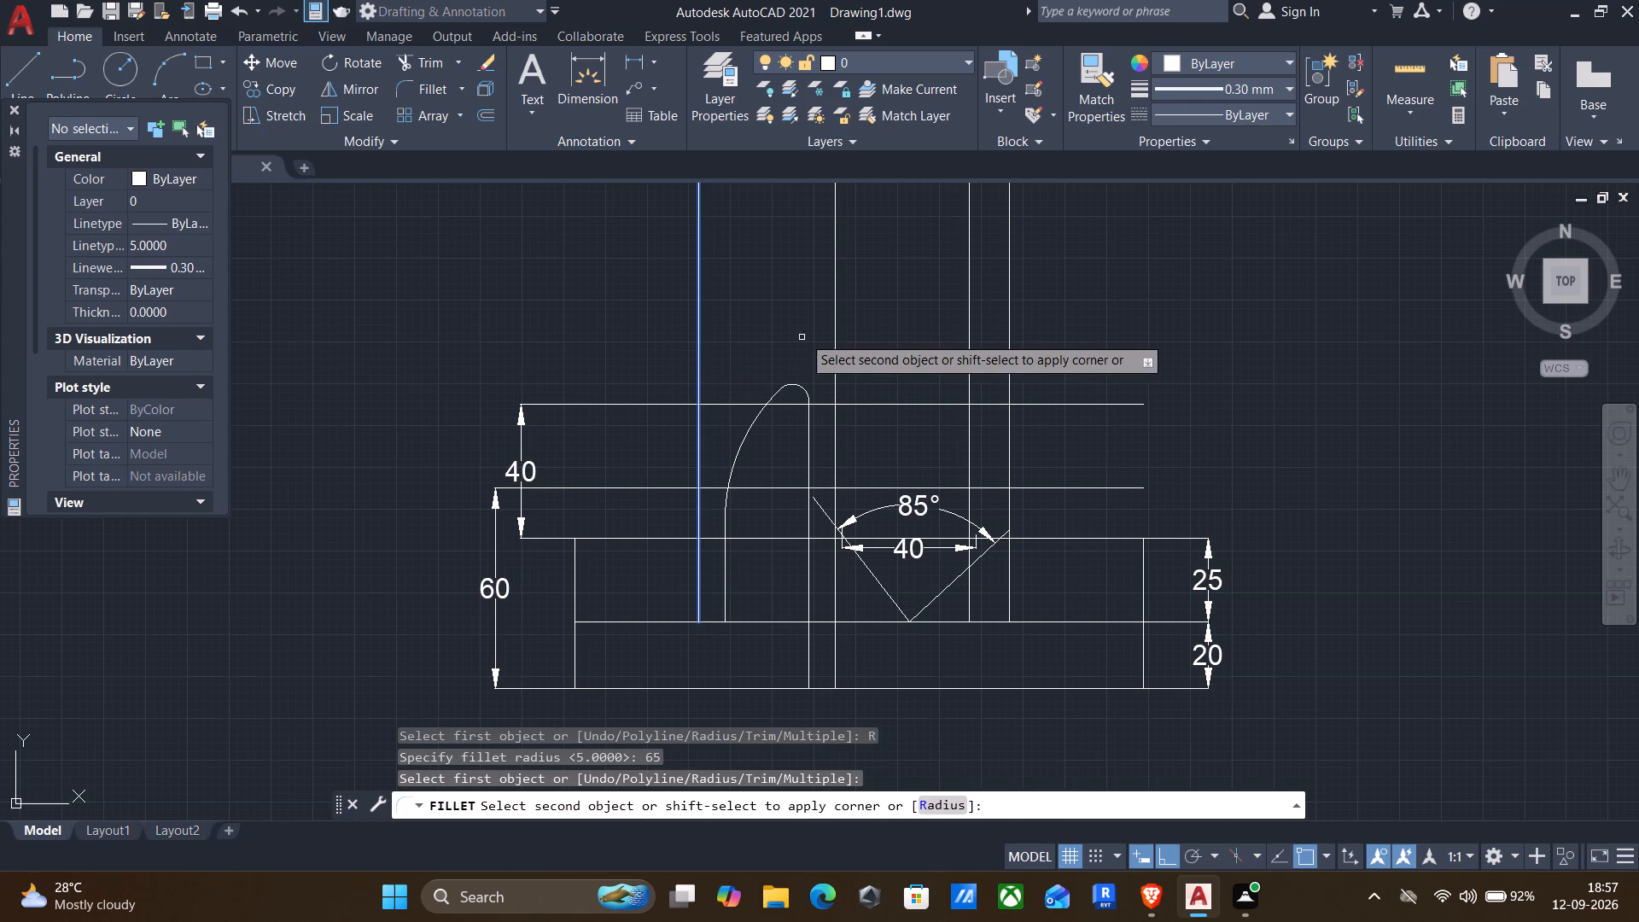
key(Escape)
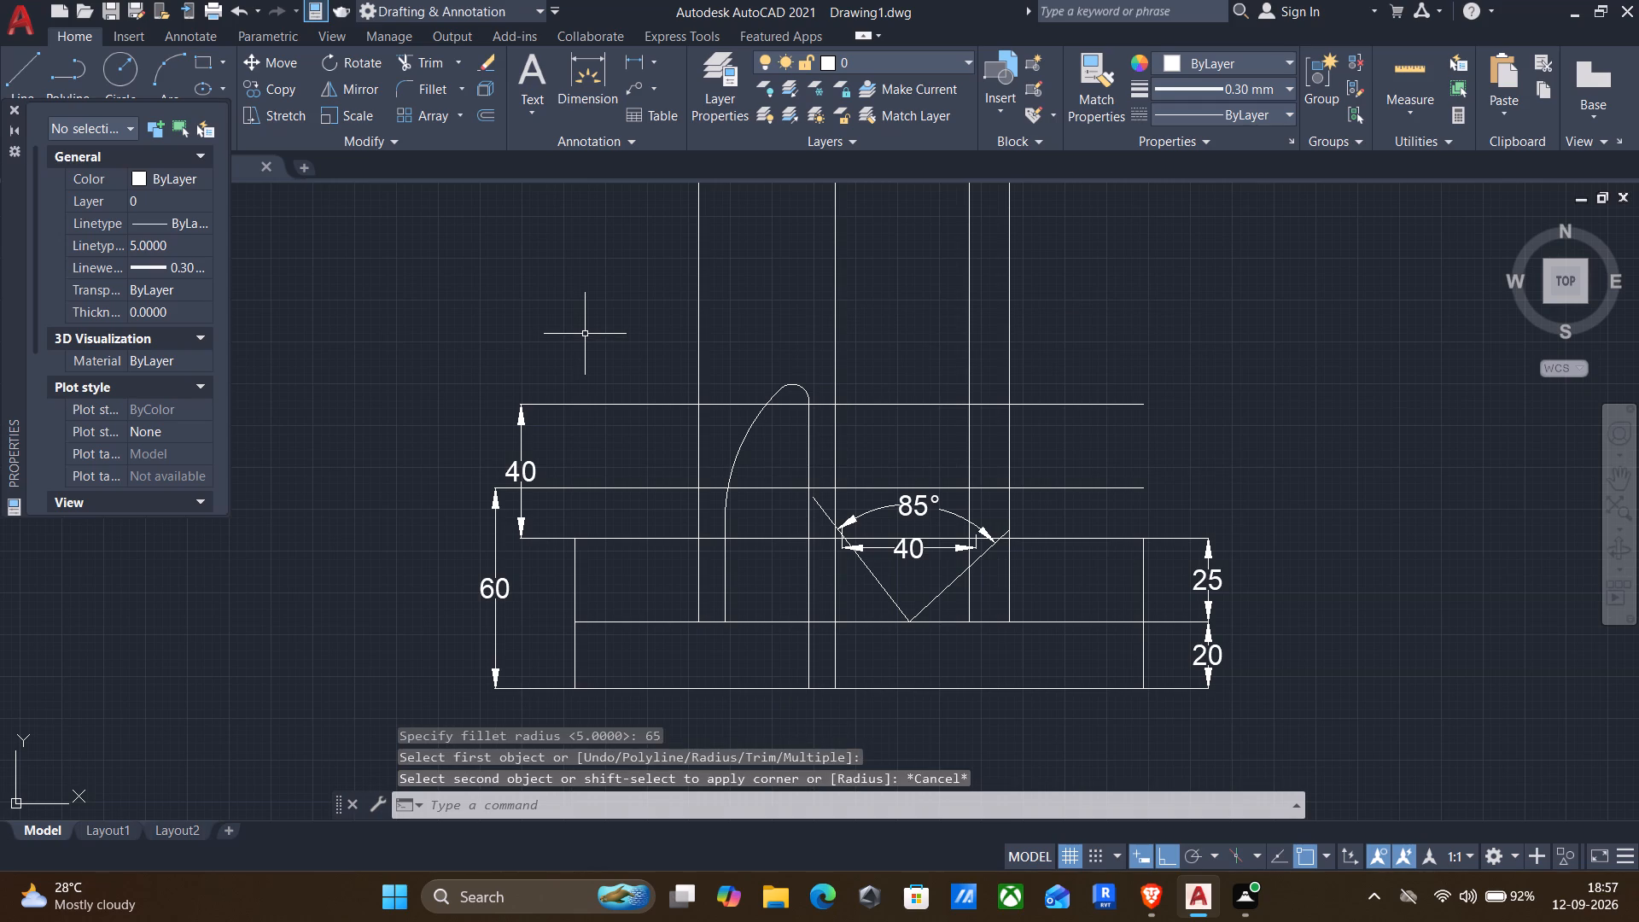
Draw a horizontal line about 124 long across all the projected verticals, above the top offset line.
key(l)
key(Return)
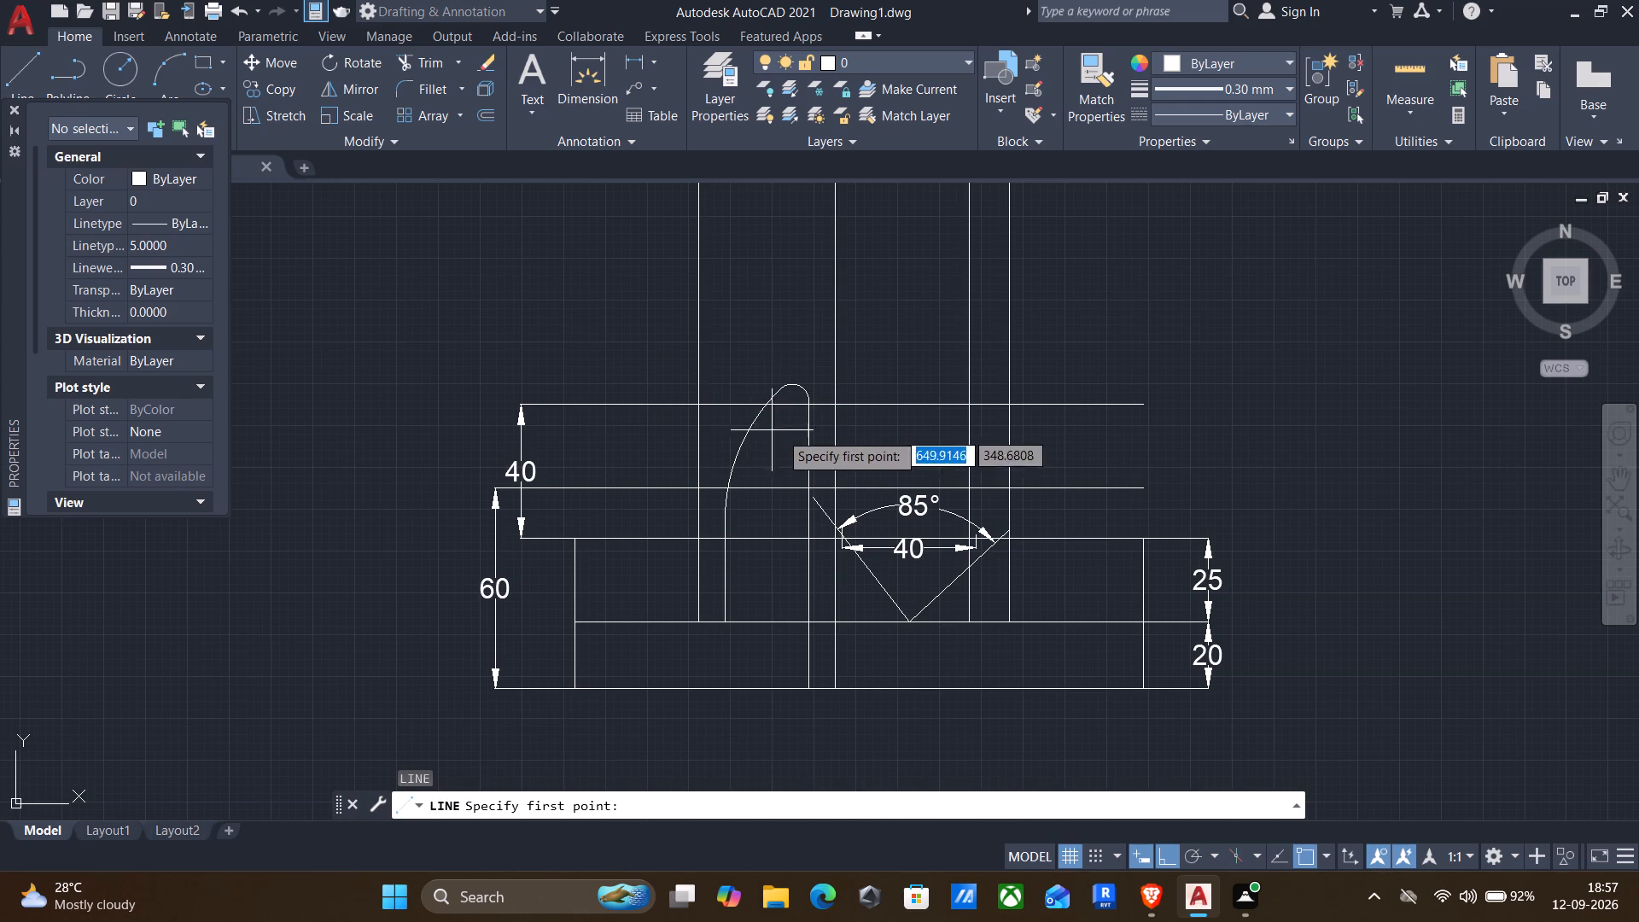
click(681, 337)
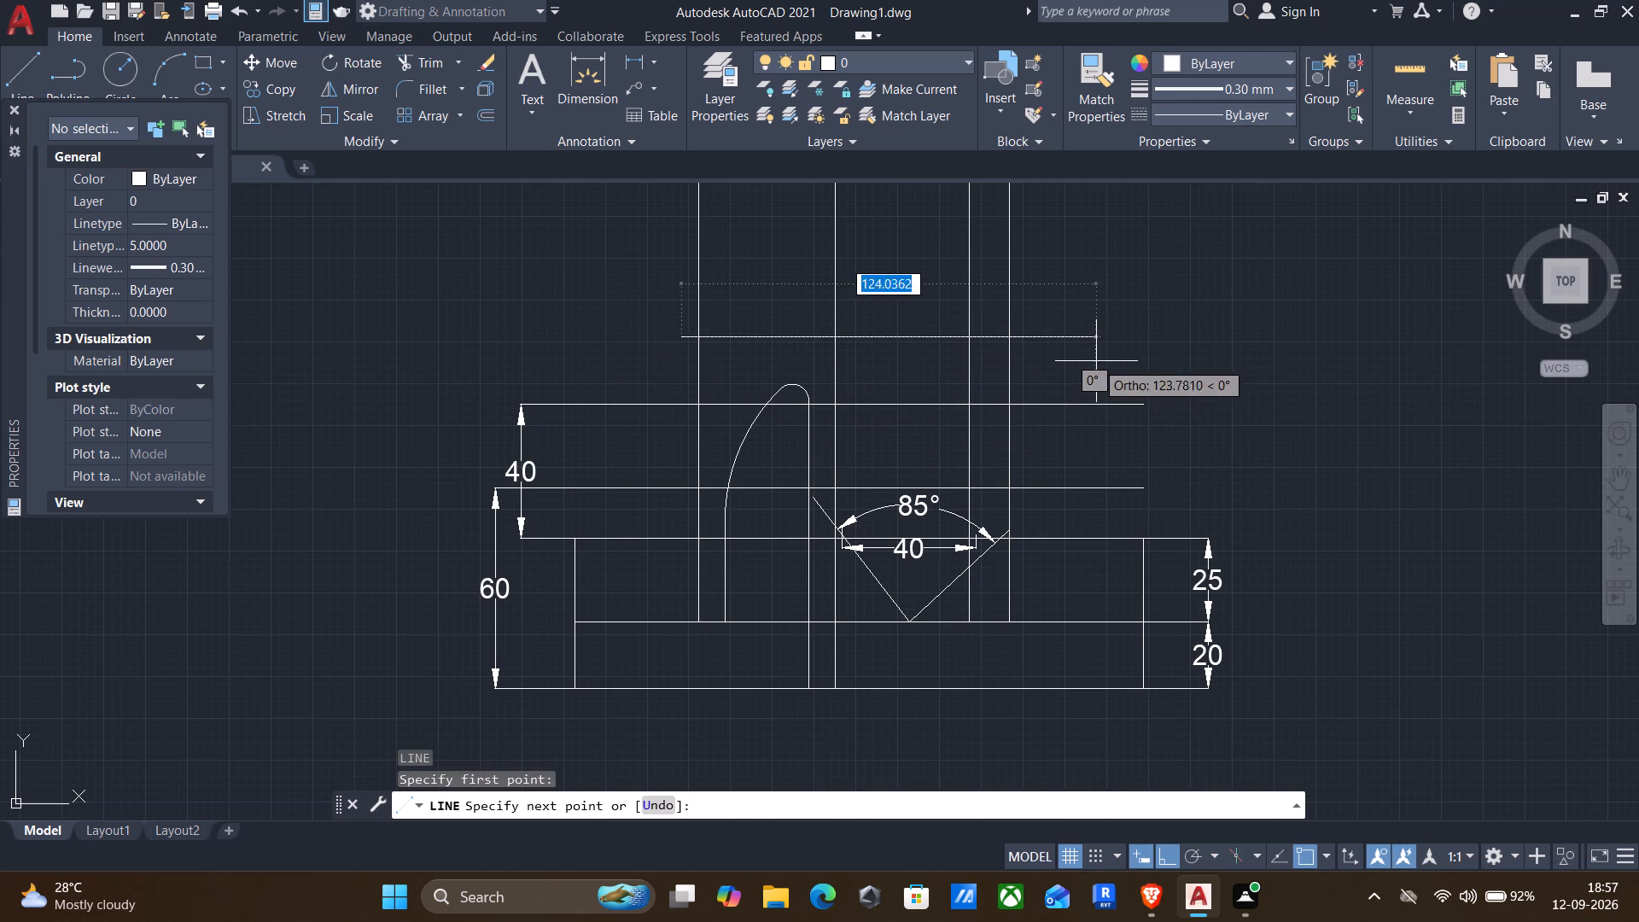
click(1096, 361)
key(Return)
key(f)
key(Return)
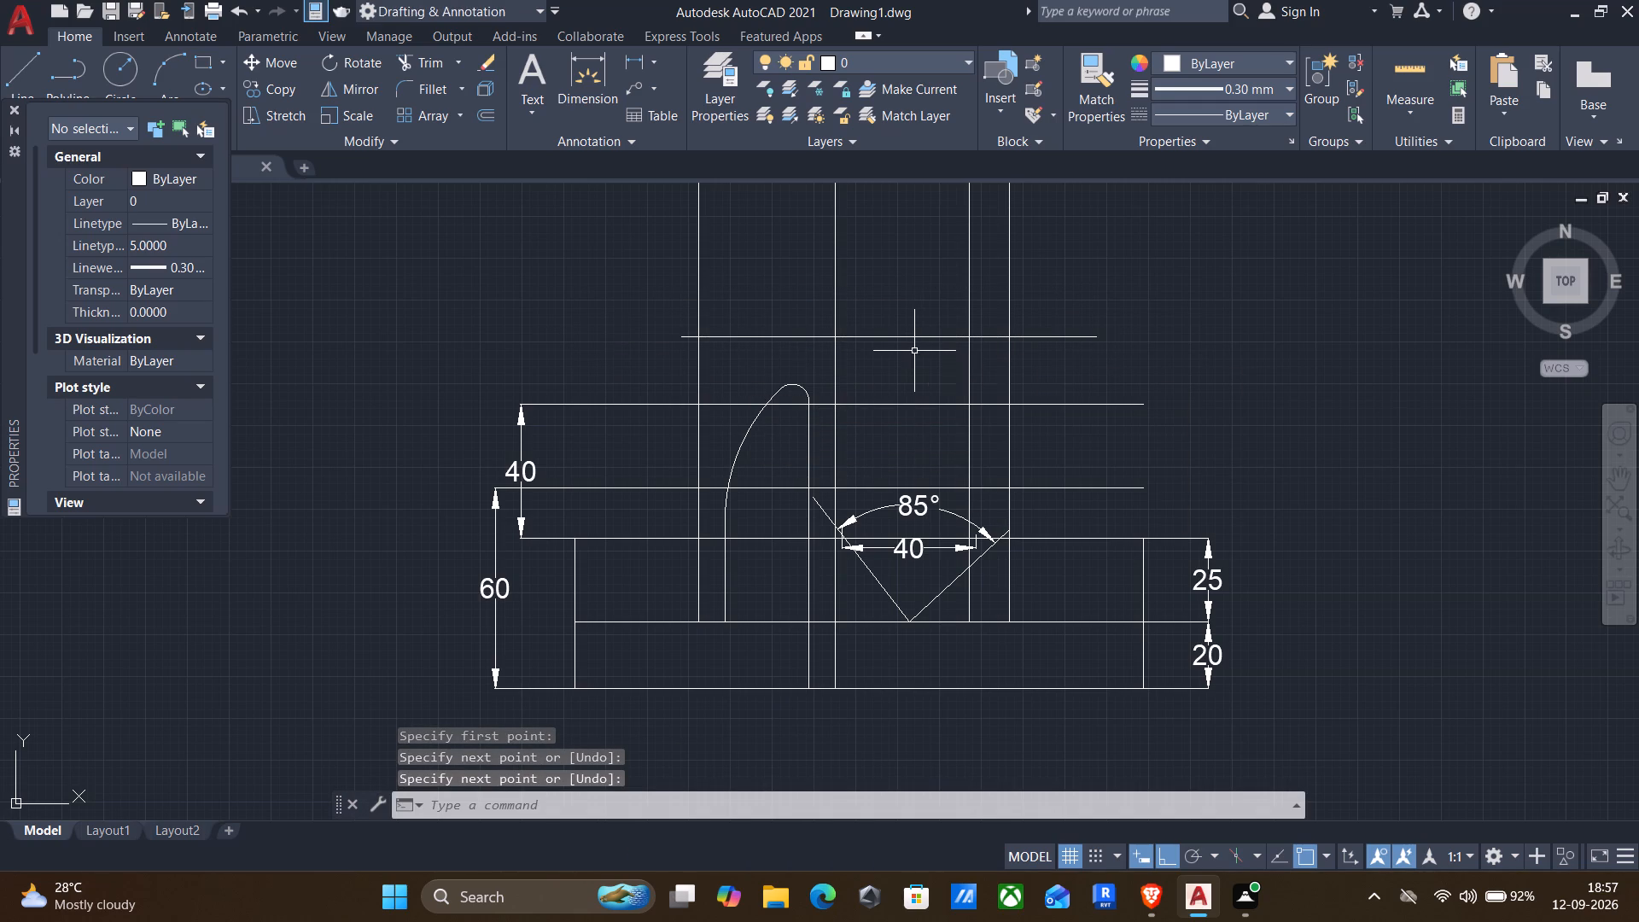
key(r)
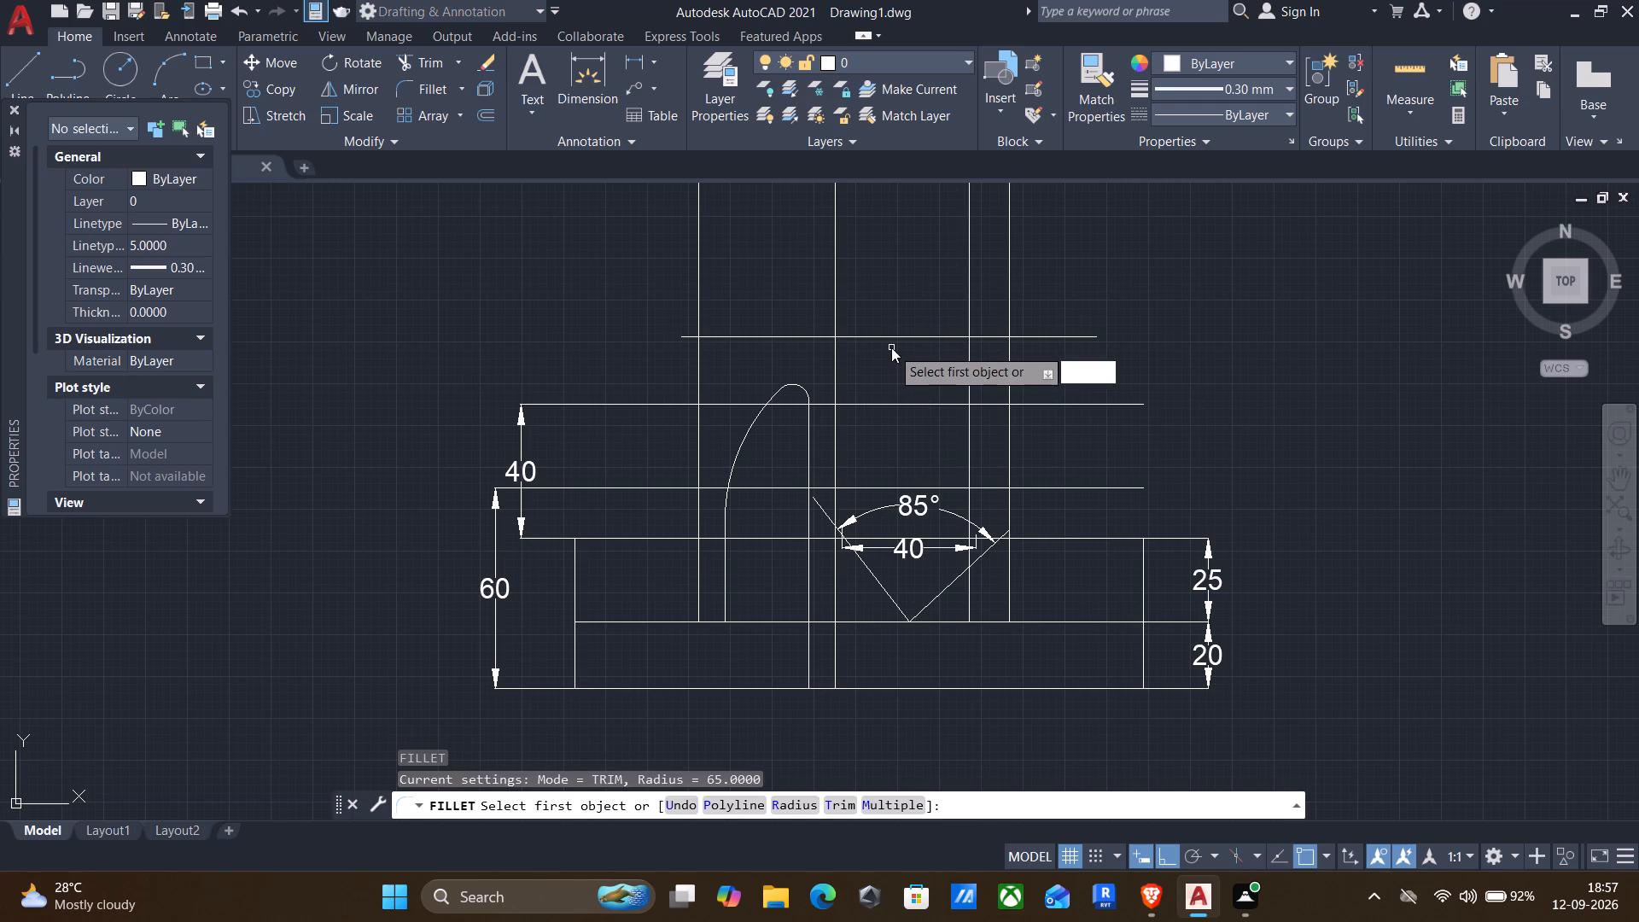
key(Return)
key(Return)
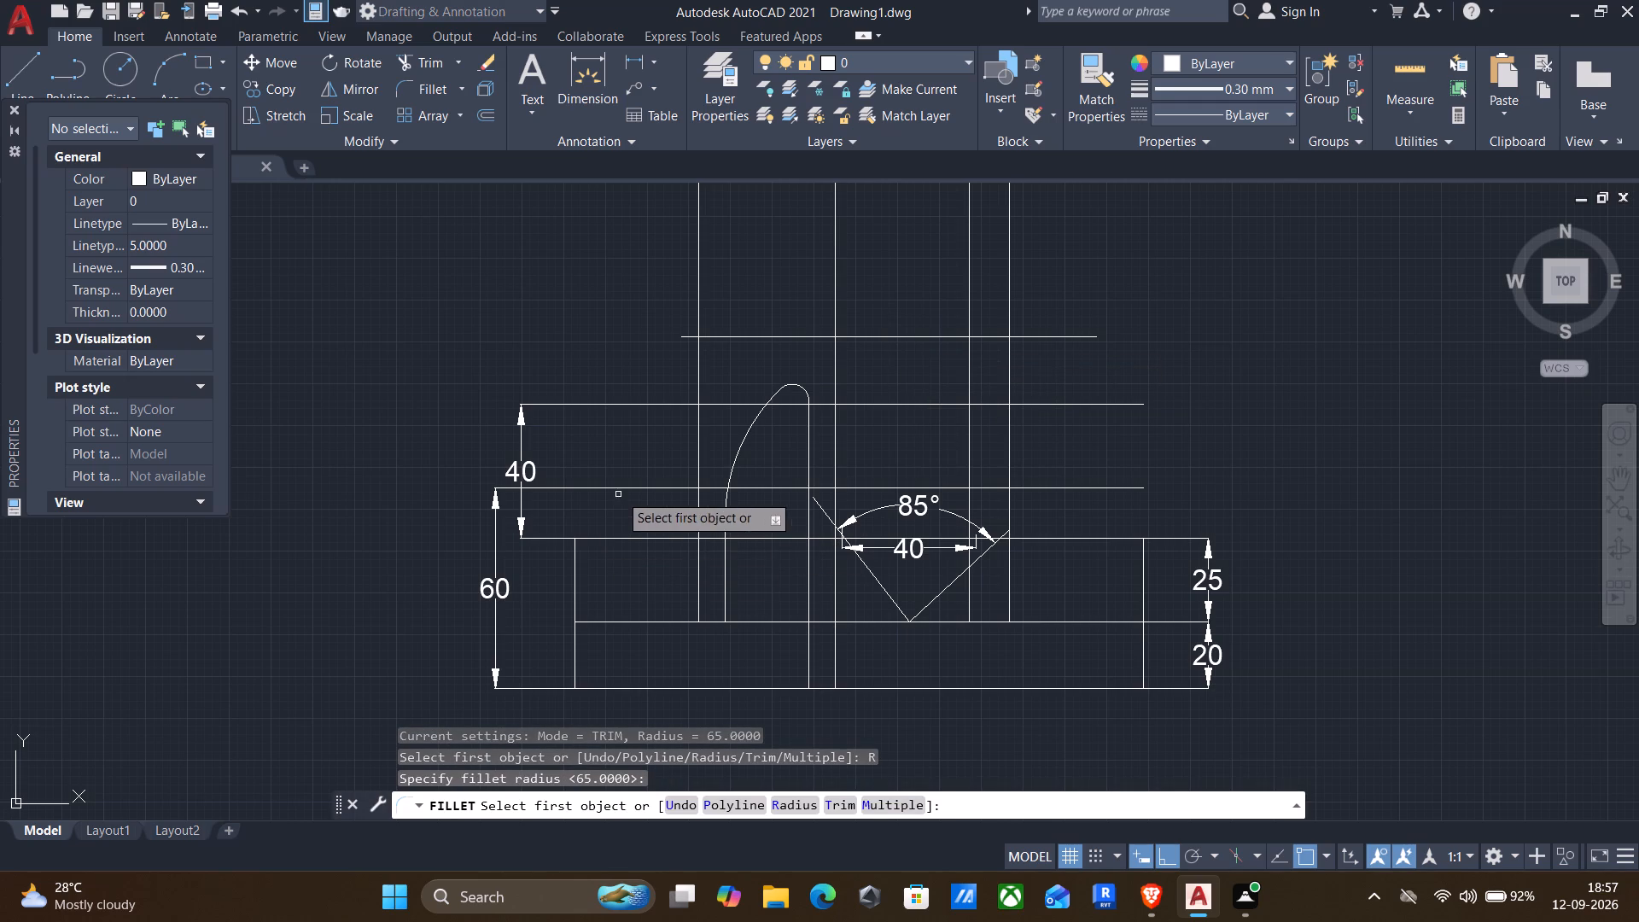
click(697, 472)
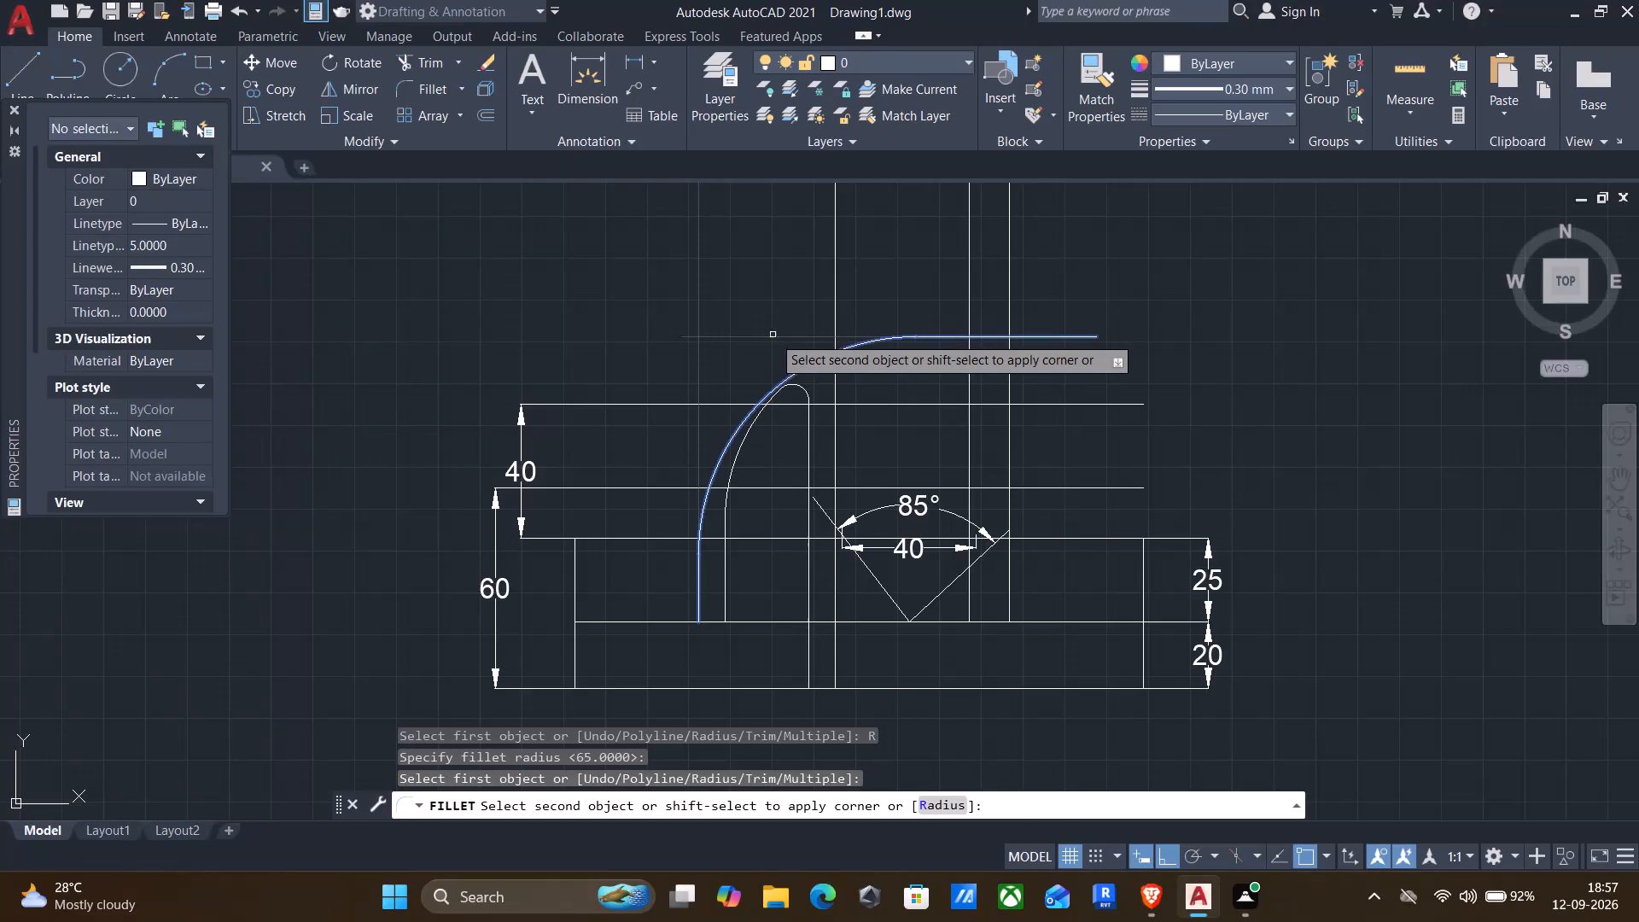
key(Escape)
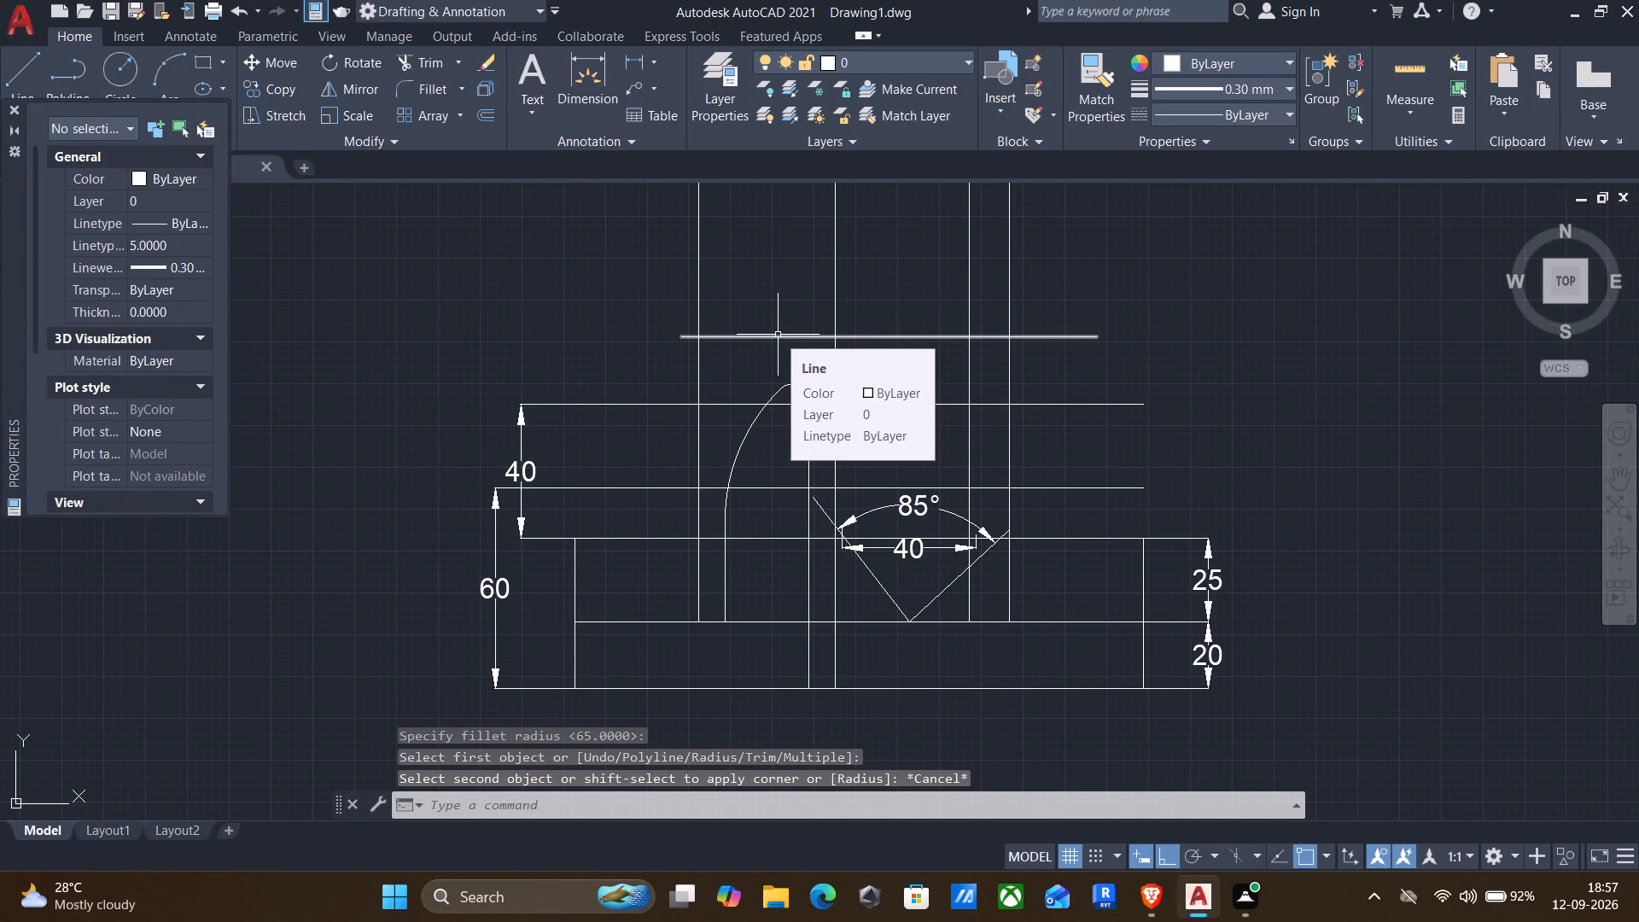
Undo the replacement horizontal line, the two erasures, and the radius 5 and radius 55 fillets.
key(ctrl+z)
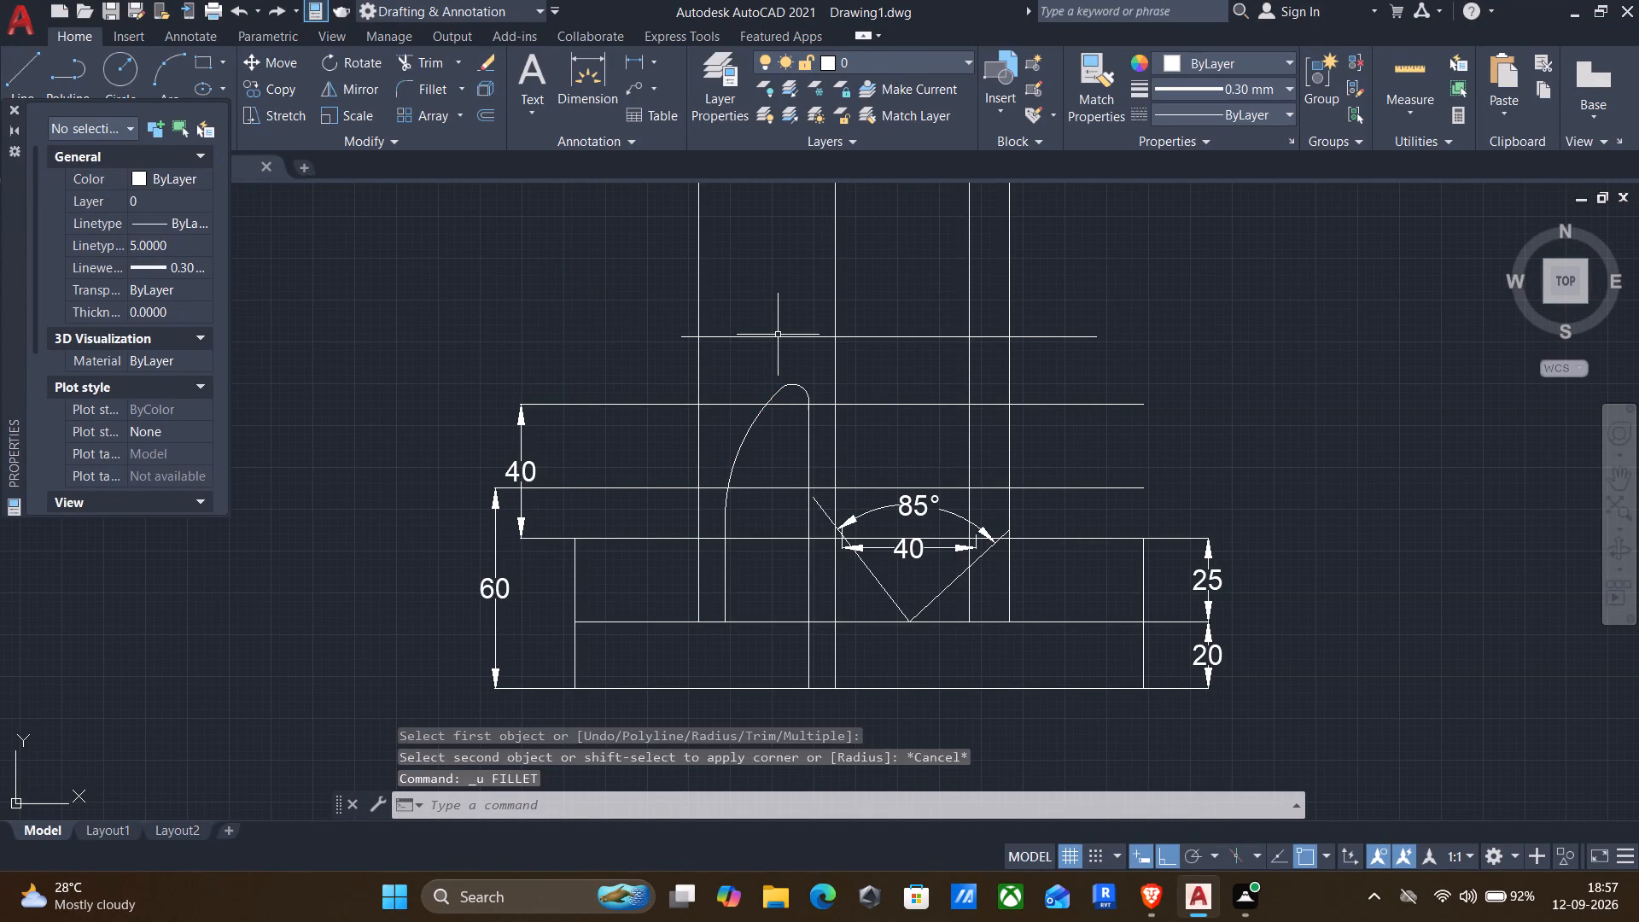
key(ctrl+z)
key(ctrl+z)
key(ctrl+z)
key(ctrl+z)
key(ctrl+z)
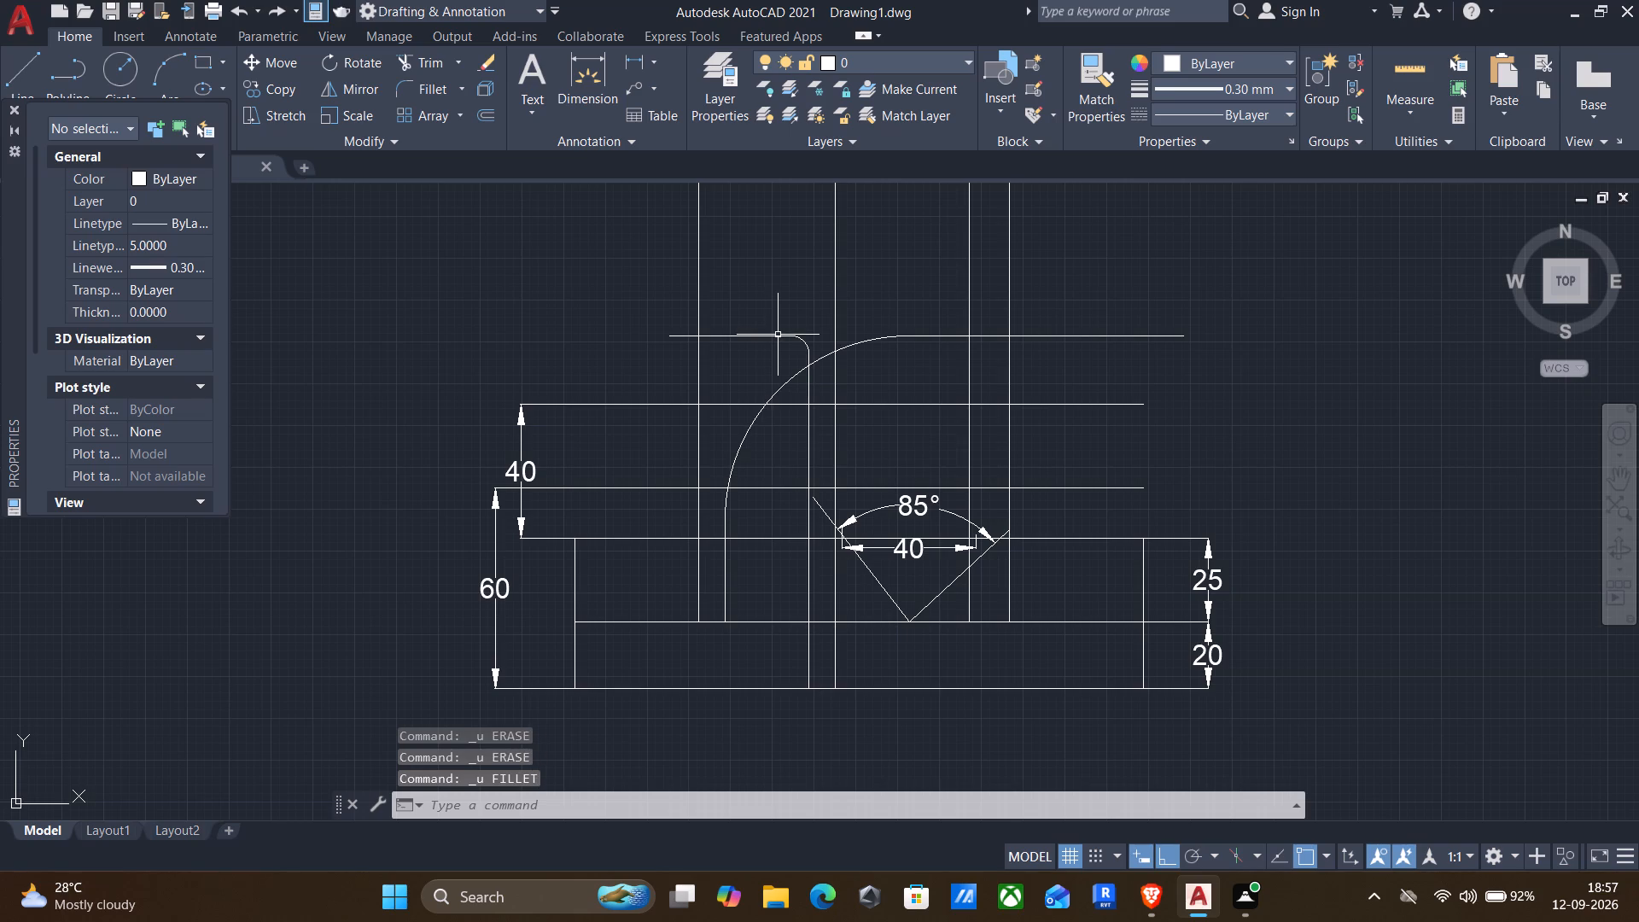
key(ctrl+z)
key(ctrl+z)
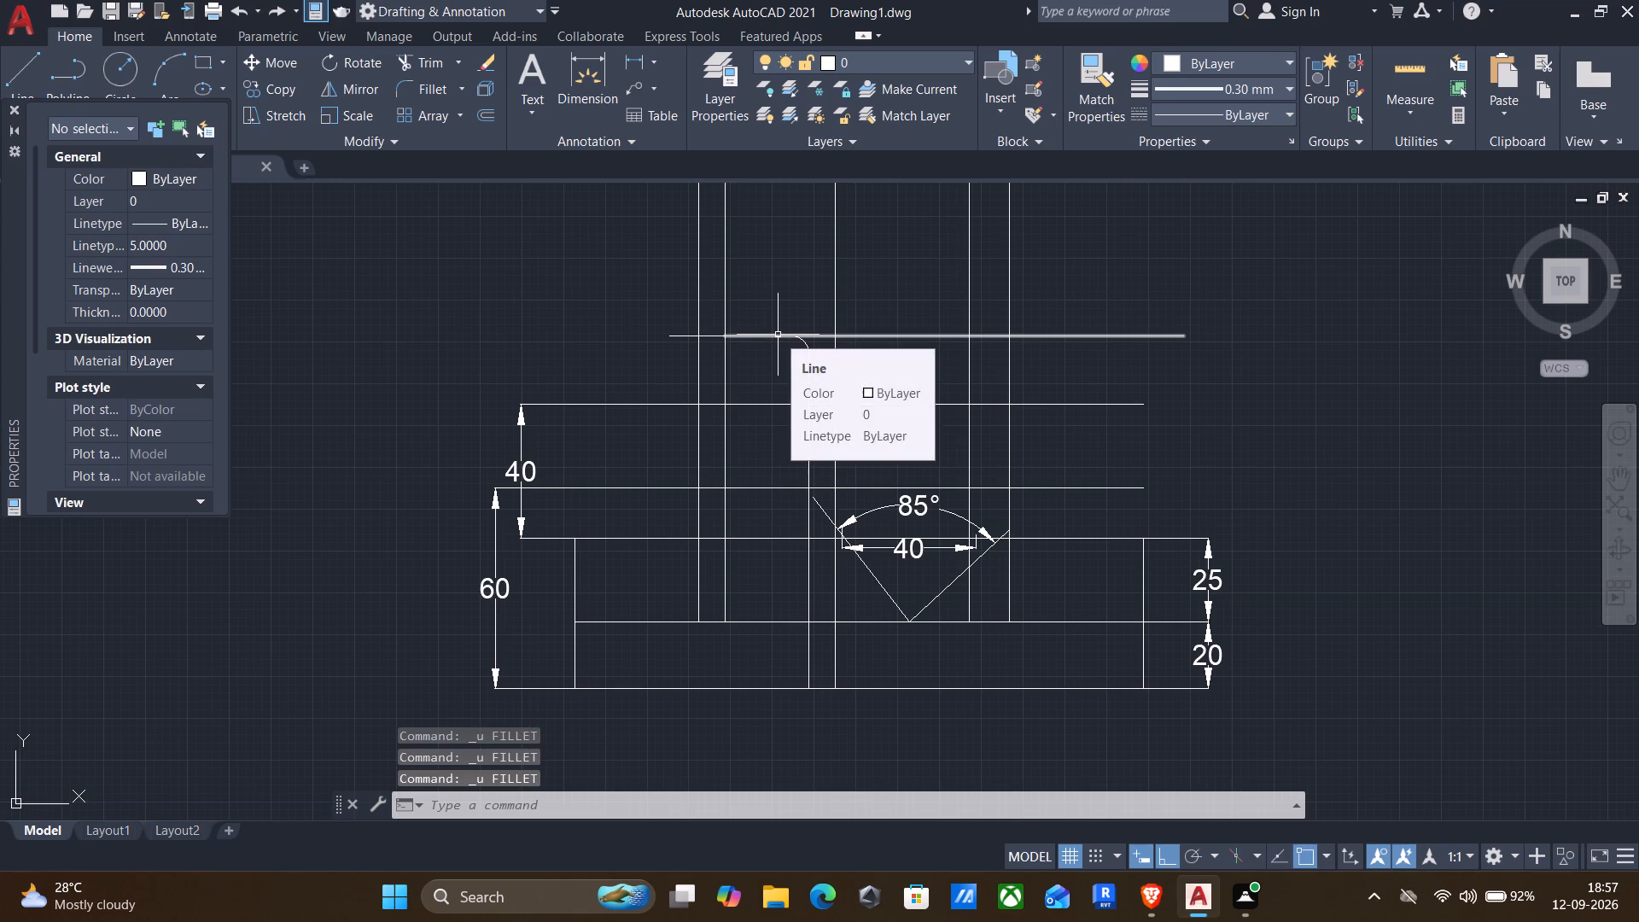
Offset the long horizontal line above the 40 dimension's upper line upward by 8.
key(o)
key(Return)
drag(822, 327, 822, 321)
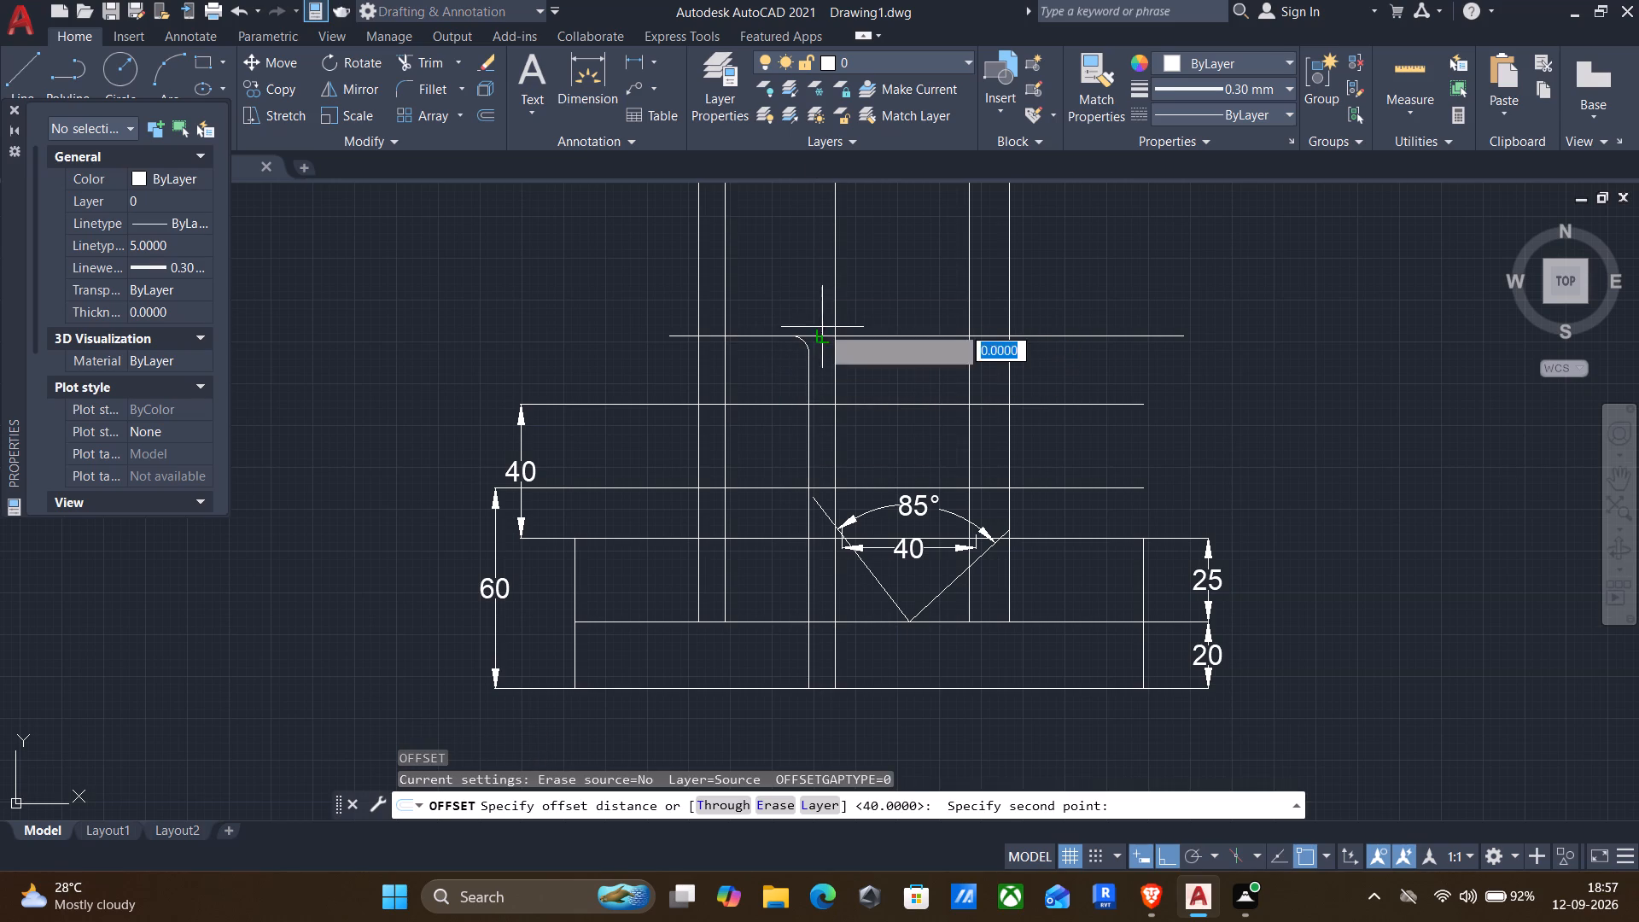
drag(822, 321, 822, 288)
click(810, 160)
click(810, 233)
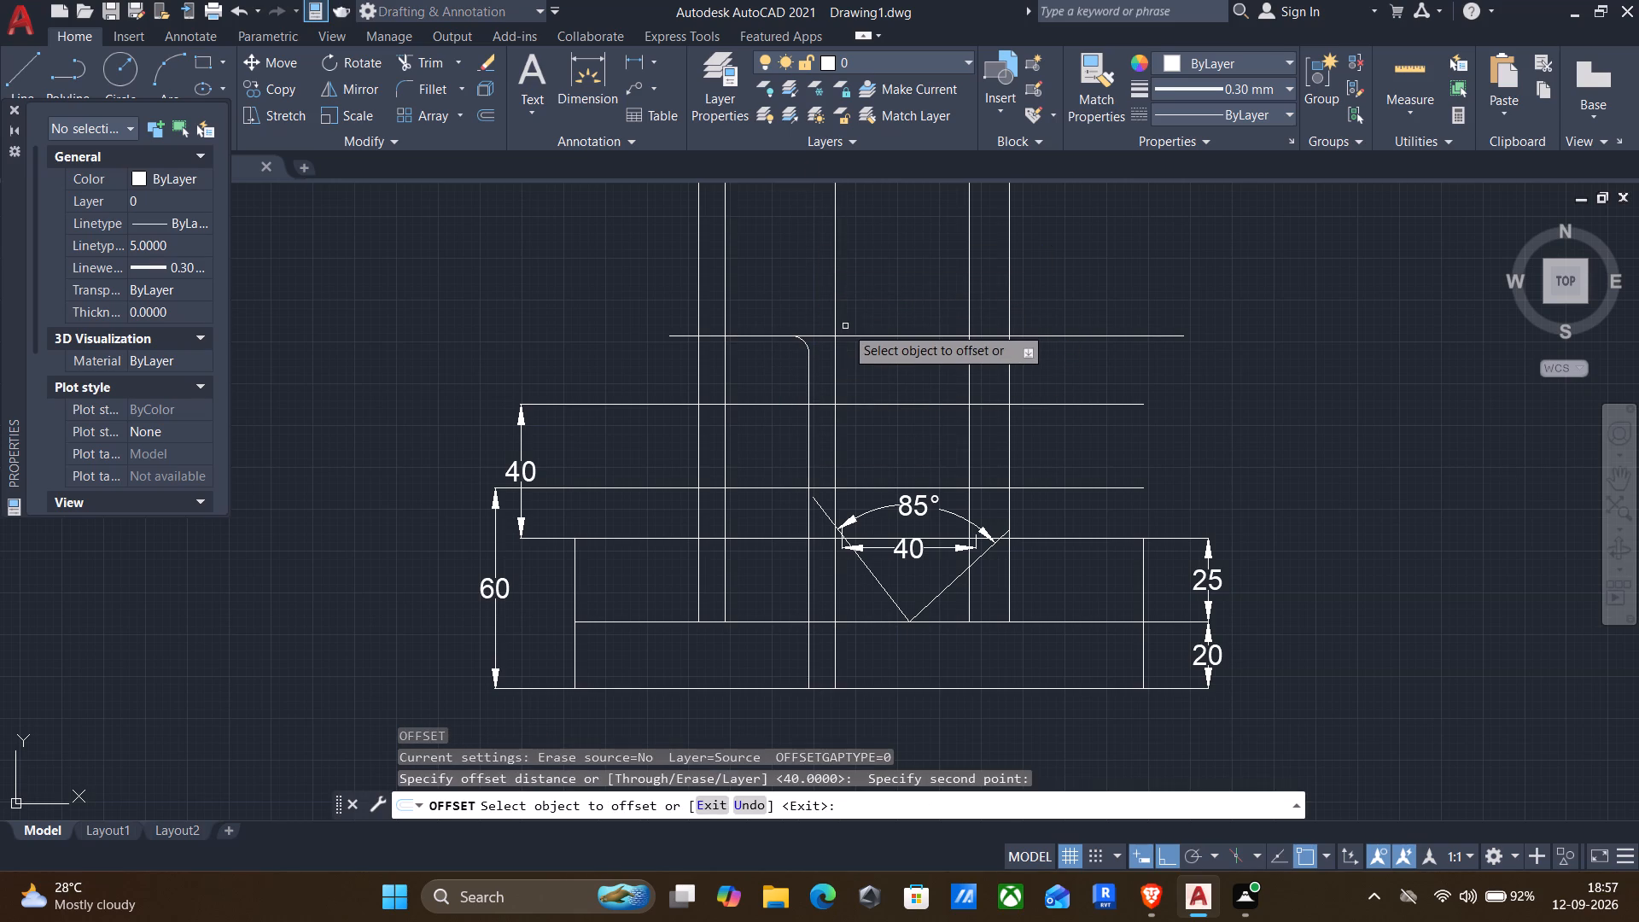
click(829, 336)
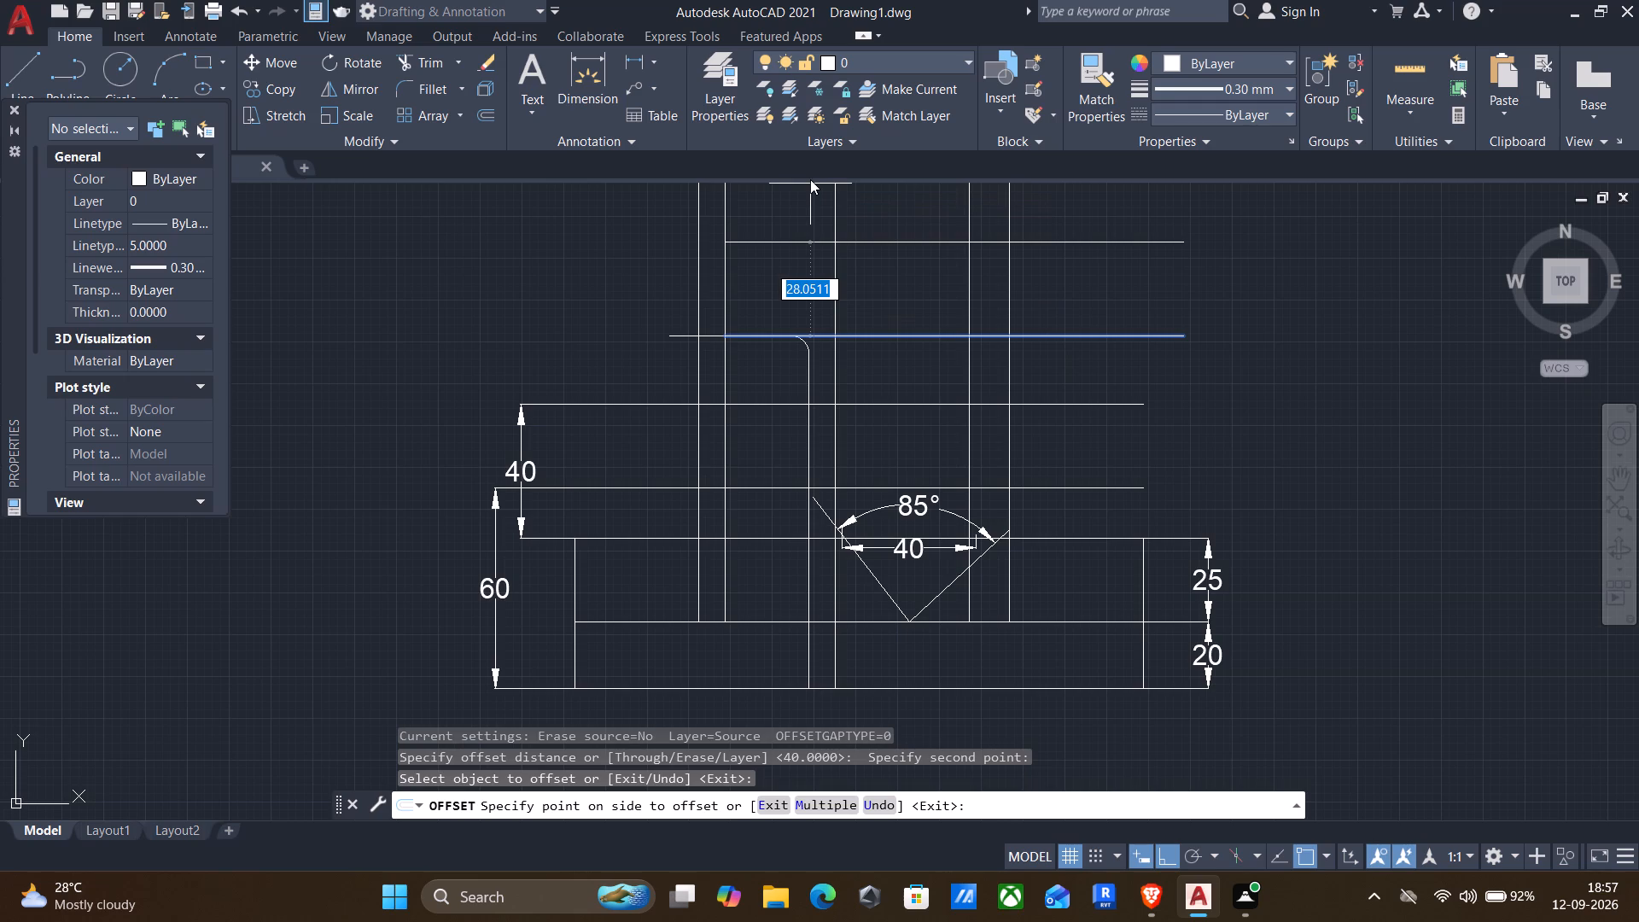
key(8)
key(apostrophe)
key(BackSpace)
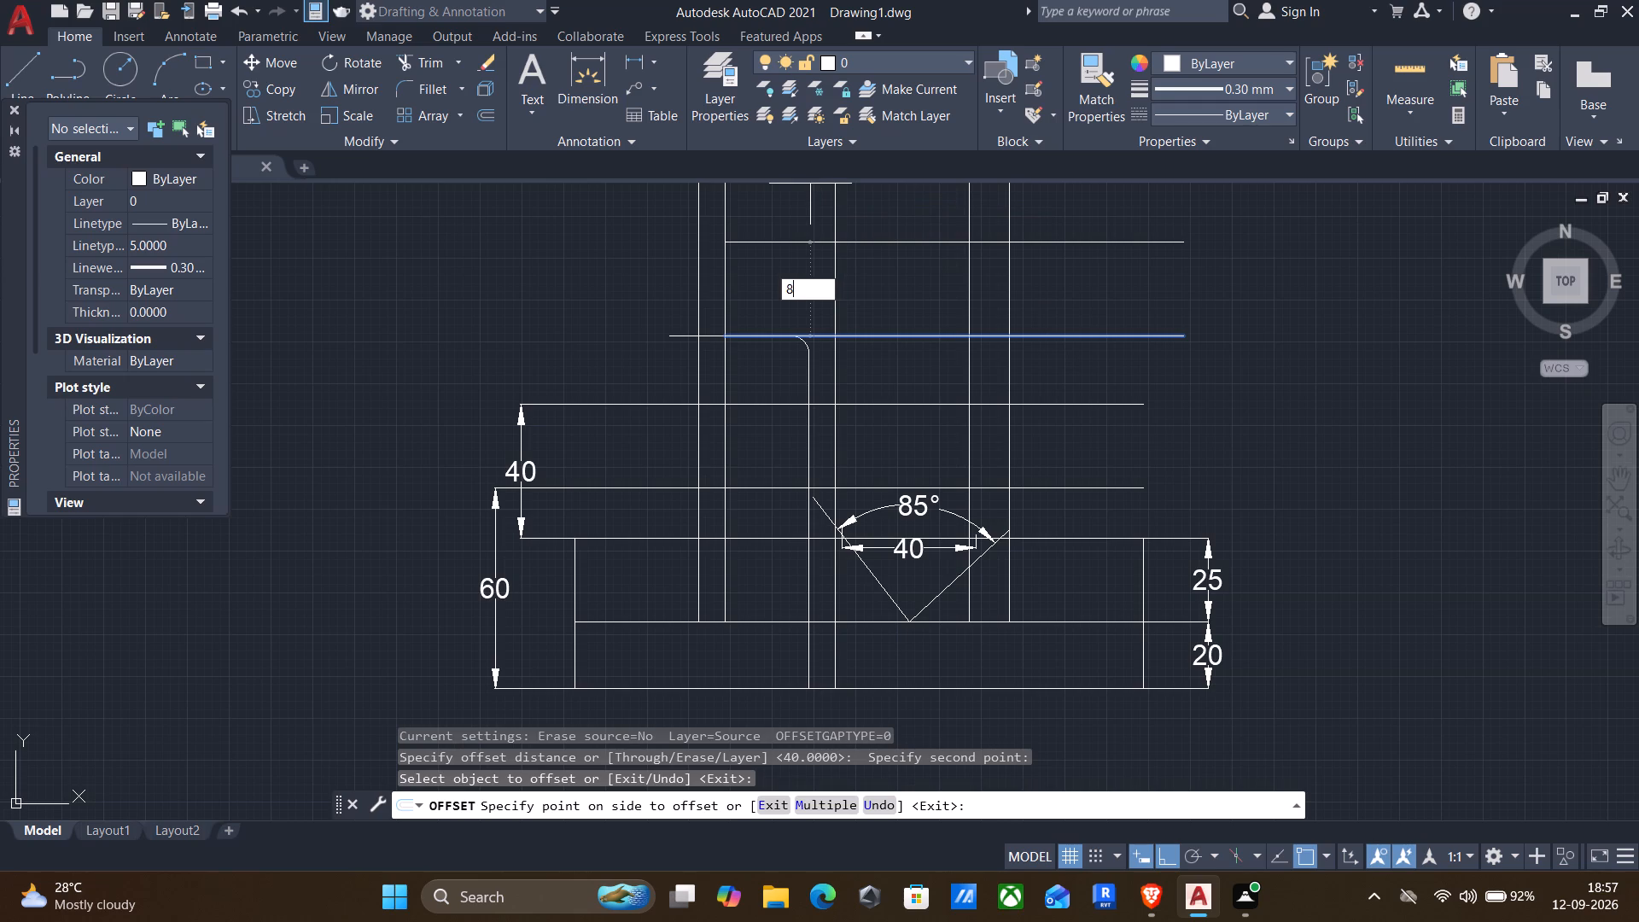
key(Return)
key(Escape)
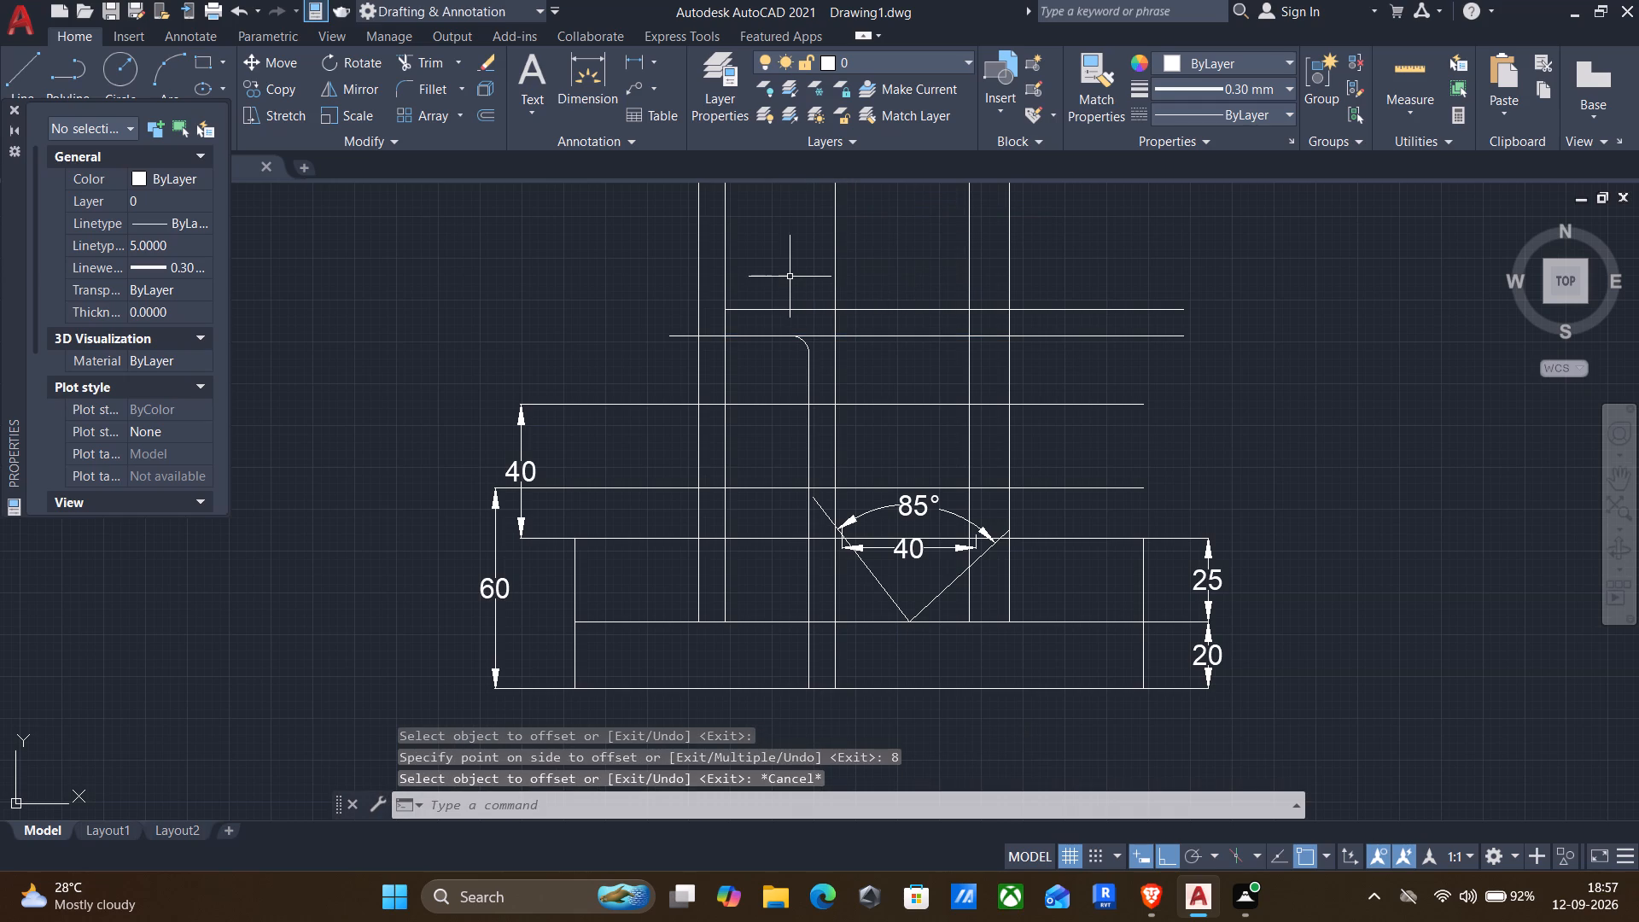
Fillet the inner left vertical line and the lower of the two upper horizontal lines with radius 55.
key(f)
key(Return)
key(r)
key(Return)
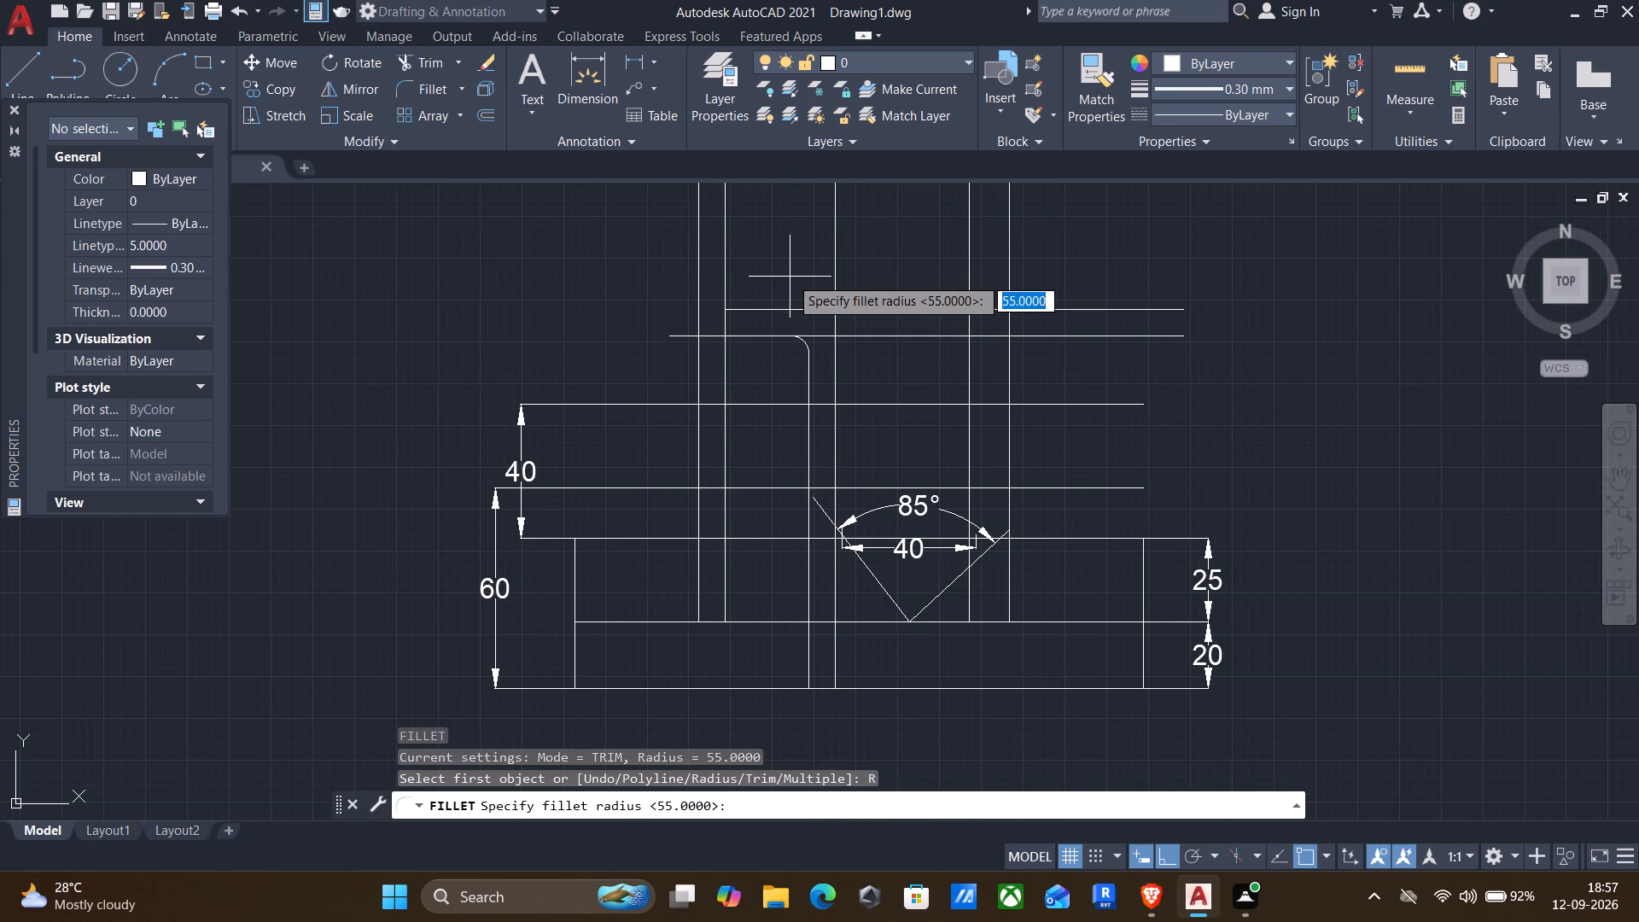
text(55)
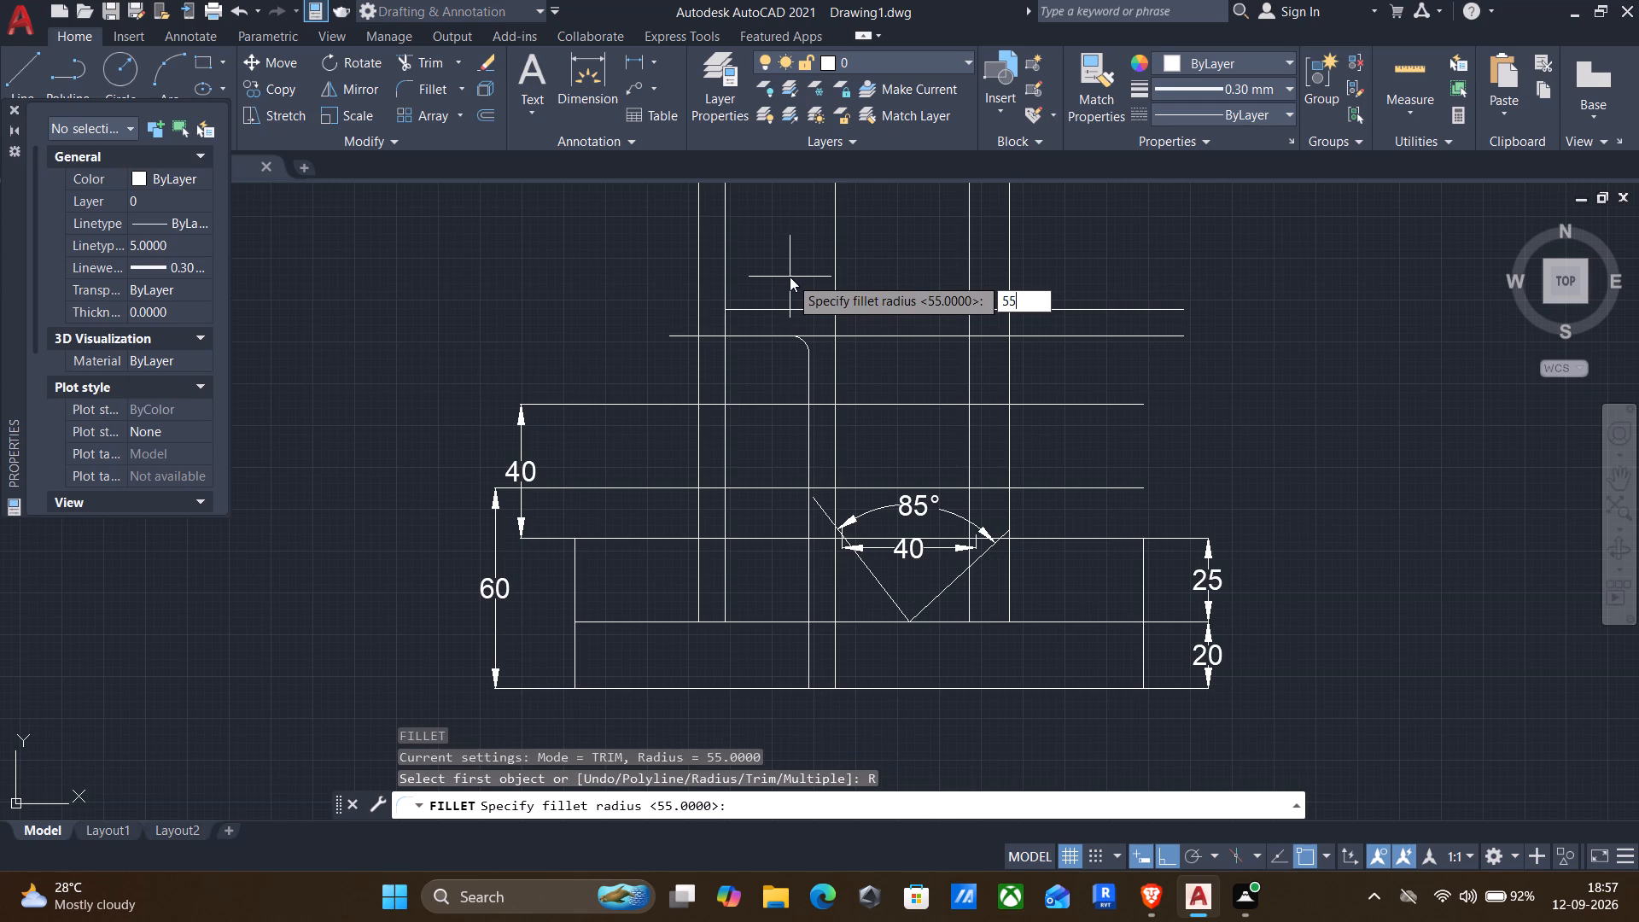
key(Return)
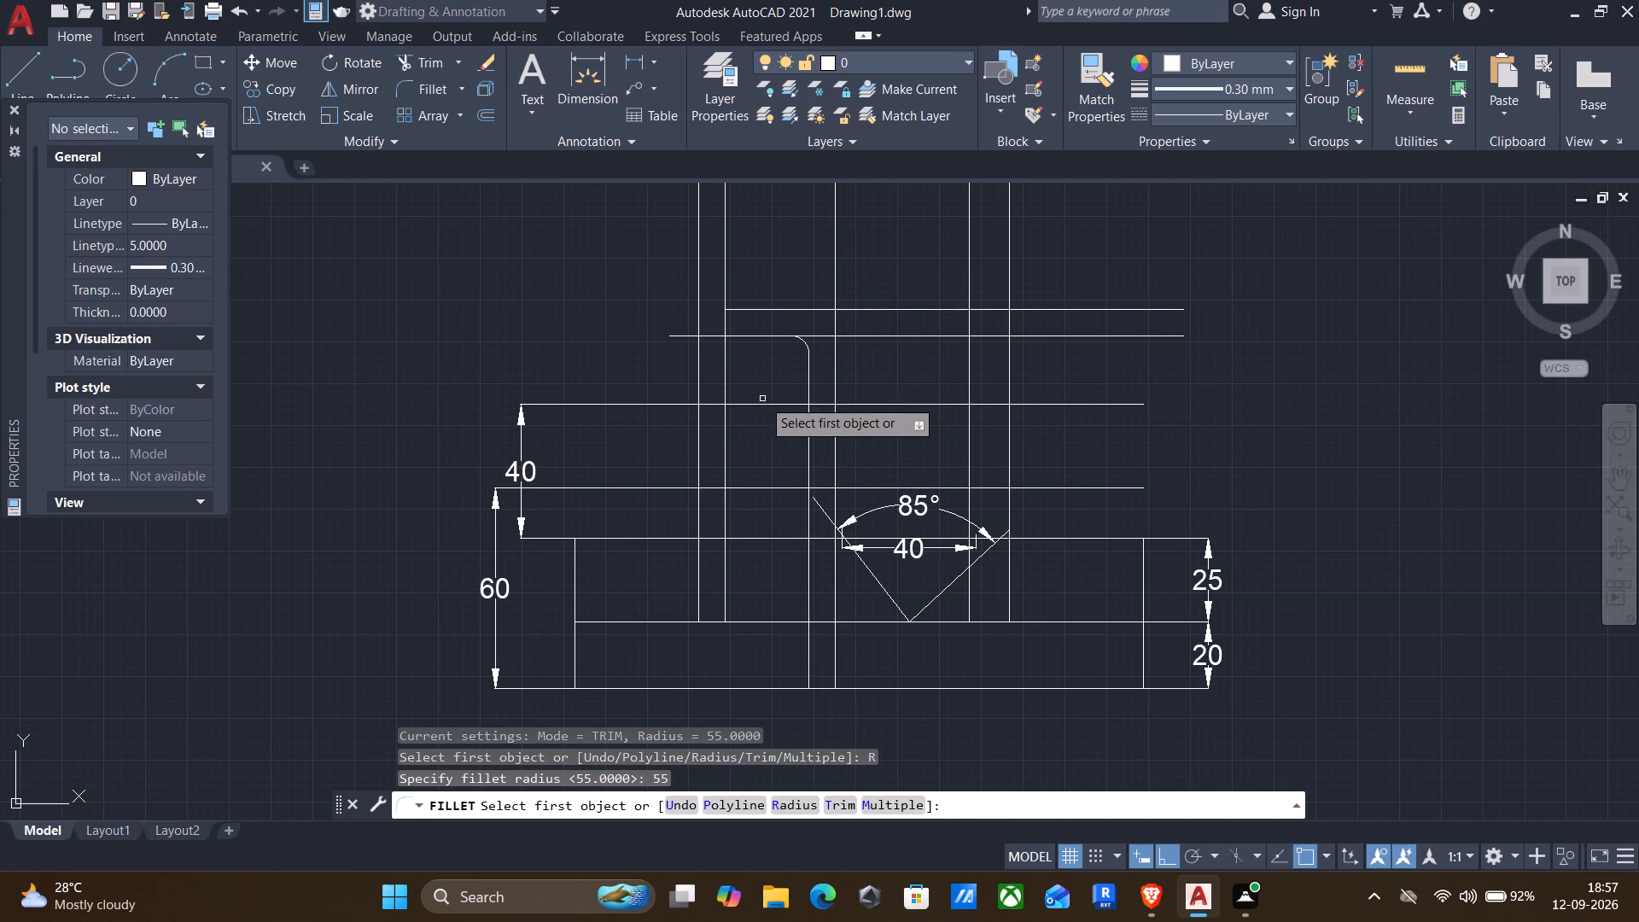
click(722, 382)
click(767, 335)
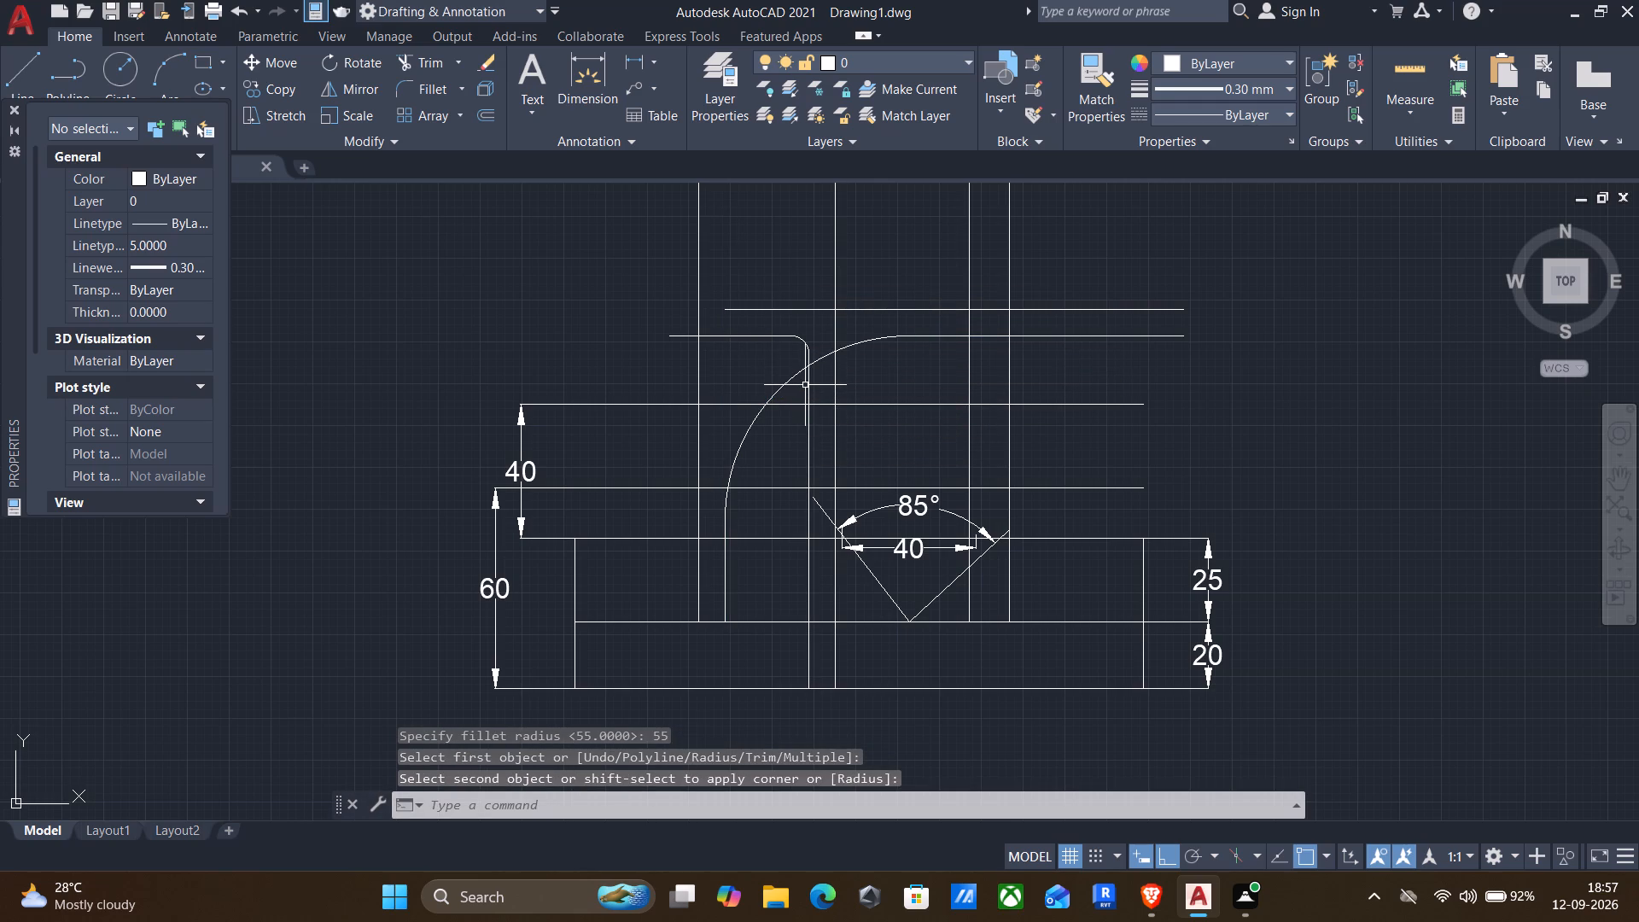
Fillet the radius 55 arc and the vertical line crossing it with radius 5.
key(f)
key(Return)
key(r)
key(Return)
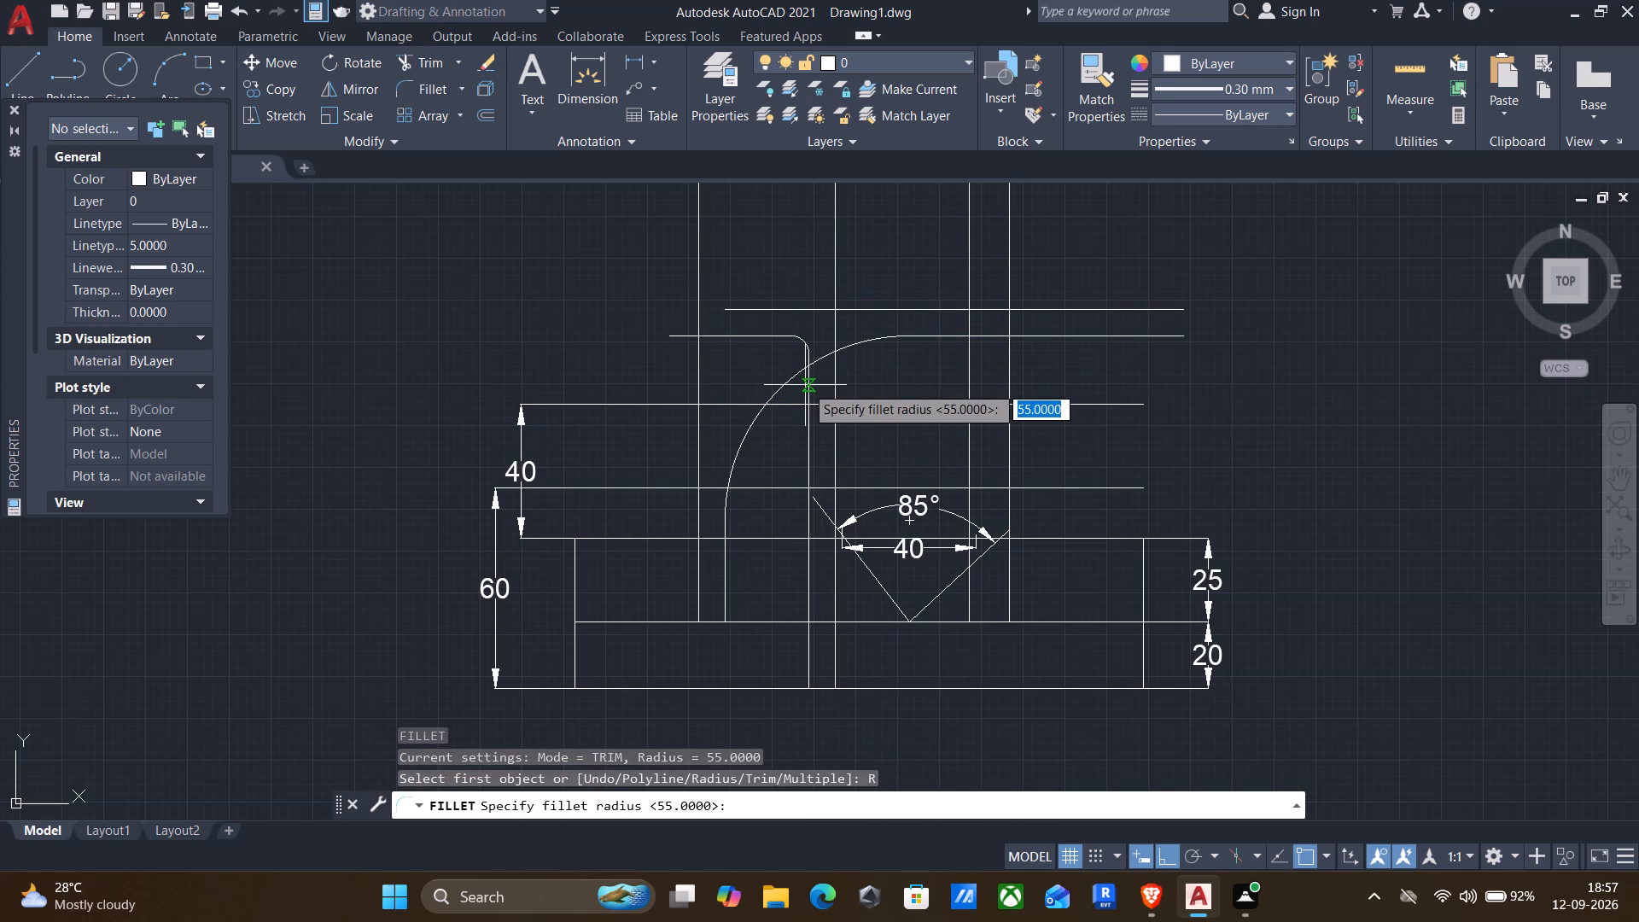
key(5)
key(Return)
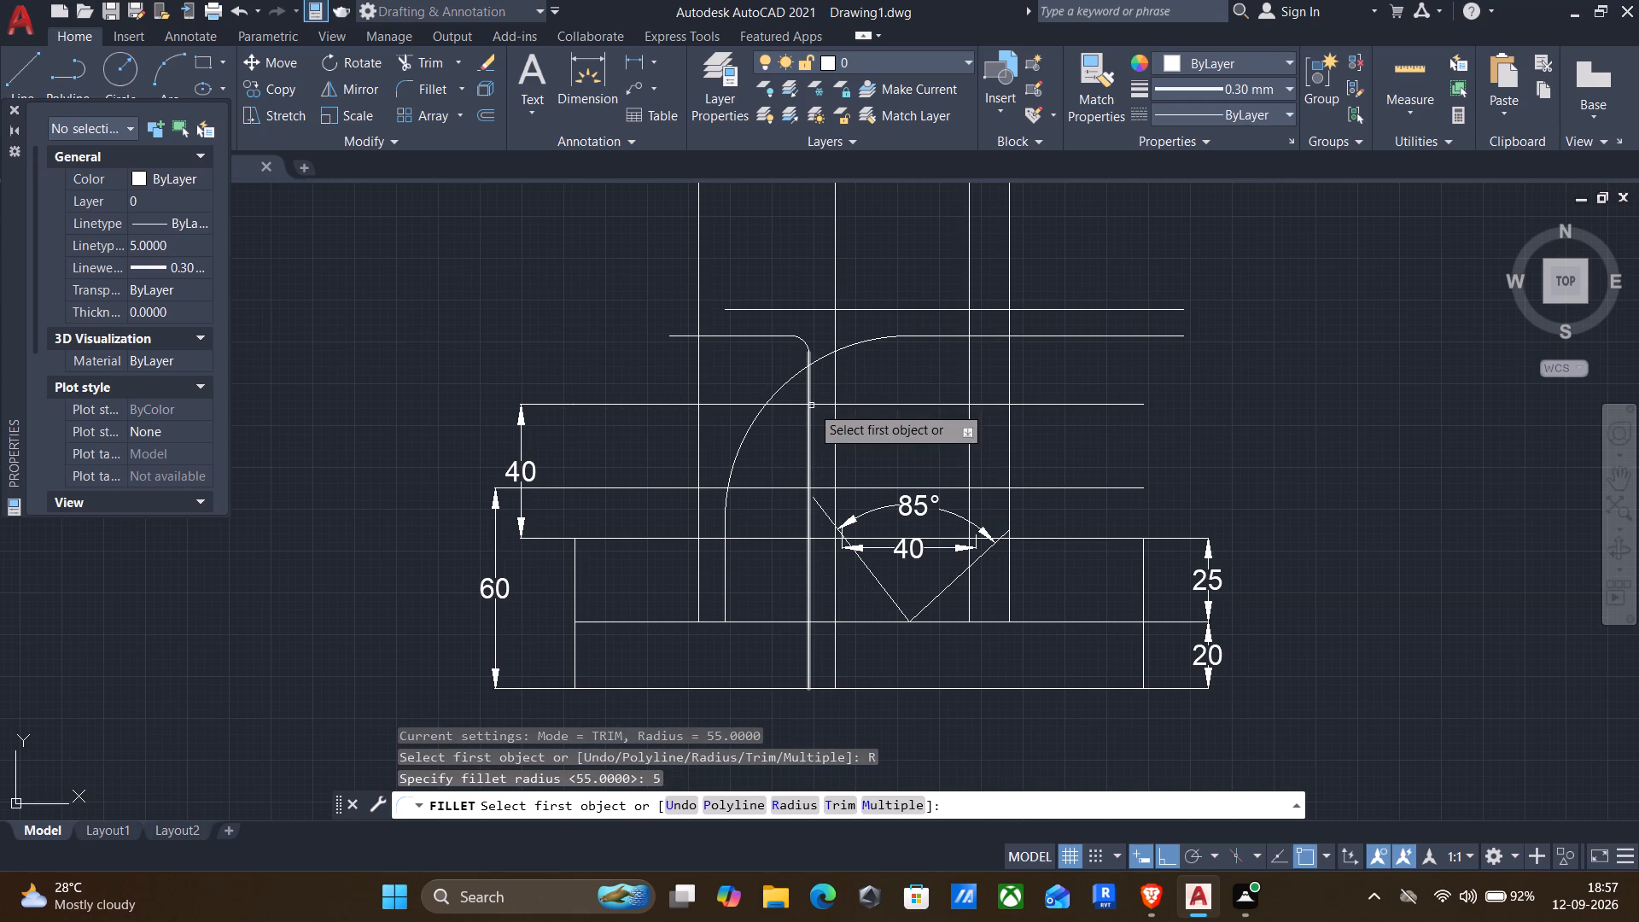
click(815, 391)
click(808, 381)
click(792, 377)
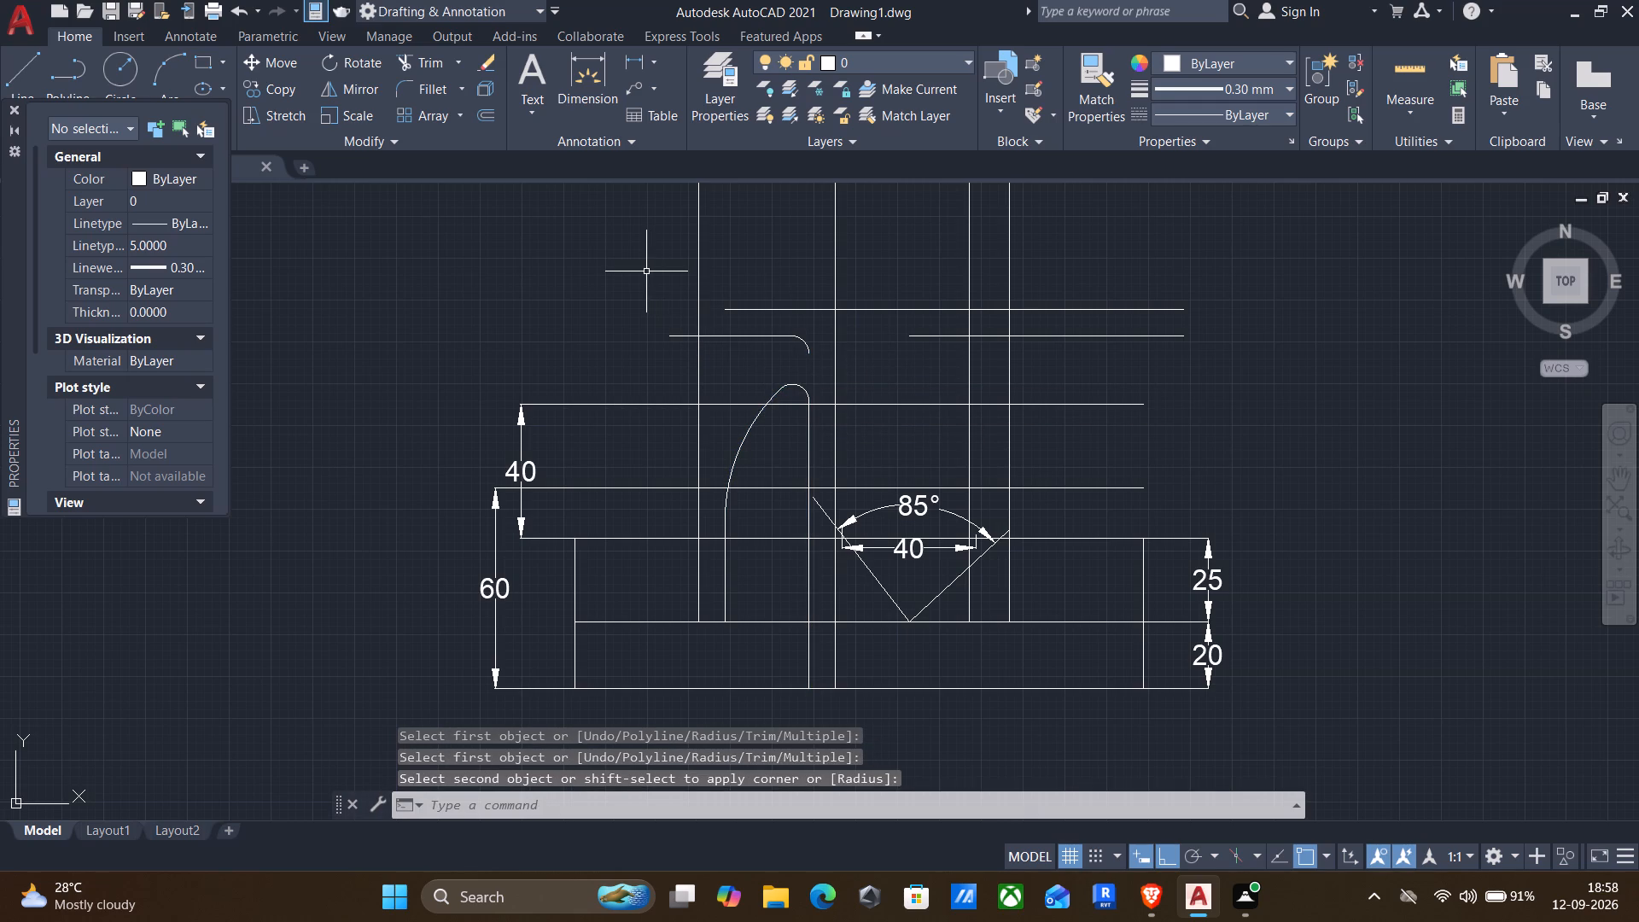
key(Escape)
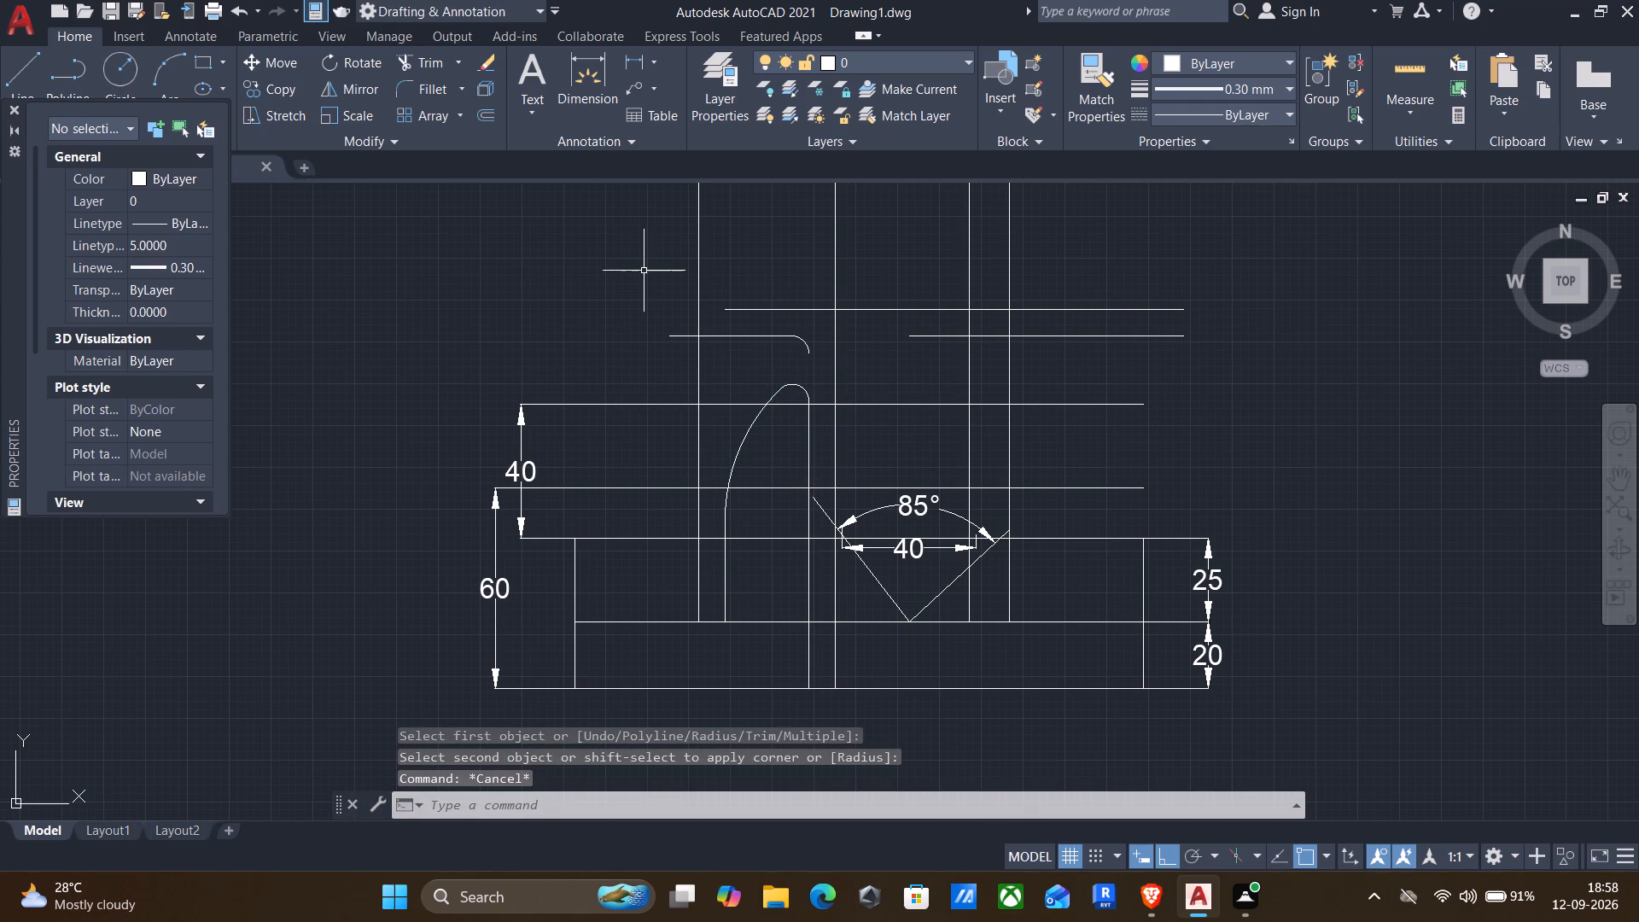
Extend the uppermost horizontal line to the outer left vertical line.
text(EX)
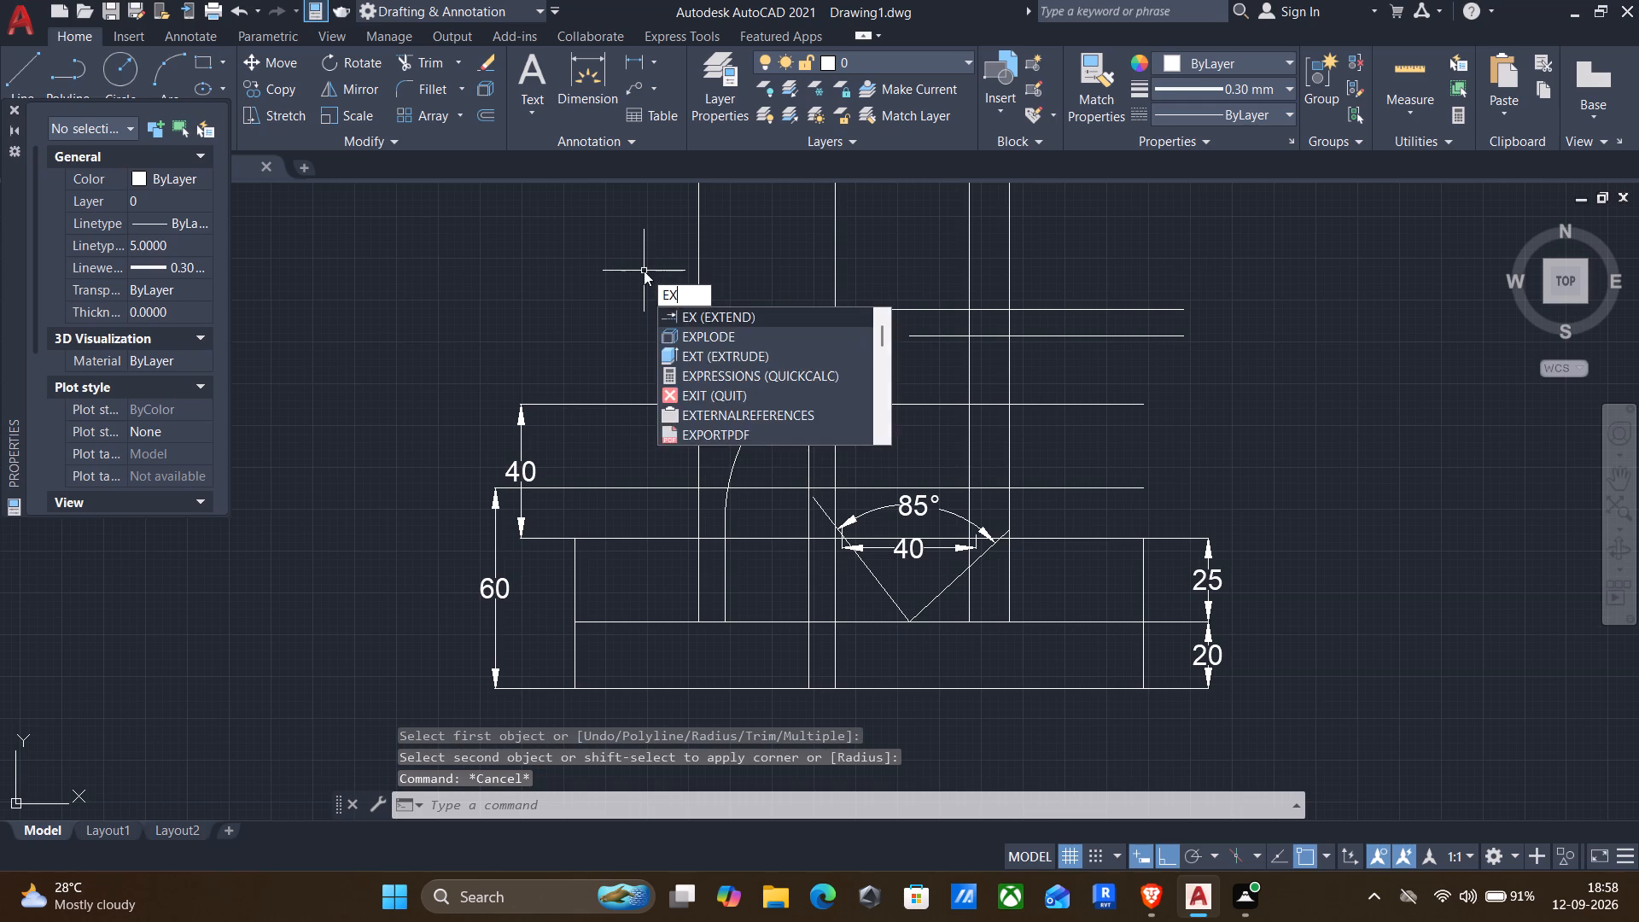
key(Return)
click(755, 311)
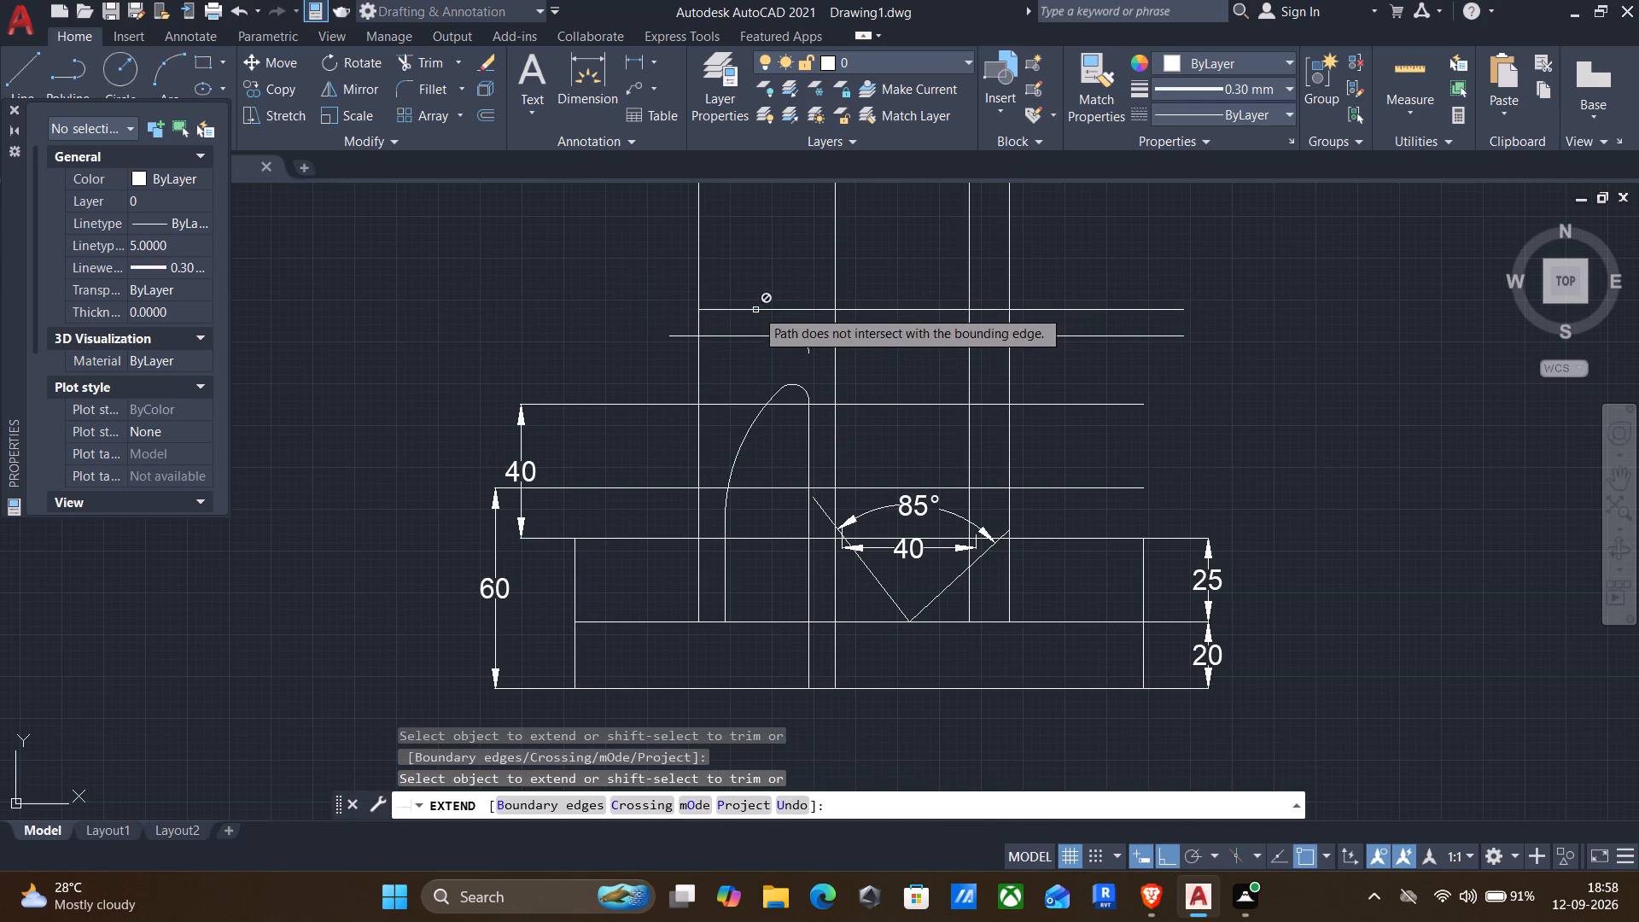
key(Escape)
Fillet the outer left vertical line and the uppermost horizontal line with radius 65.
key(f)
key(Return)
key(r)
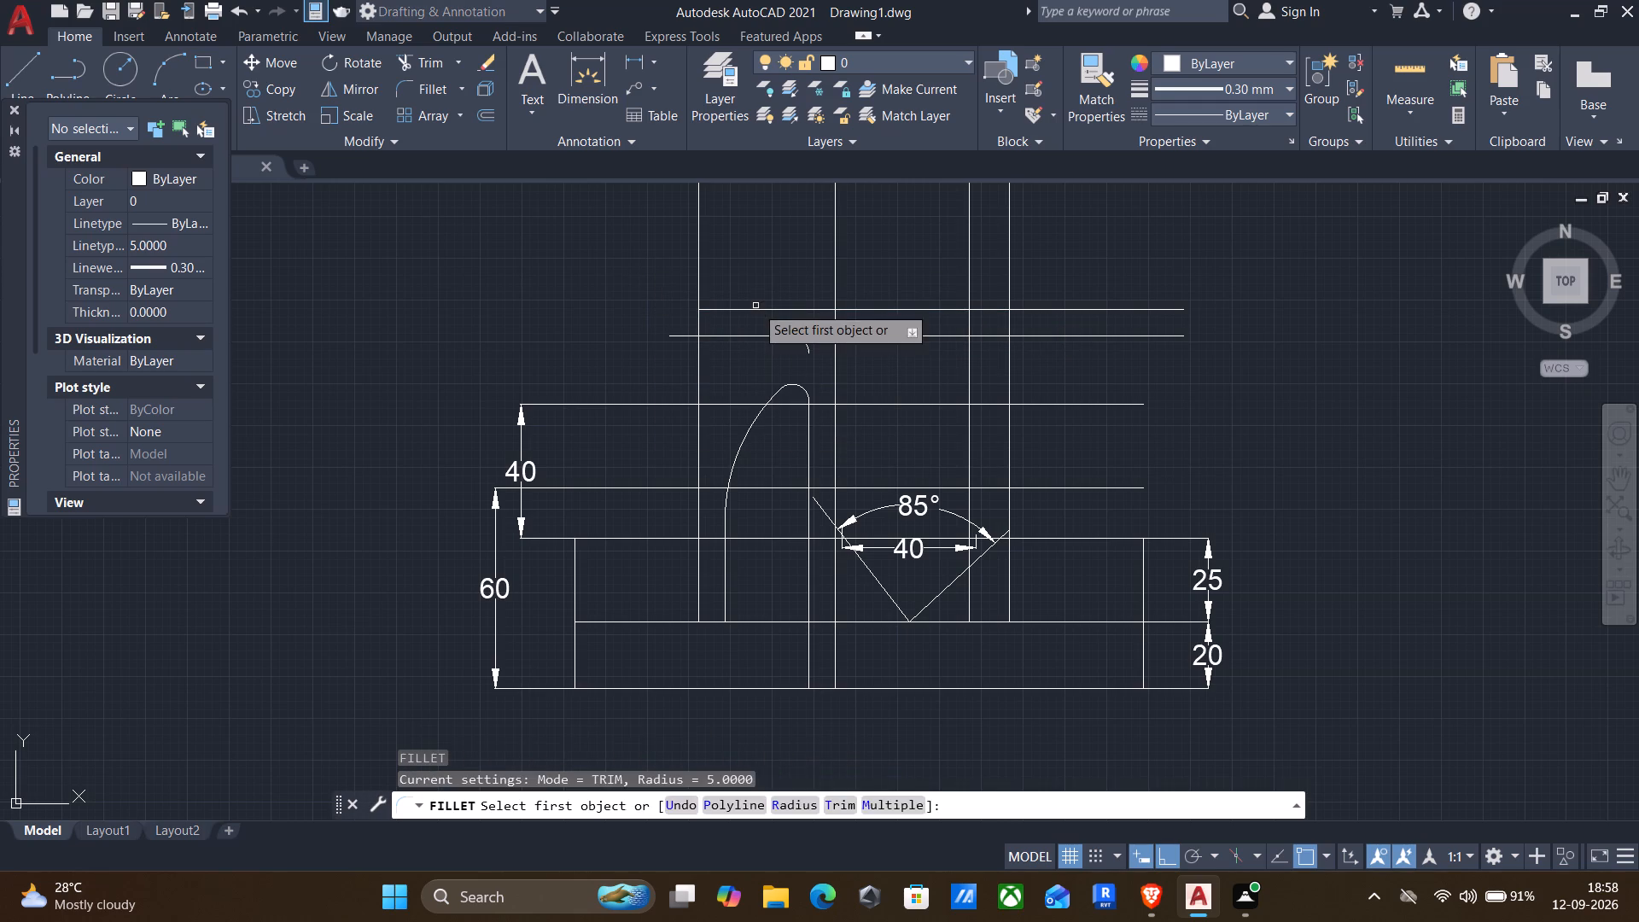
key(Return)
text(65)
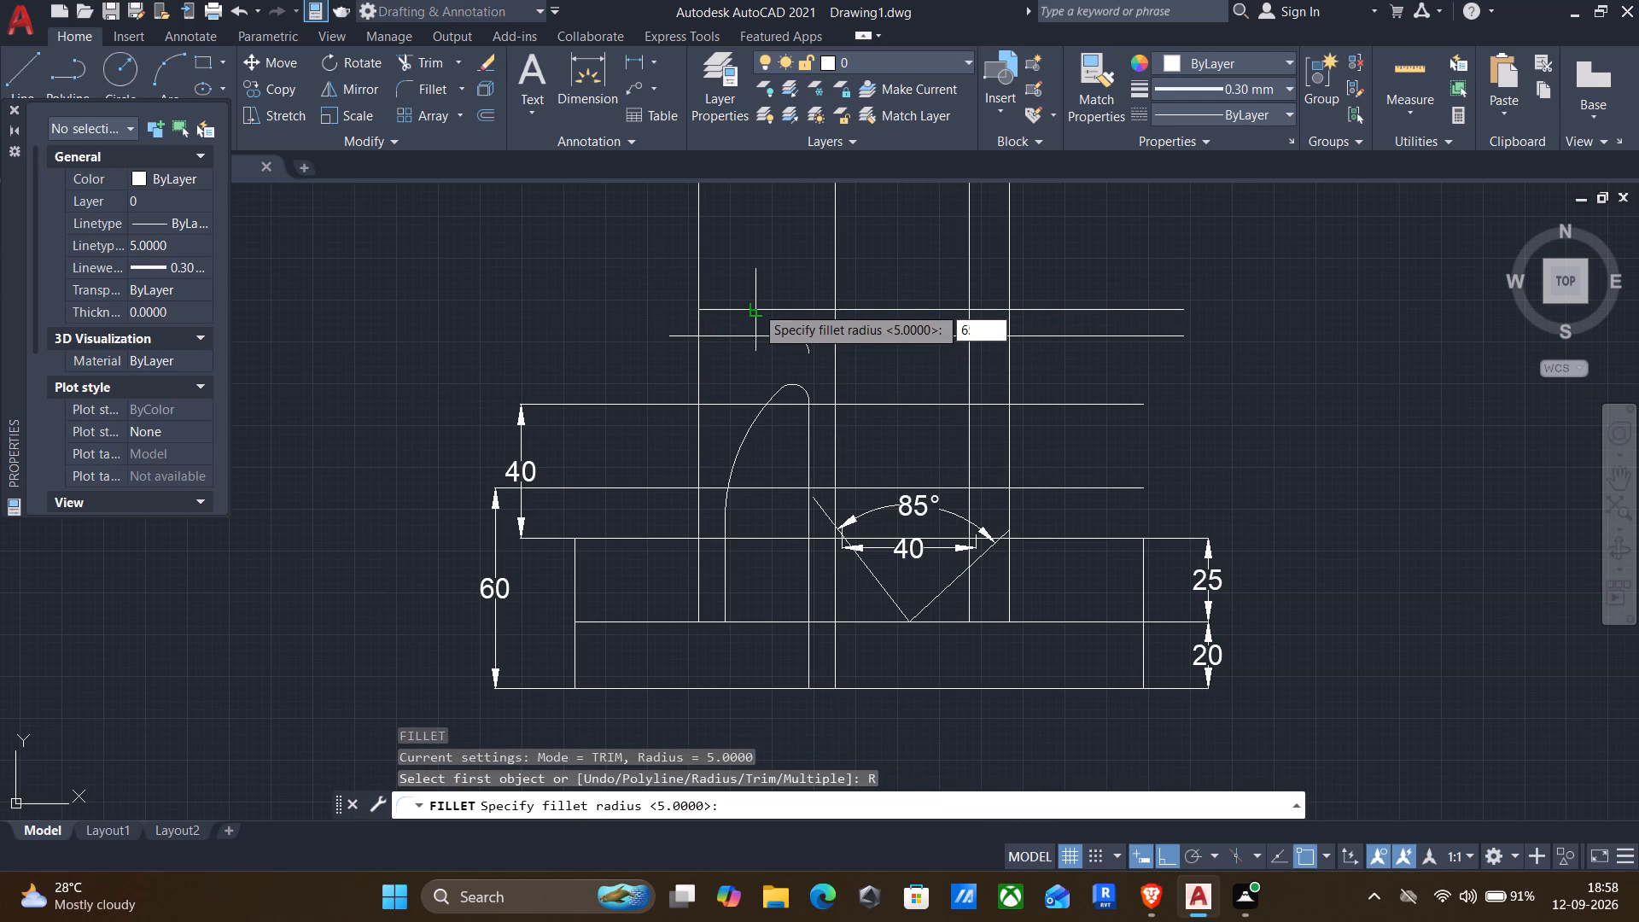
key(Return)
click(702, 390)
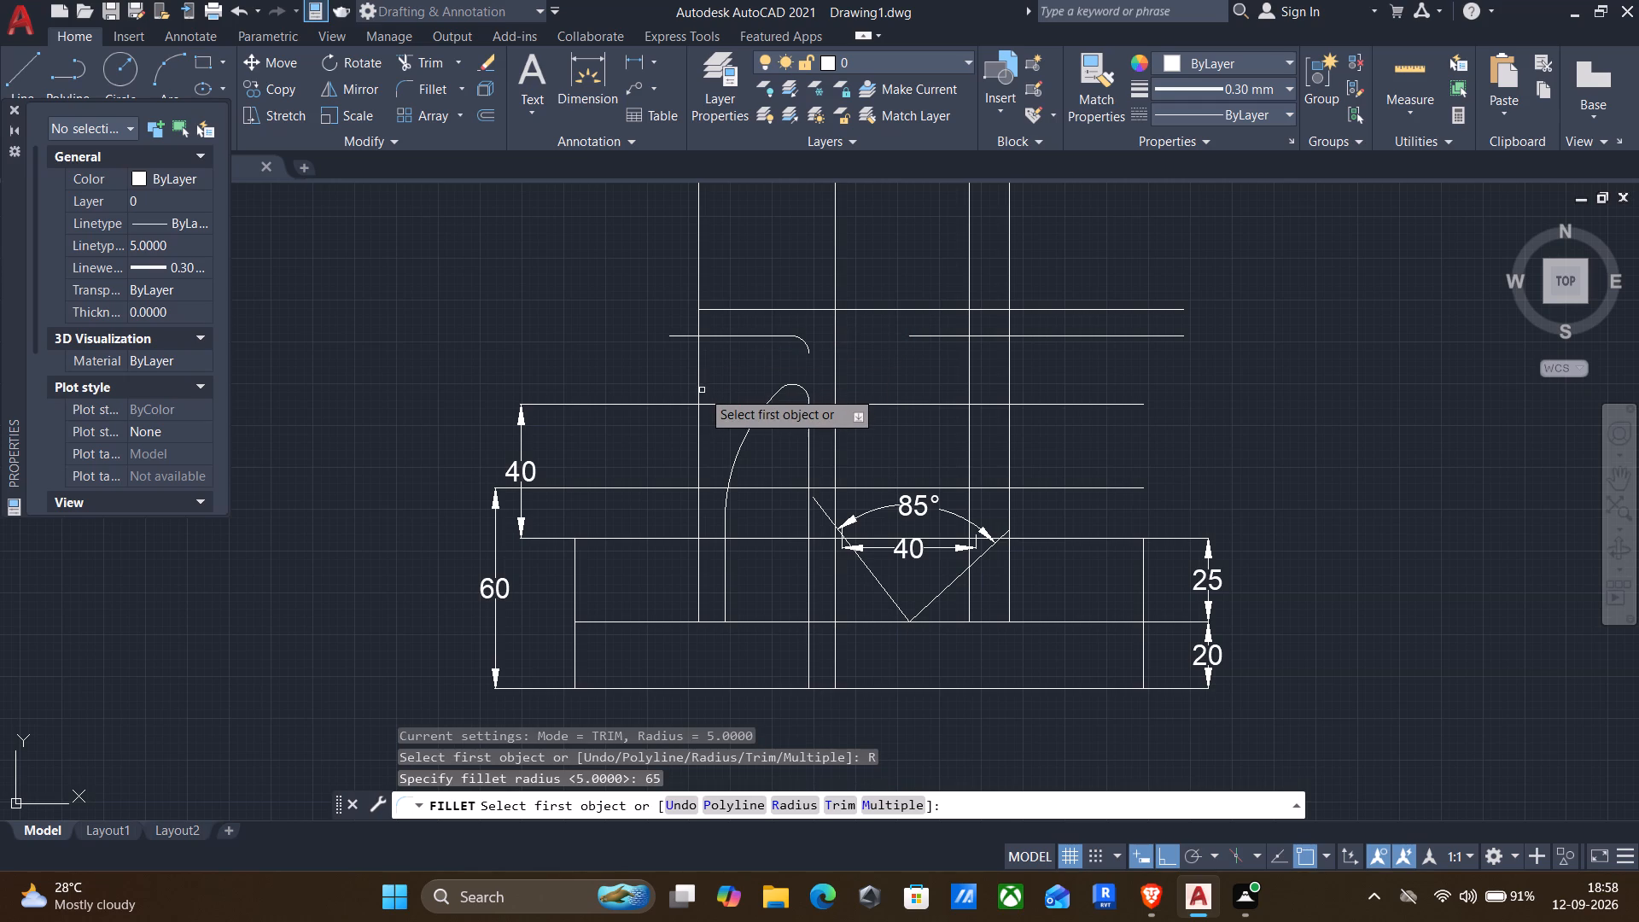
click(695, 387)
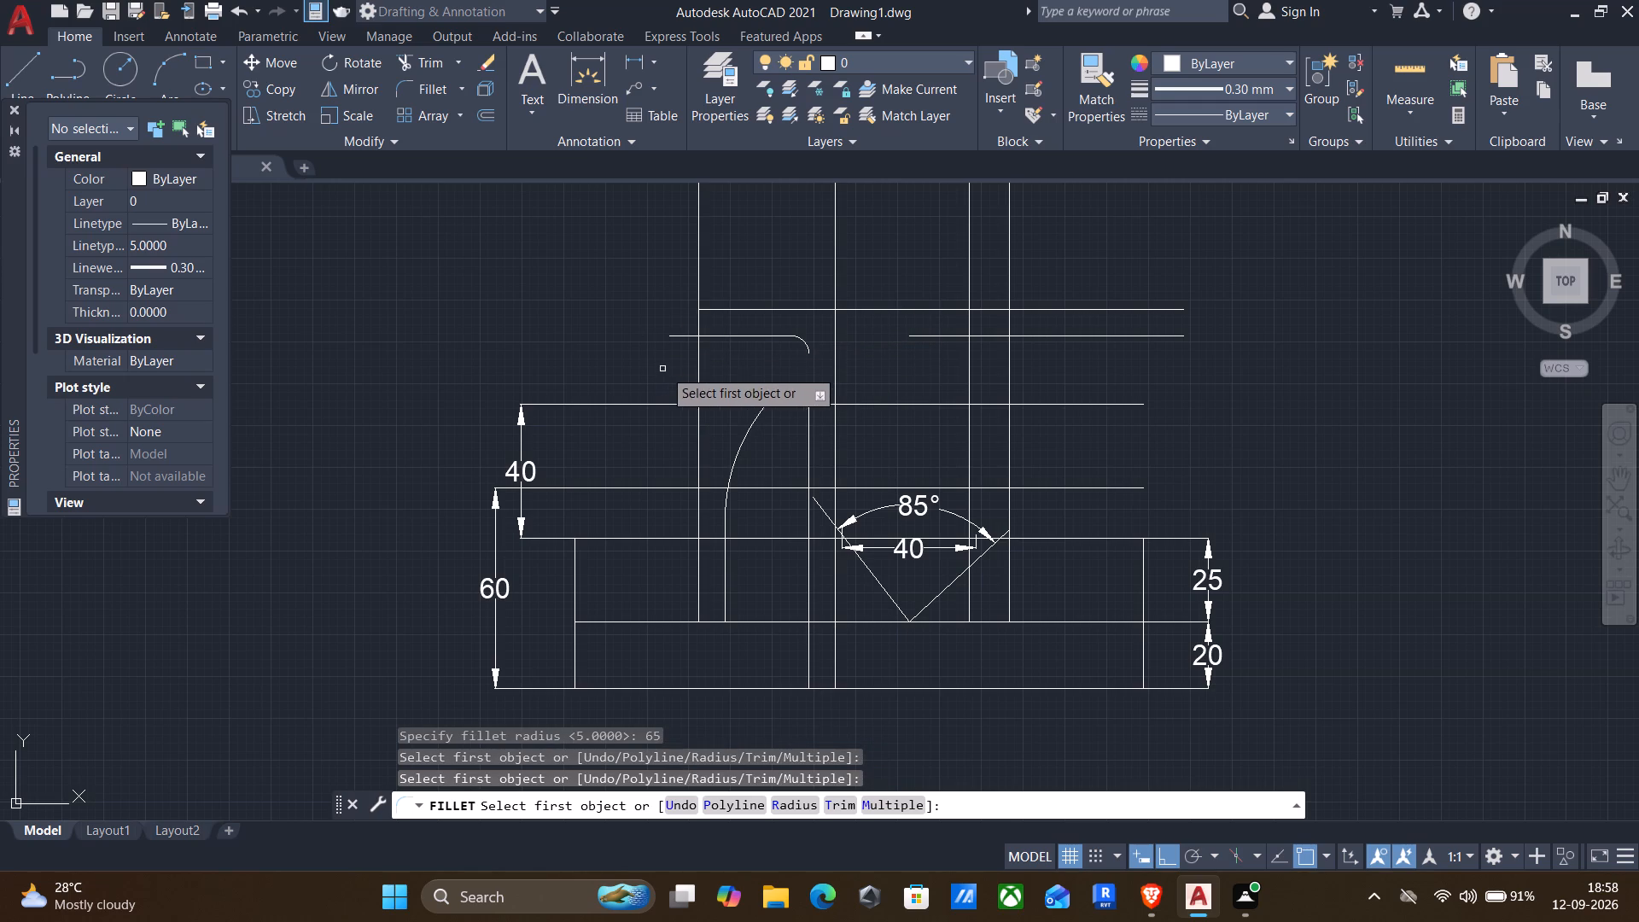
click(699, 384)
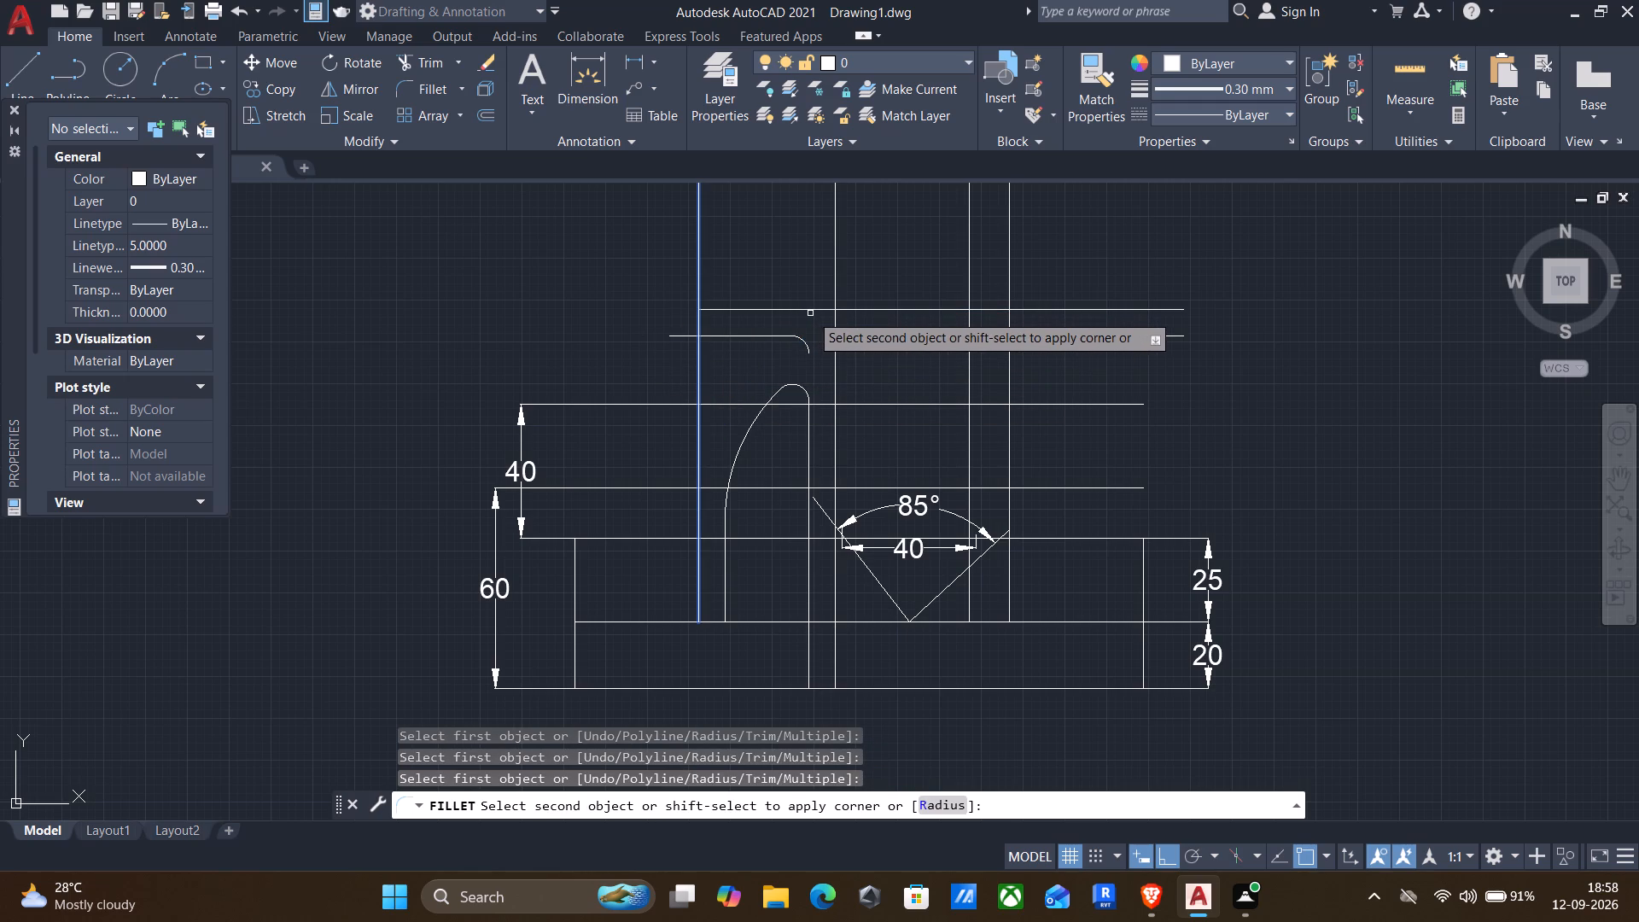
click(814, 309)
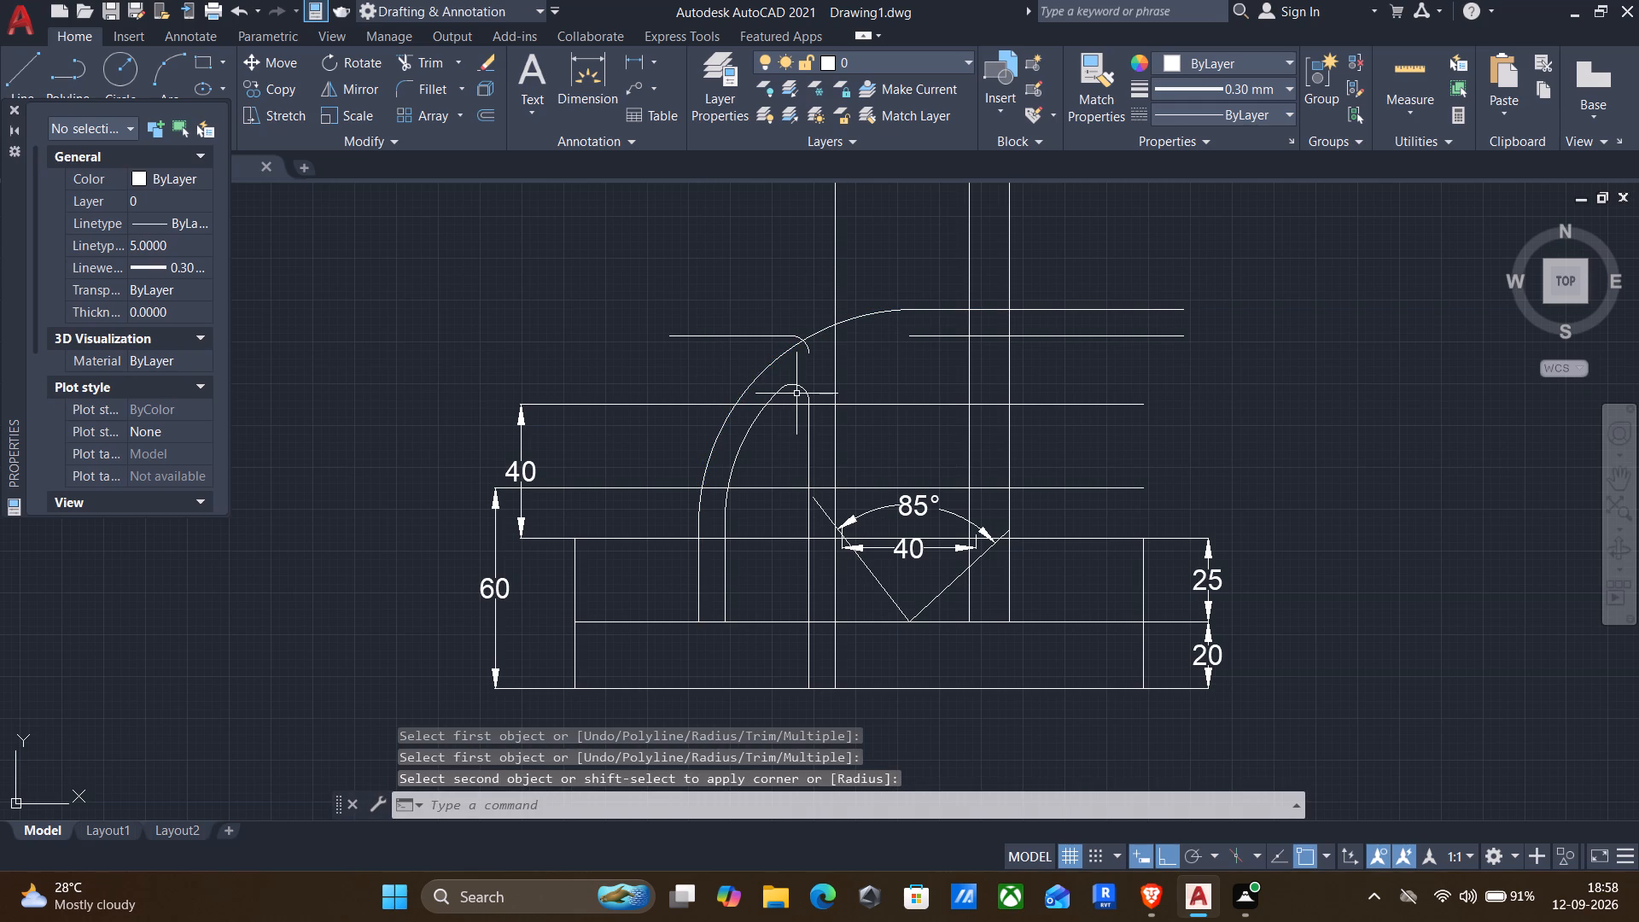
Delete the leftover short horizontal line and the small stray arc crossing the outer curve.
middle_drag(943, 392, 924, 395)
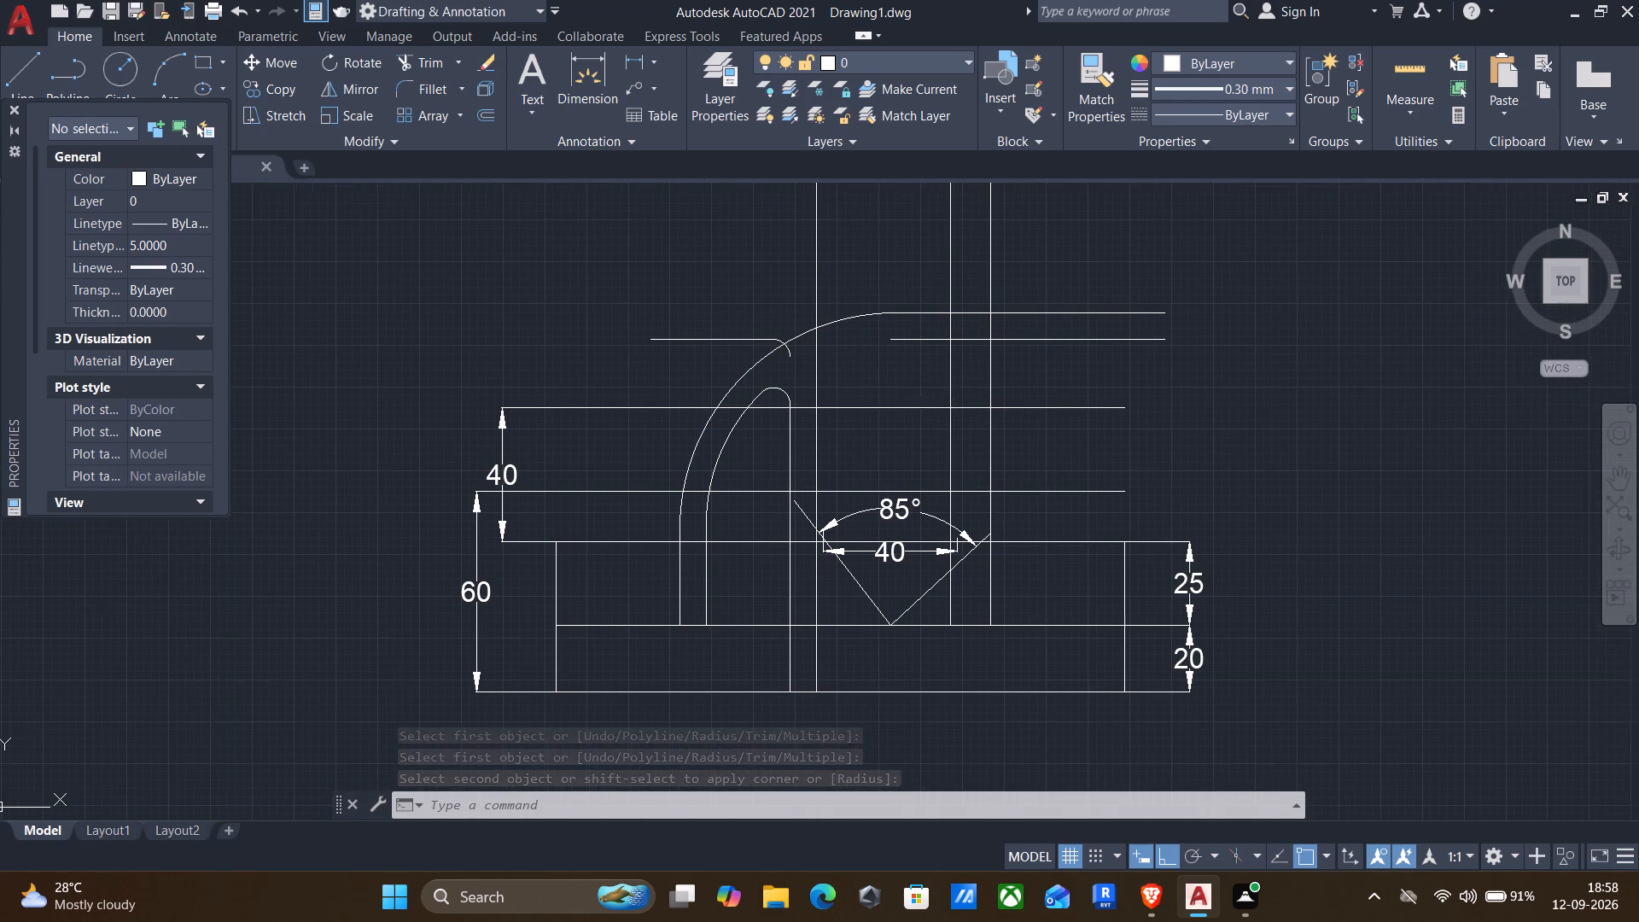
scroll(720, 353, up, 1)
drag(720, 352, 719, 336)
click(603, 288)
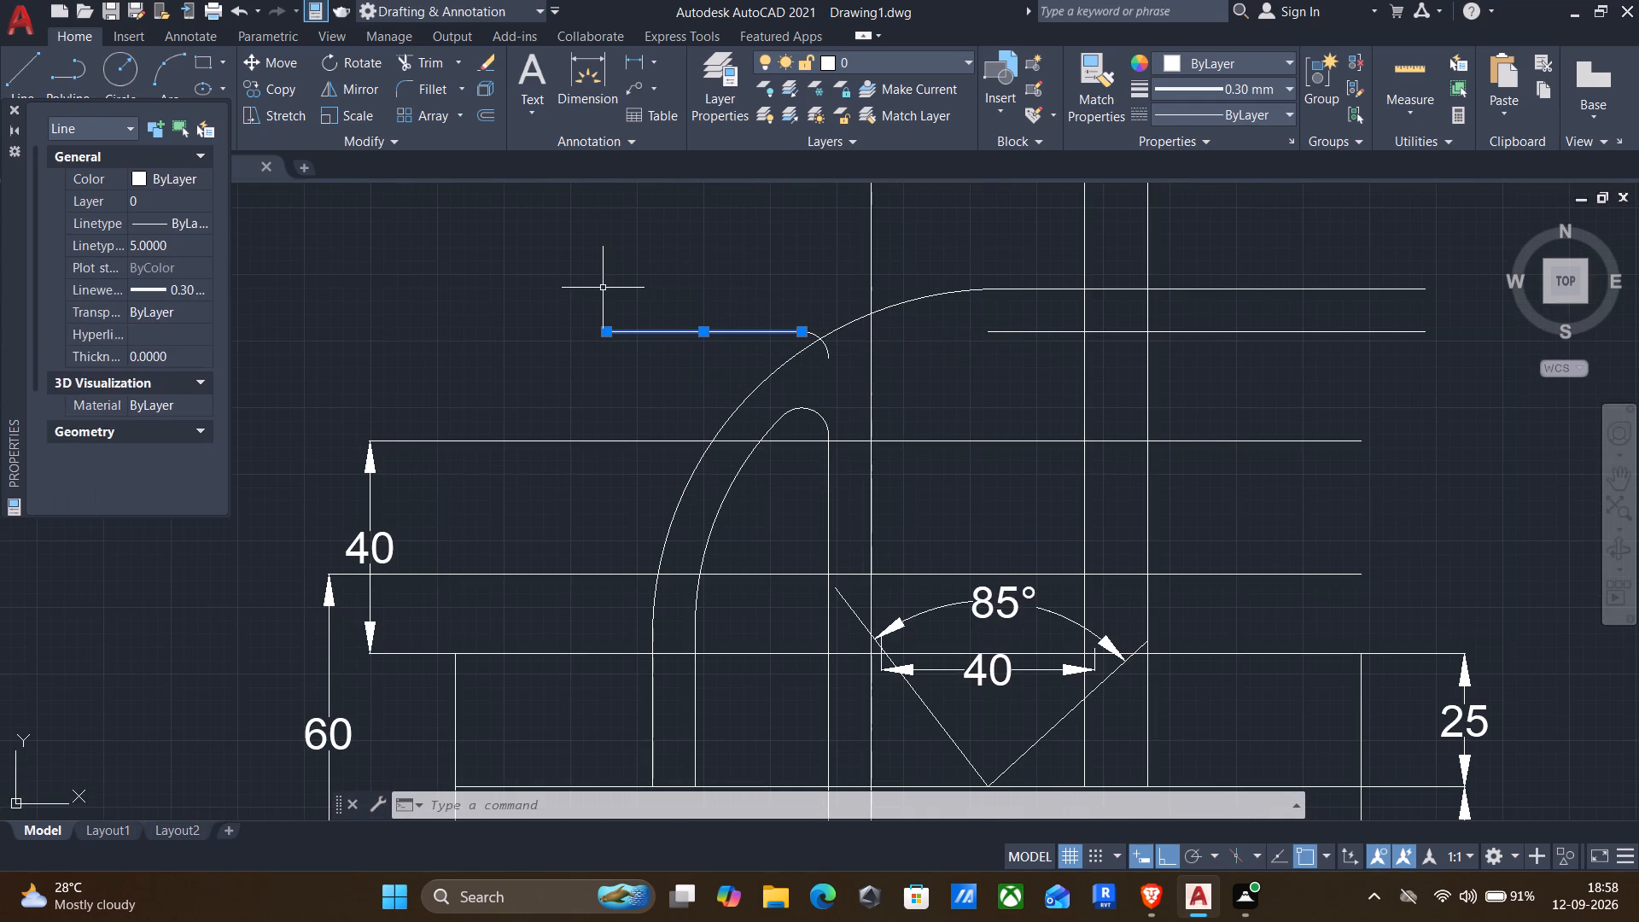
key(Delete)
click(823, 358)
key(Delete)
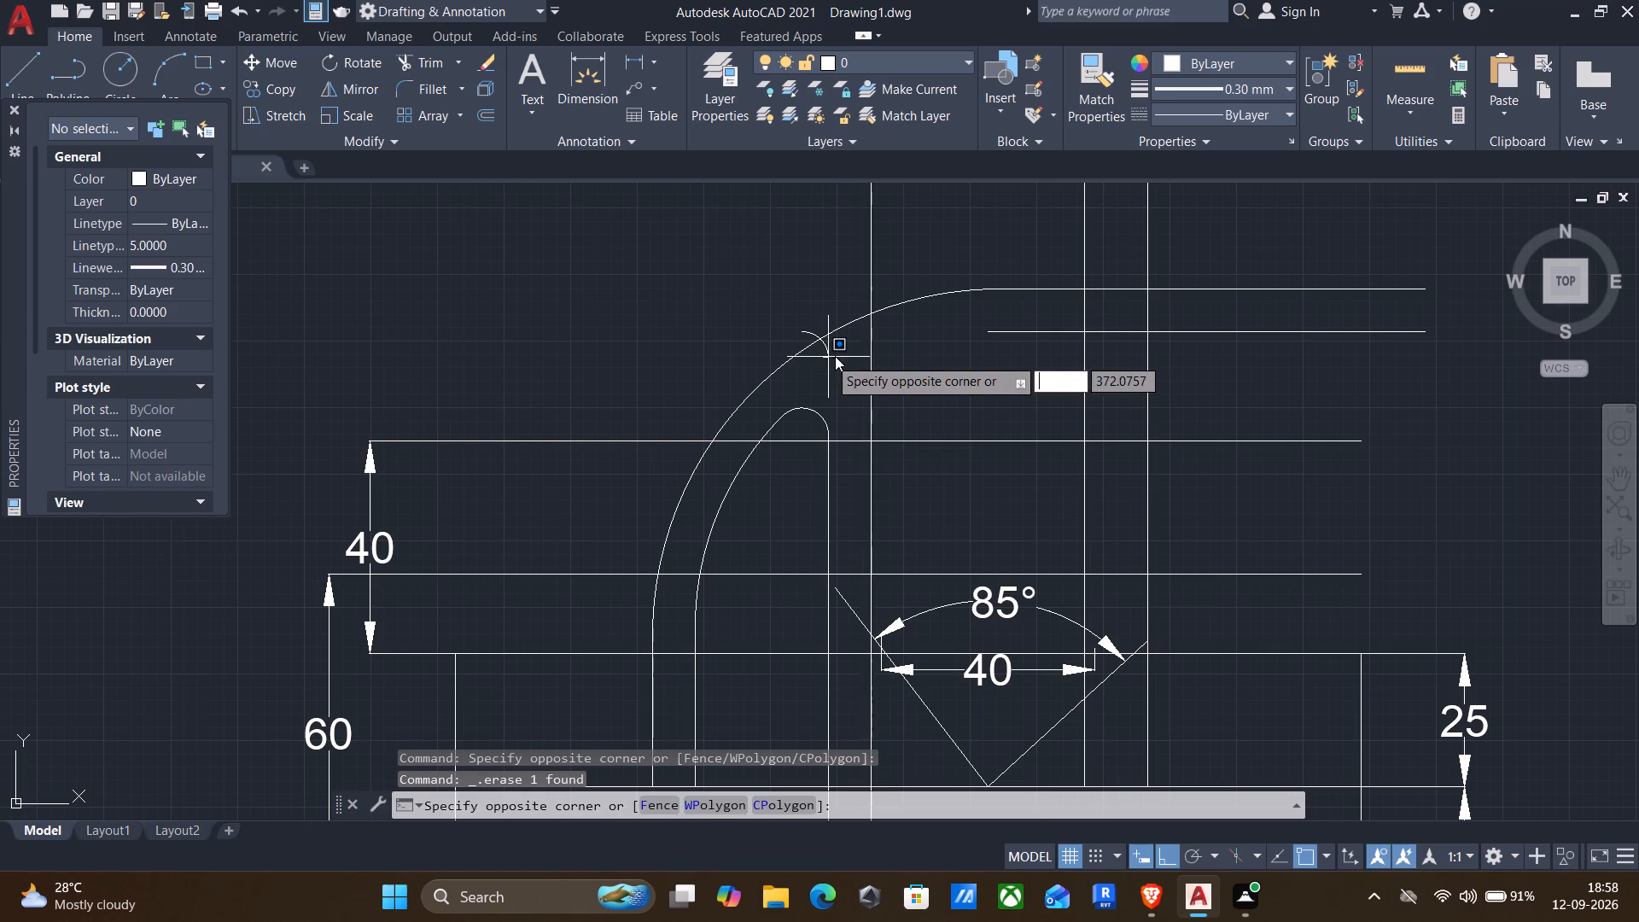
click(835, 356)
click(823, 353)
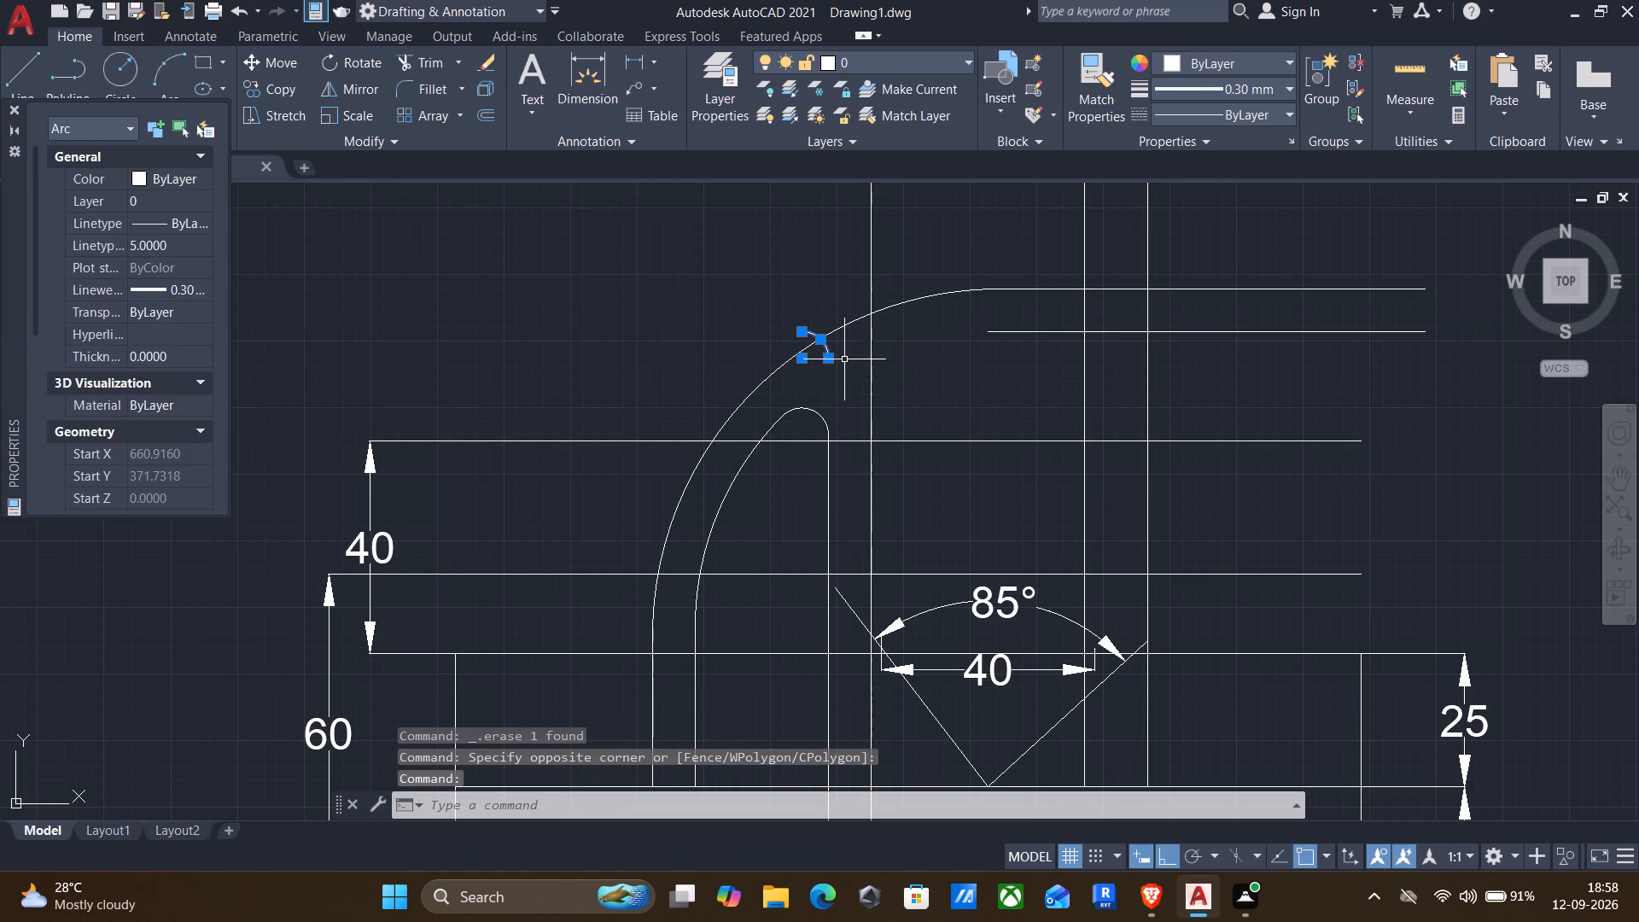
key(Delete)
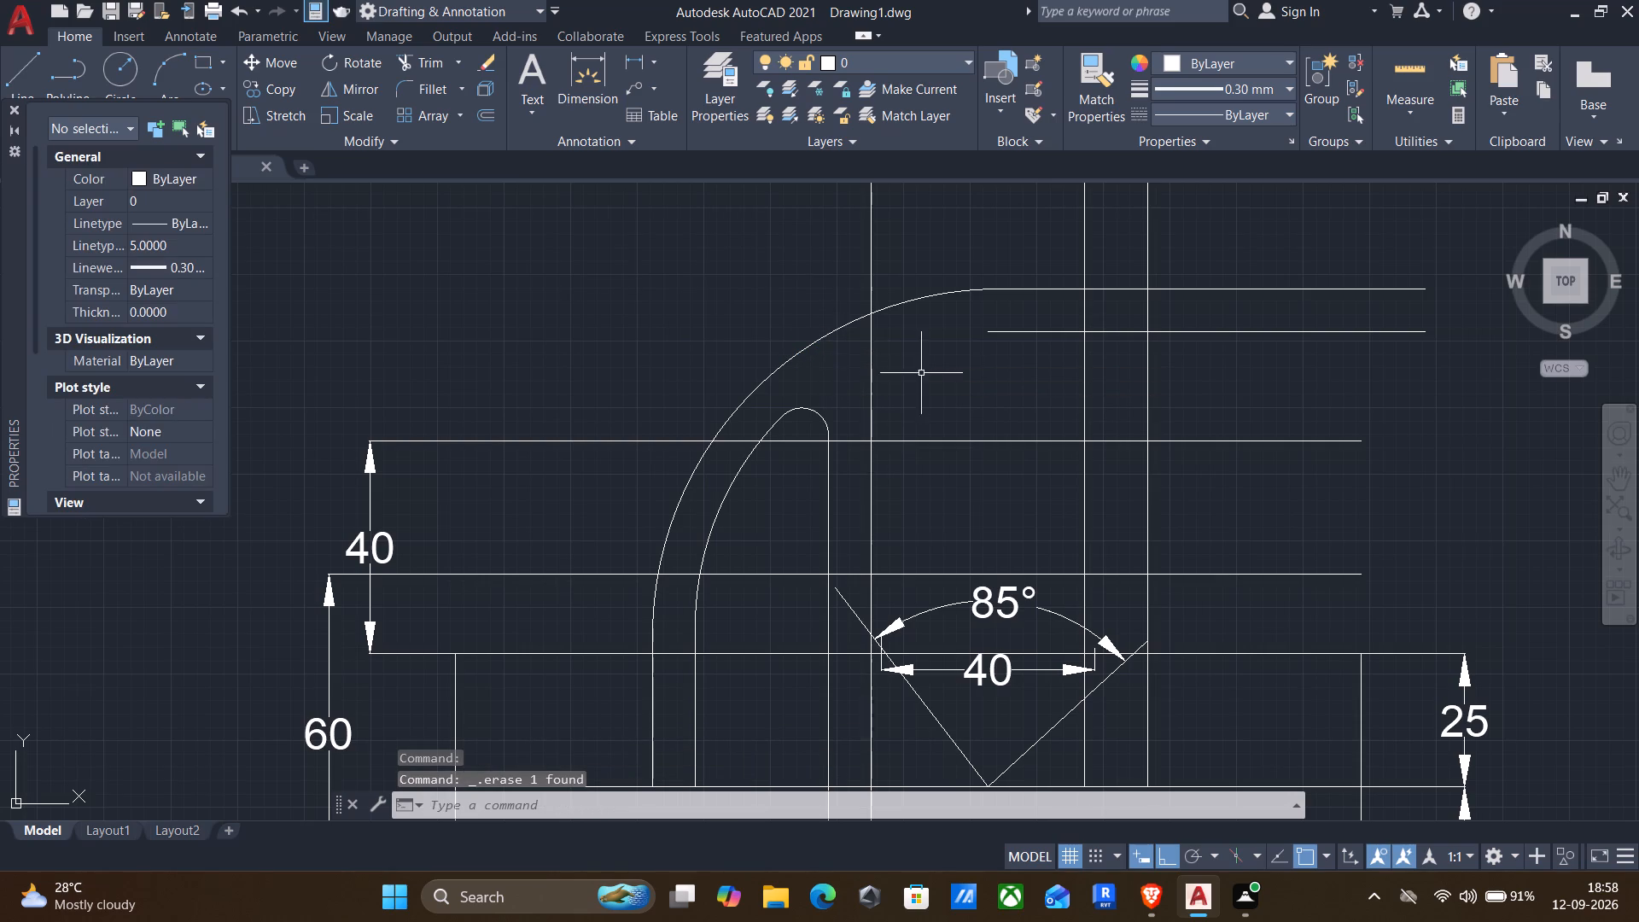
Offset the horizontal line at the top of the 40 dimension upward by 72.
scroll(929, 373, down, 1)
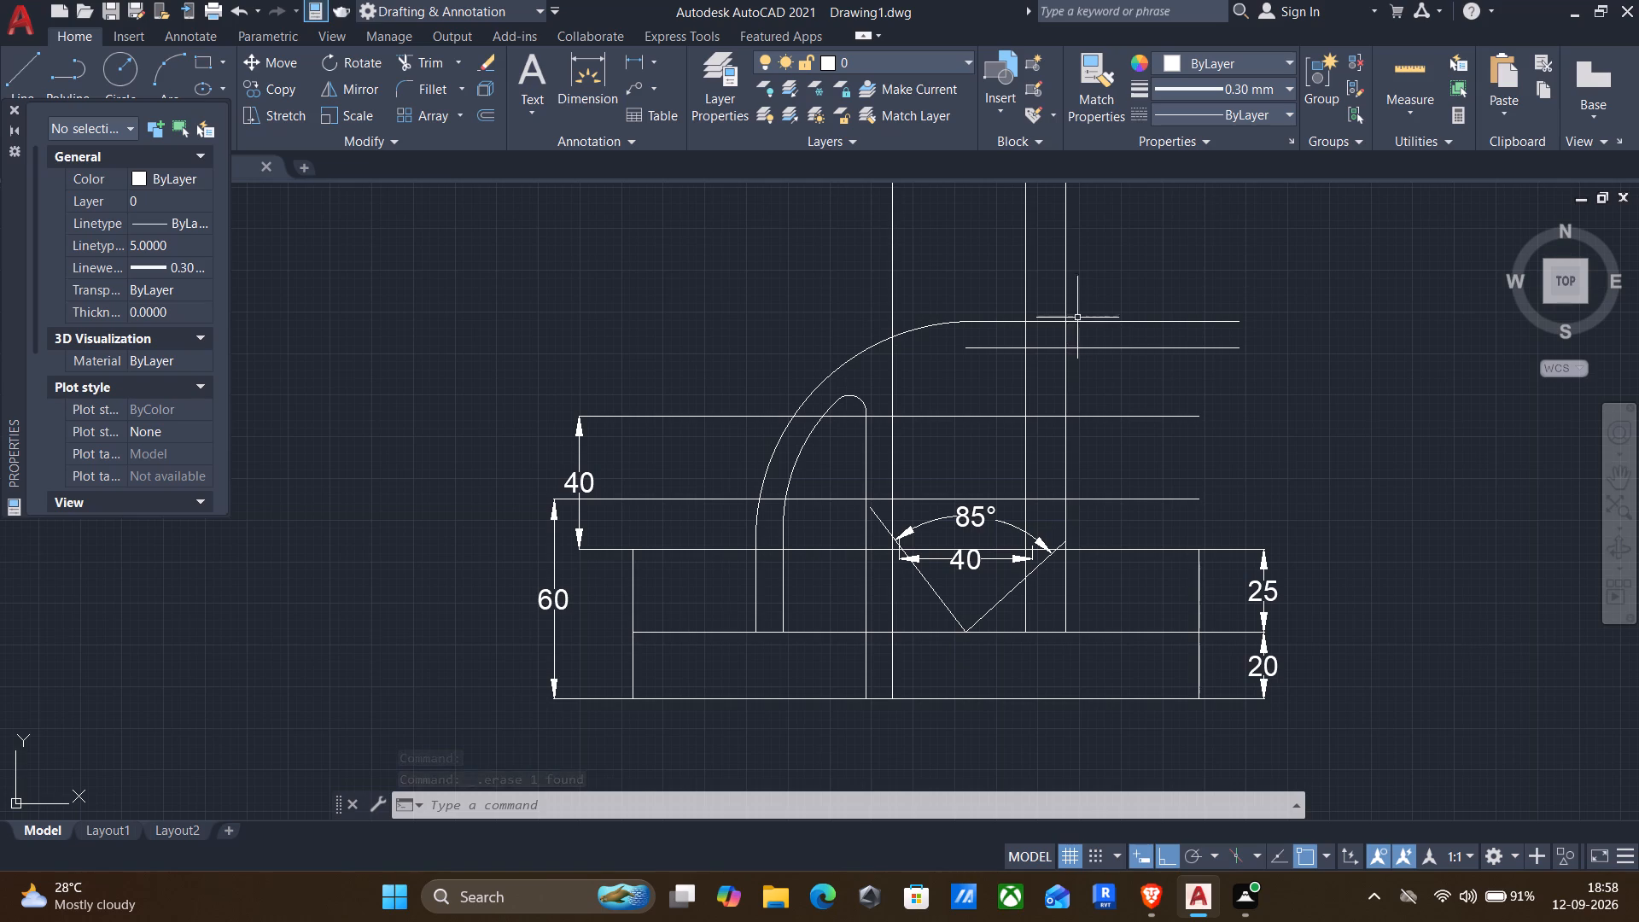
middle_drag(971, 350, 948, 370)
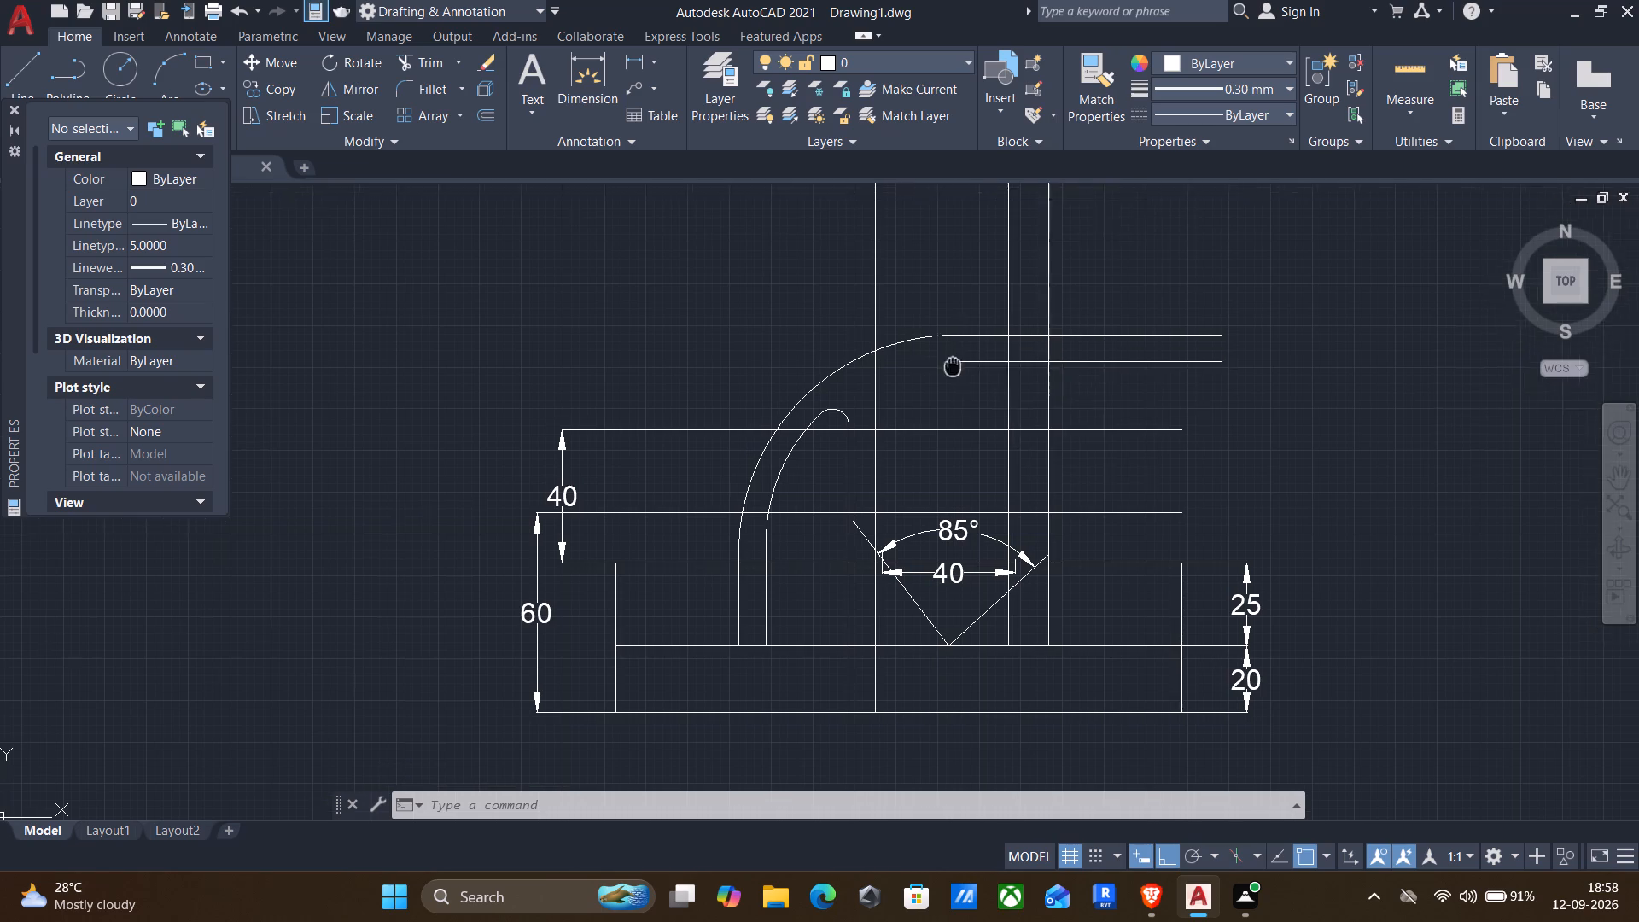
middle_drag(948, 370, 942, 485)
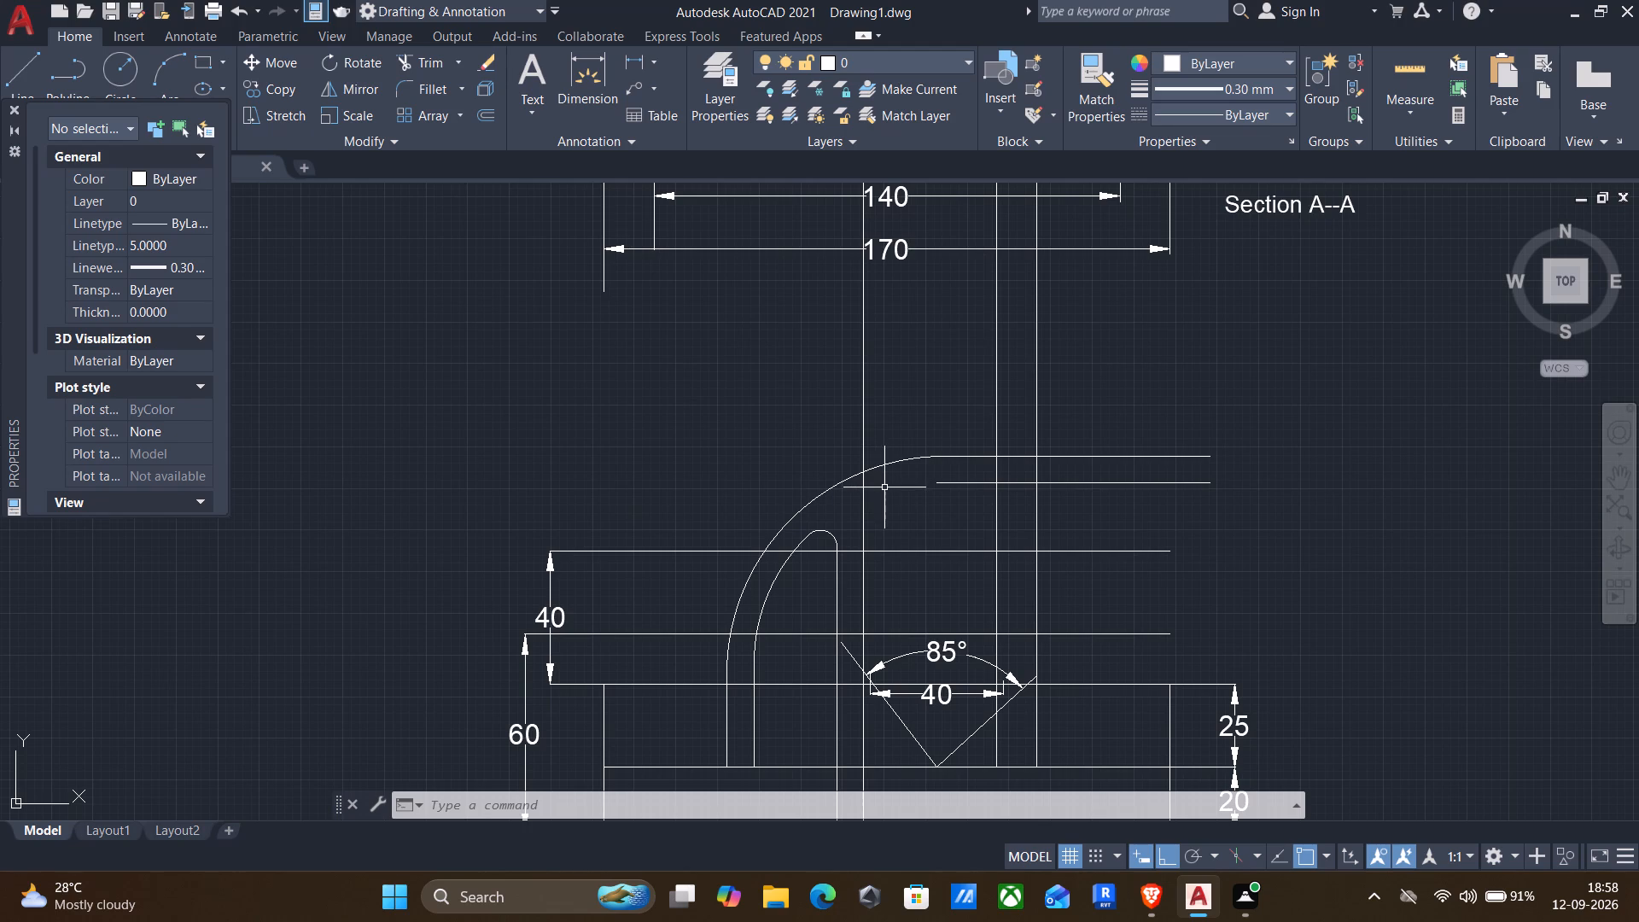
key(o)
key(Return)
click(891, 575)
click(900, 517)
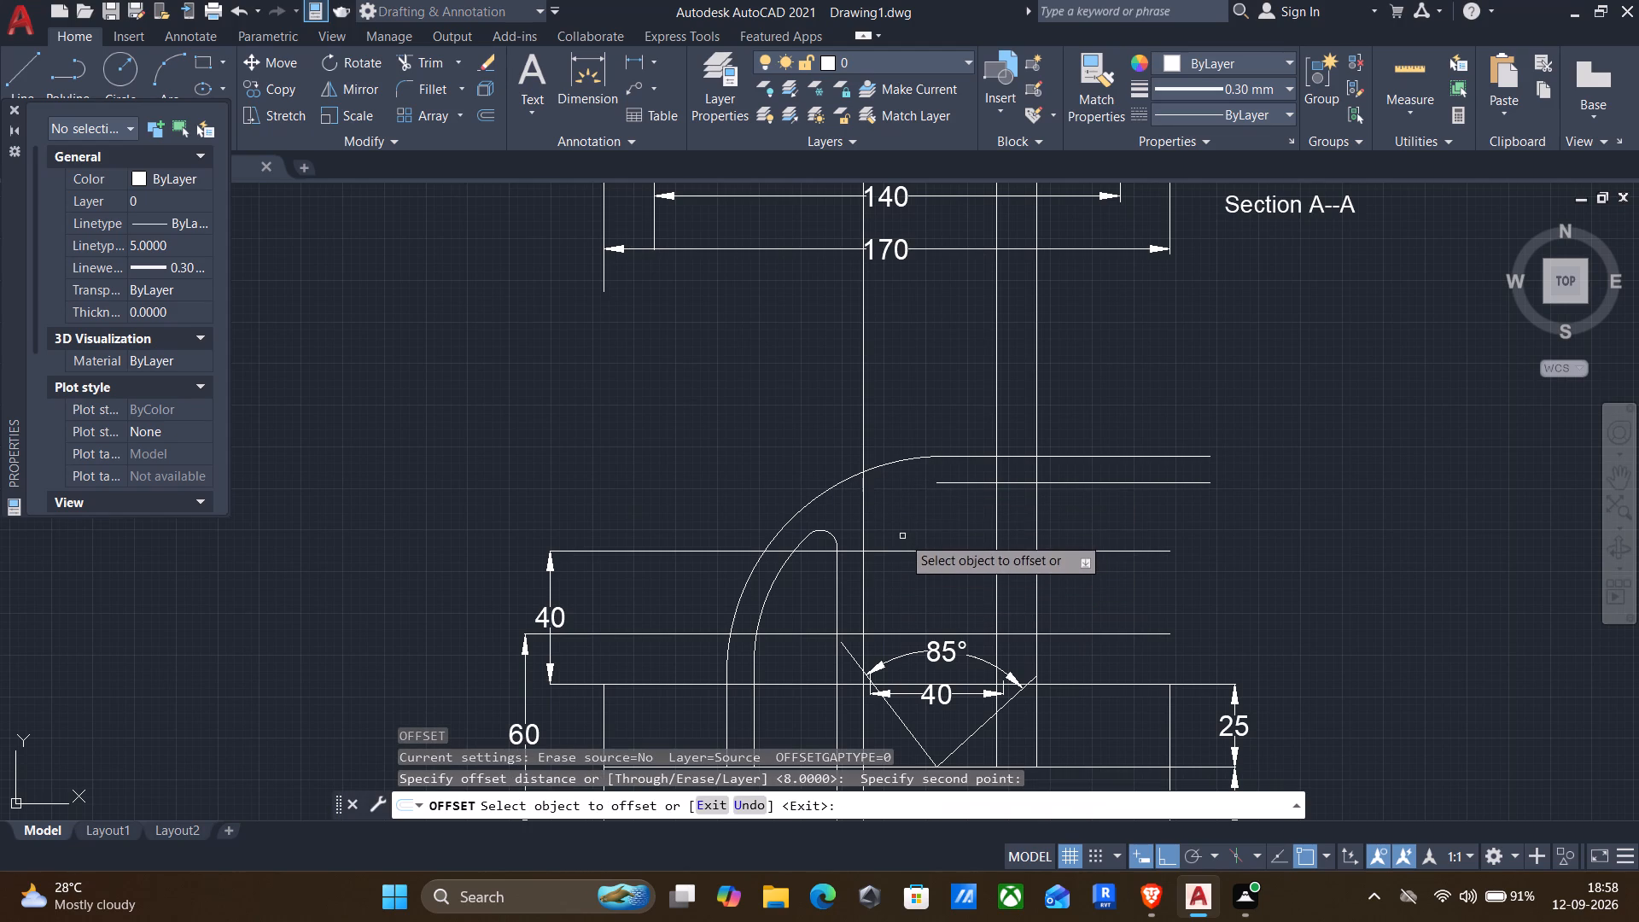
click(904, 553)
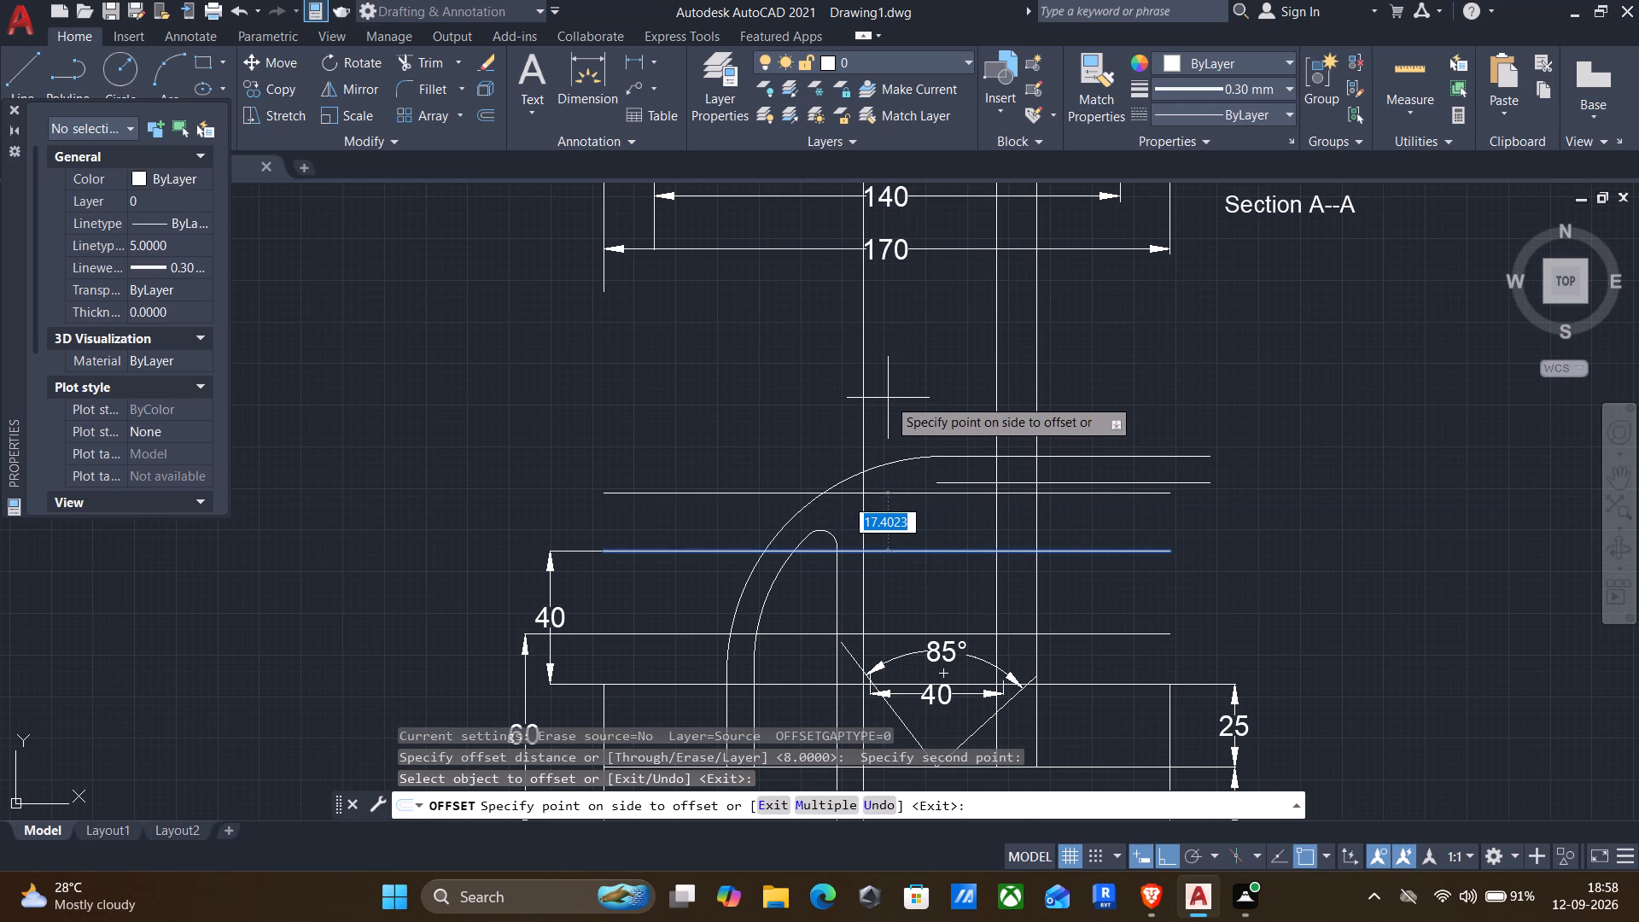
text(72)
key(Return)
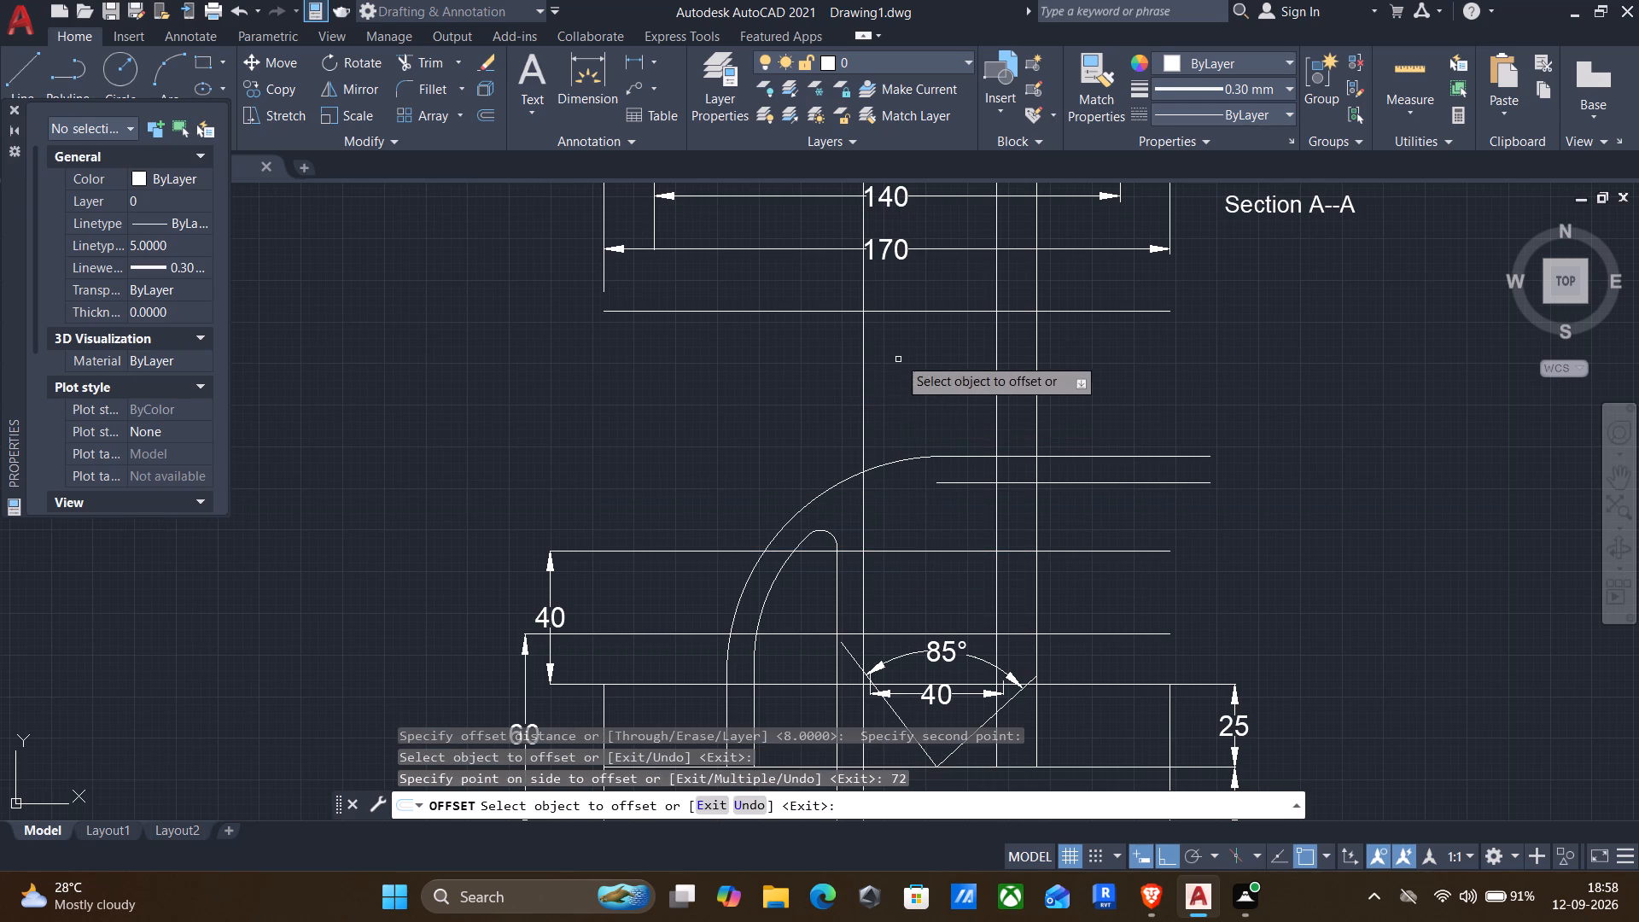
Offset the new horizontal line below the 170 dimension upward by 18.
click(899, 312)
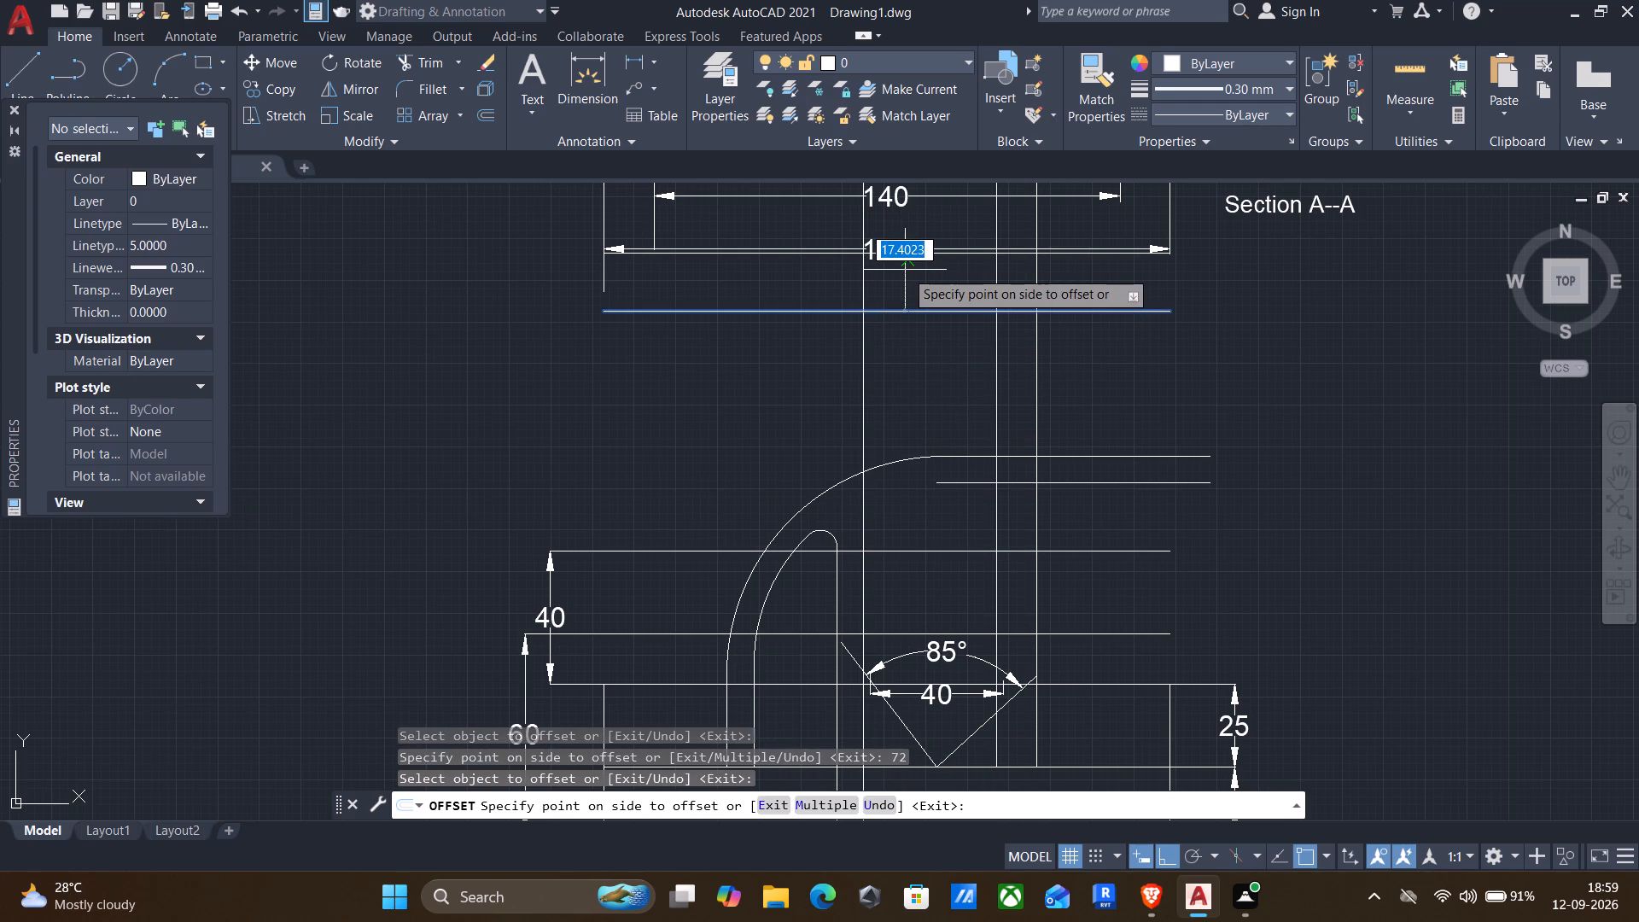
text(18)
key(Return)
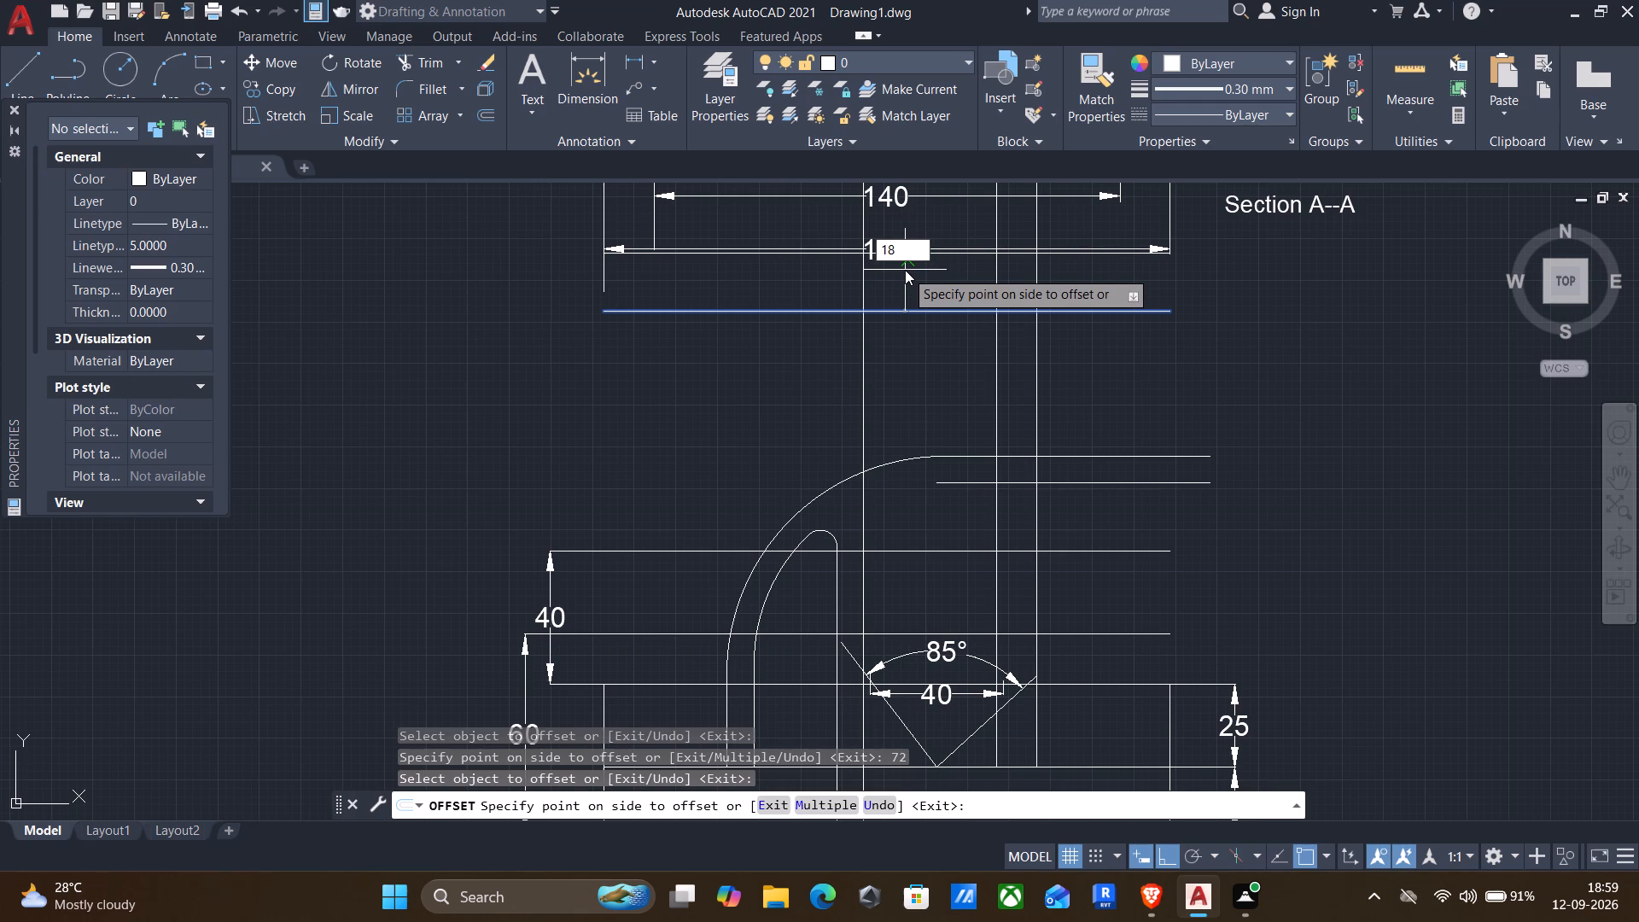
scroll(963, 246, up, 1)
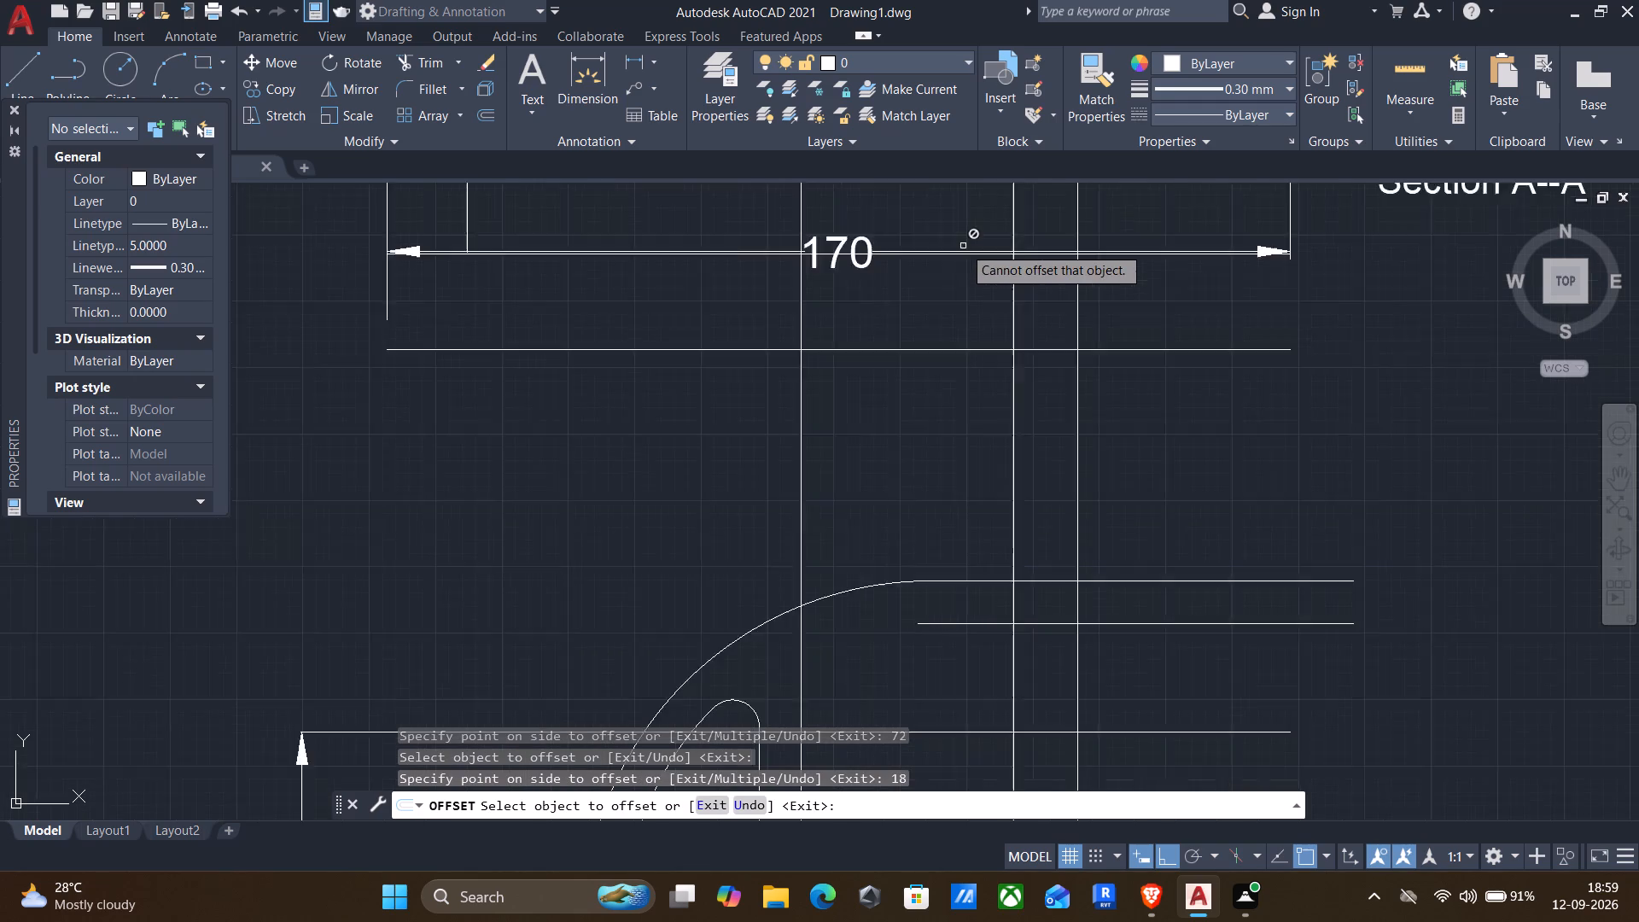
Examine the horizontal offset line that runs along the 170 dimension and the construction lines around it.
scroll(963, 246, up, 2)
middle_drag(844, 311, 1123, 551)
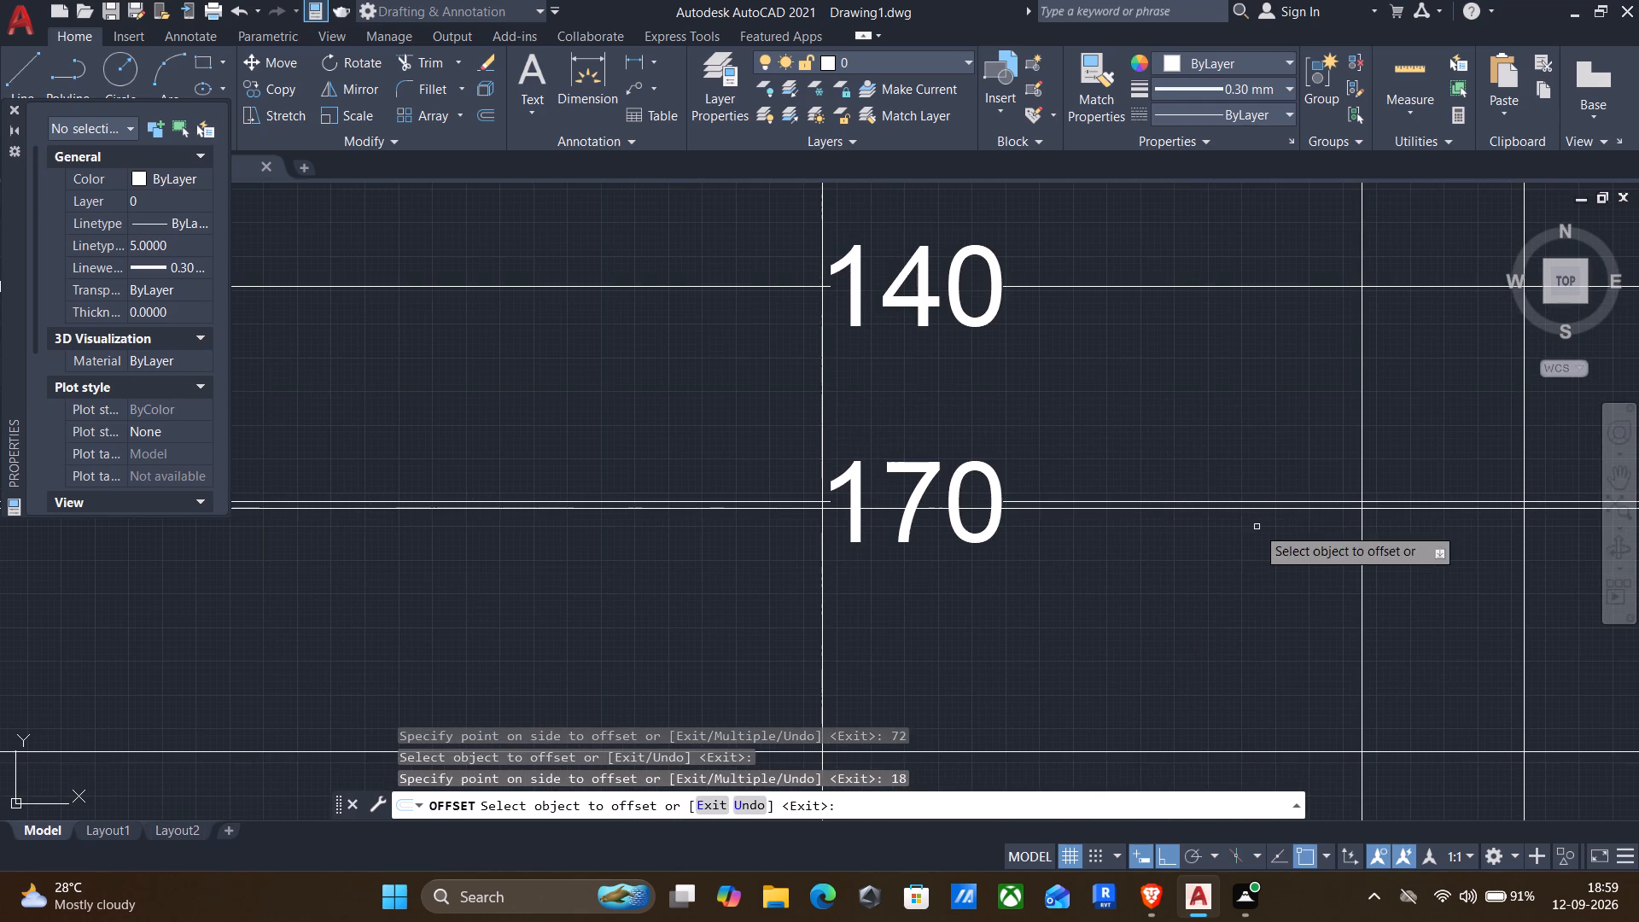
key(Escape)
click(1187, 505)
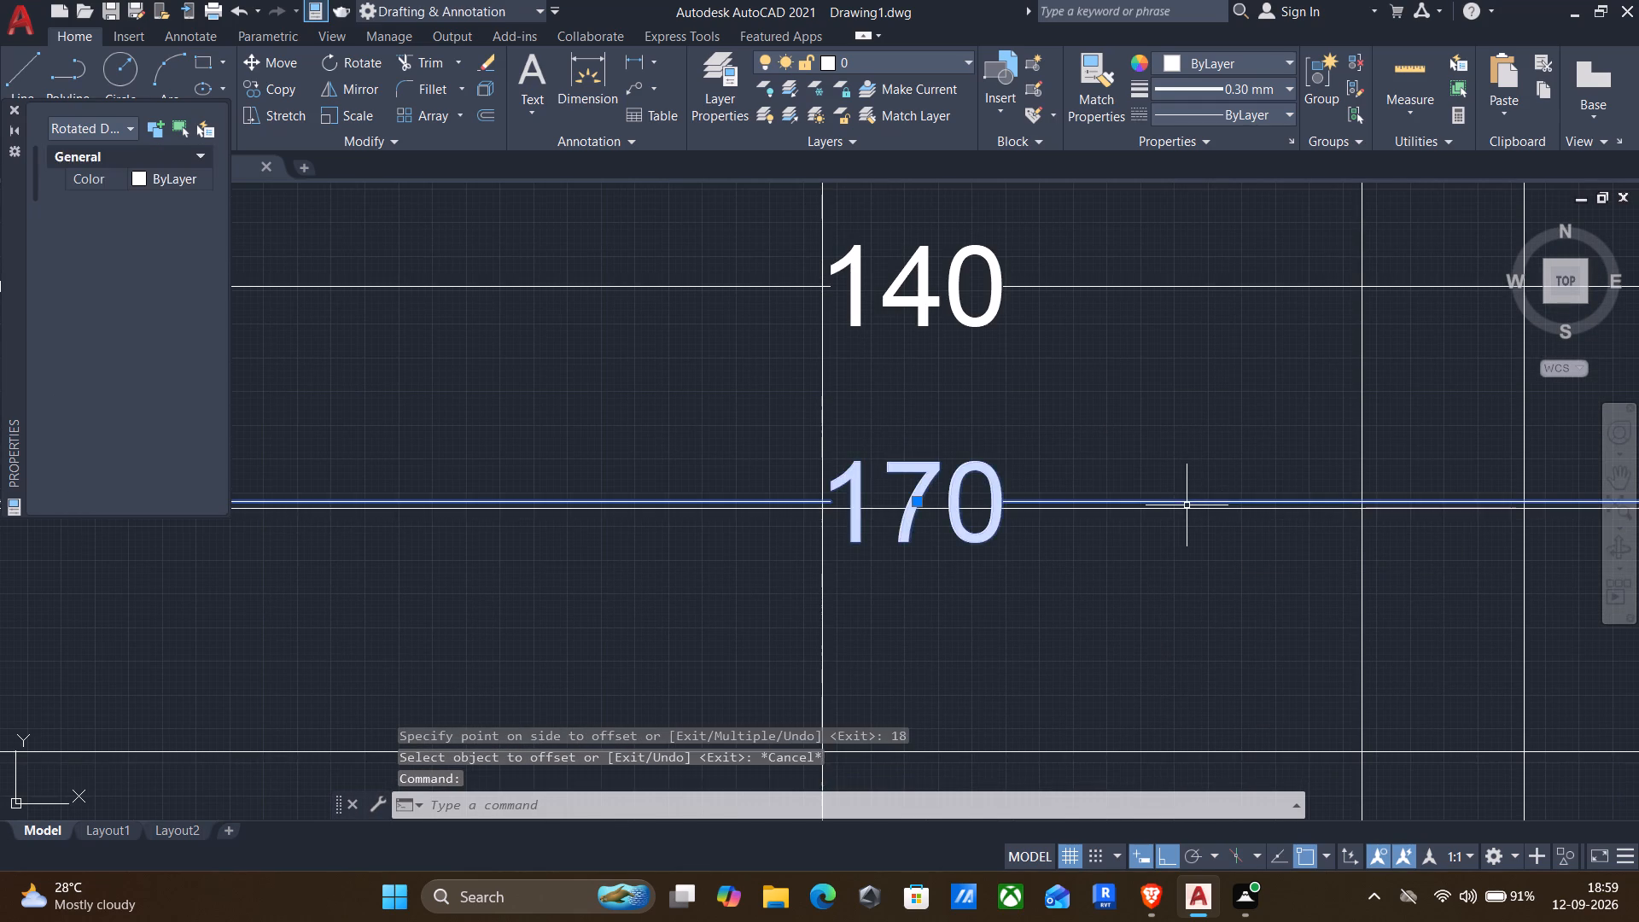
scroll(1160, 540, down, 2)
key(Escape)
scroll(887, 489, up, 3)
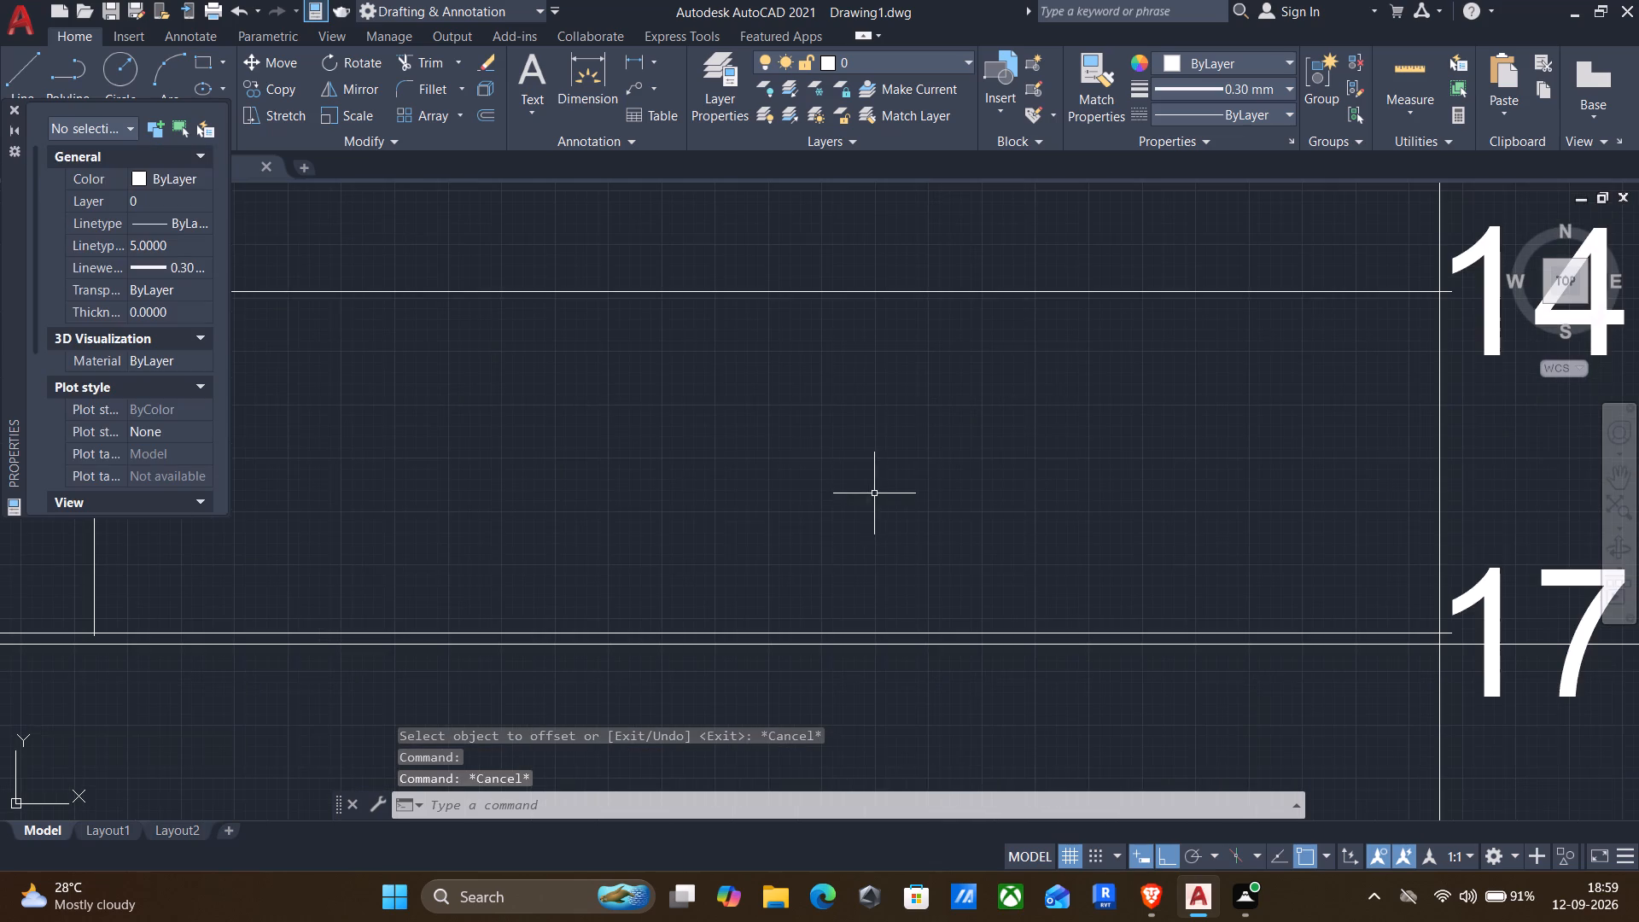
middle_drag(316, 644, 752, 487)
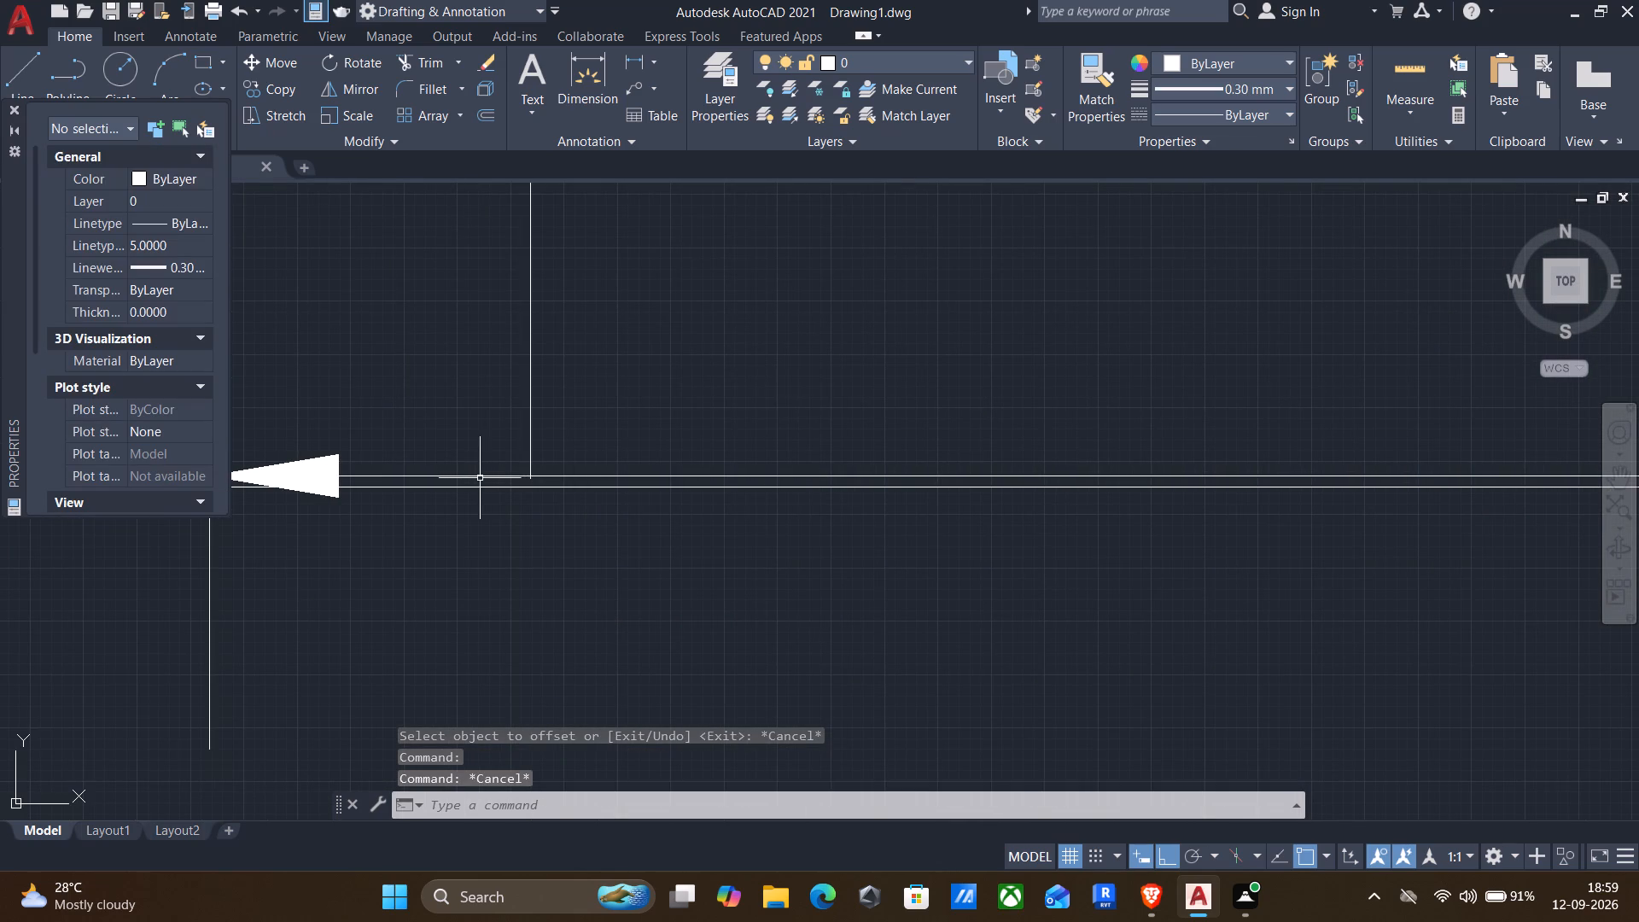
click(458, 488)
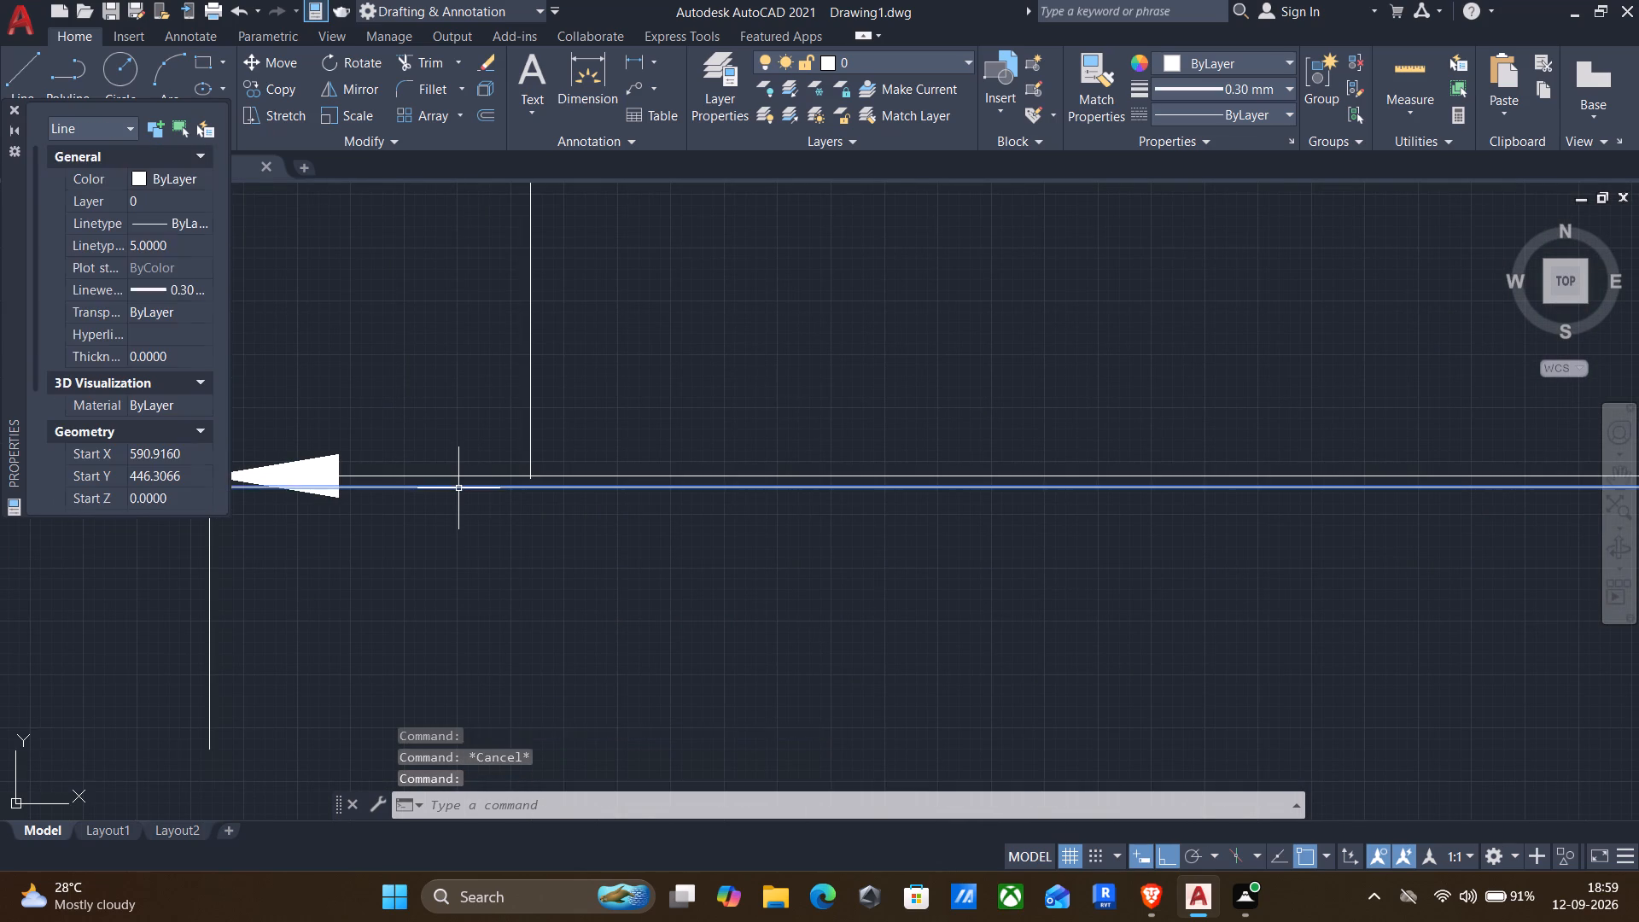
scroll(502, 522, down, 1)
middle_drag(654, 571, 687, 414)
scroll(687, 409, down, 2)
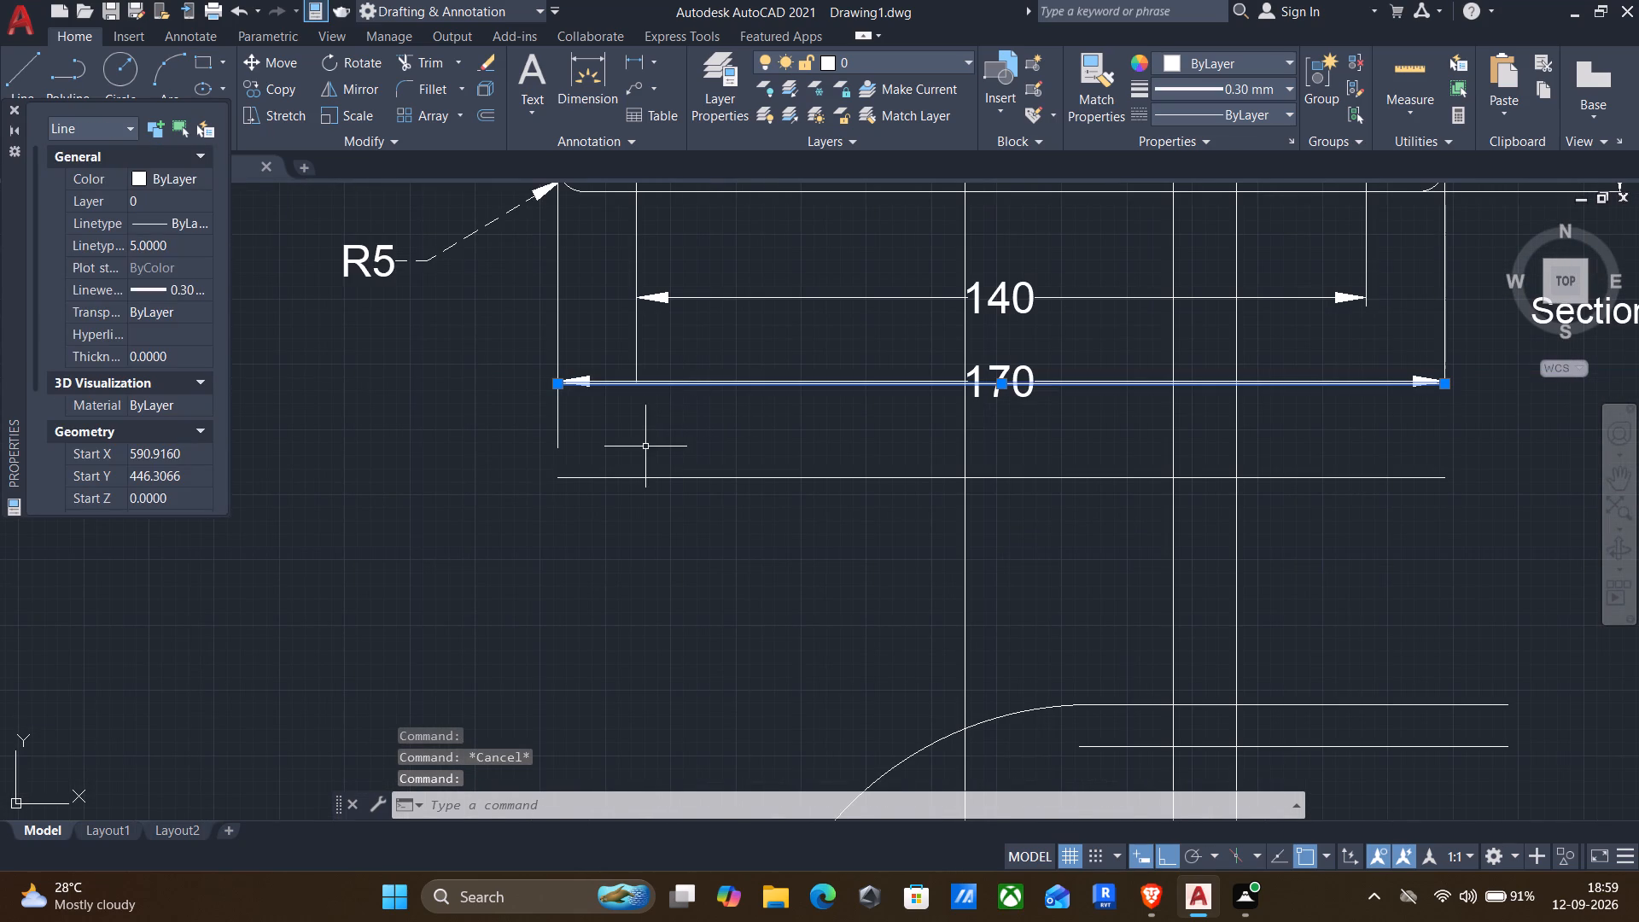
middle_drag(700, 496, 698, 497)
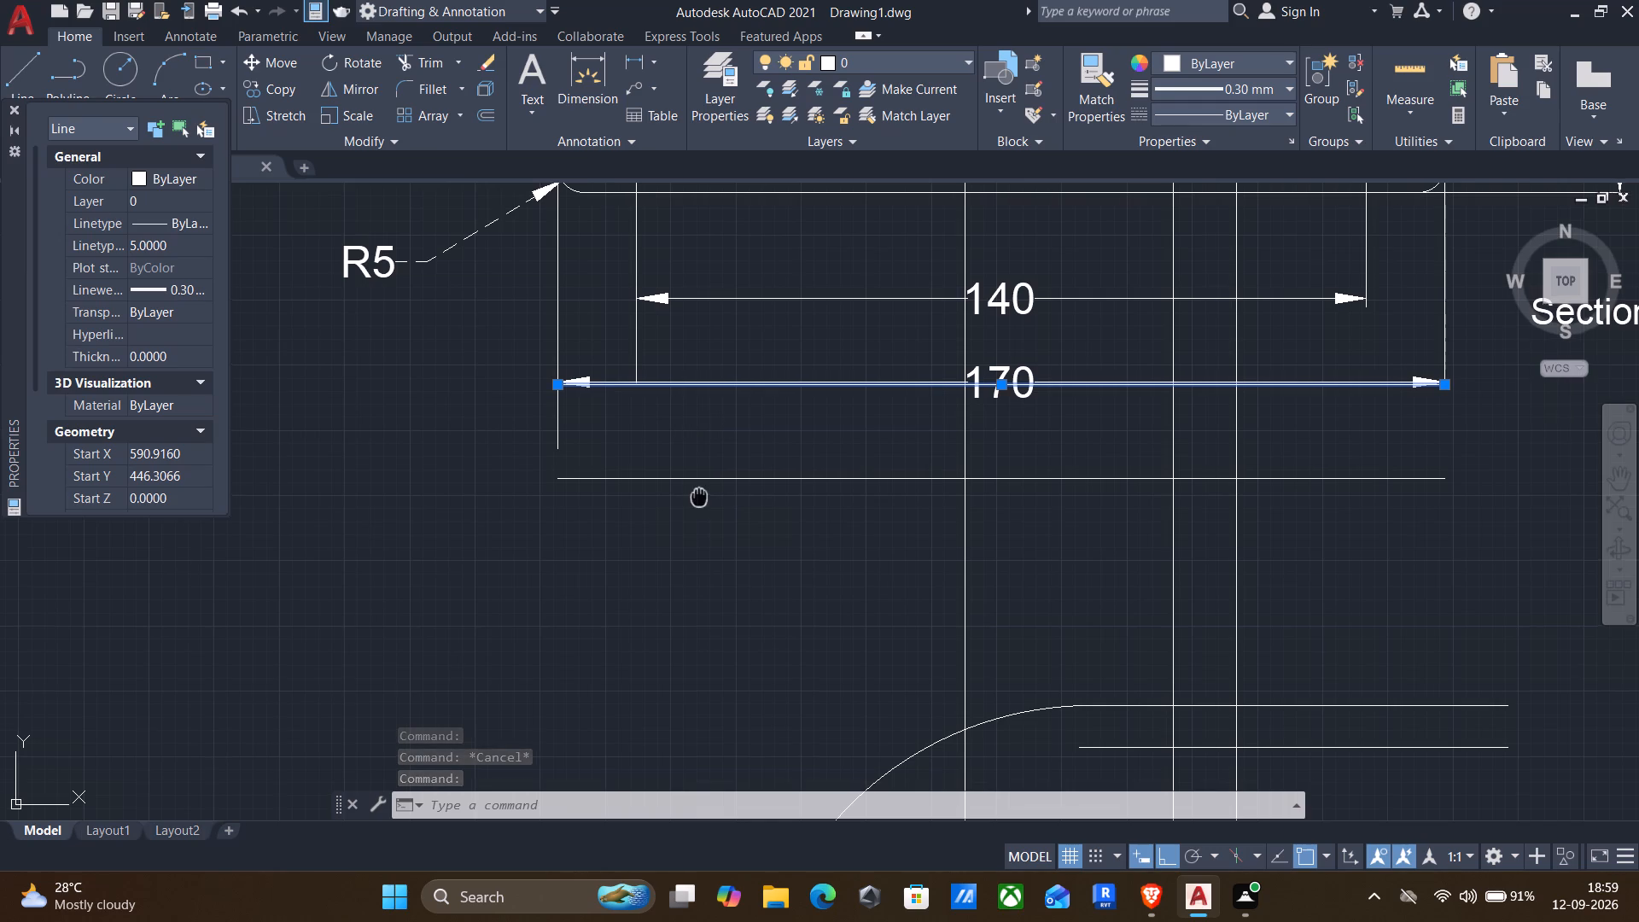
middle_drag(698, 497, 684, 463)
middle_drag(697, 503, 666, 470)
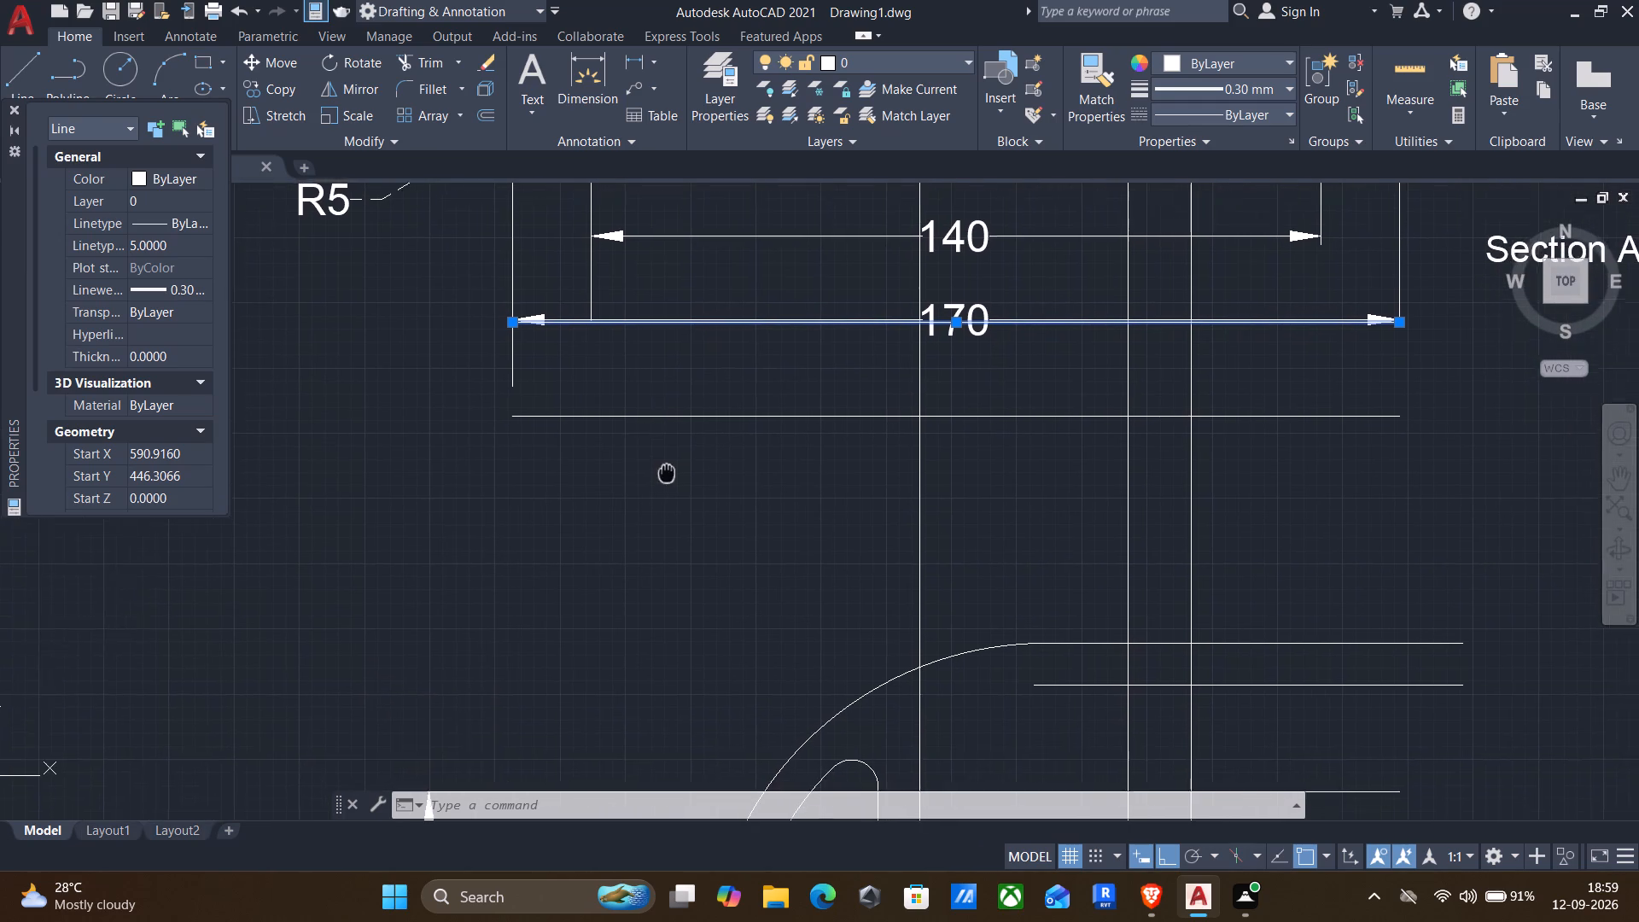
middle_drag(666, 470, 666, 470)
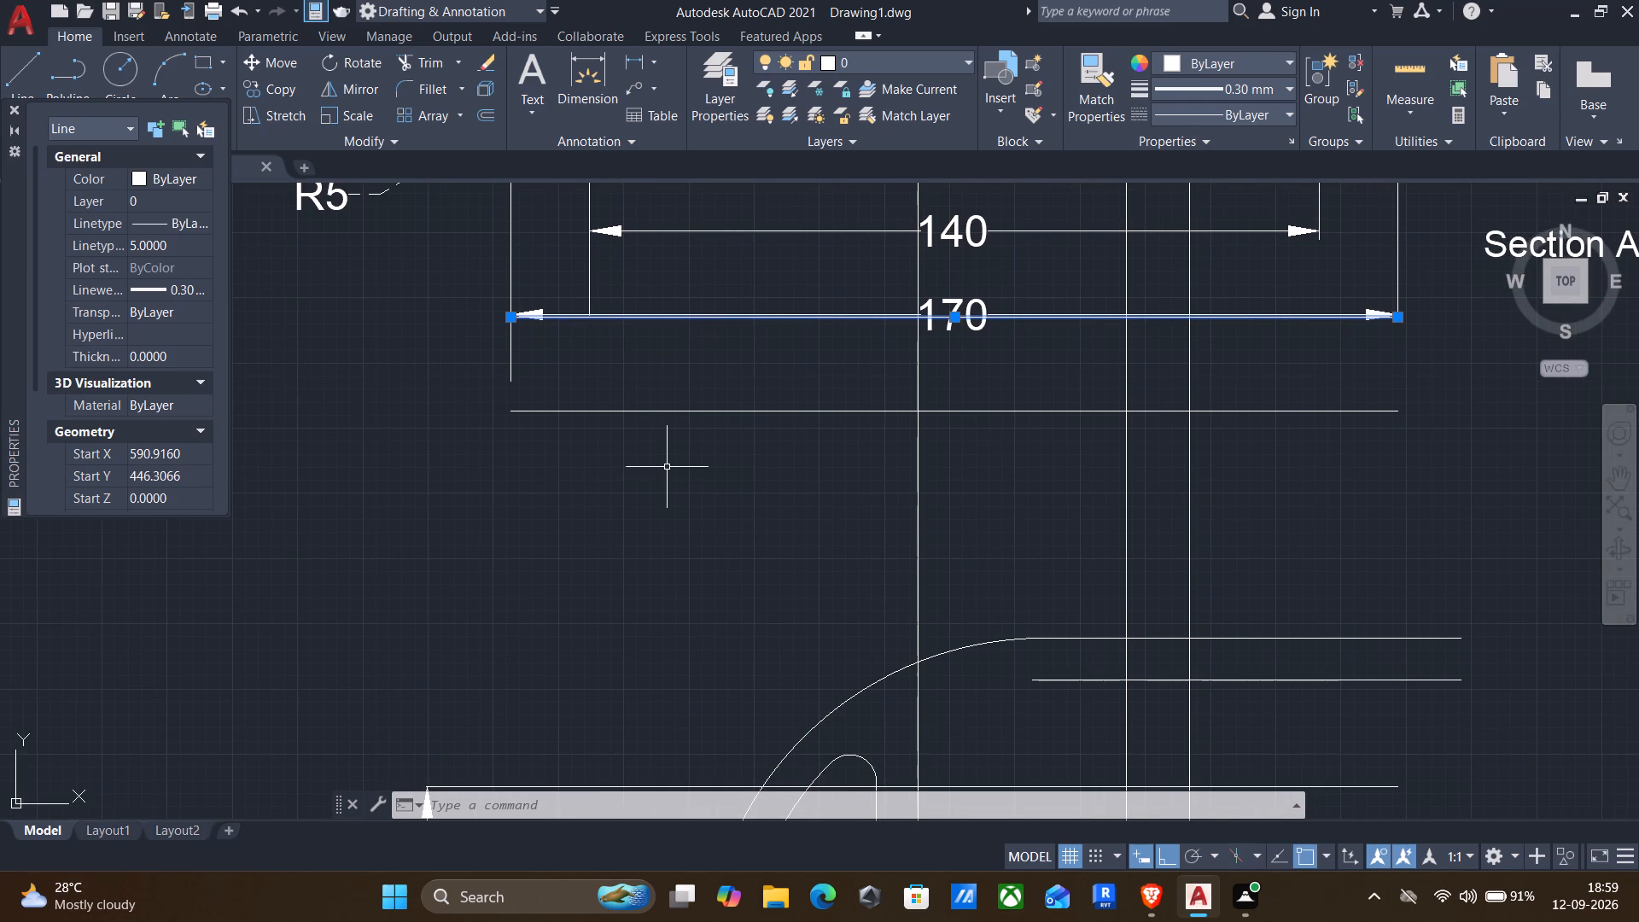
key(Escape)
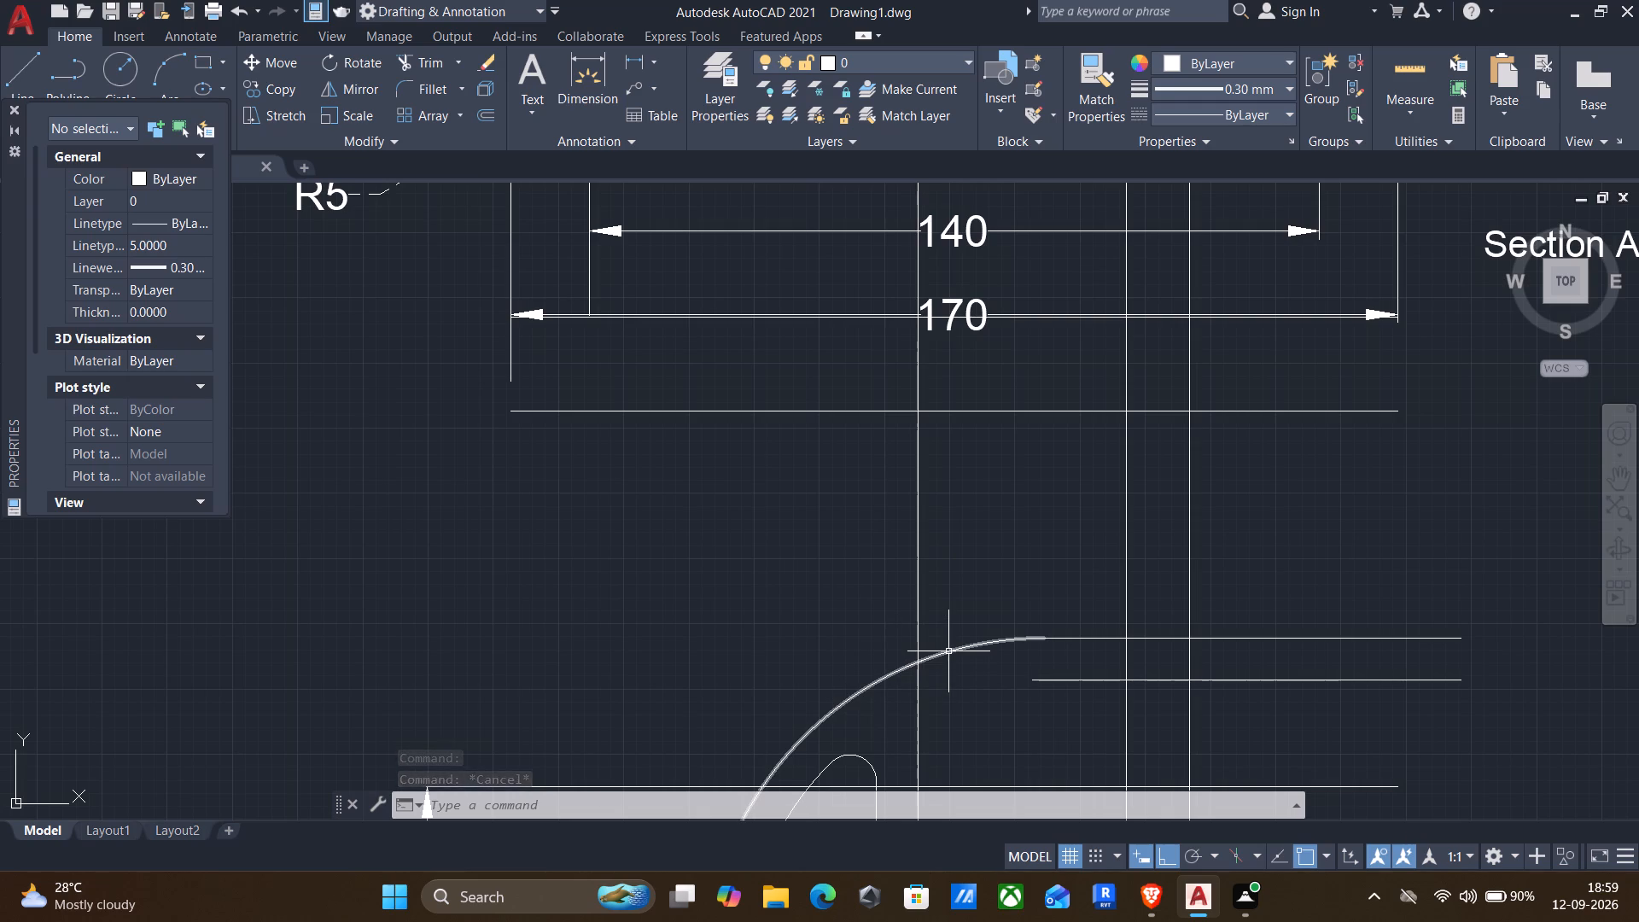
Trim the outer arc and the two parallel horizontal lines at its upper end back to the neighbouring vertical lines.
text(TR)
key(Return)
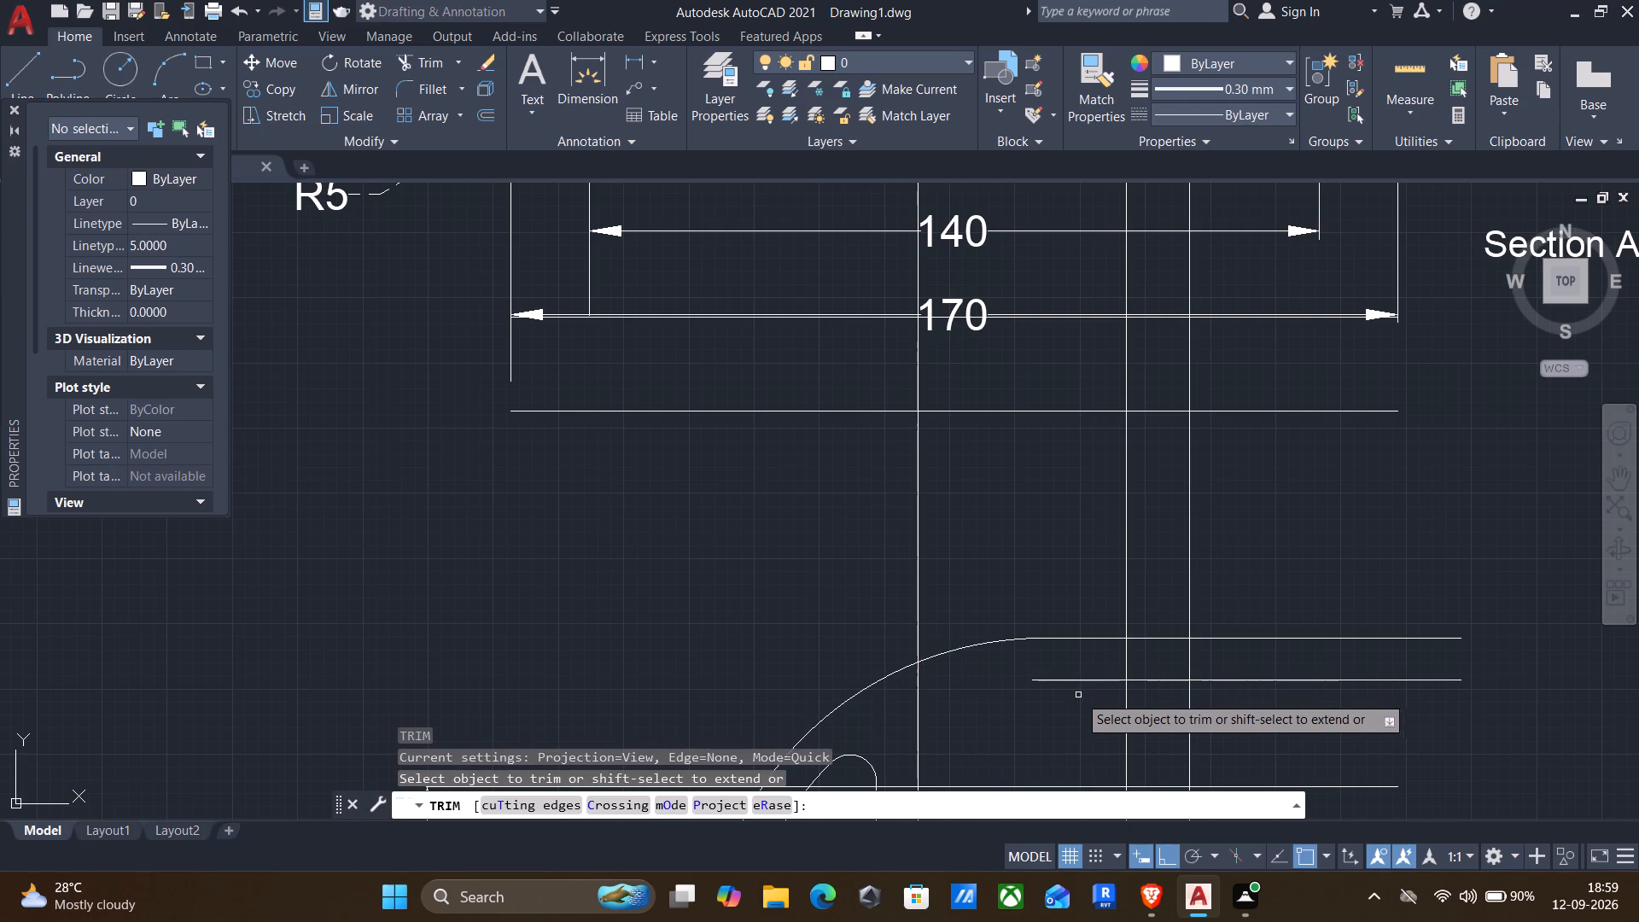
drag(1053, 734, 1040, 569)
drag(972, 620, 965, 692)
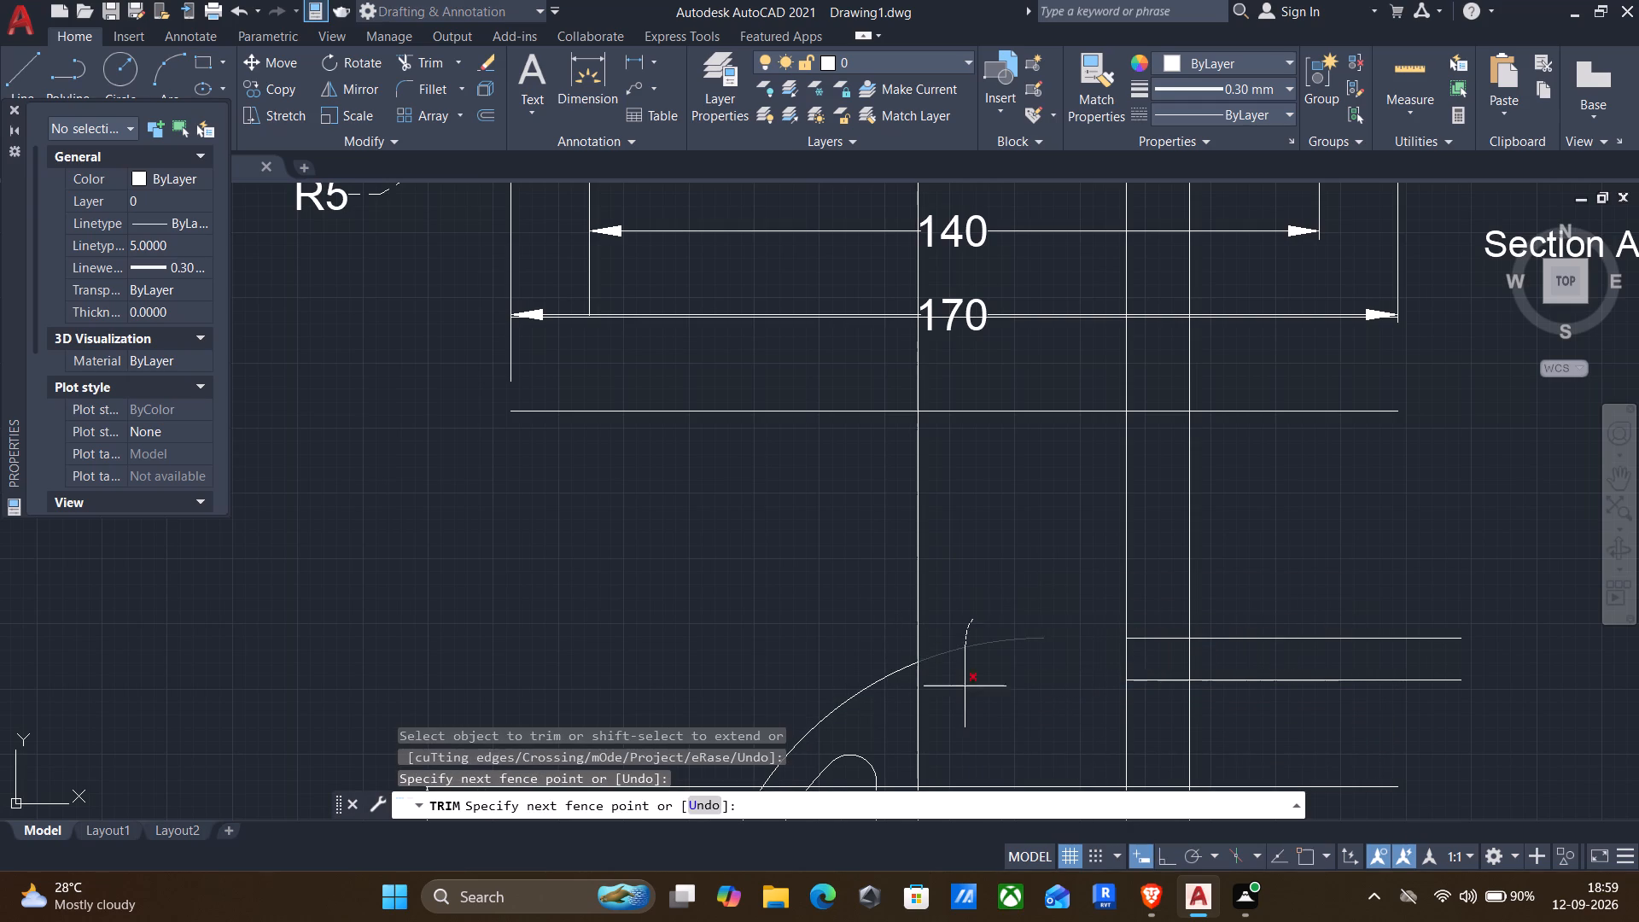
drag(965, 692, 963, 720)
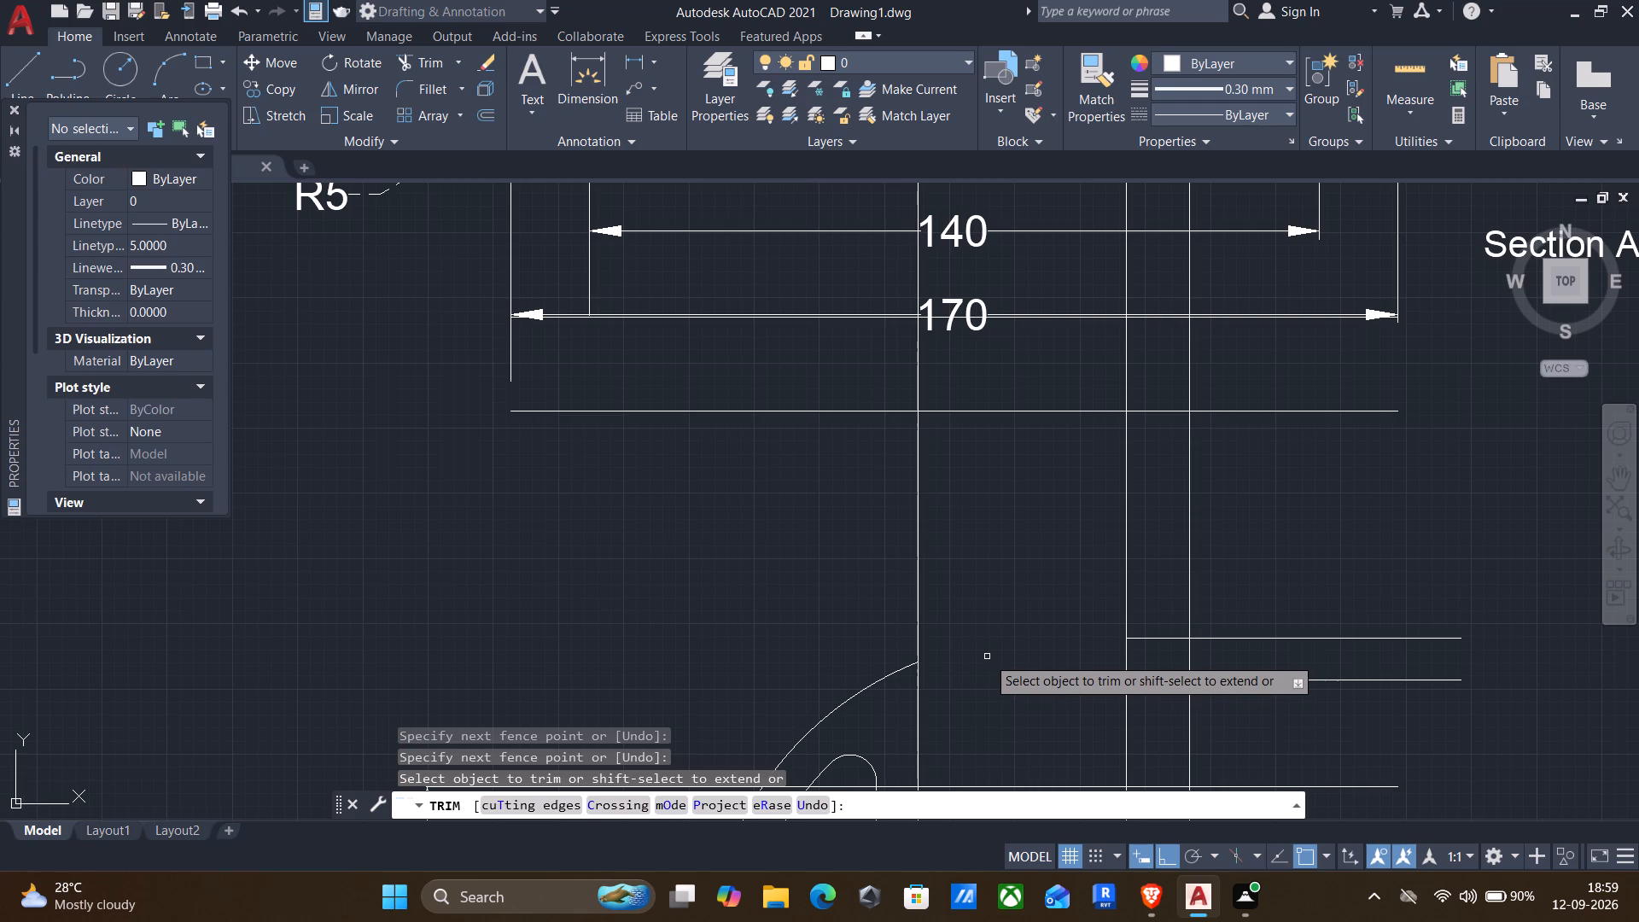
Trim away the vertical line between the outer arc's cut end and the horizontal line at the top of the 60 dimension.
scroll(902, 727, down, 1)
middle_drag(925, 761, 994, 627)
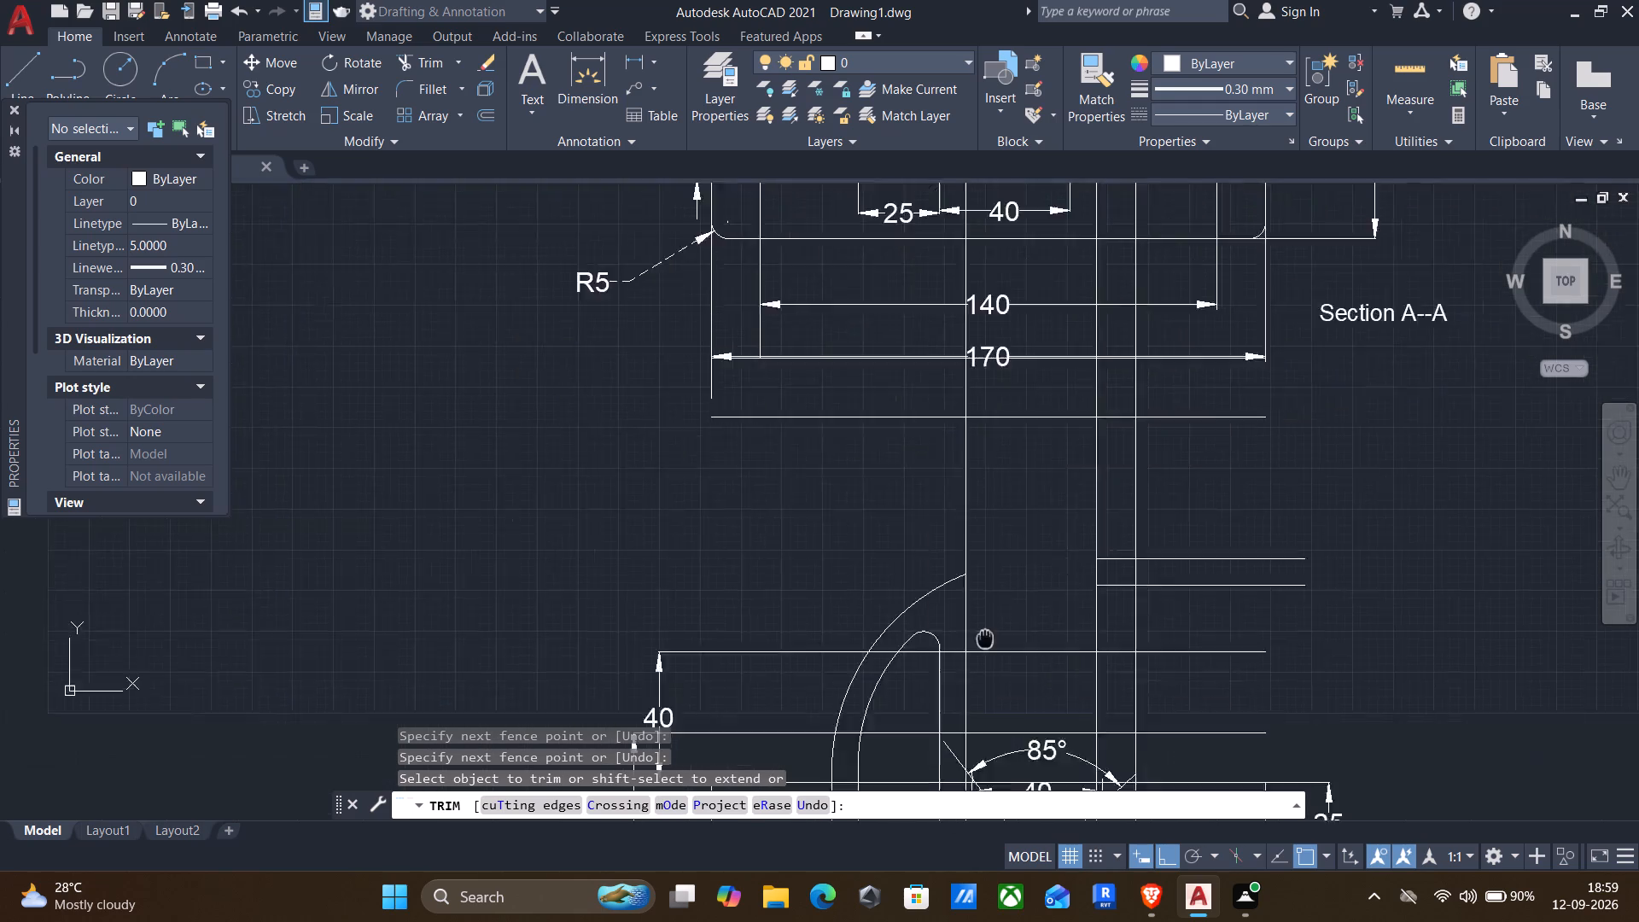
middle_drag(994, 627, 1051, 534)
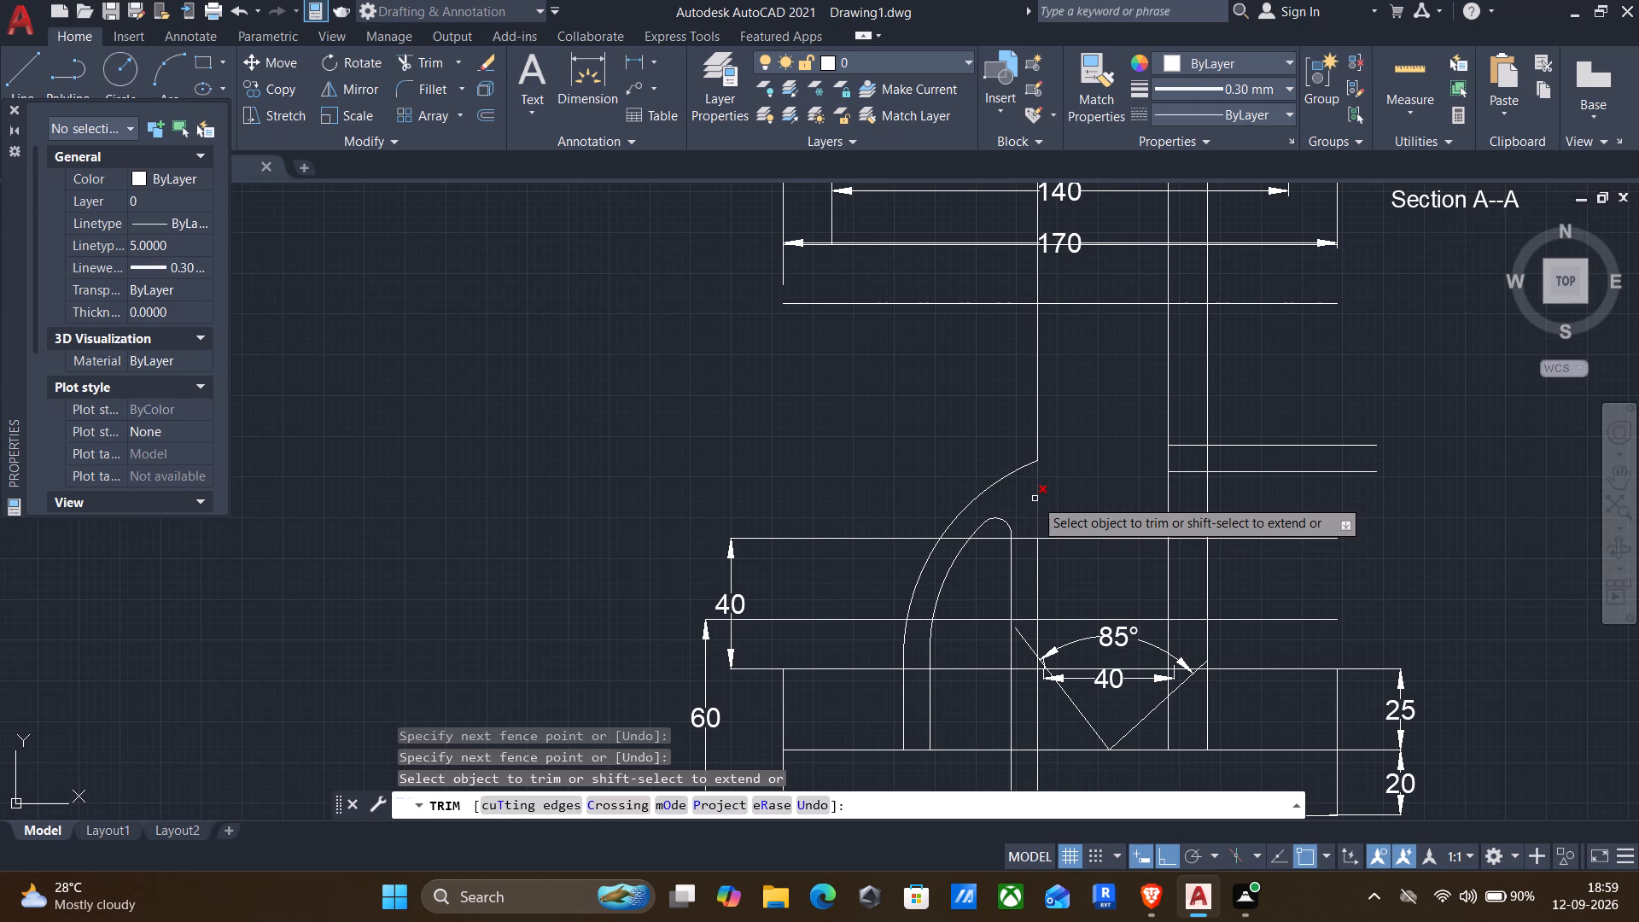
click(1035, 499)
click(1044, 592)
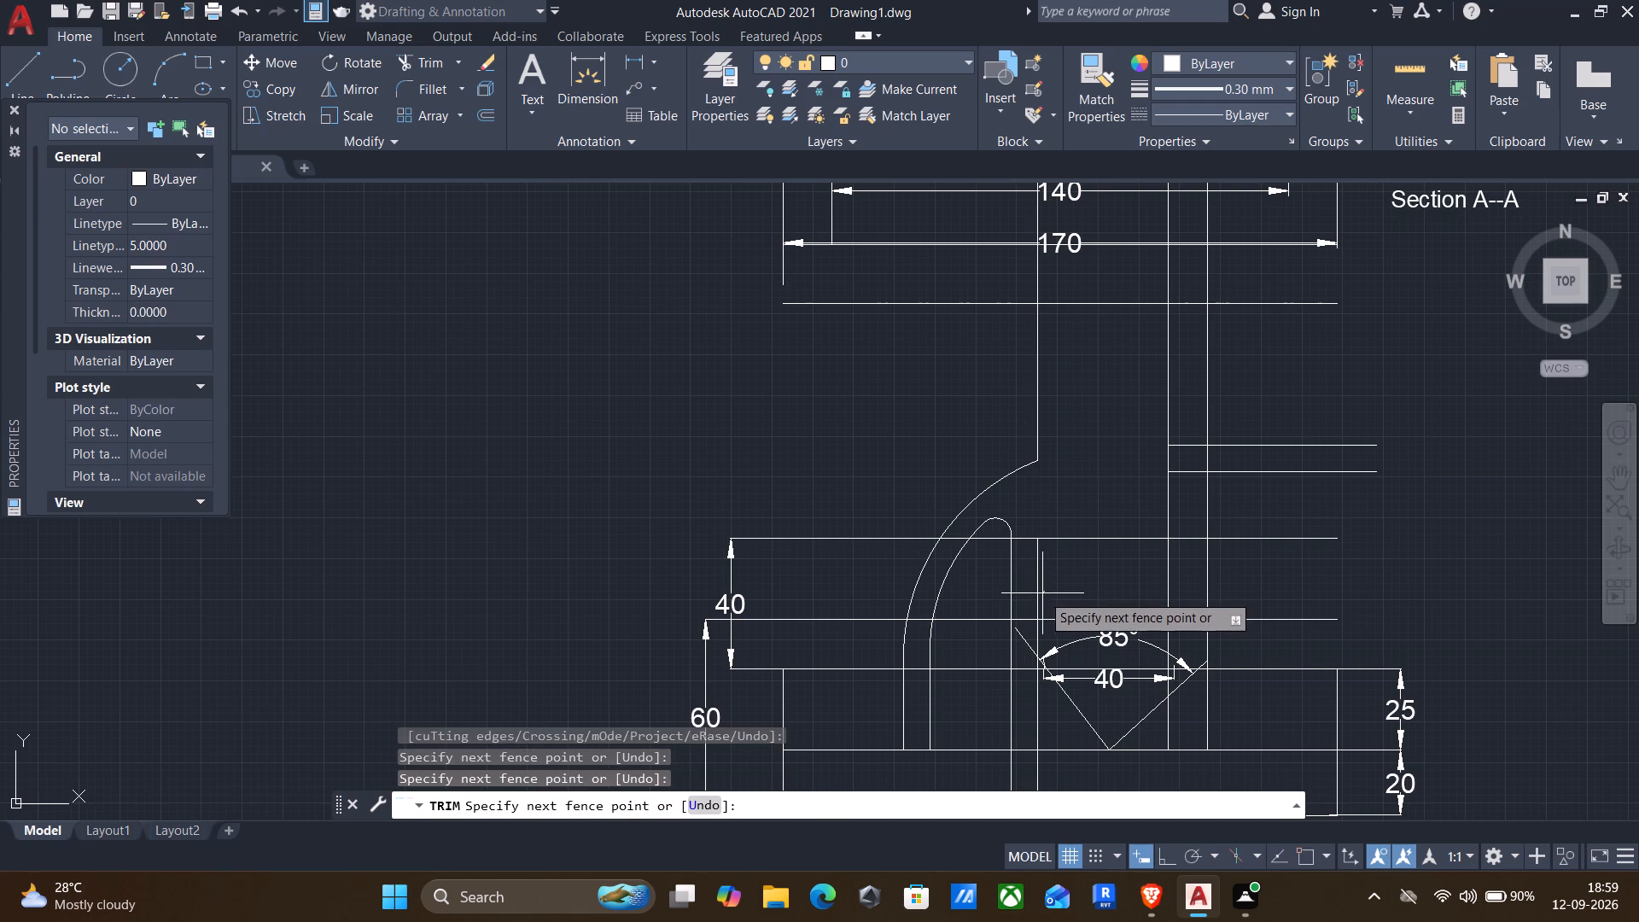
click(1027, 606)
Trim the horizontal line at the top of the 40 height dimension, removing everything beyond the inner wall's rounded tip.
drag(1072, 588, 1092, 481)
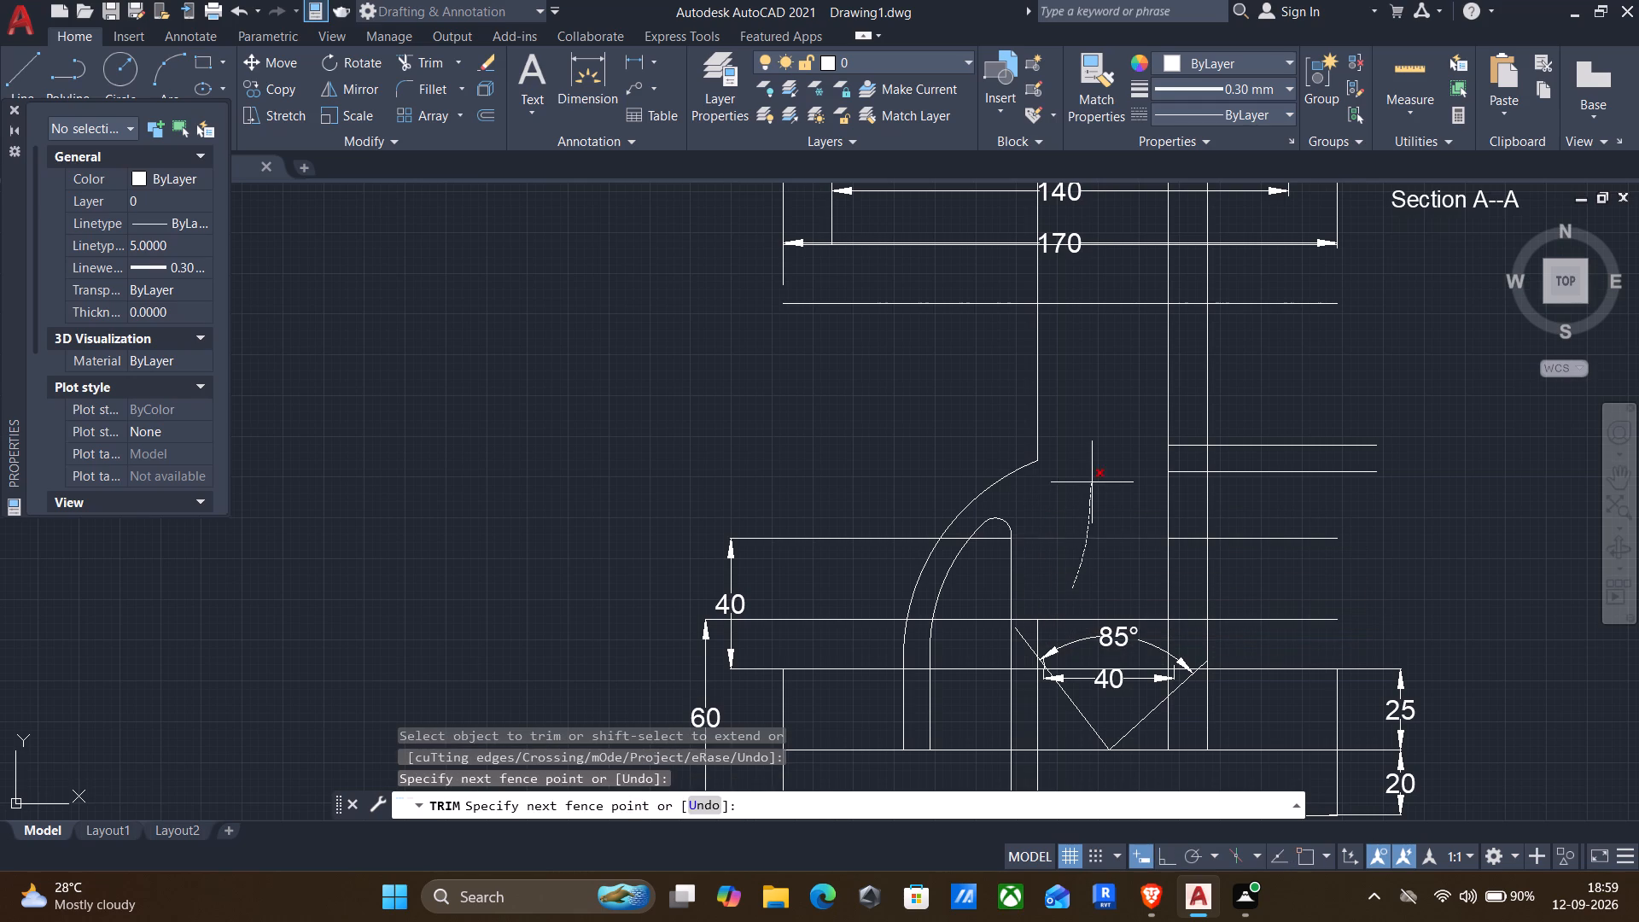
drag(1092, 481, 1092, 481)
drag(1189, 552, 1184, 513)
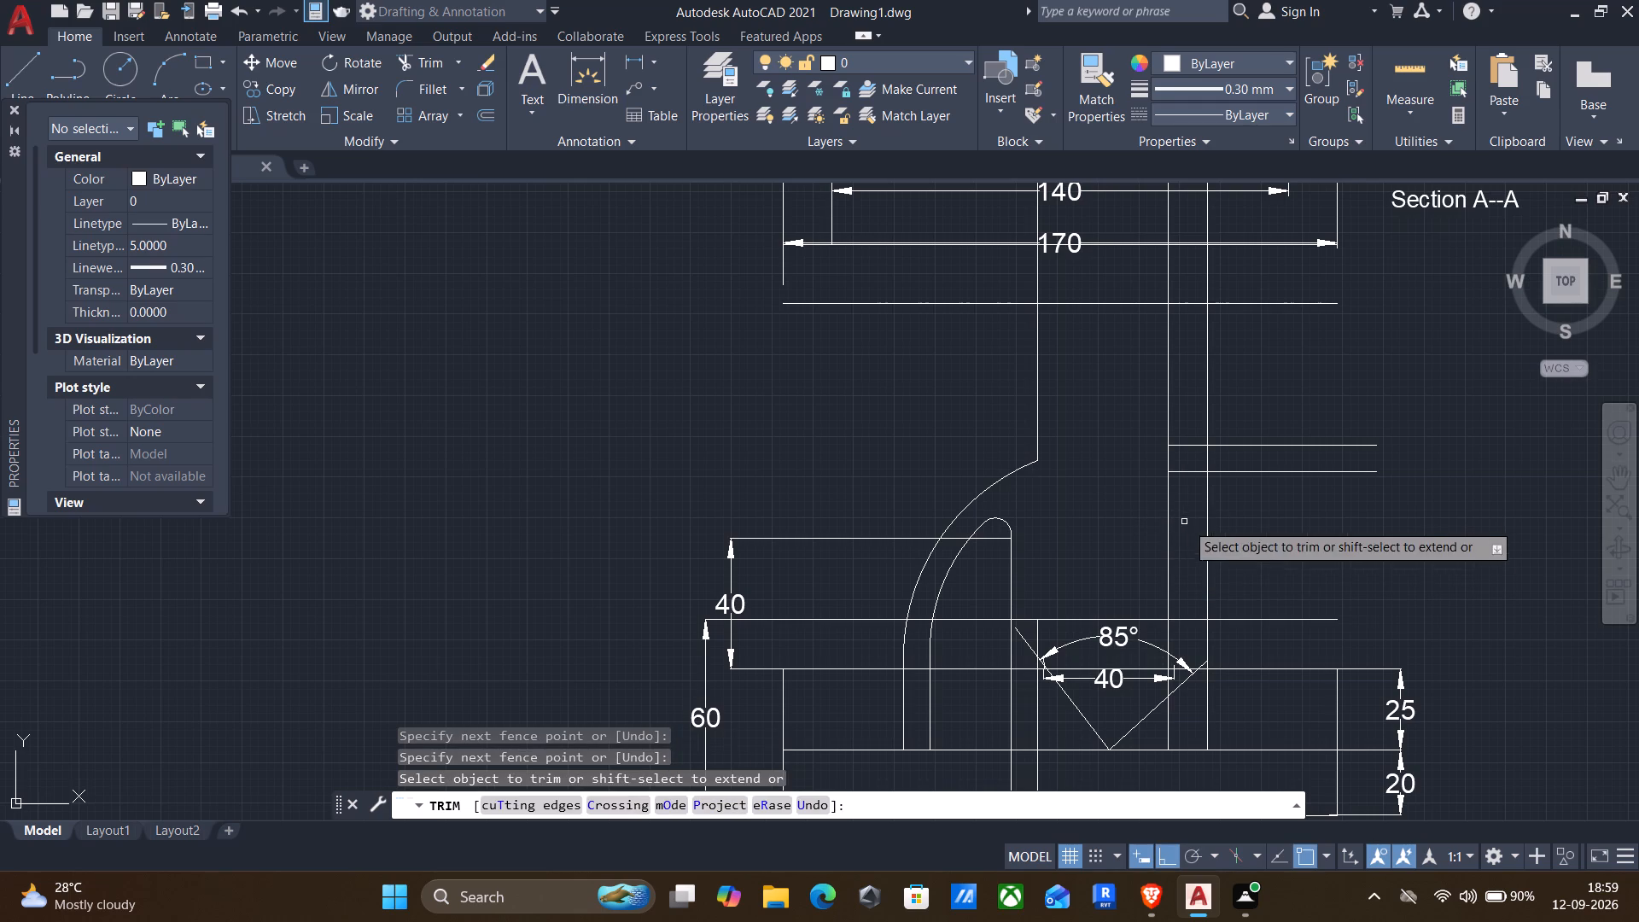
drag(1231, 566, 1239, 495)
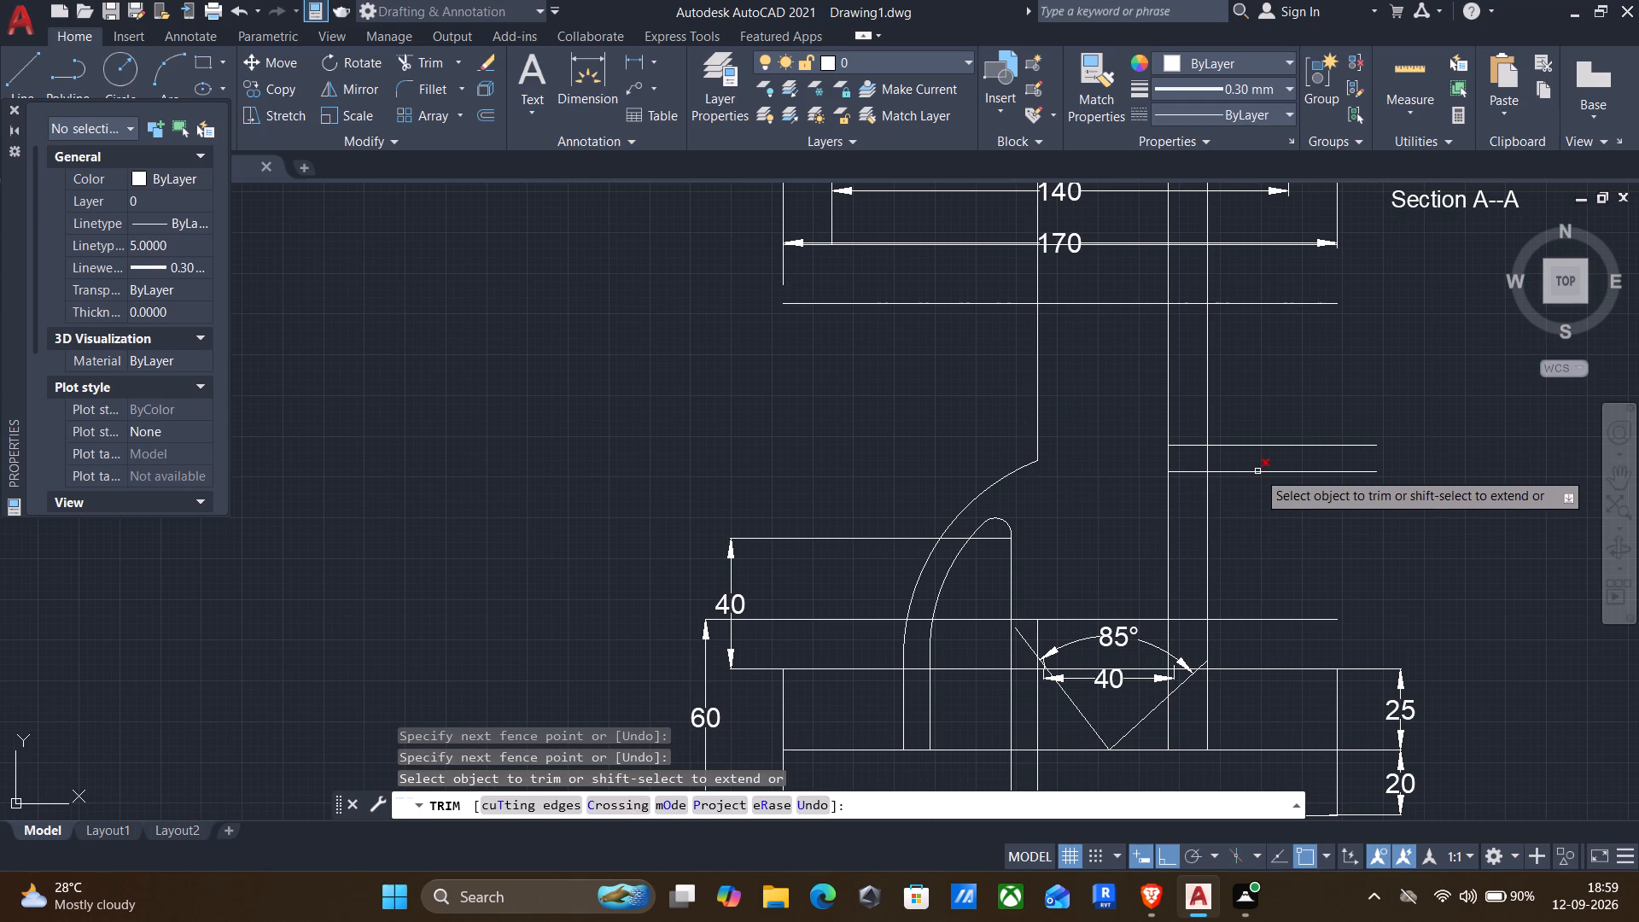
Trim away the remaining pieces of the two parallel horizontals between and beyond the two long vertical lines, and end the trim.
scroll(1257, 469, down, 1)
middle_drag(1260, 493, 1256, 490)
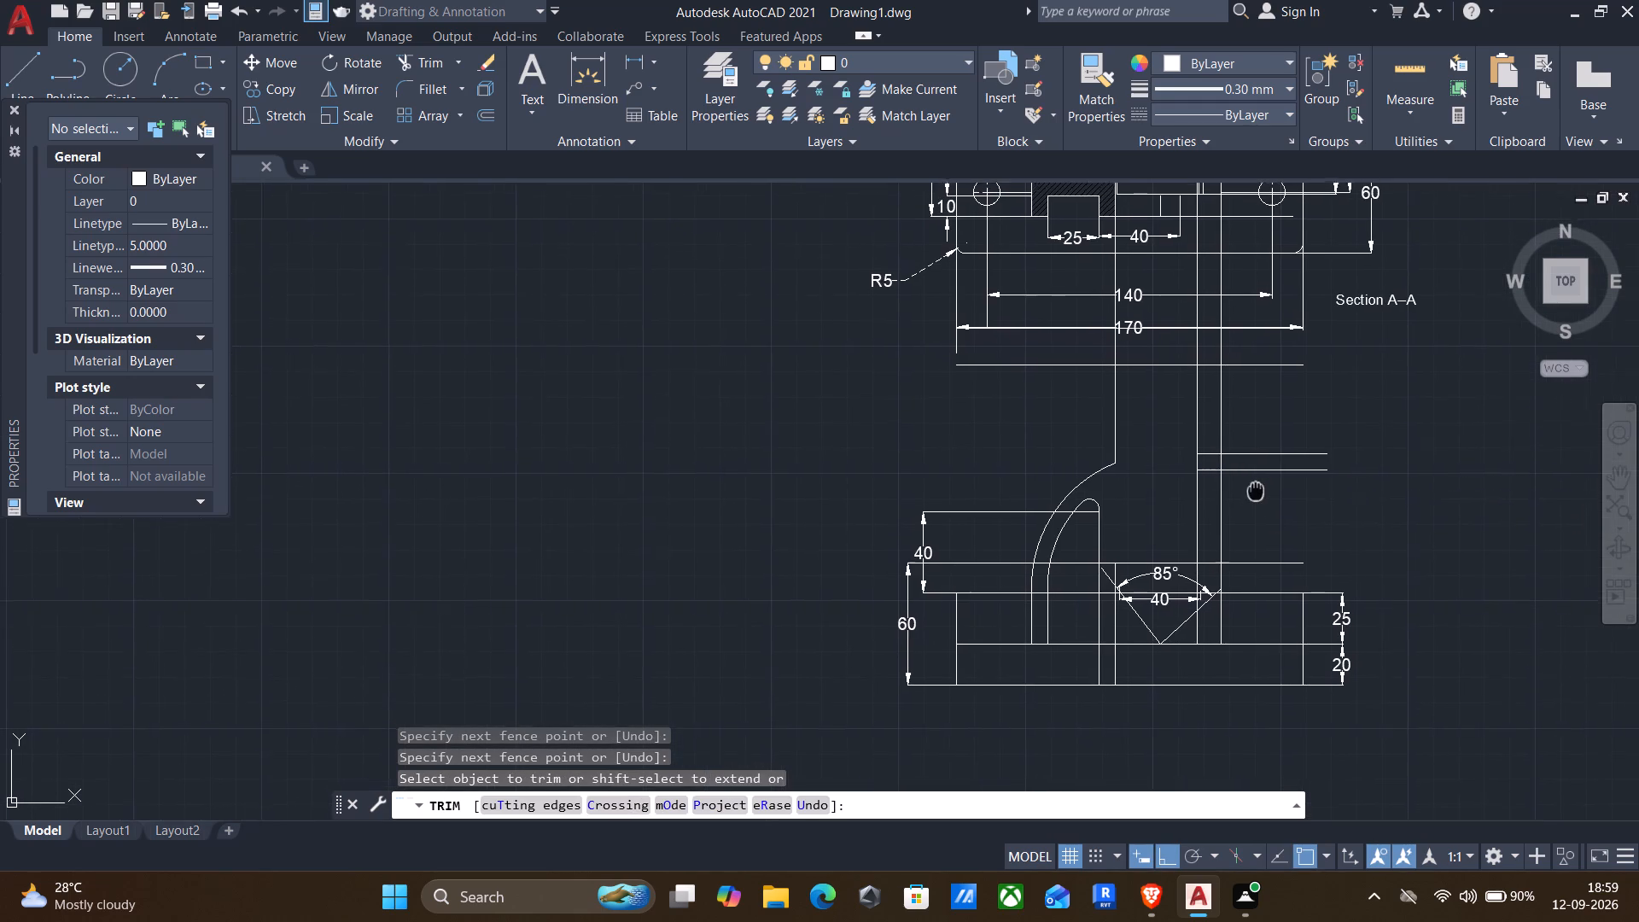
middle_drag(1256, 490, 1267, 459)
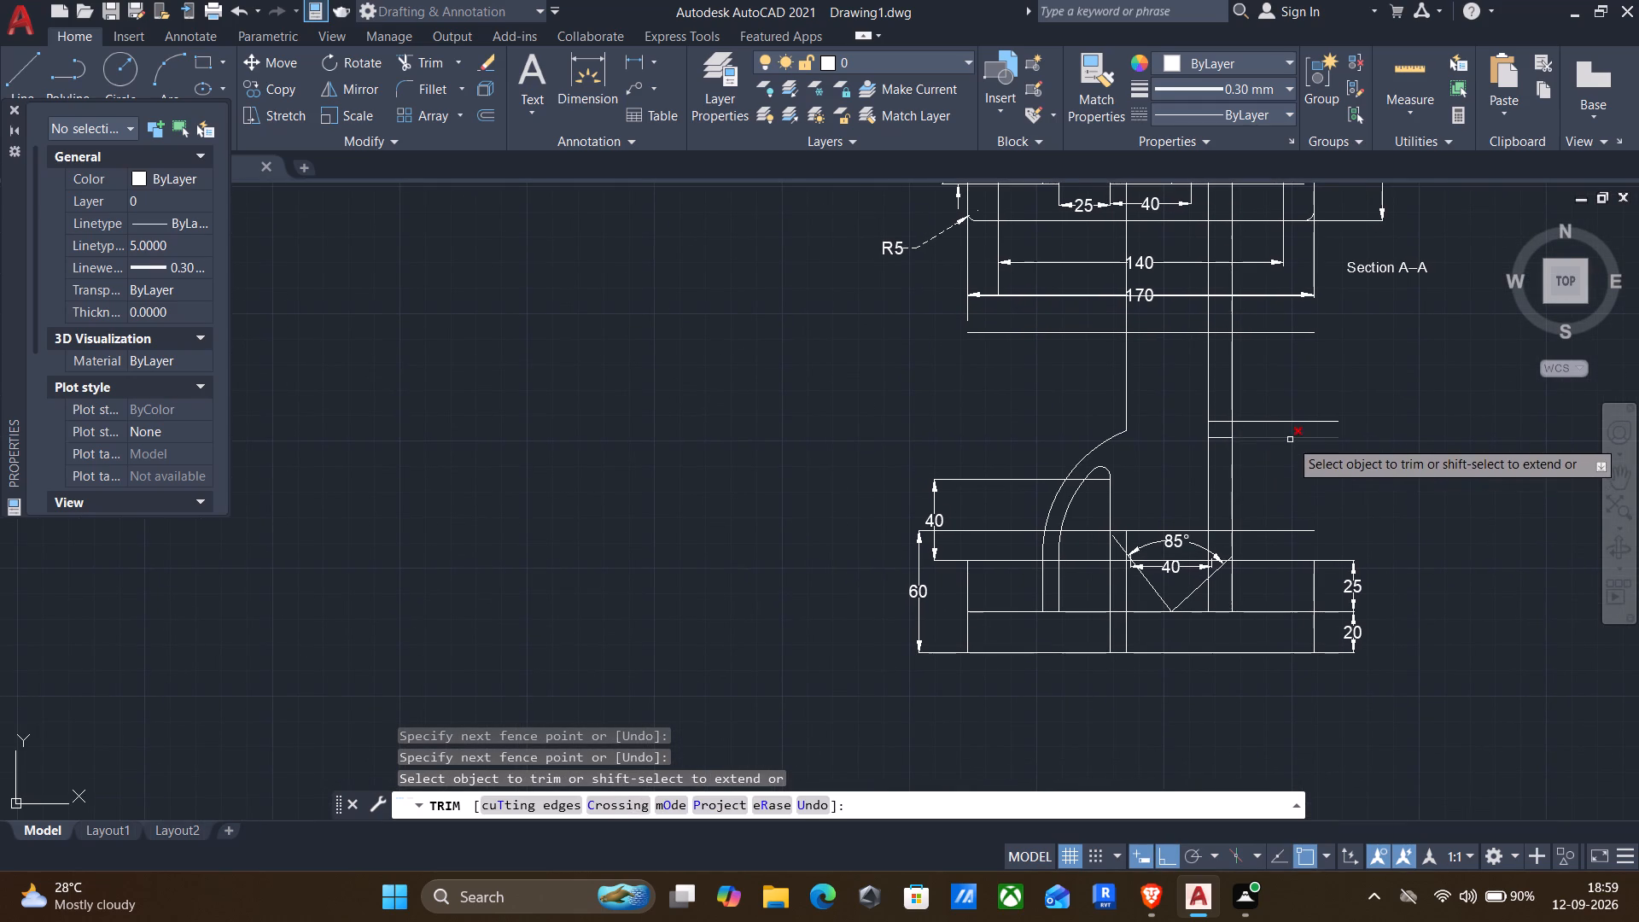
drag(1292, 460, 1287, 369)
scroll(1235, 417, up, 3)
drag(1182, 407, 1166, 537)
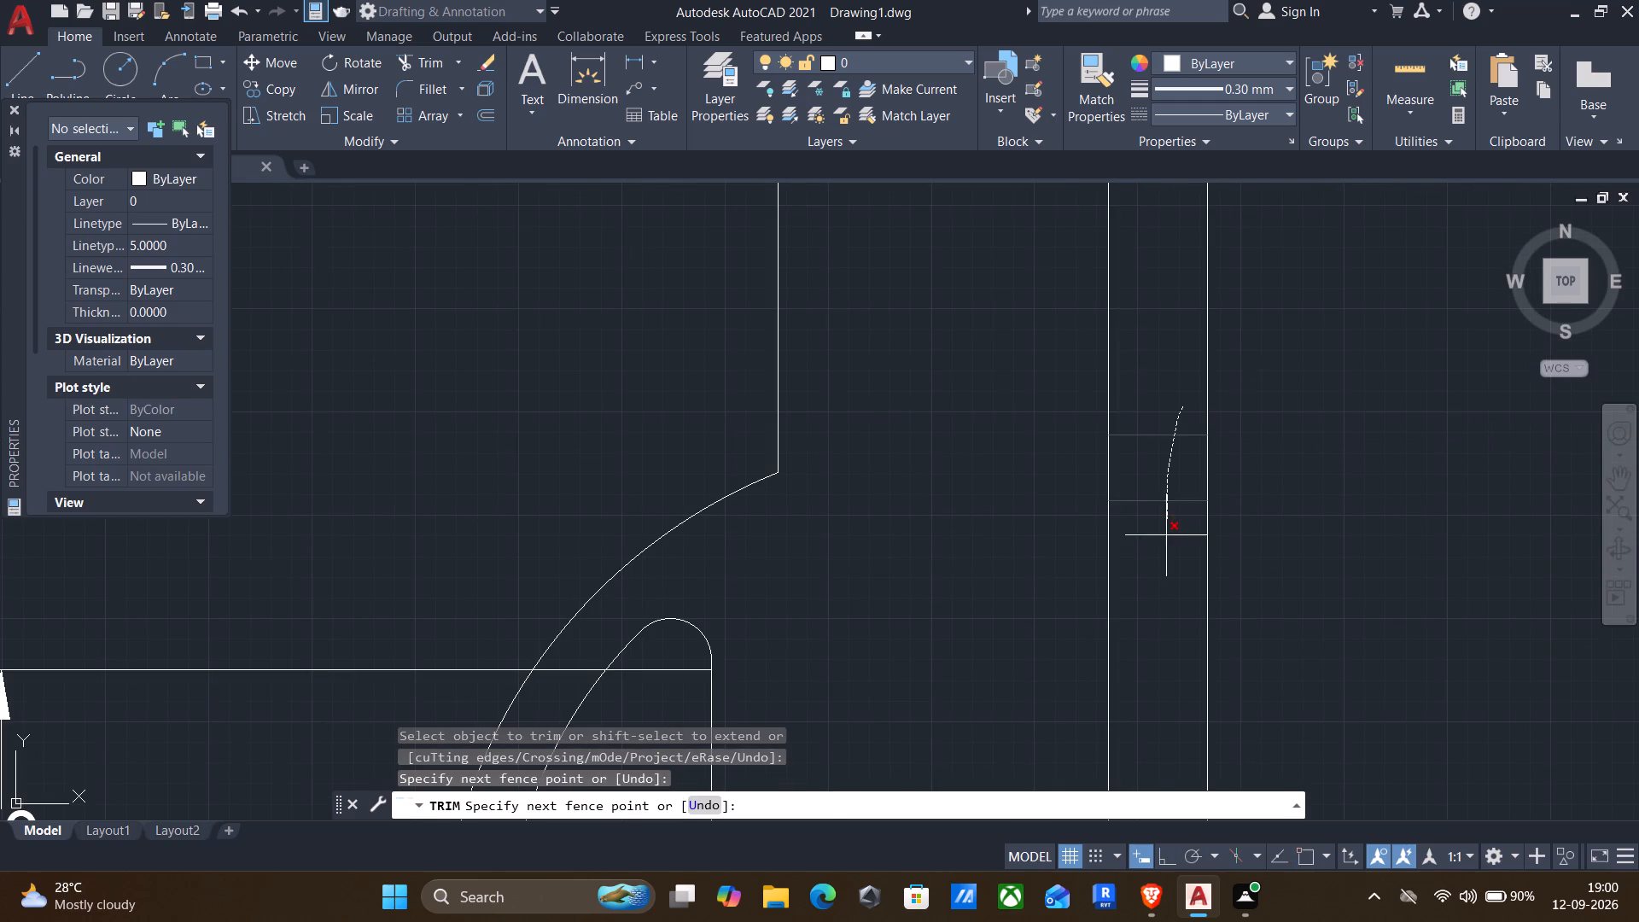
drag(1166, 537, 1166, 551)
scroll(1210, 561, down, 2)
middle_drag(1286, 571, 1317, 536)
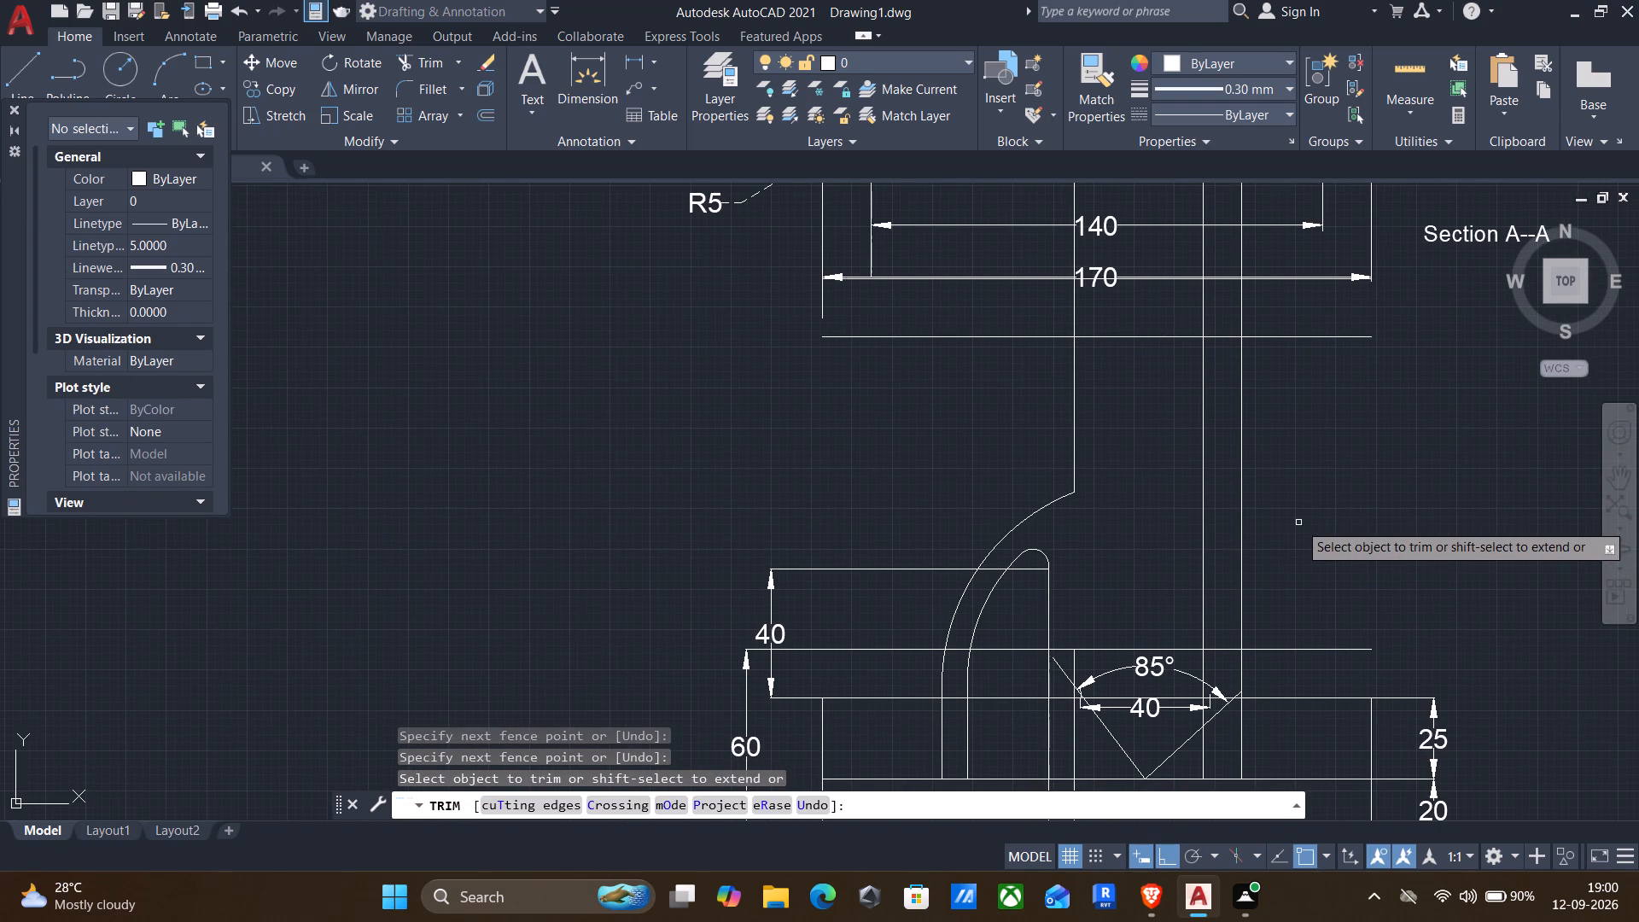
key(Escape)
Set the current linetype to HIDDEN2 and draw a vertical line in the empty area beside the 40 height dimension.
middle_drag(1312, 550, 1224, 397)
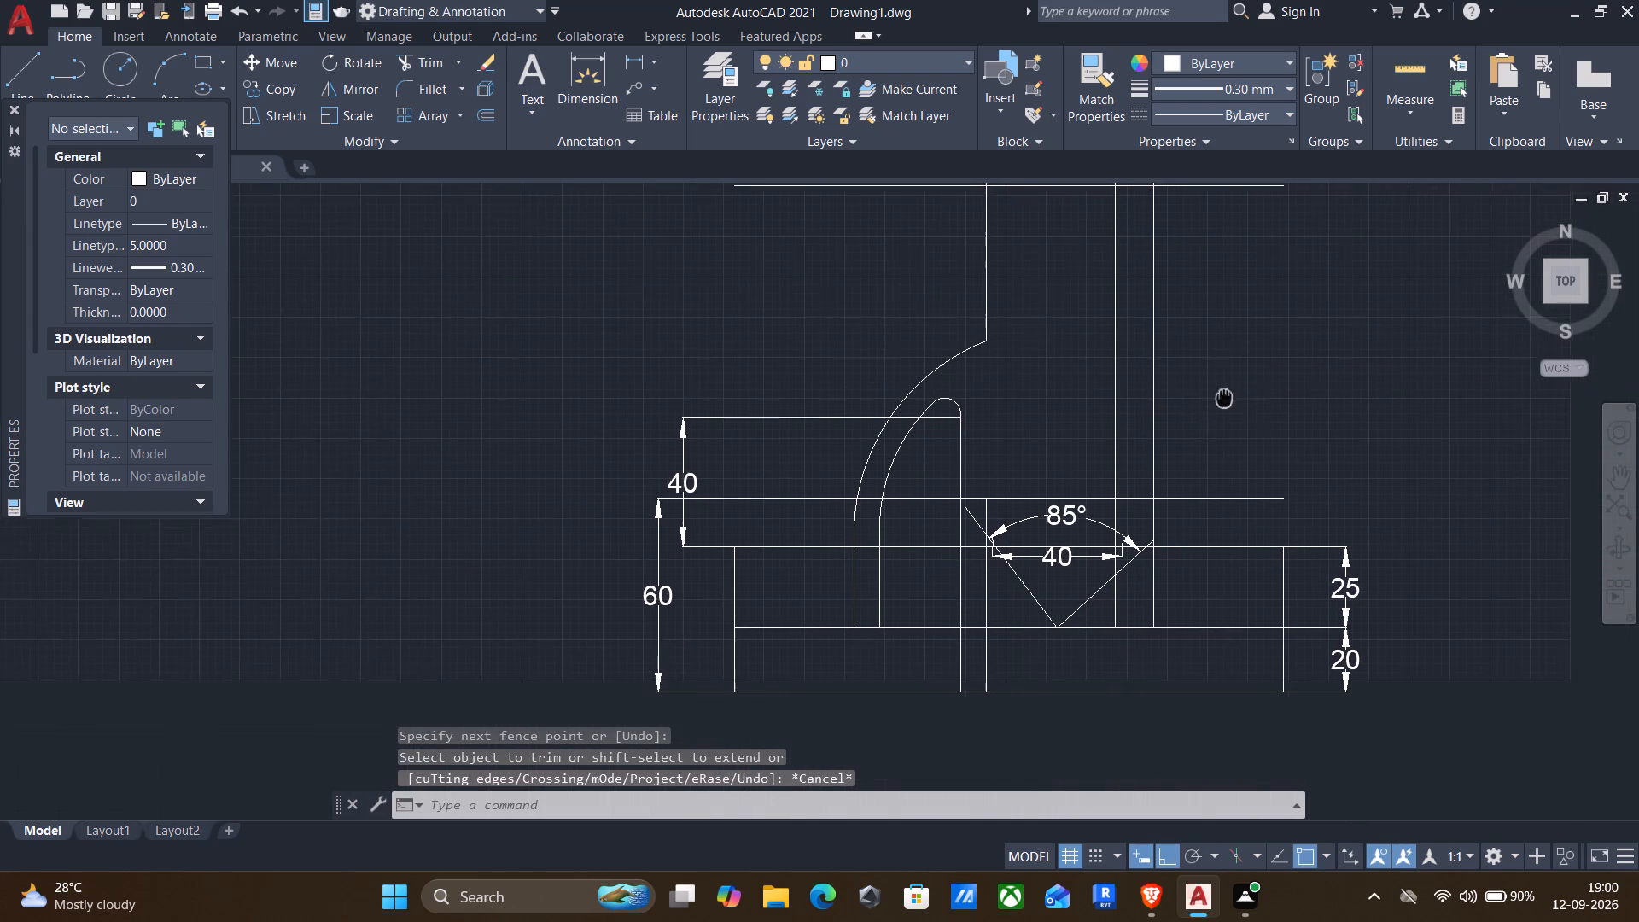
middle_drag(1224, 397, 1224, 396)
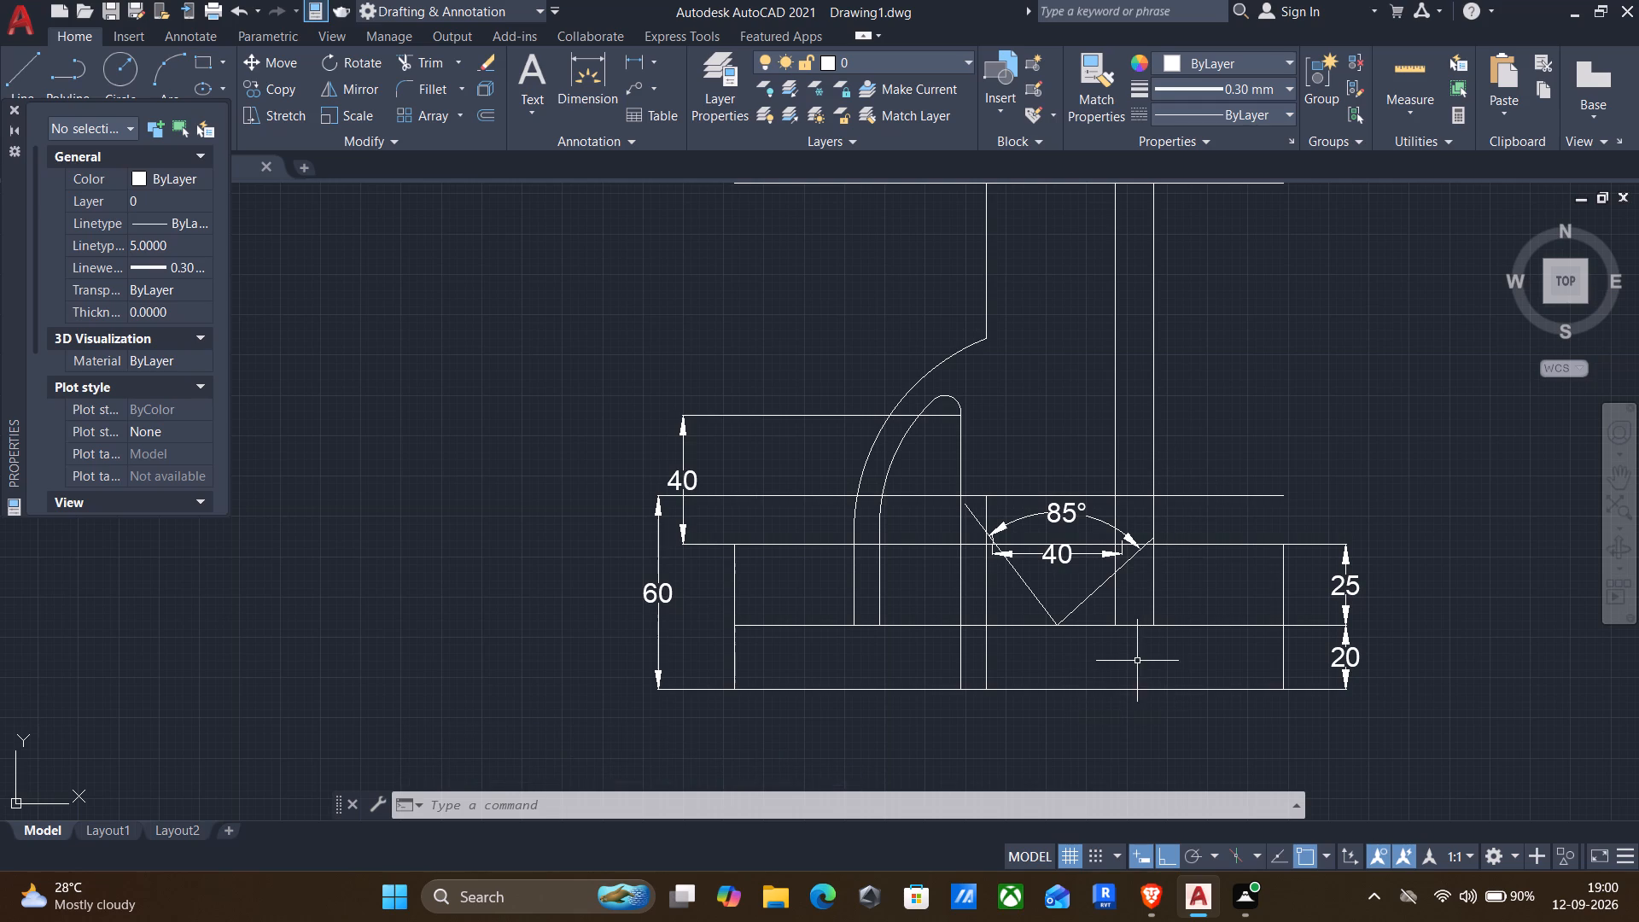
middle_drag(1134, 651, 1088, 654)
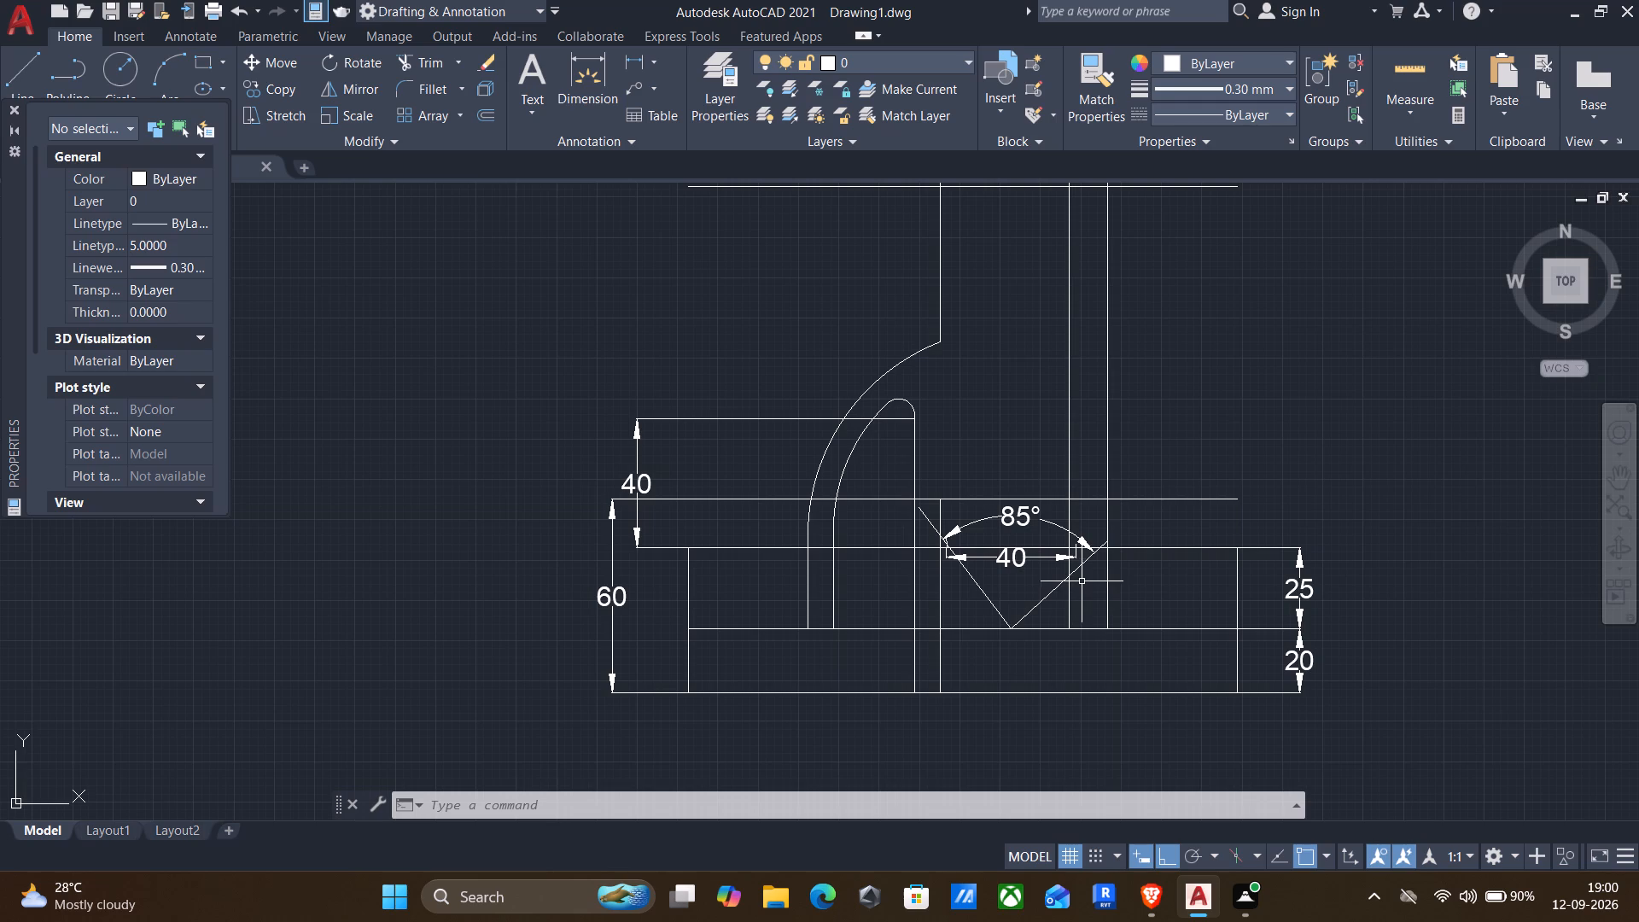
click(1217, 115)
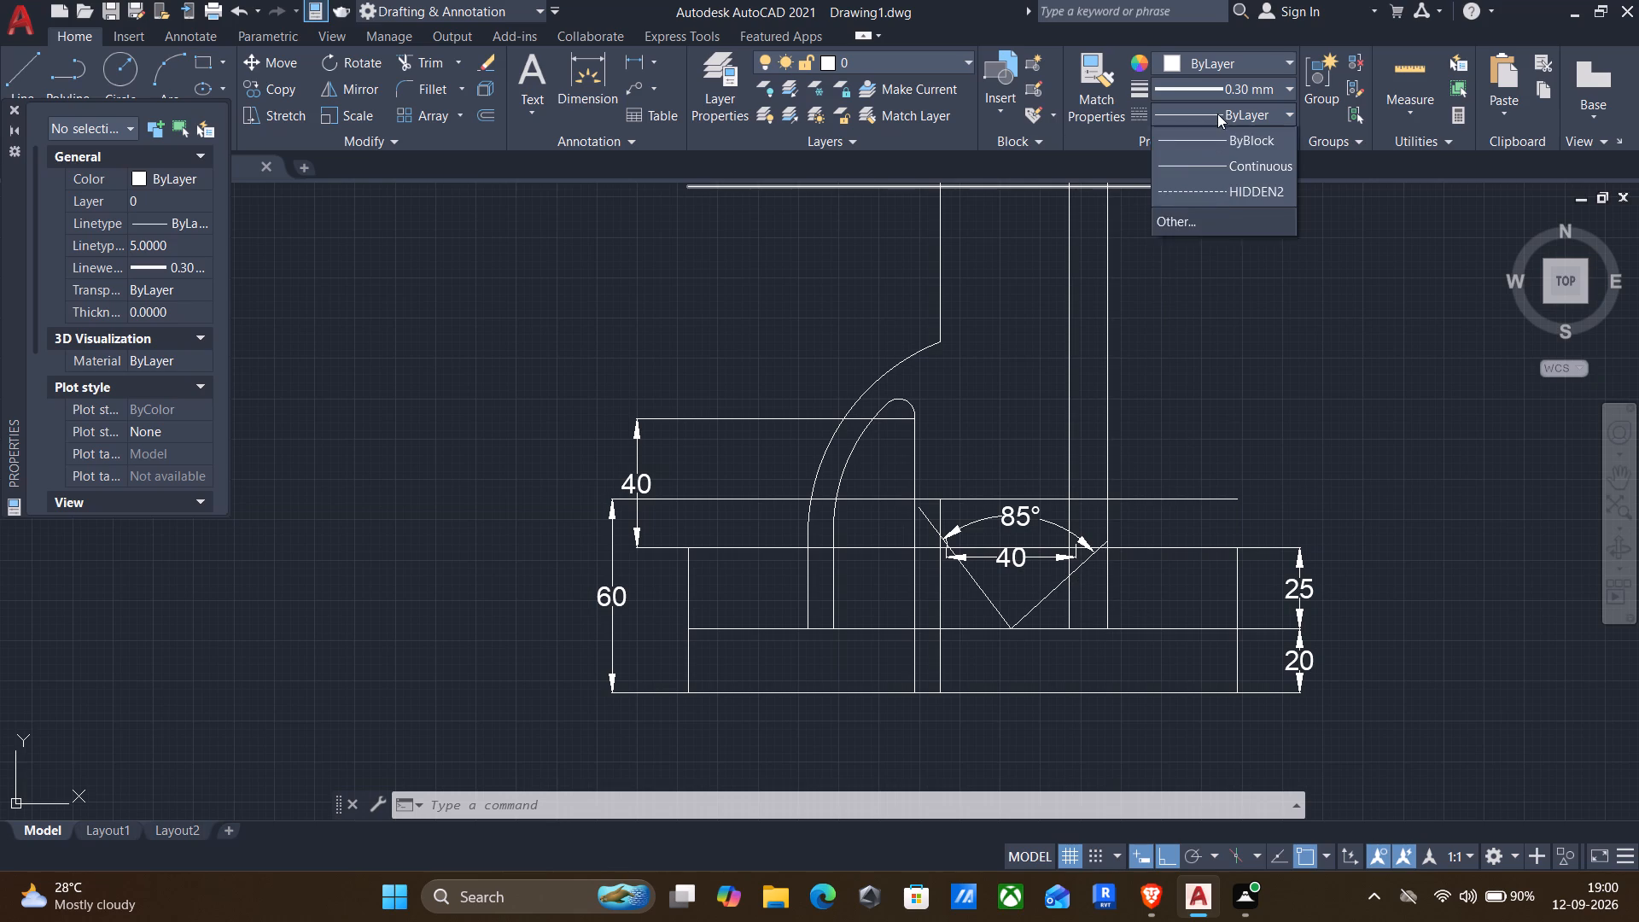
click(1225, 212)
key(l)
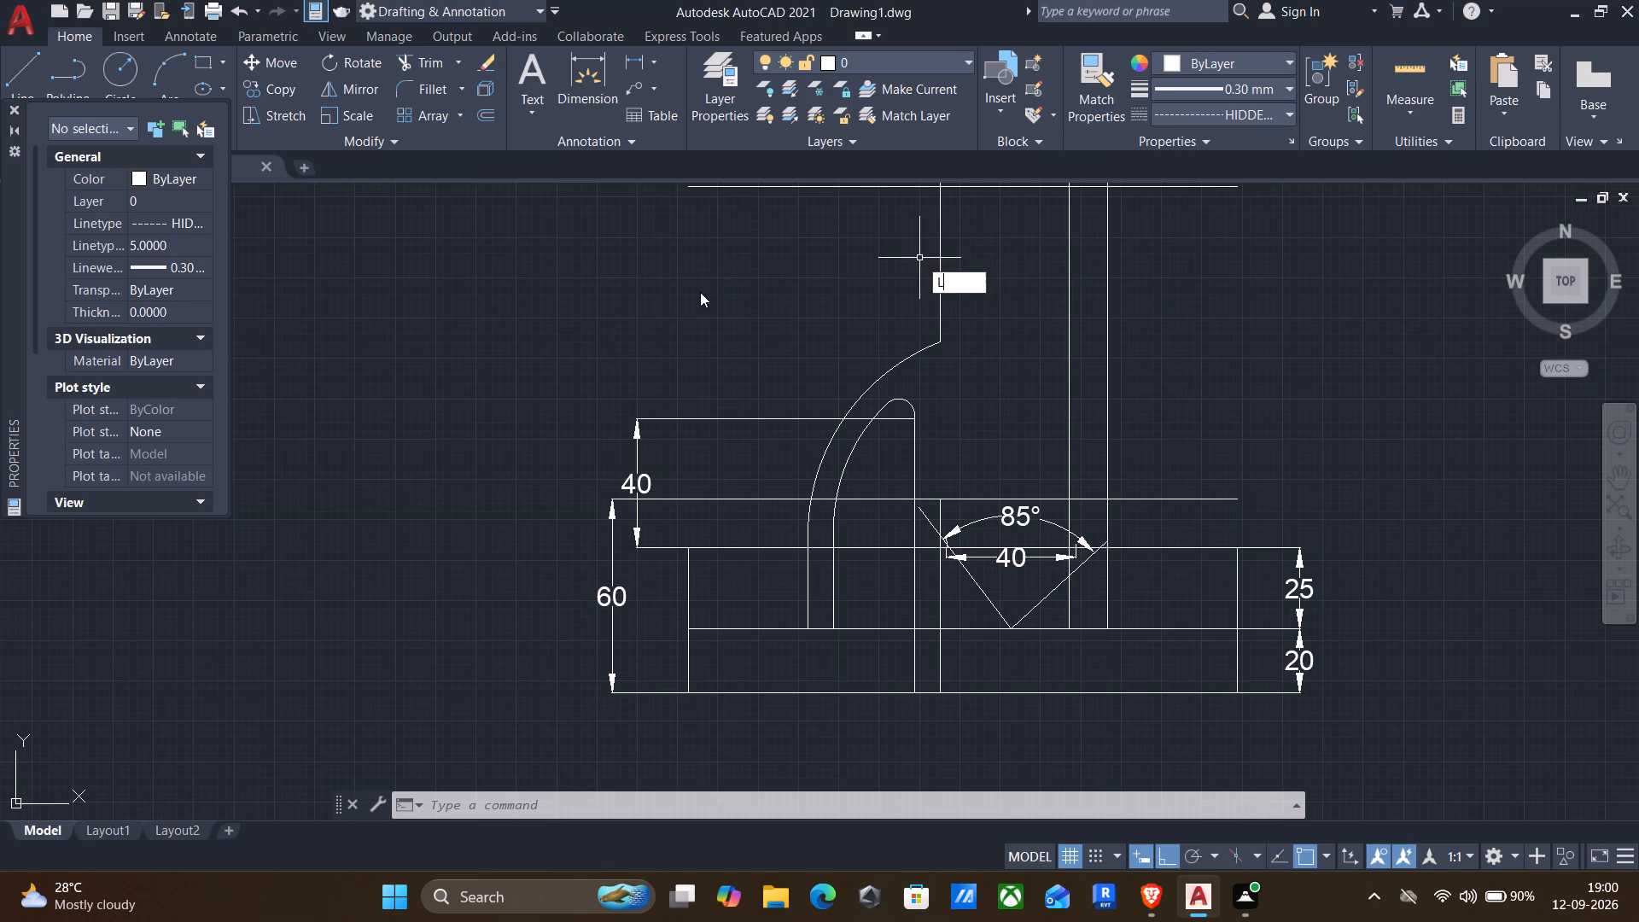
key(Return)
click(490, 306)
click(444, 503)
key(Return)
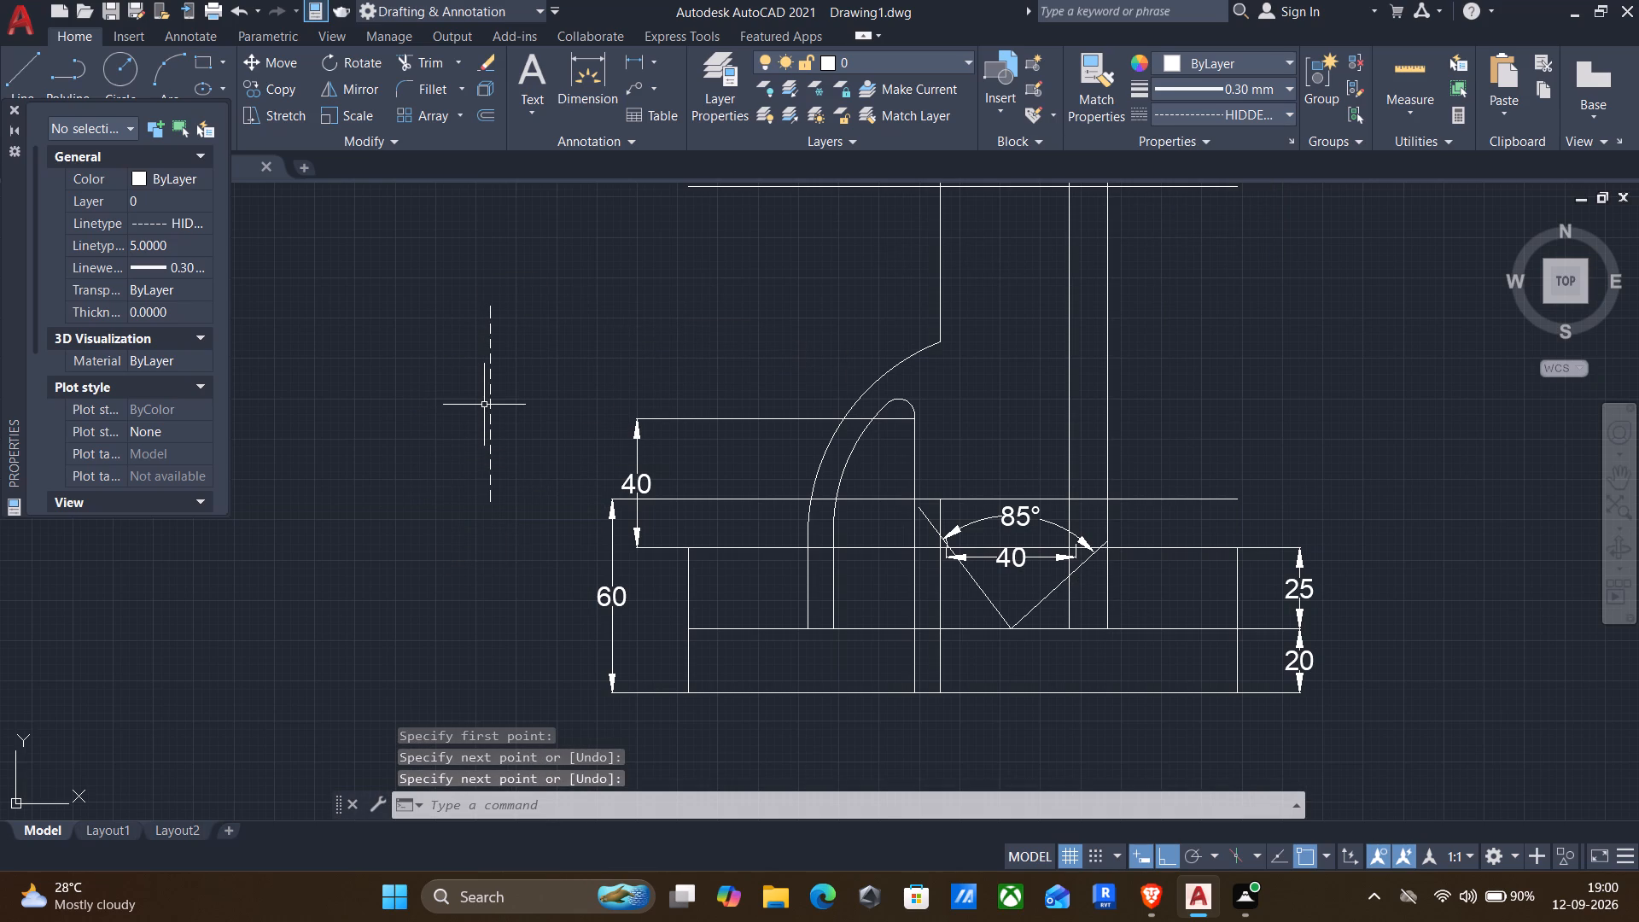
Draw a vertical HIDDEN2 line from the base block's top edge to its bottom edge, along the vertical beside the 85° V's left arm.
key(l)
key(Return)
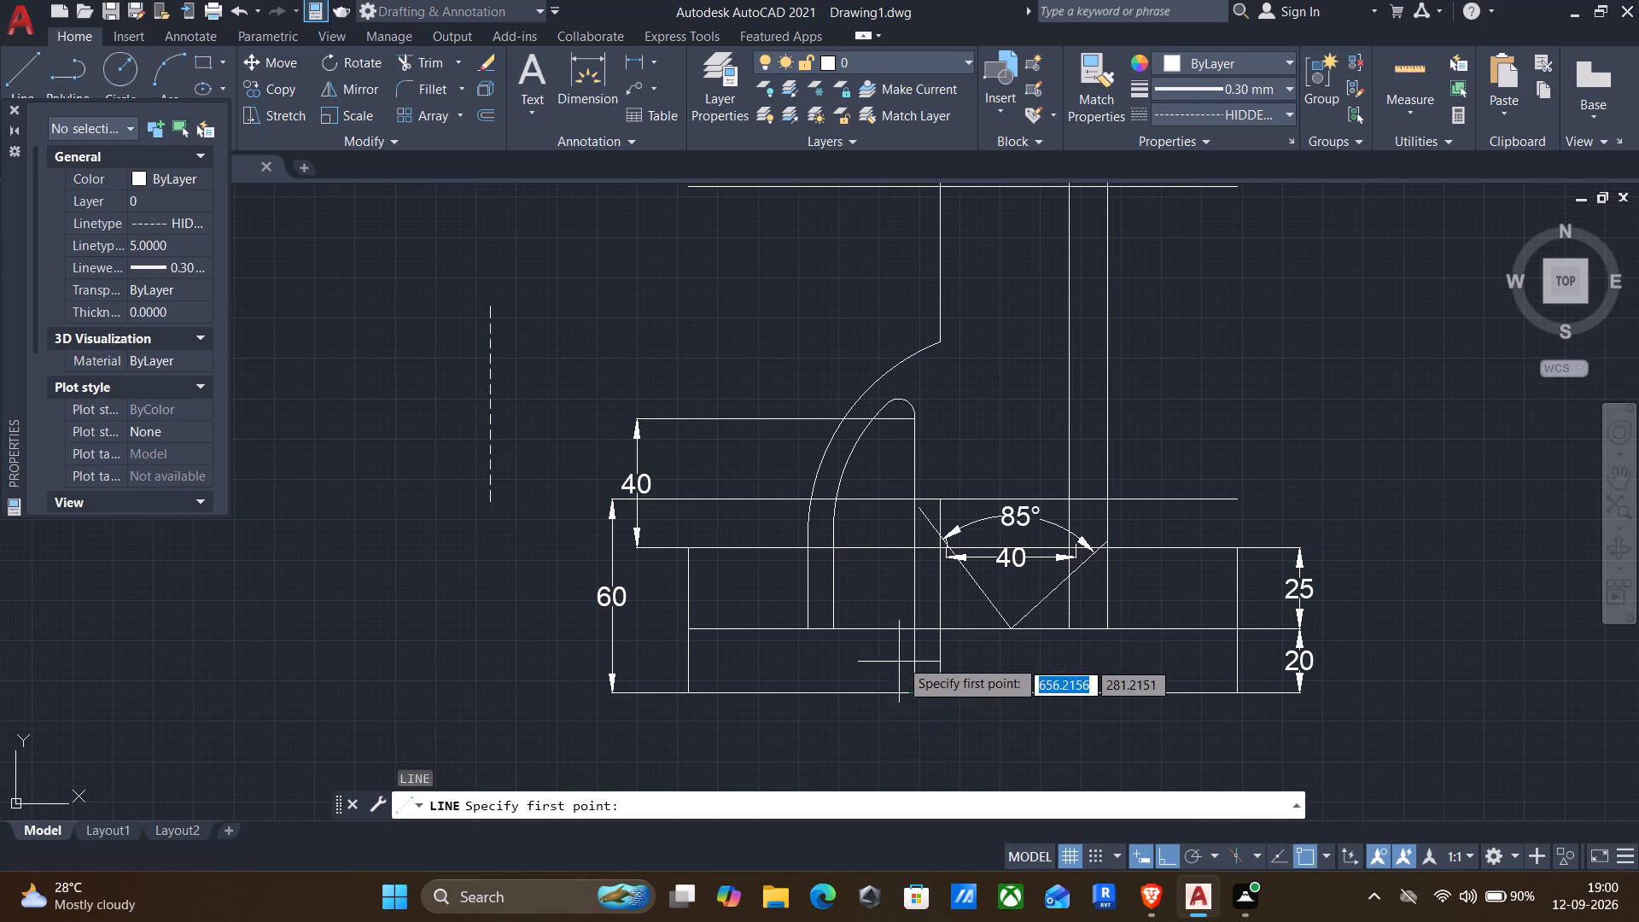
scroll(931, 573, up, 2)
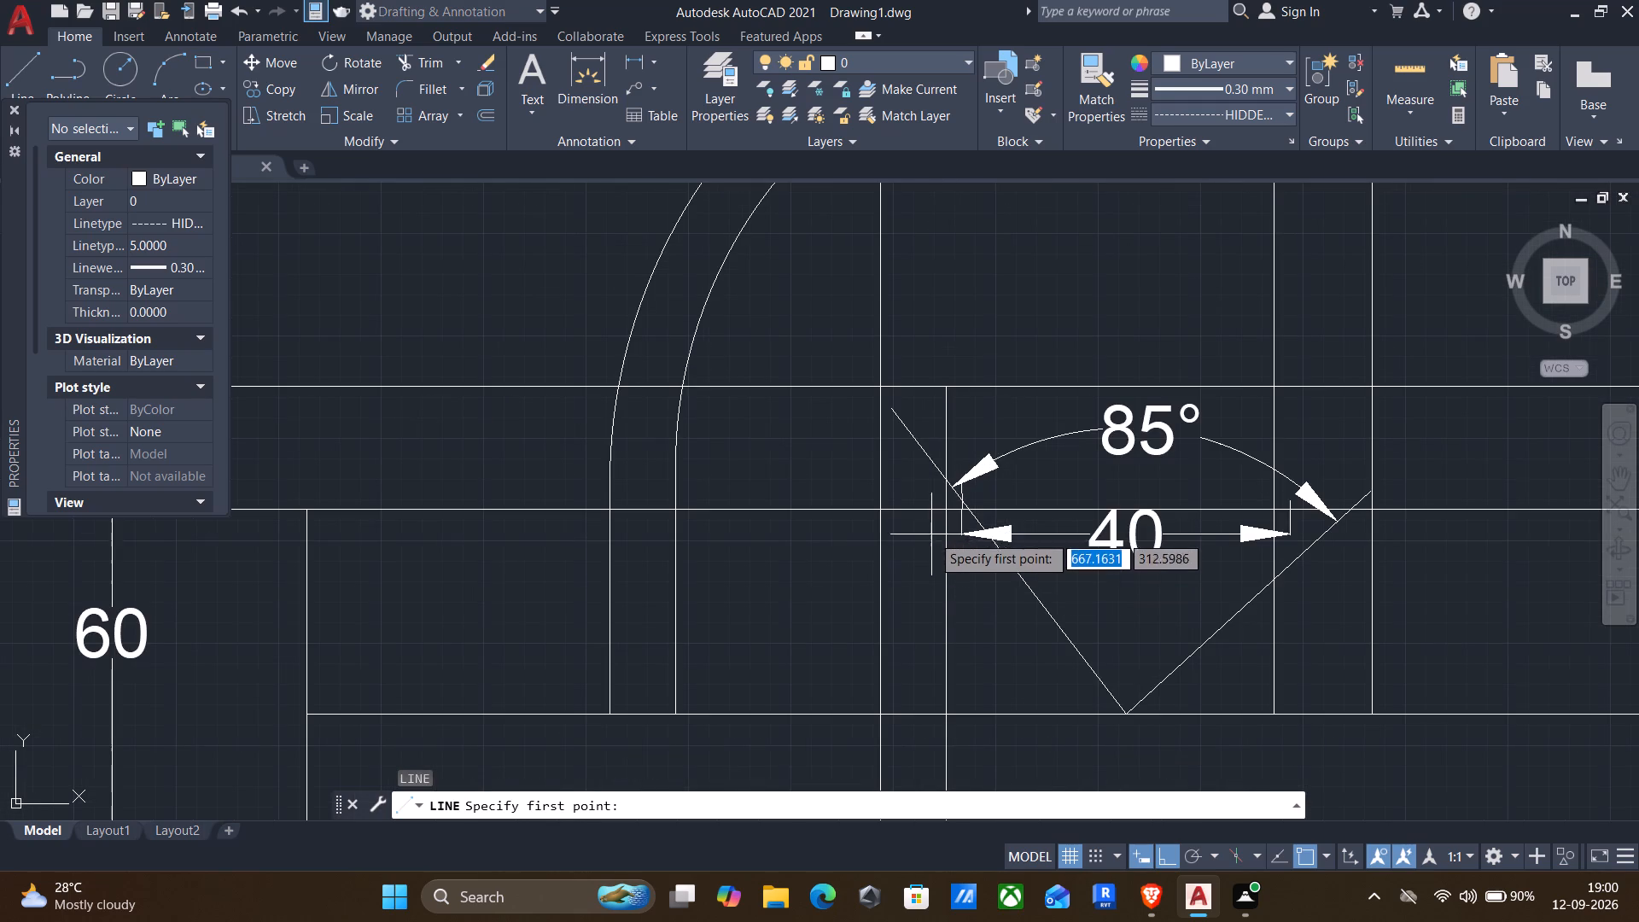
click(948, 512)
middle_drag(940, 633, 1009, 439)
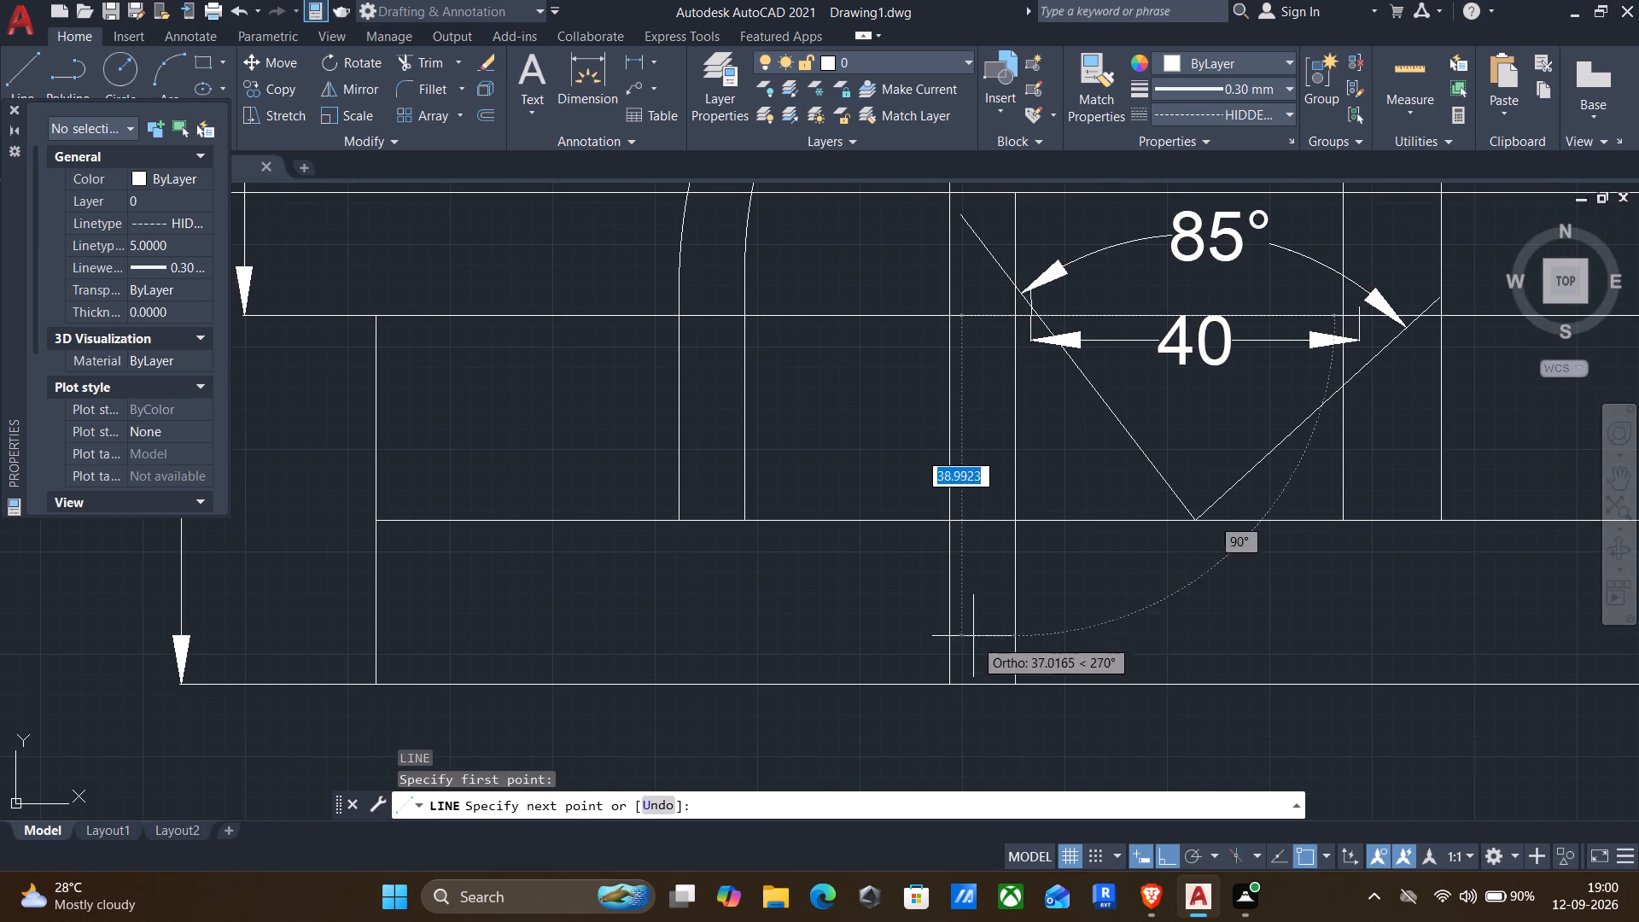
click(1016, 691)
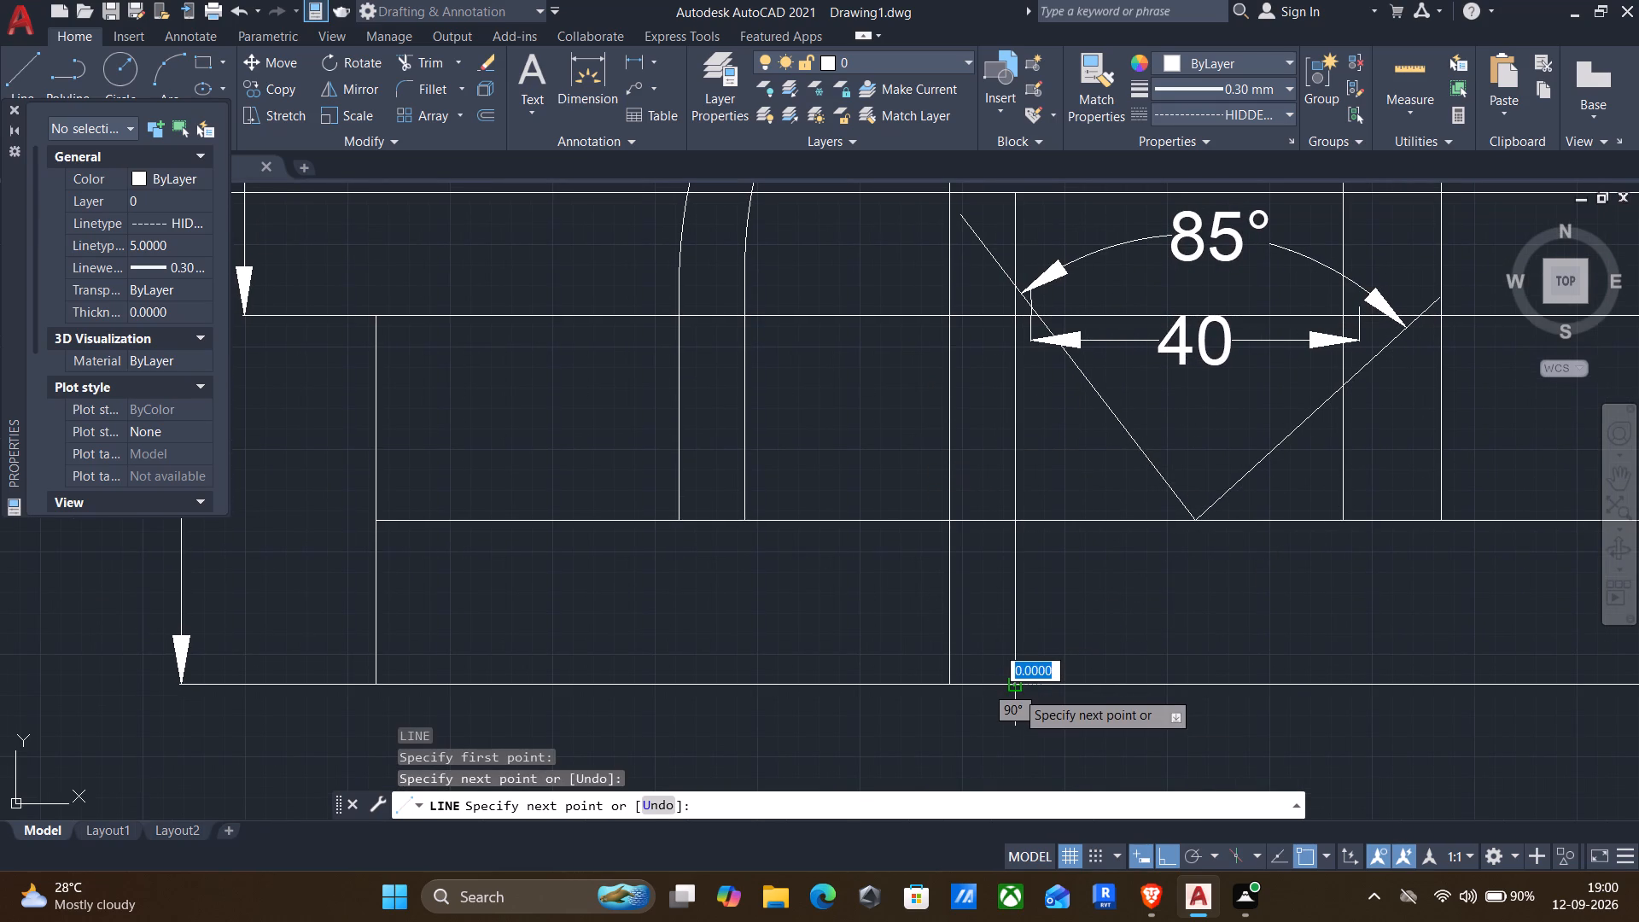
key(Escape)
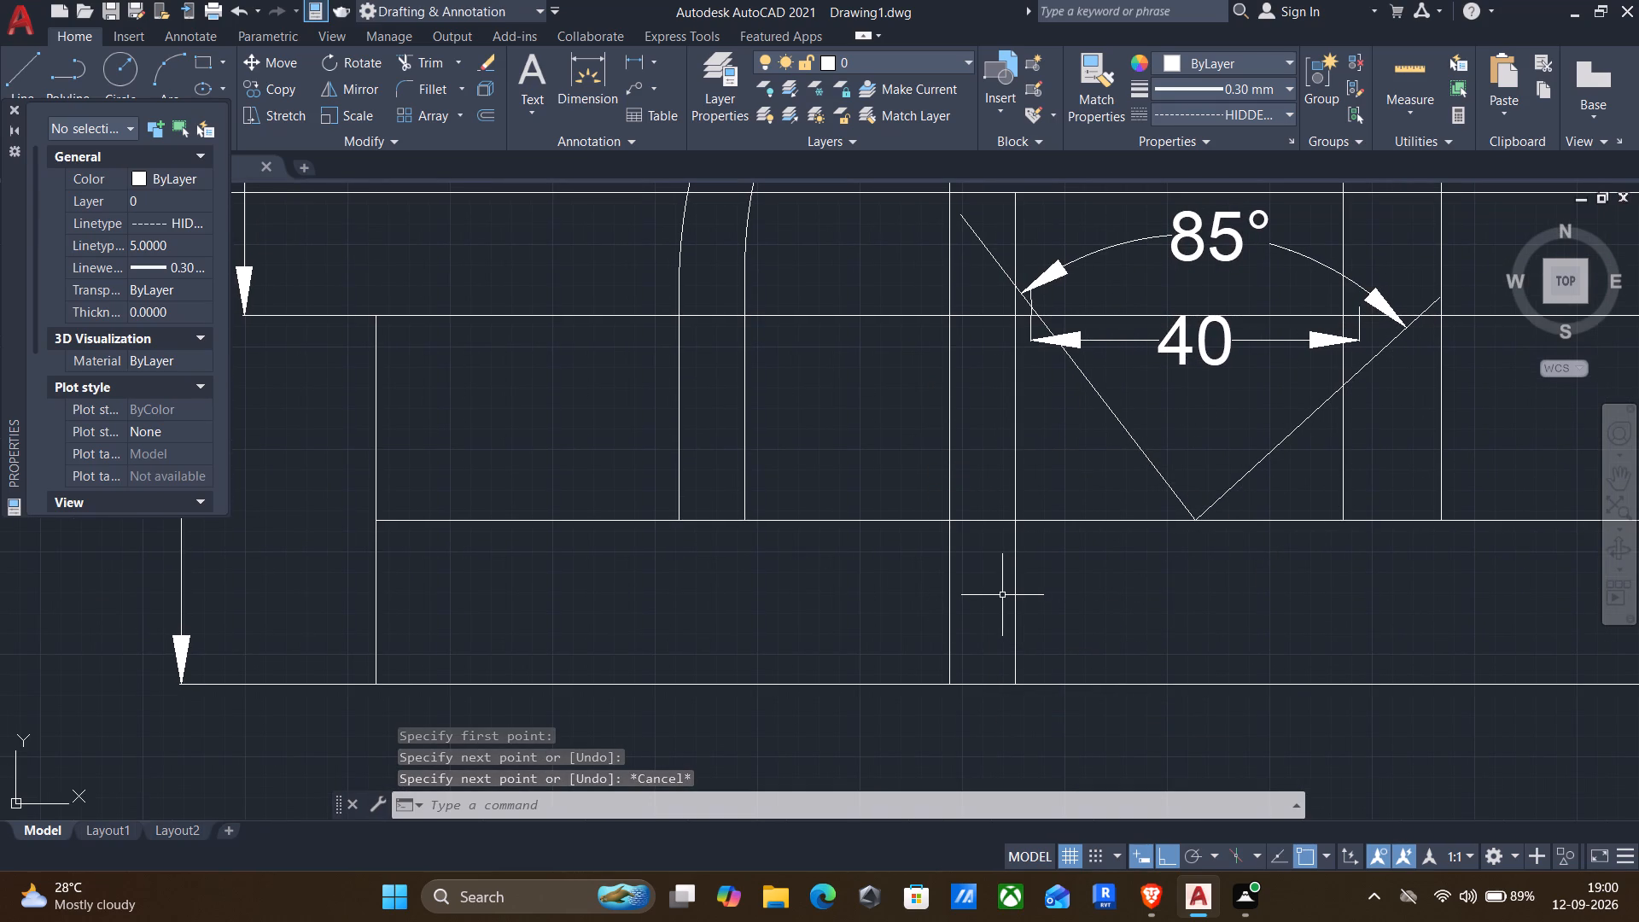
Trim away the solid vertical beside the 85° V's left arm between the base block's top and bottom edges.
key(t)
key(r)
key(Return)
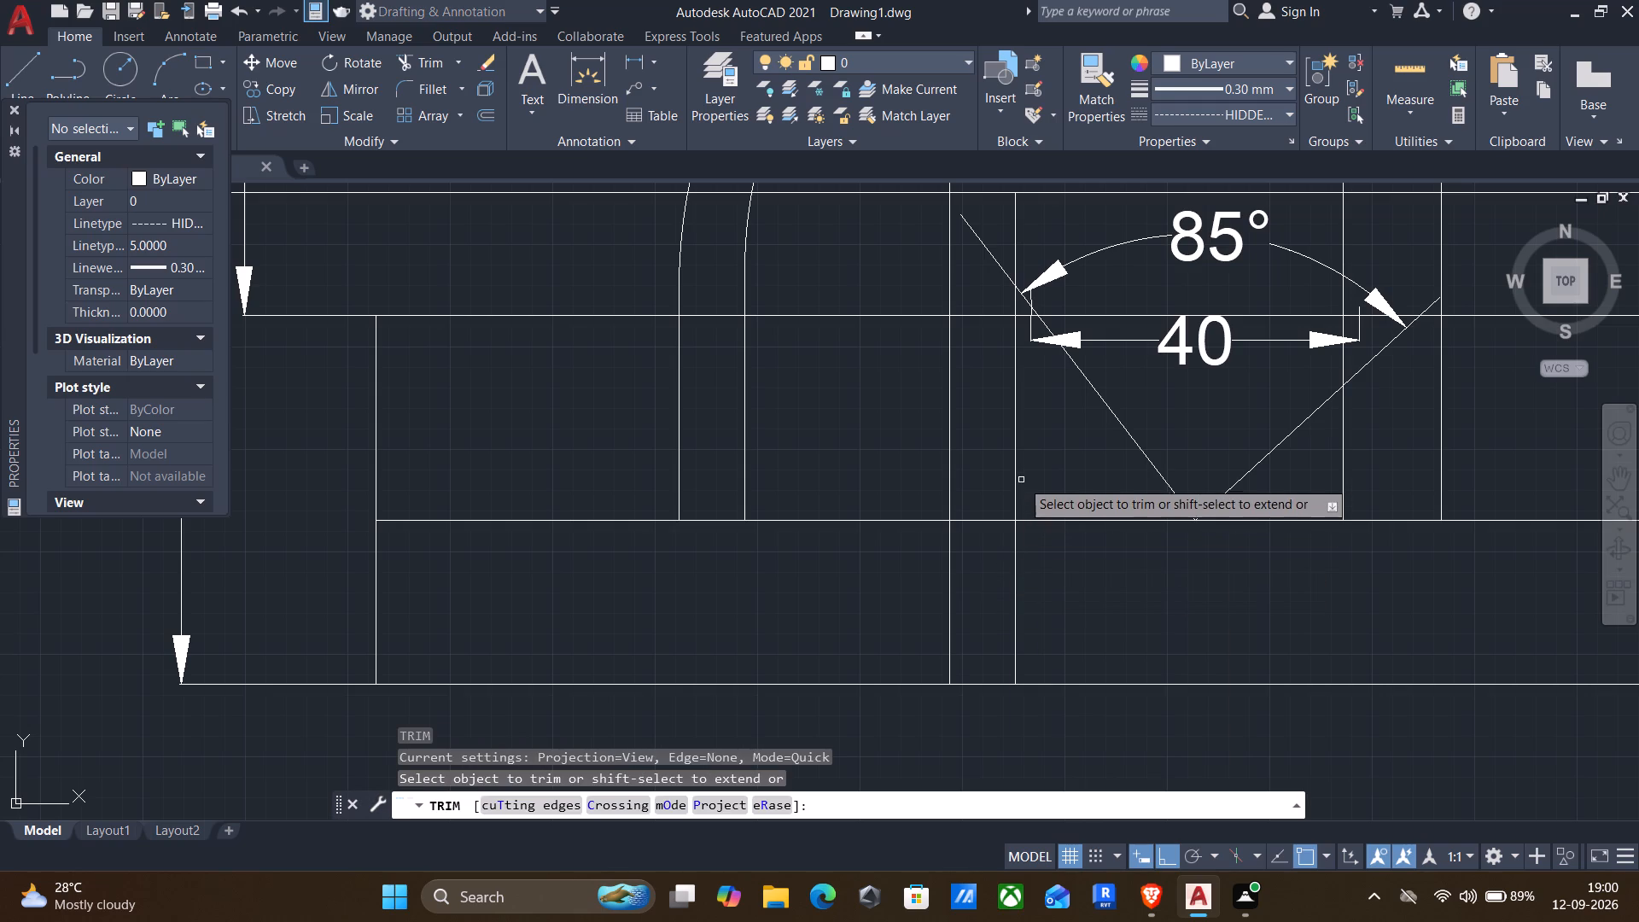
drag(1021, 464, 996, 475)
drag(1029, 573, 990, 607)
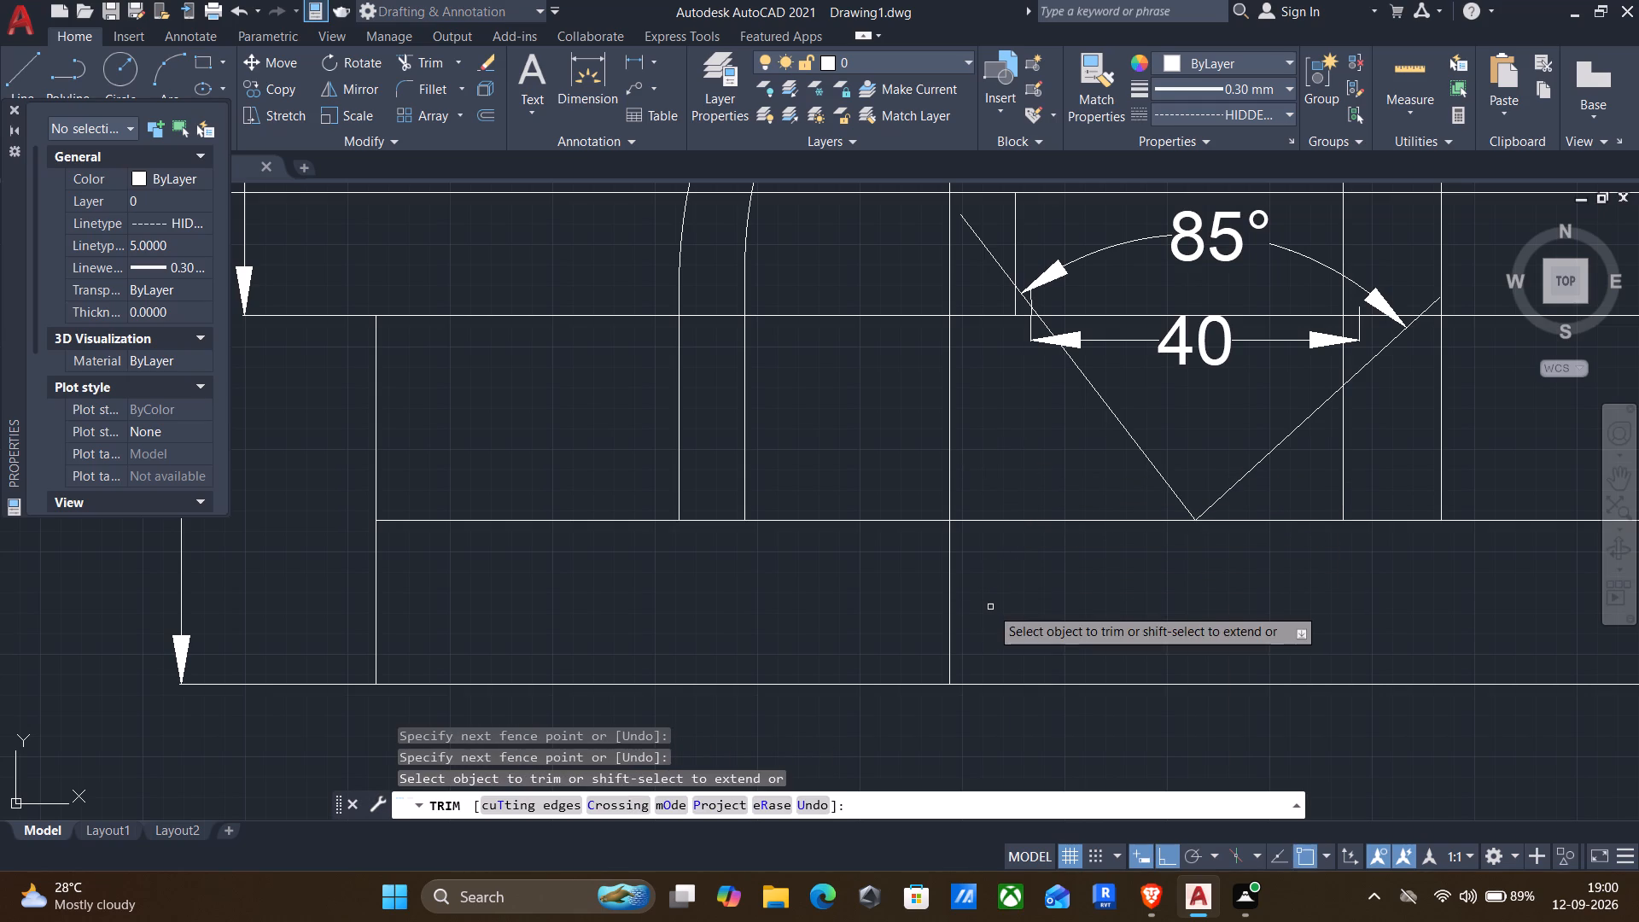
key(Escape)
Draw a vertical HIDDEN2 line in place of the trimmed vertical, from the base block's top edge to its bottom edge.
key(l)
key(Return)
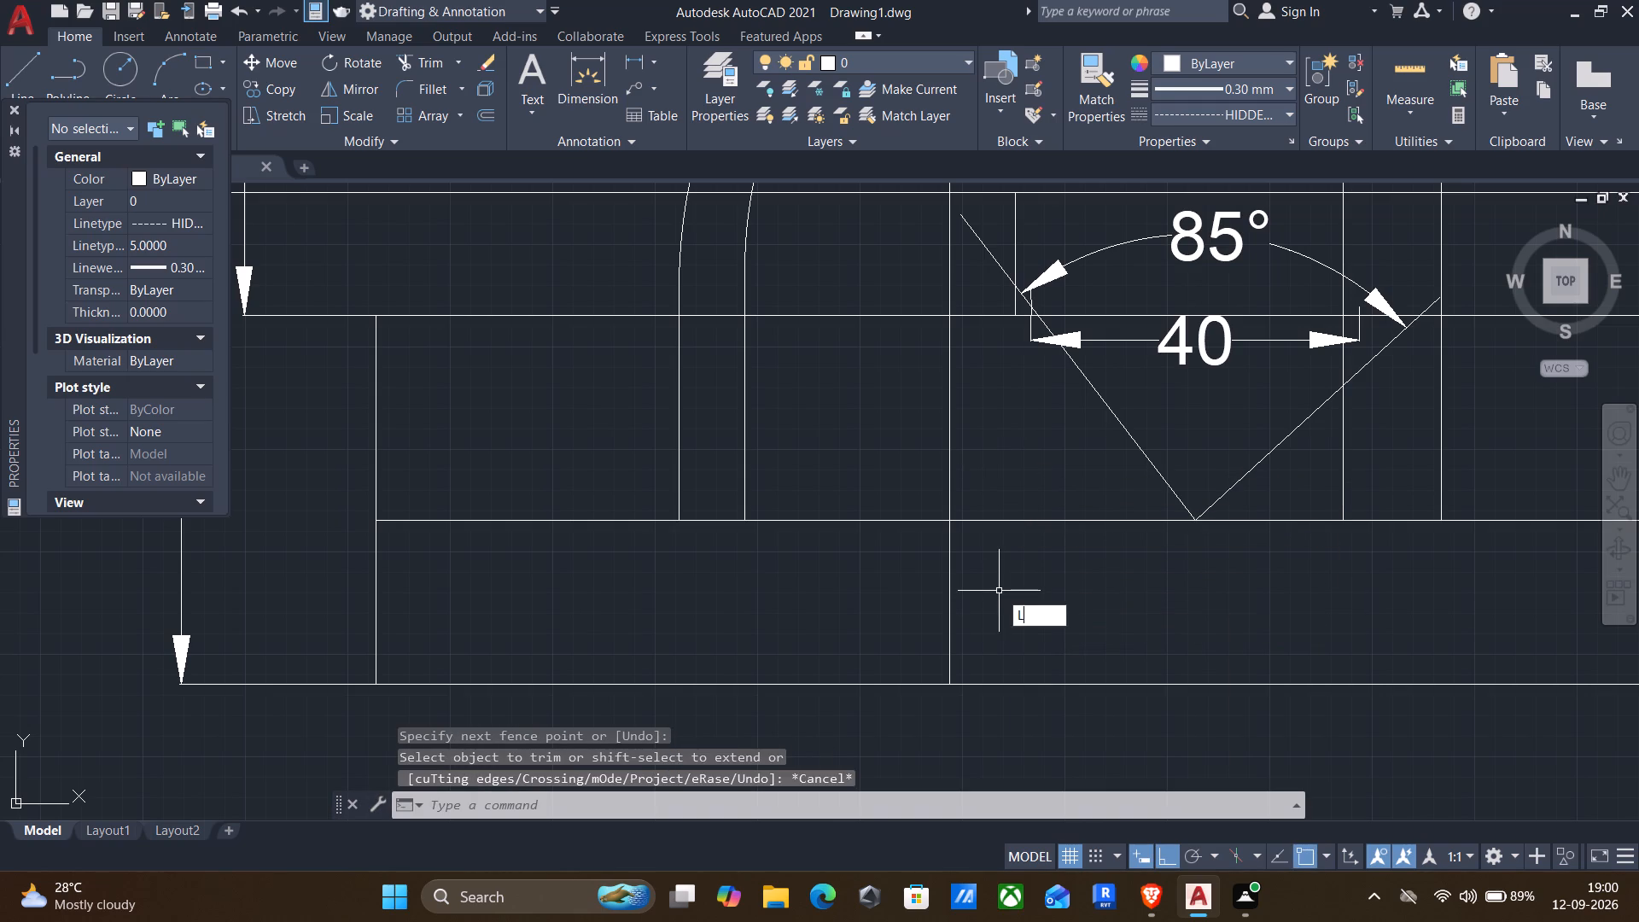
click(1014, 314)
click(1015, 682)
key(Return)
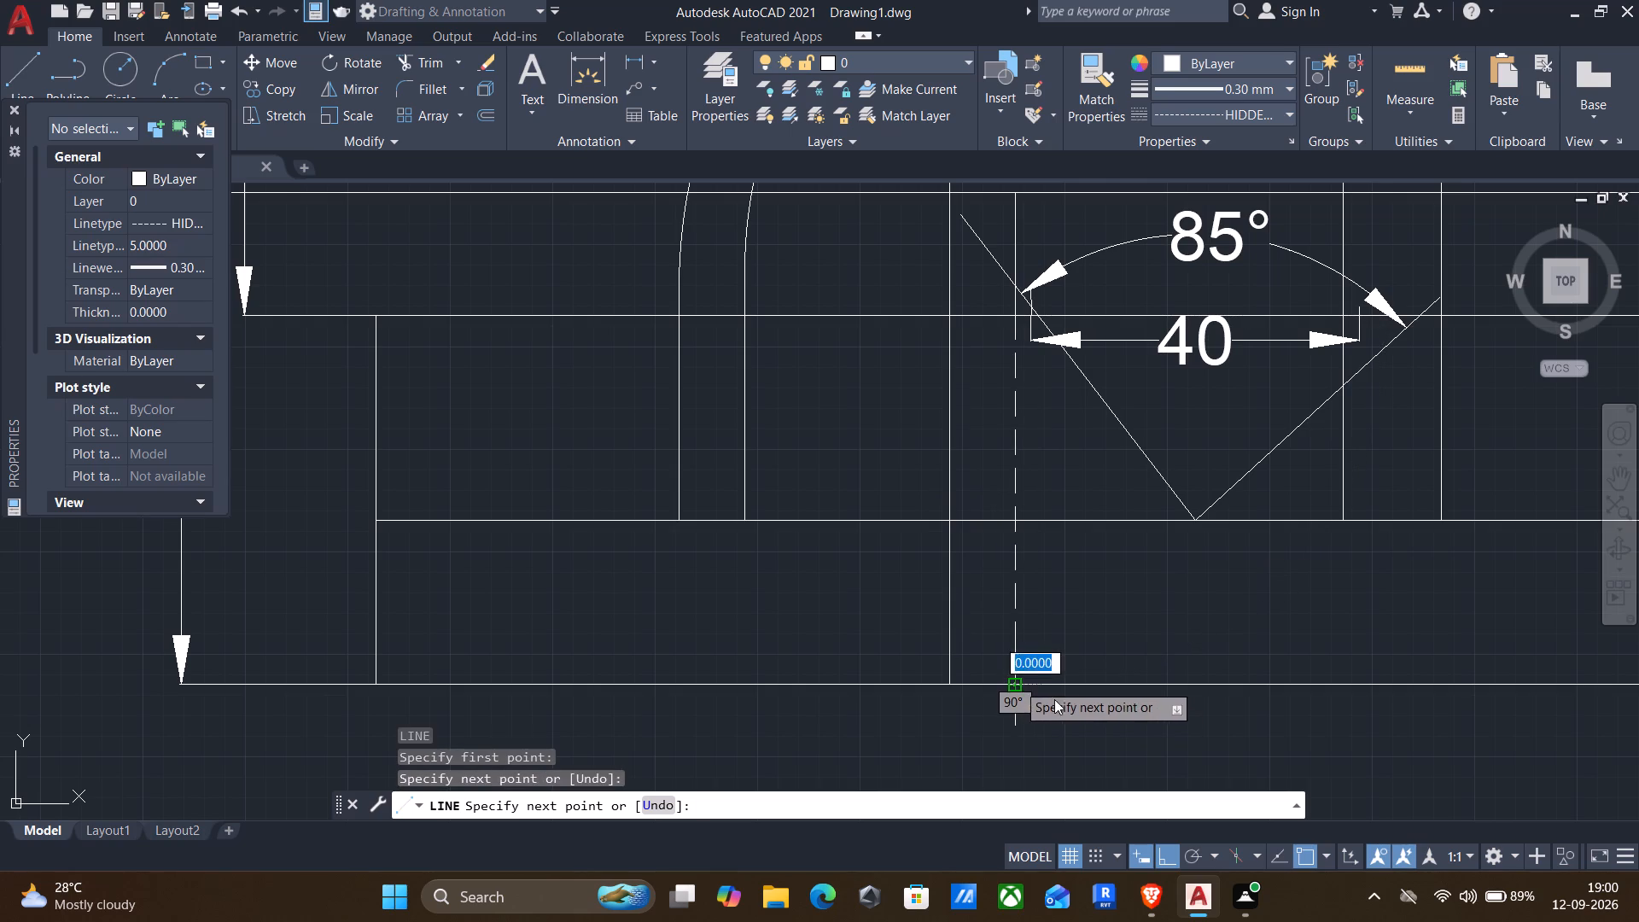
Trim the solid vertical crossing the 85° V's right arm, removing its piece between that arm and the horizontal at the V's tip.
middle_drag(1126, 647, 1035, 696)
scroll(1022, 705, down, 1)
middle_drag(1057, 732, 978, 753)
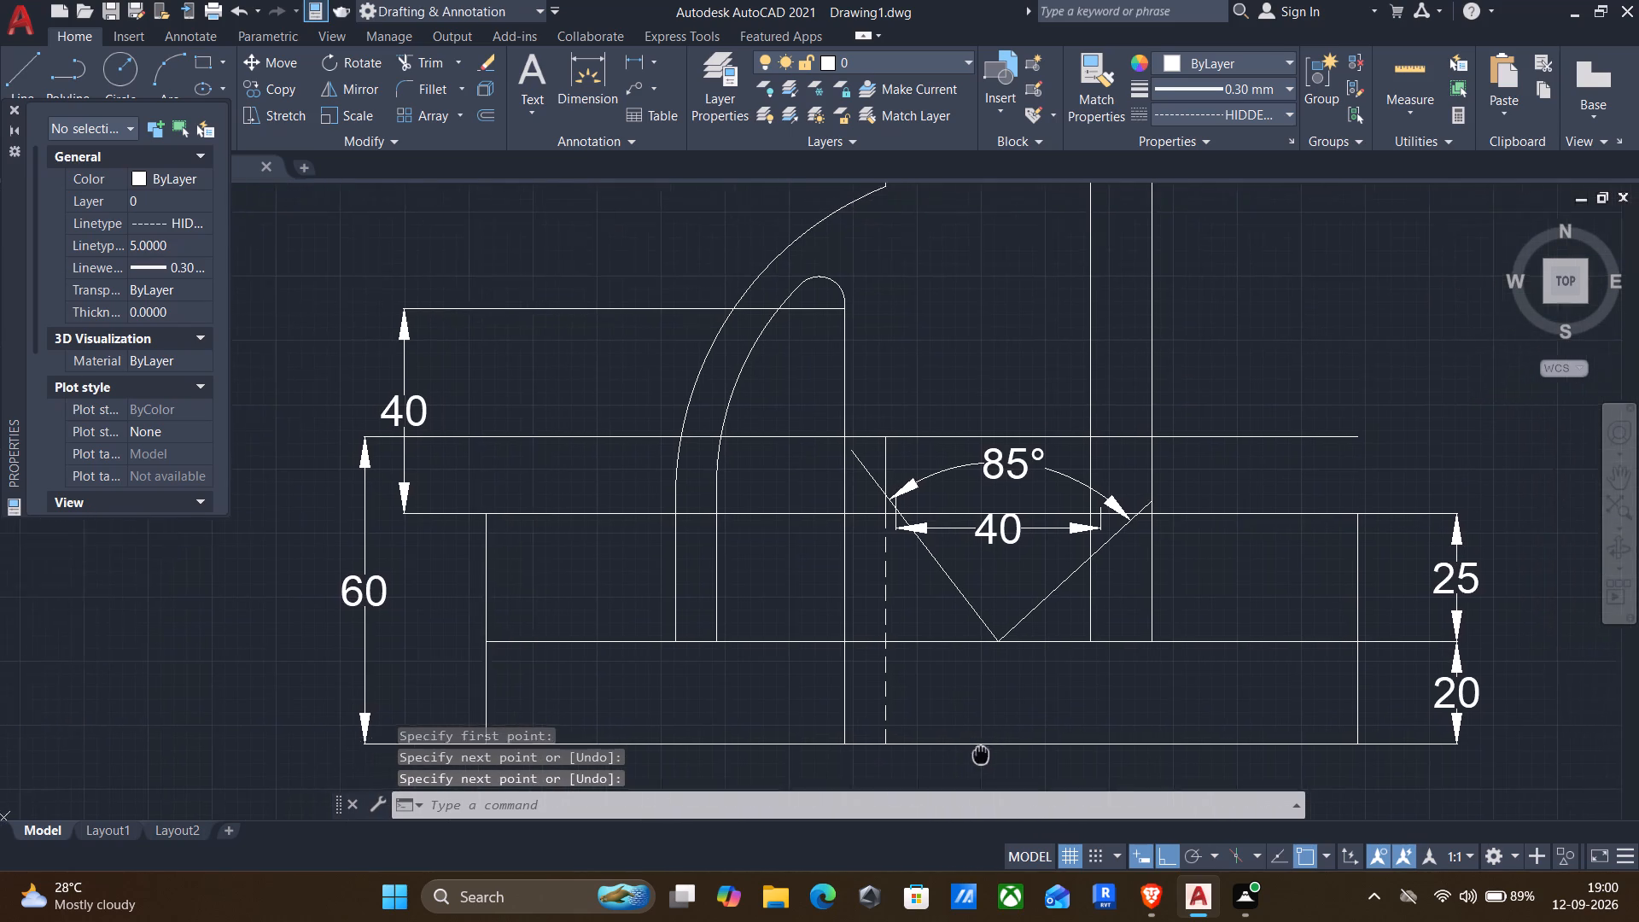
middle_drag(978, 753, 857, 689)
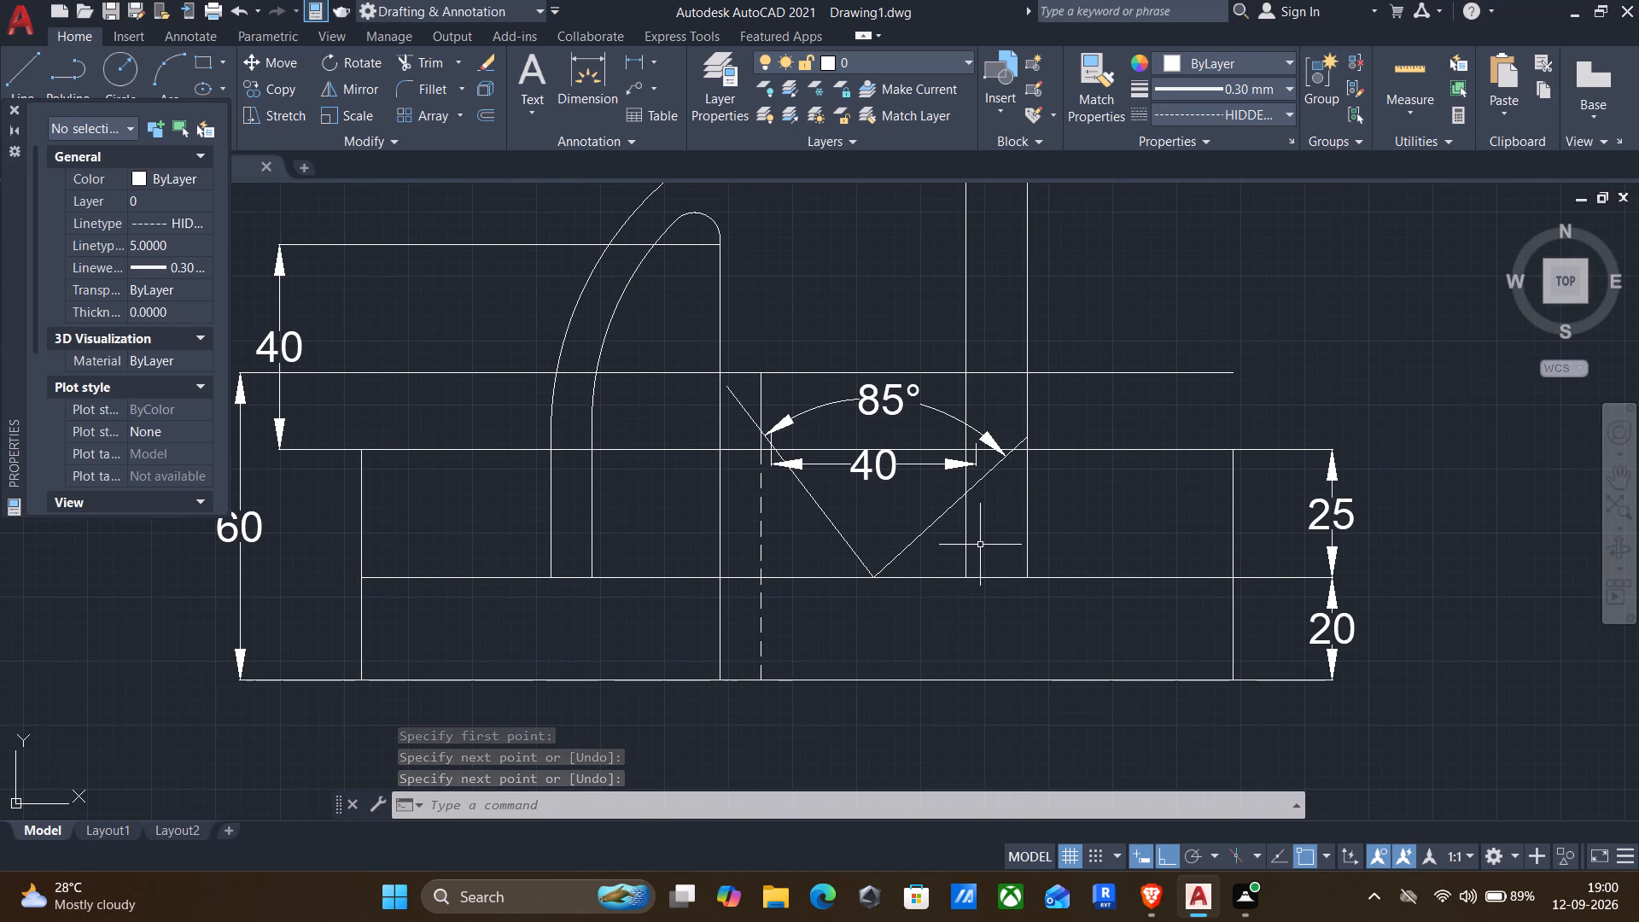
key(t)
key(r)
key(Return)
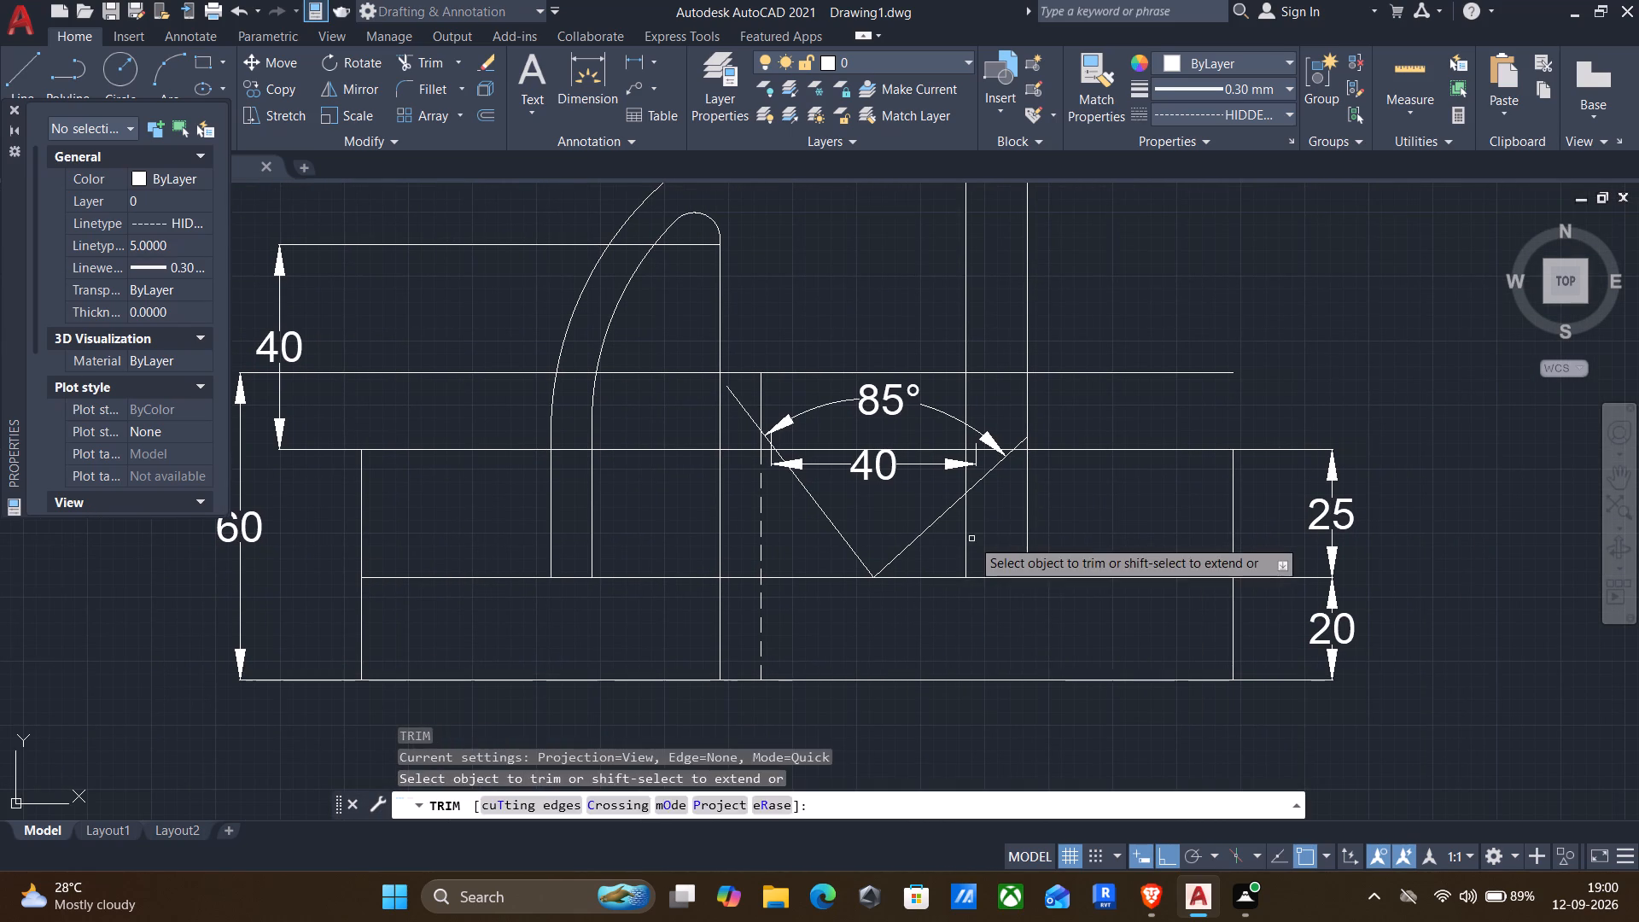
drag(971, 539, 955, 549)
key(Return)
Draw a vertical HIDDEN2 line from the trimmed vertical's end on the V's right arm down to the base block's bottom edge.
key(l)
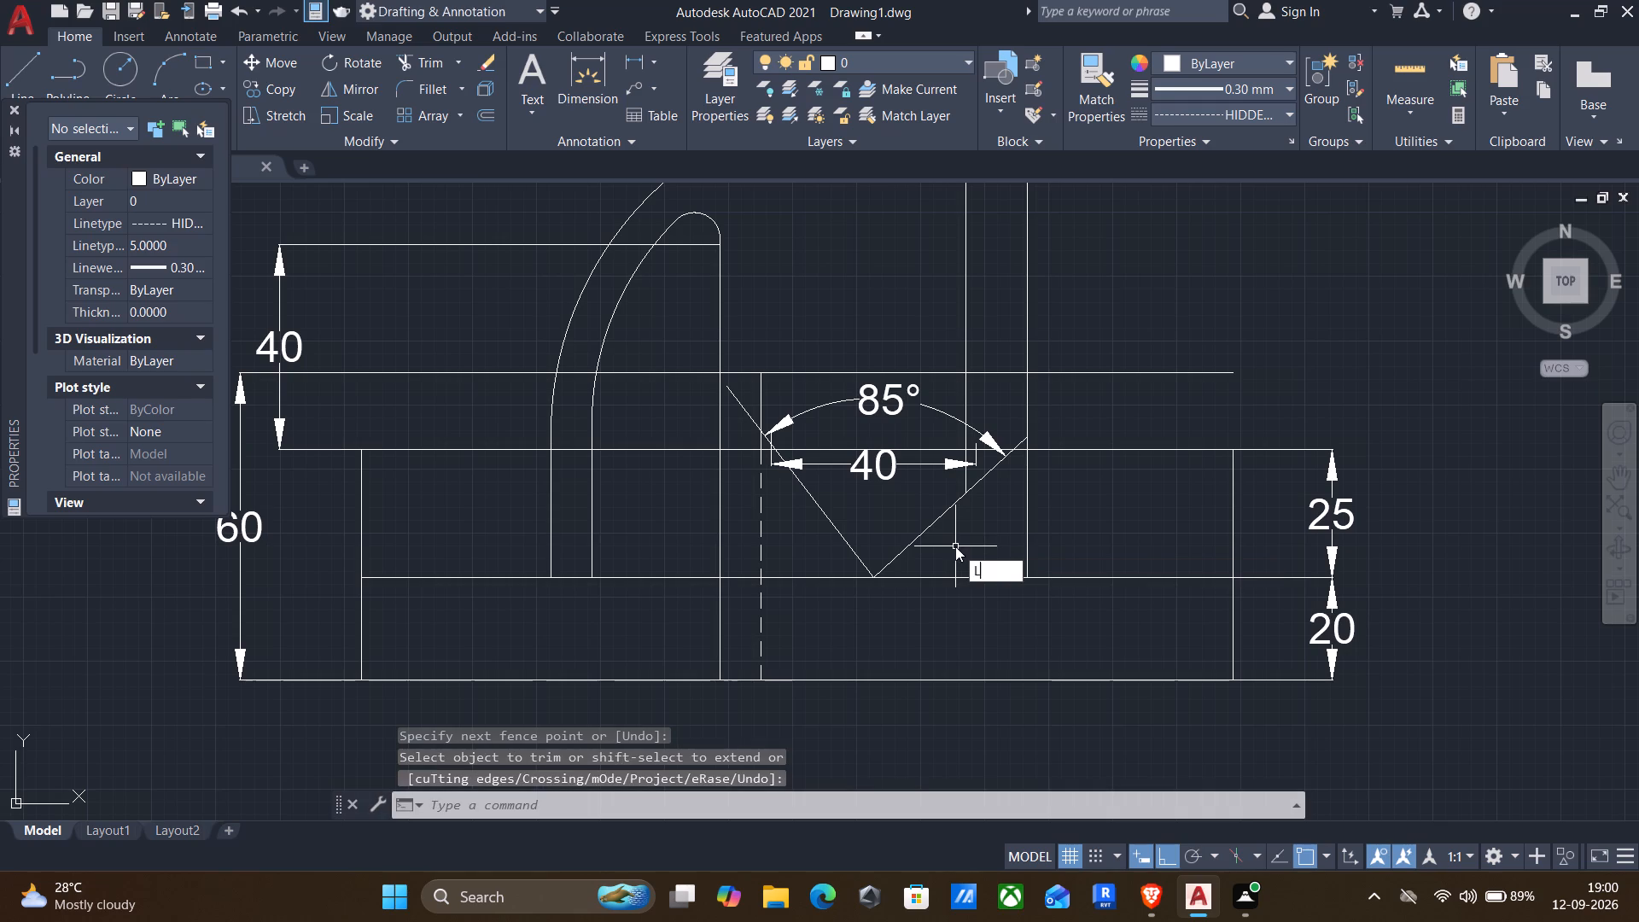
key(Return)
click(970, 495)
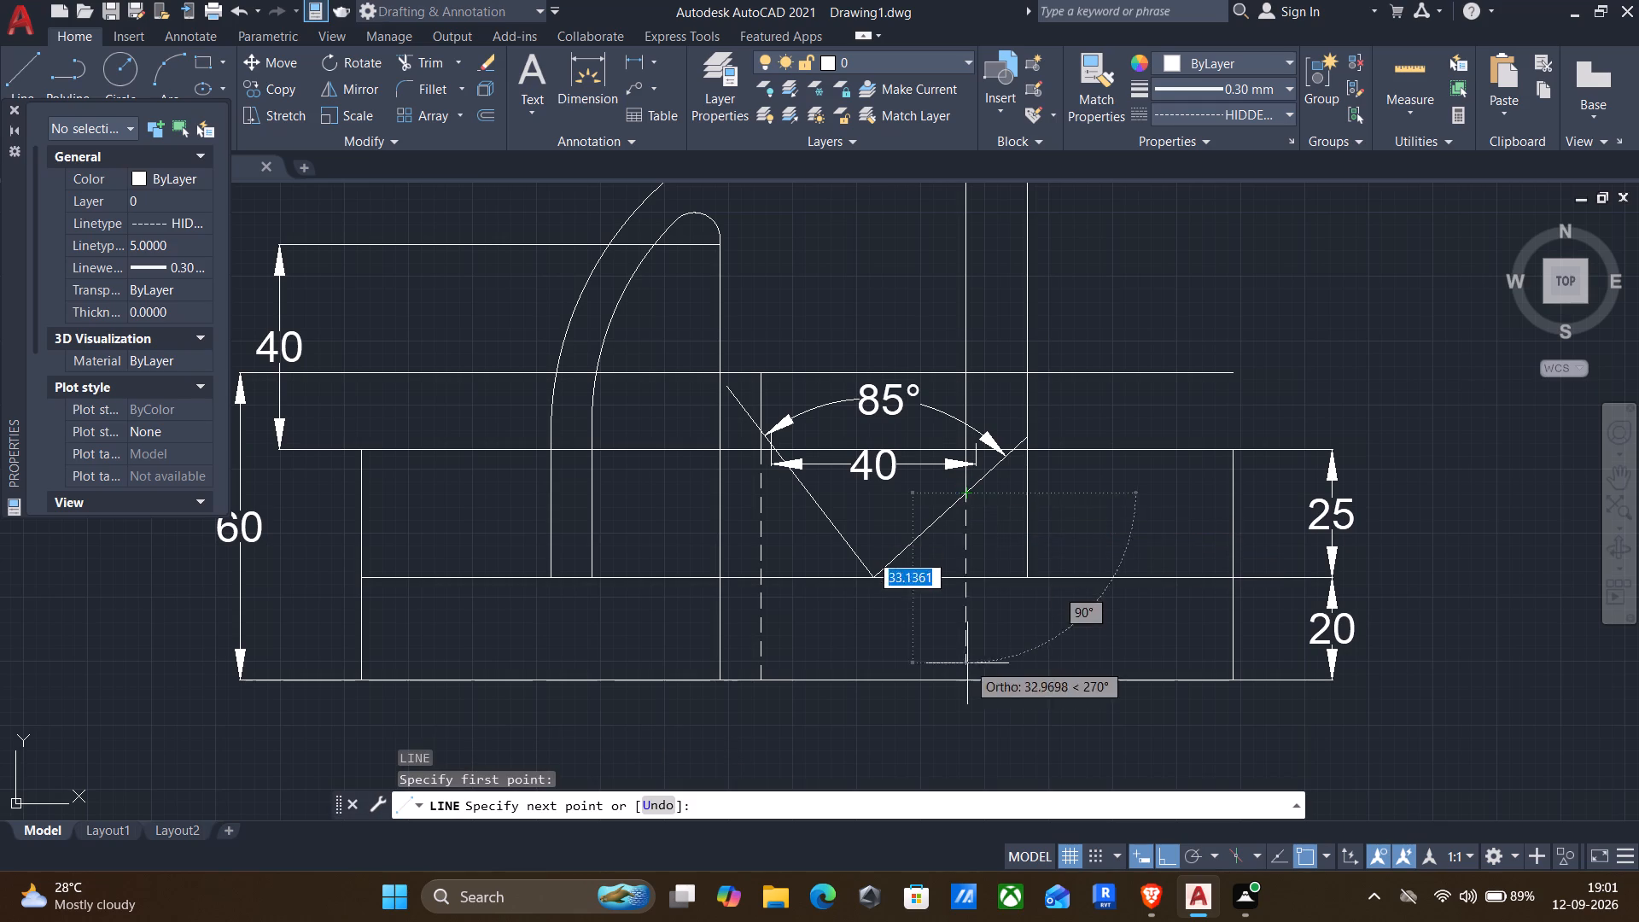
middle_drag(967, 668, 973, 644)
click(975, 651)
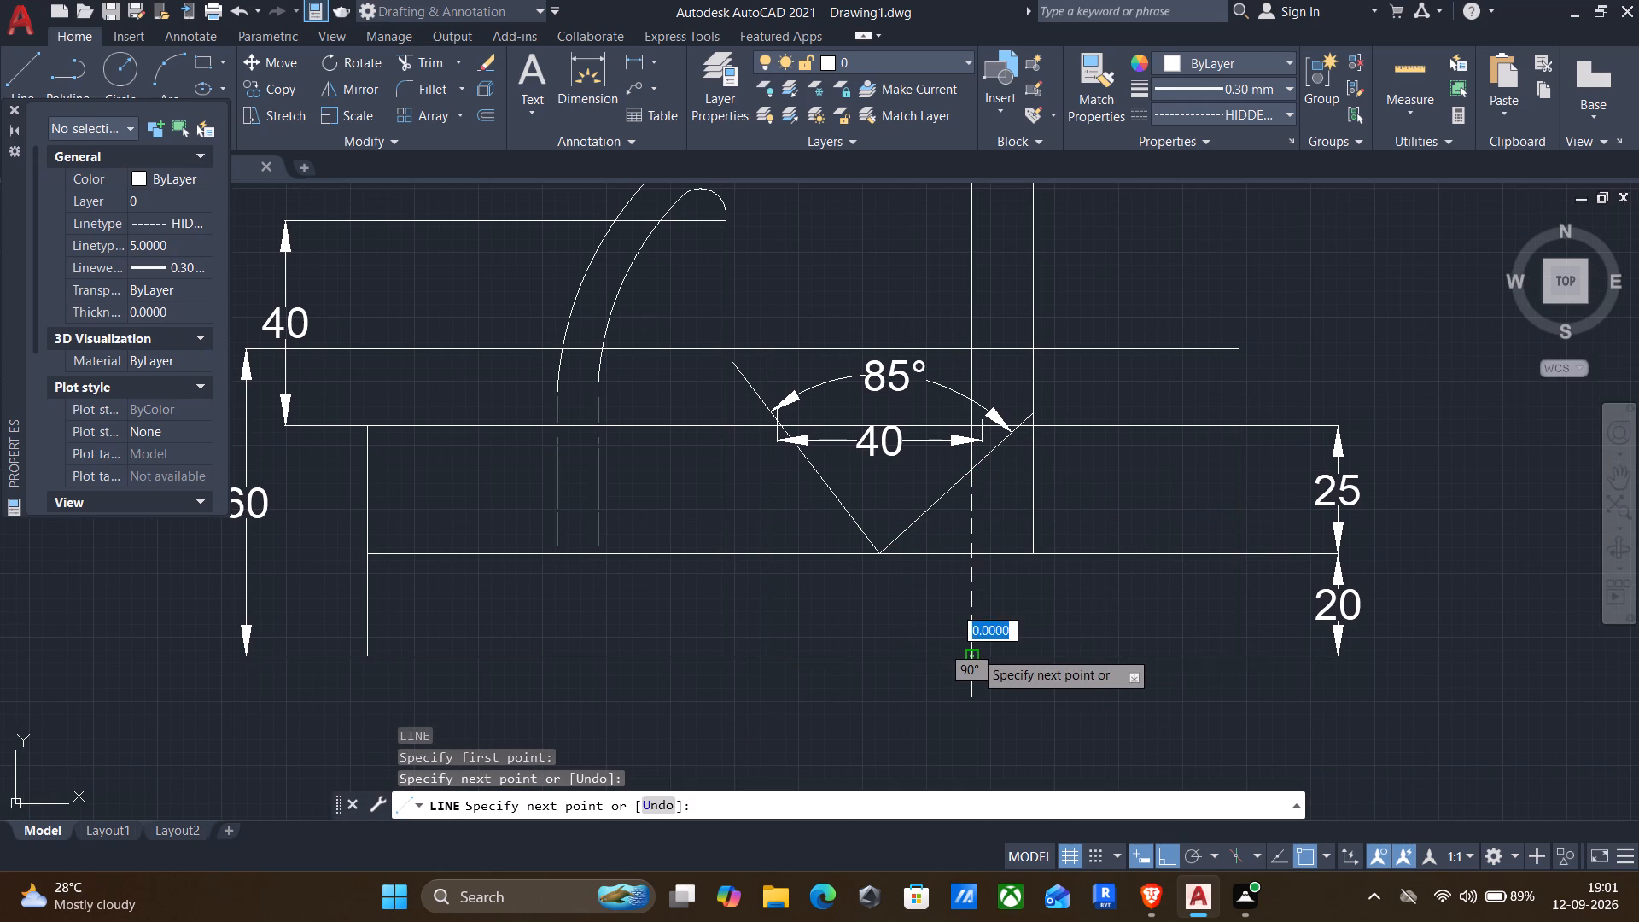
middle_drag(971, 658, 961, 739)
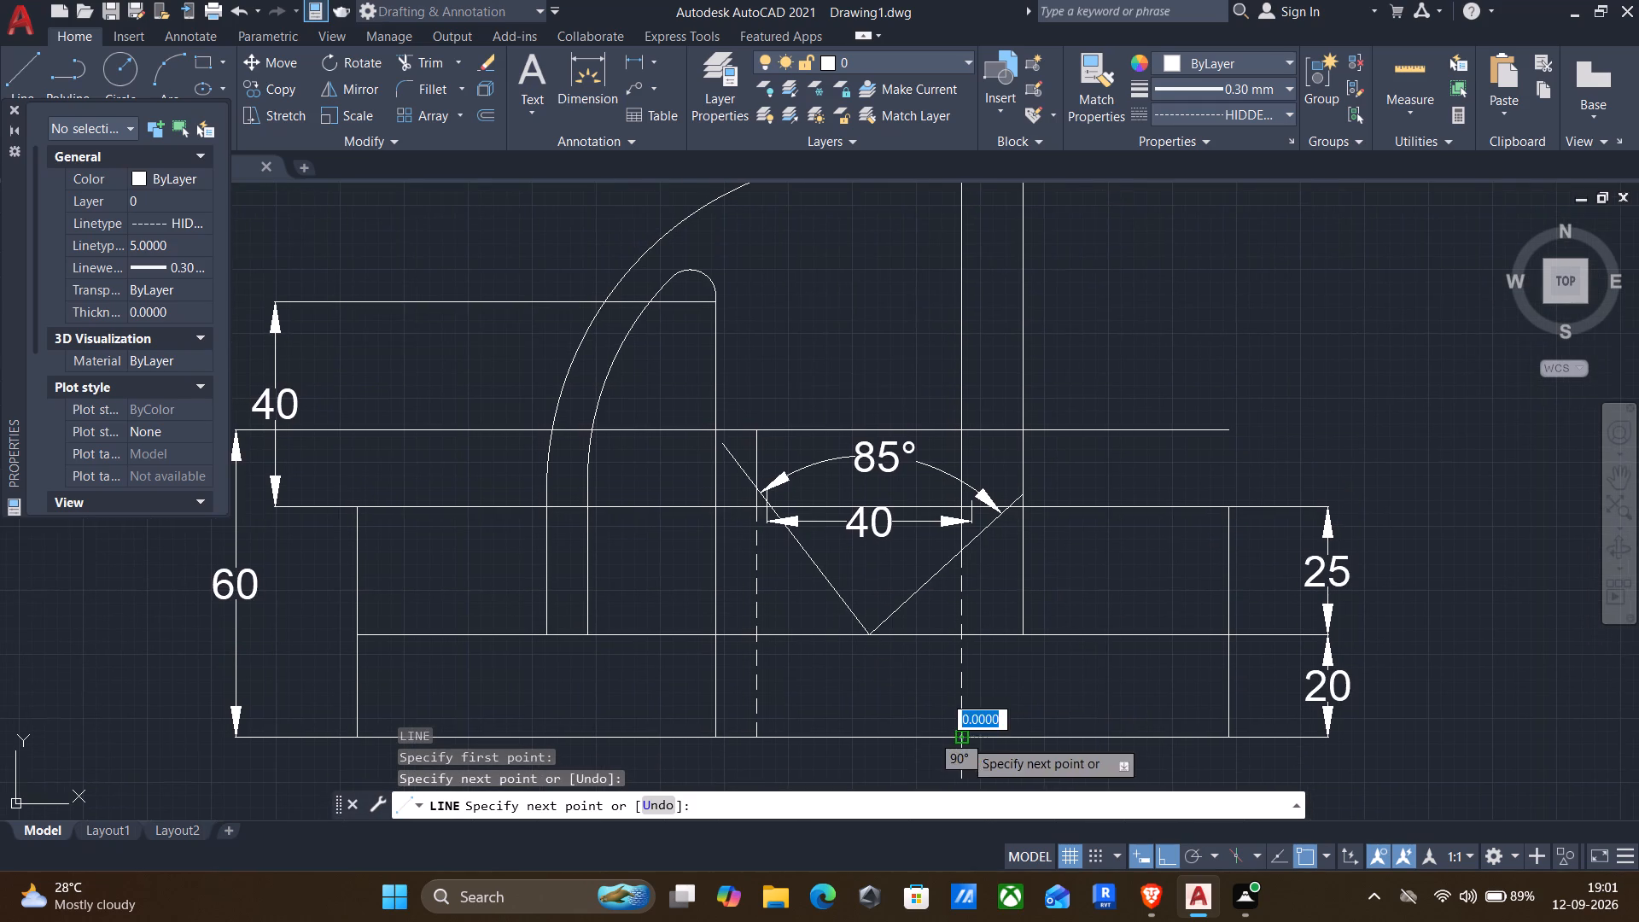
key(Return)
Draw a vertical HIDDEN2 line from the horizontal at the top of the 60 height up to just below the outer arc's end.
middle_drag(816, 546, 977, 713)
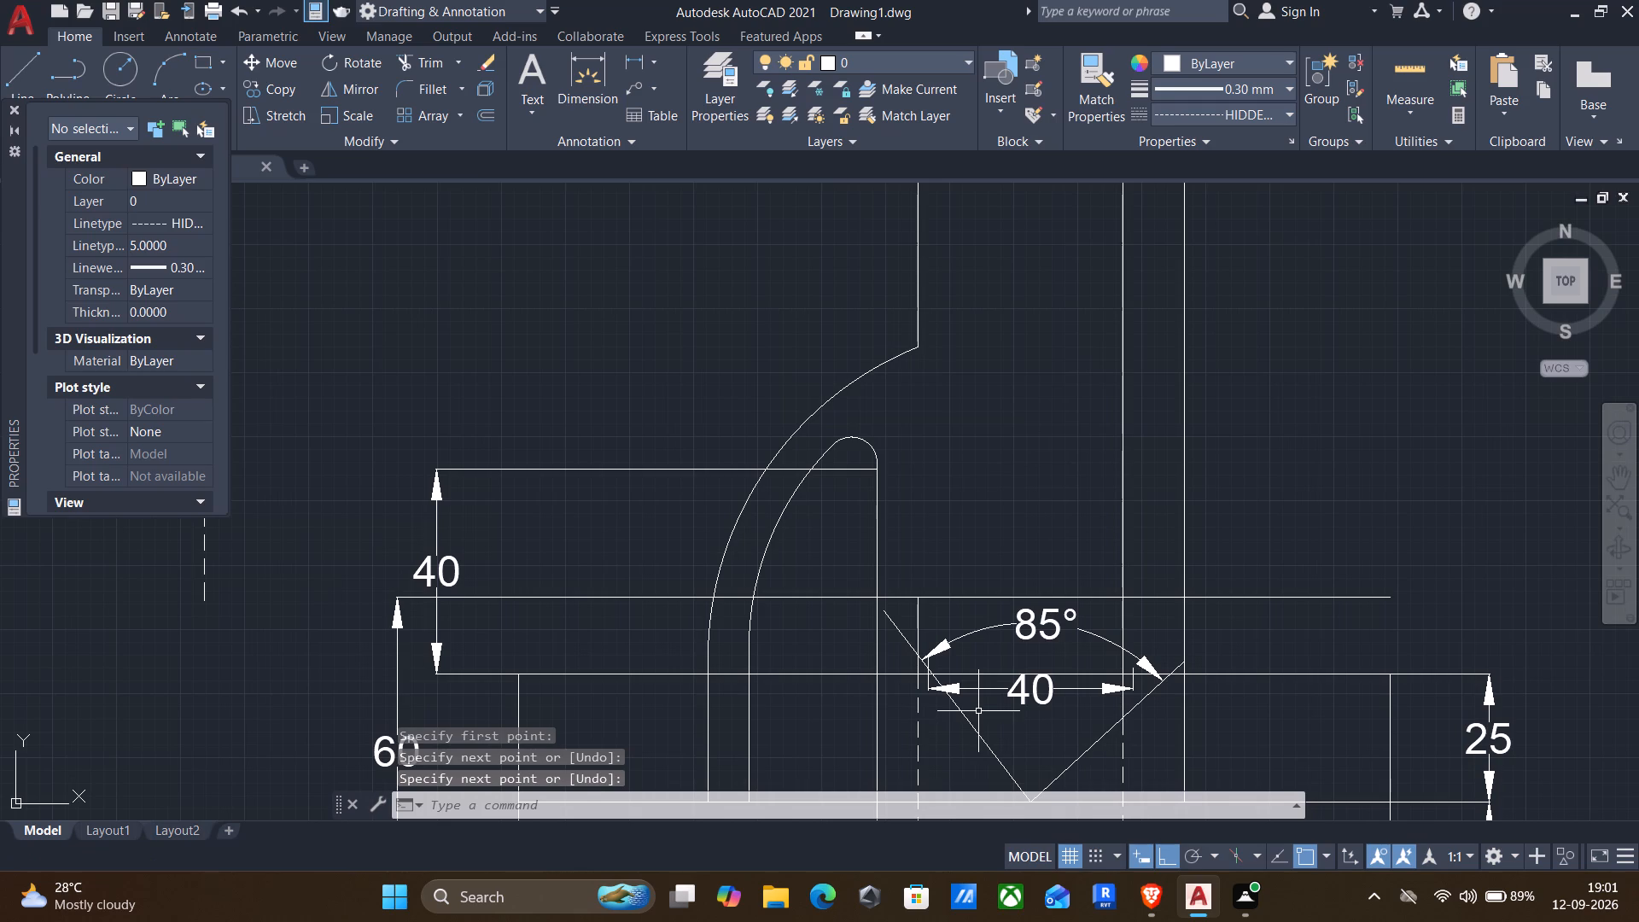
key(Return)
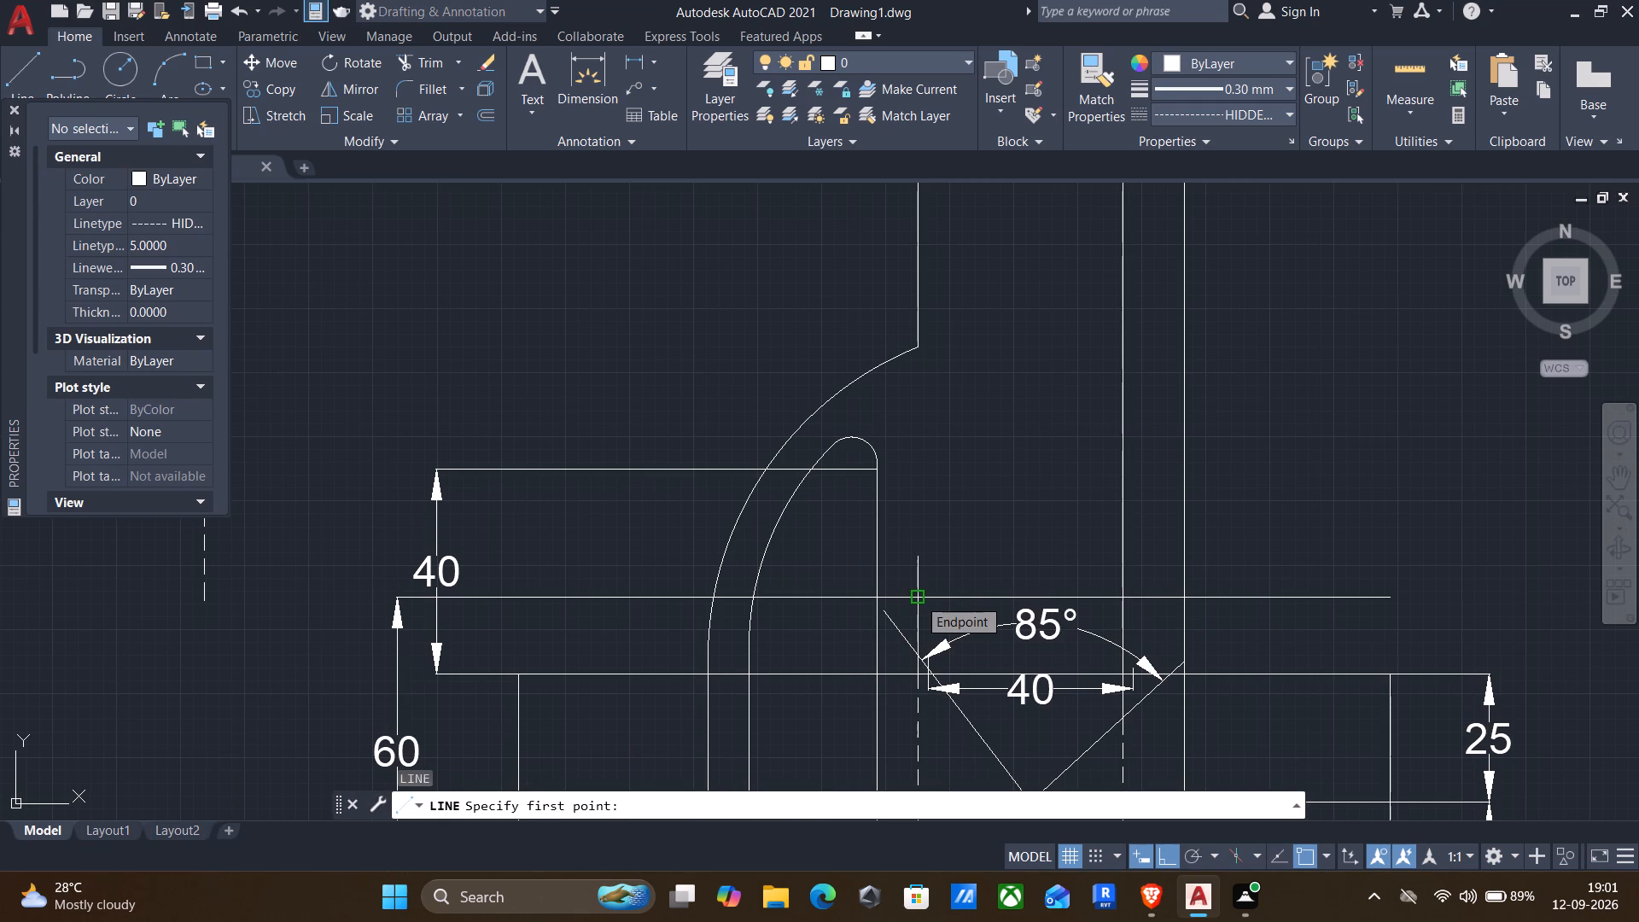
click(918, 598)
middle_drag(949, 464, 930, 553)
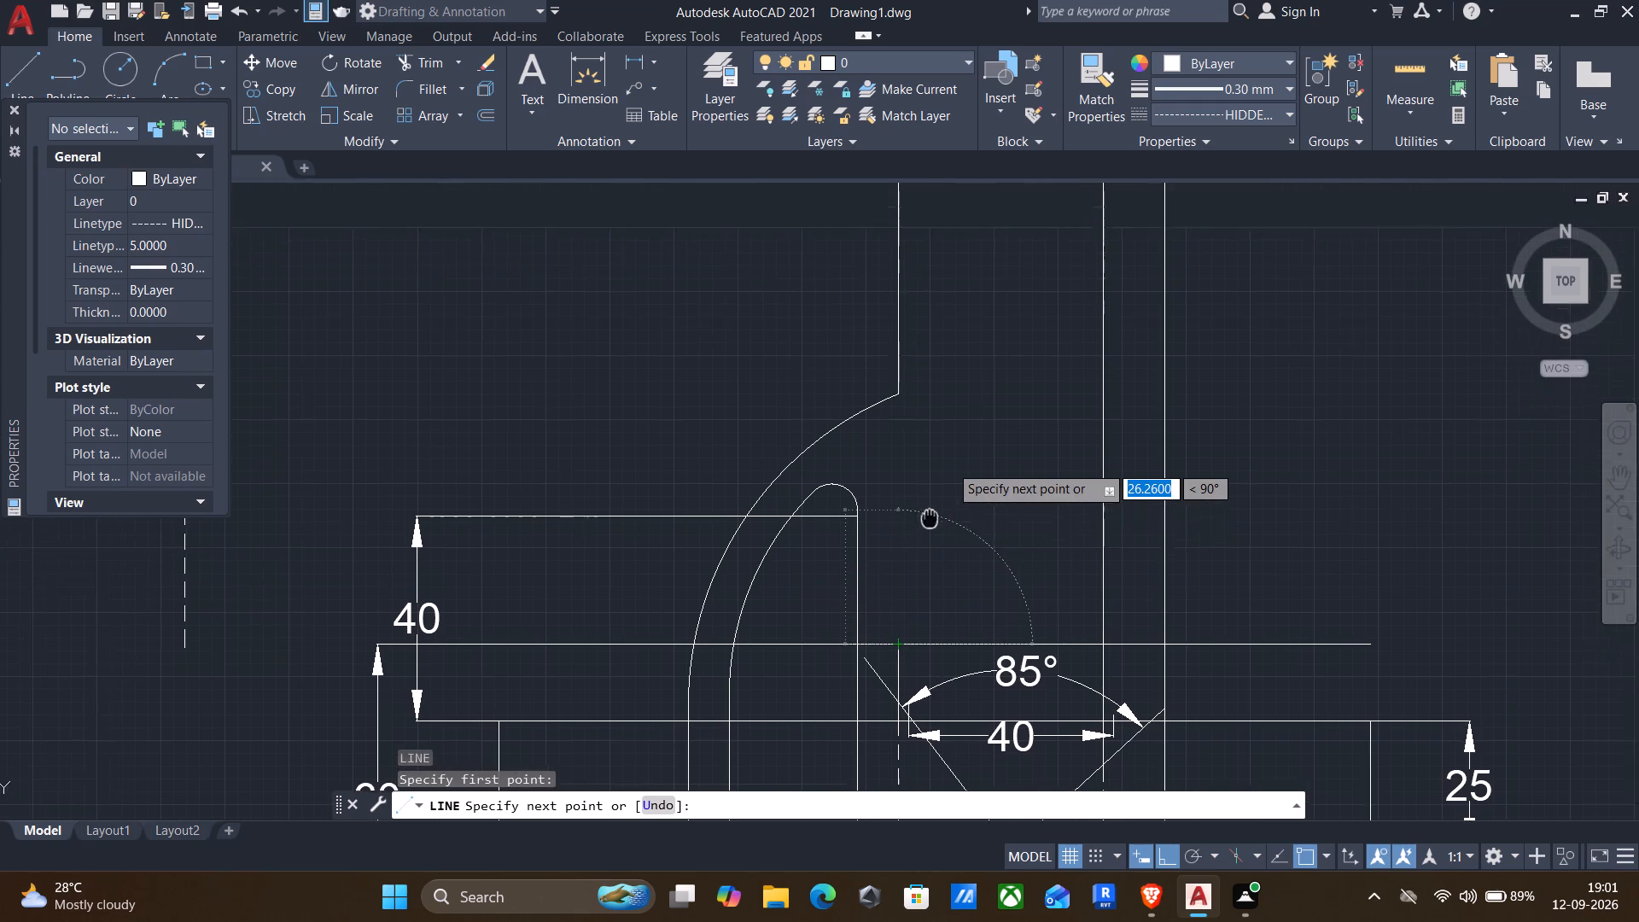
middle_drag(930, 553, 937, 728)
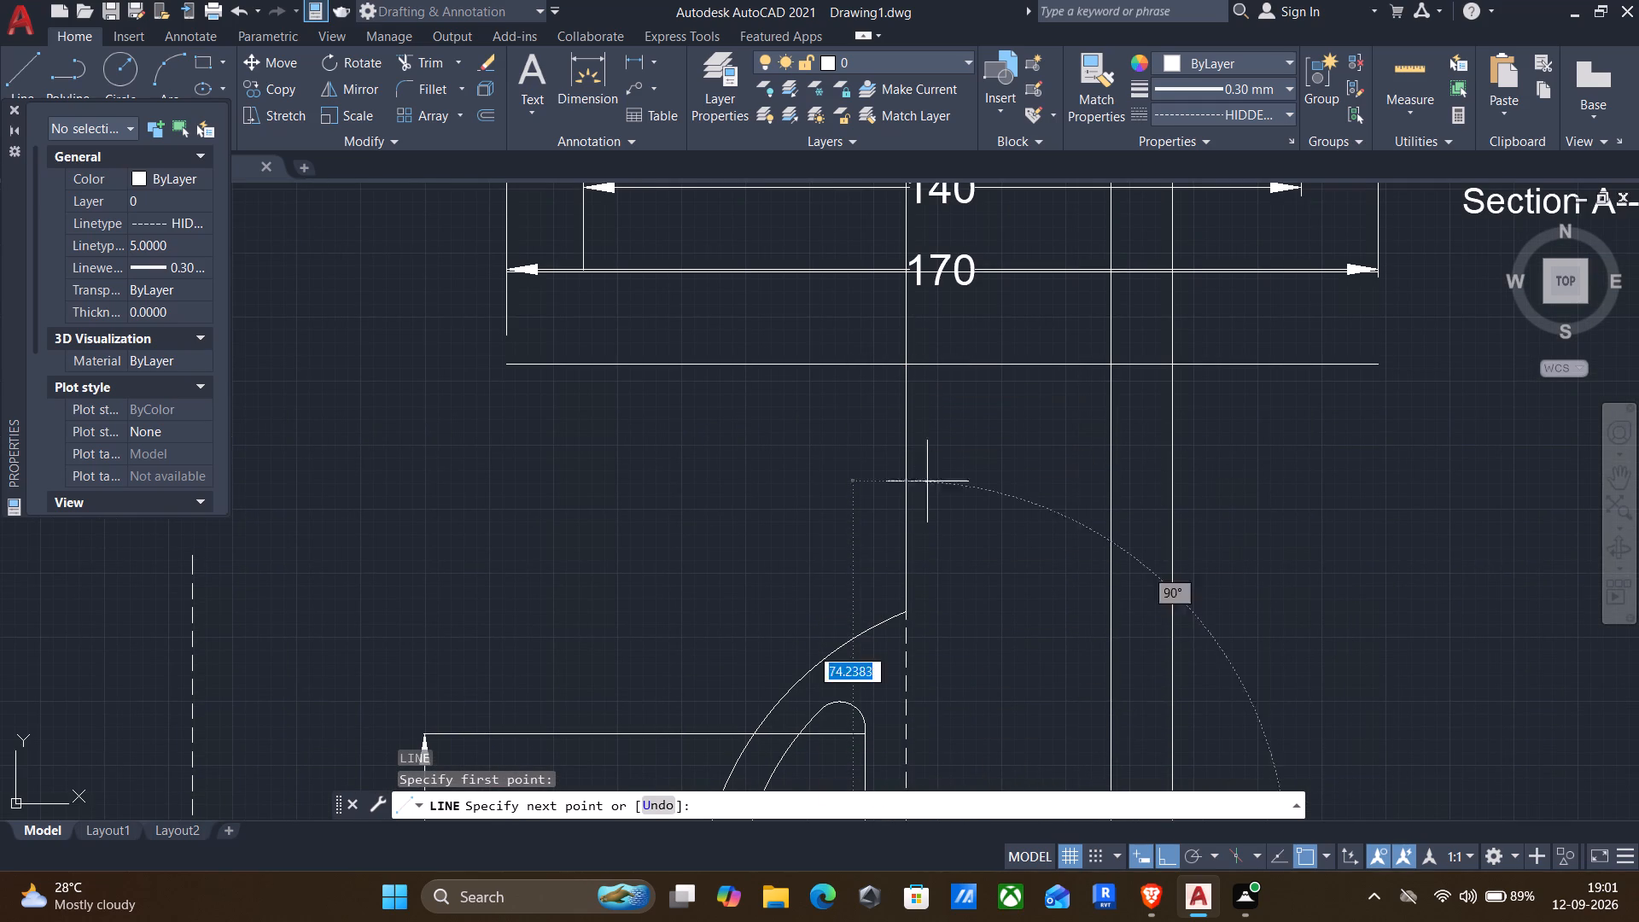
click(921, 654)
key(Return)
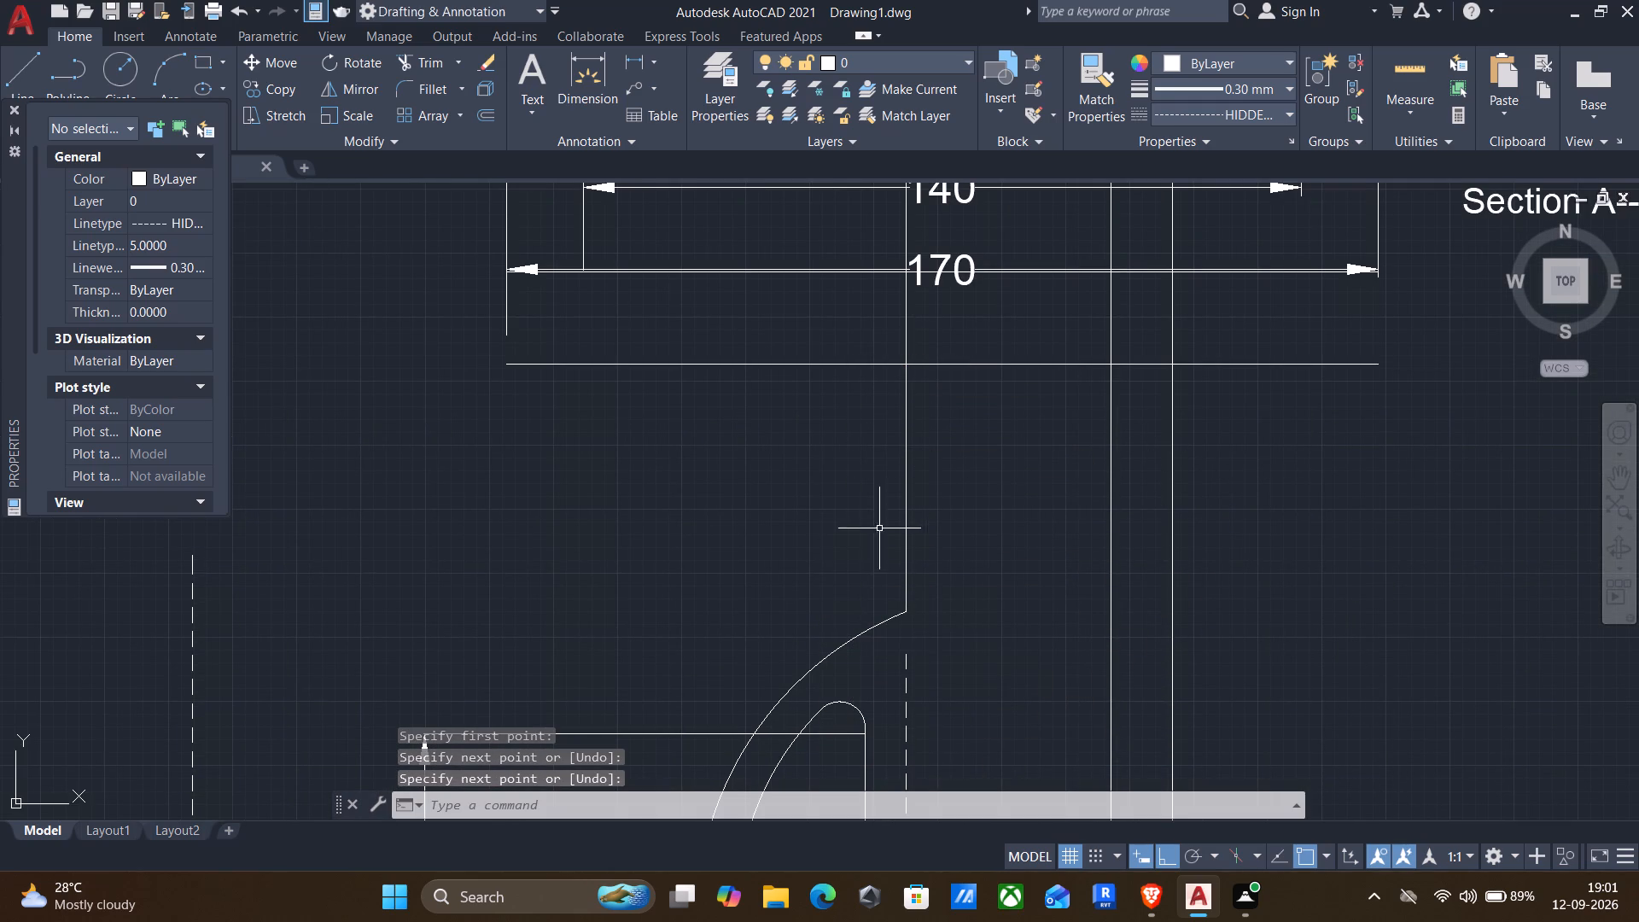
Trim away the solid vertical between the outer arc's upper end and the horizontal line below the 170 dimension.
text(TR)
key(Return)
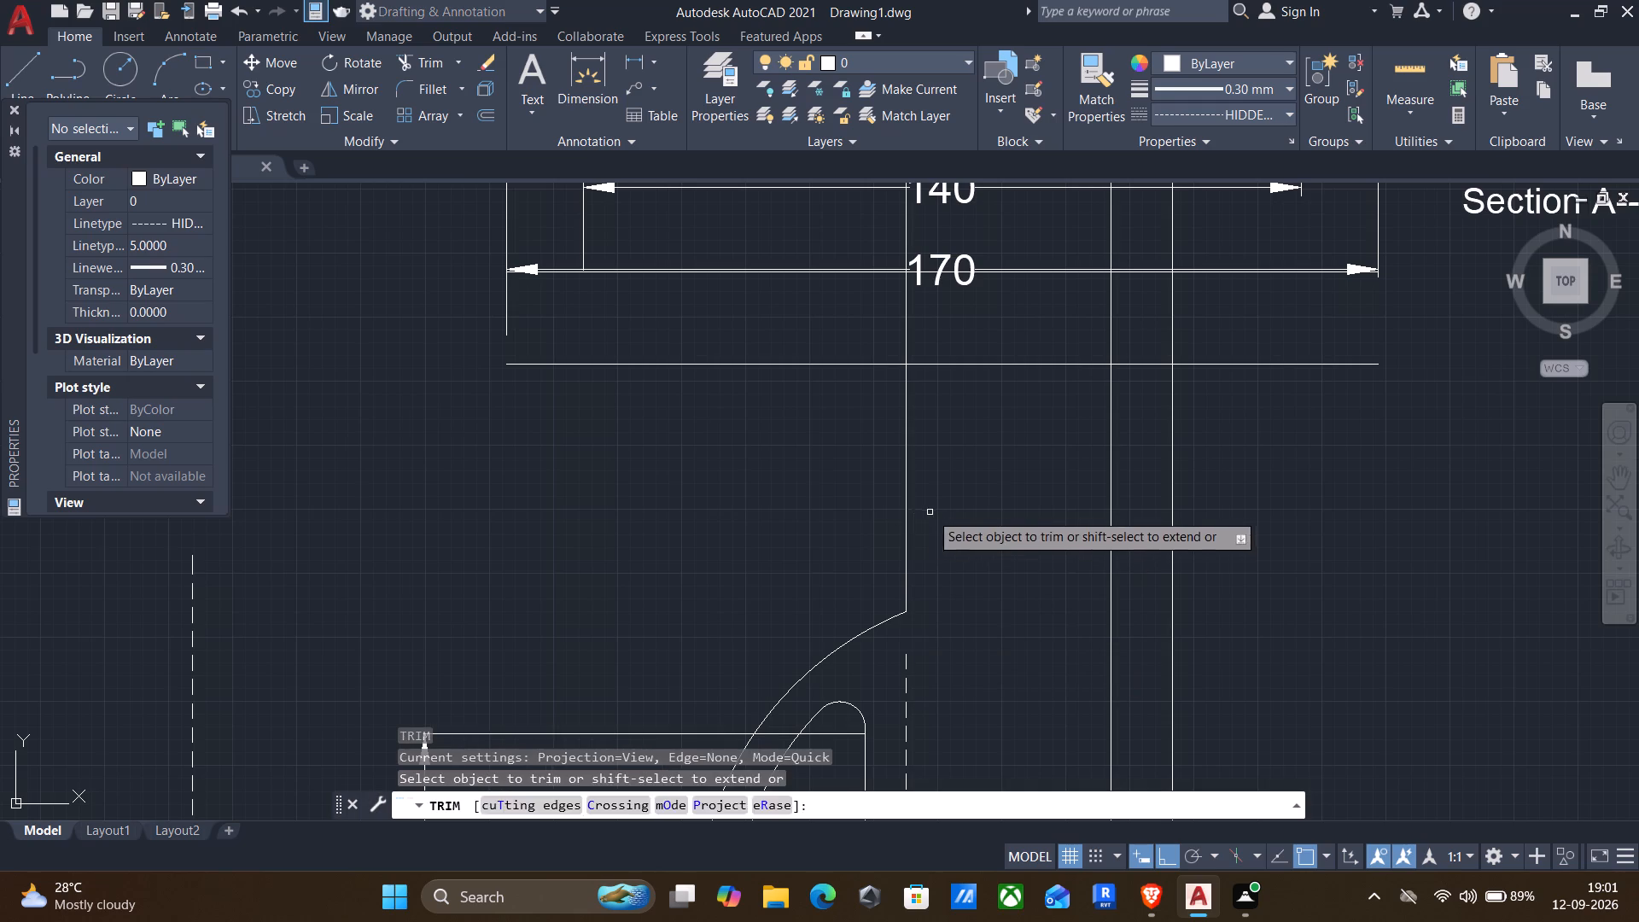
drag(932, 510, 860, 535)
middle_drag(861, 540, 903, 496)
key(Escape)
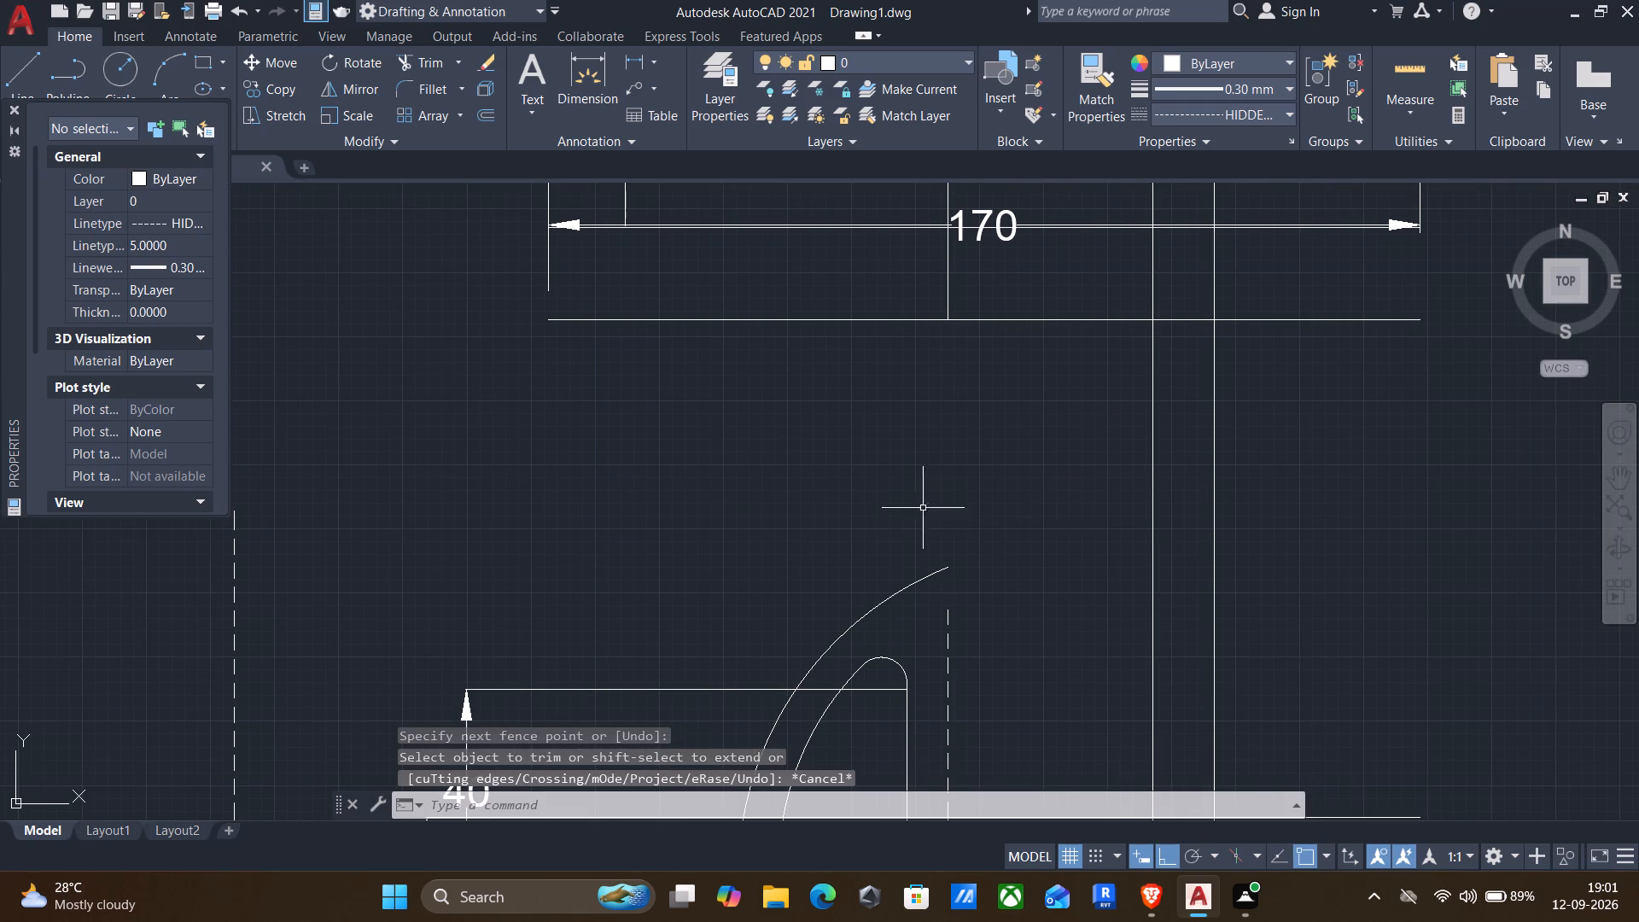
Draw a vertical HIDDEN2 line from the inner wall's rounded tip up to the horizontal line below the 170 dimension.
key(l)
key(Return)
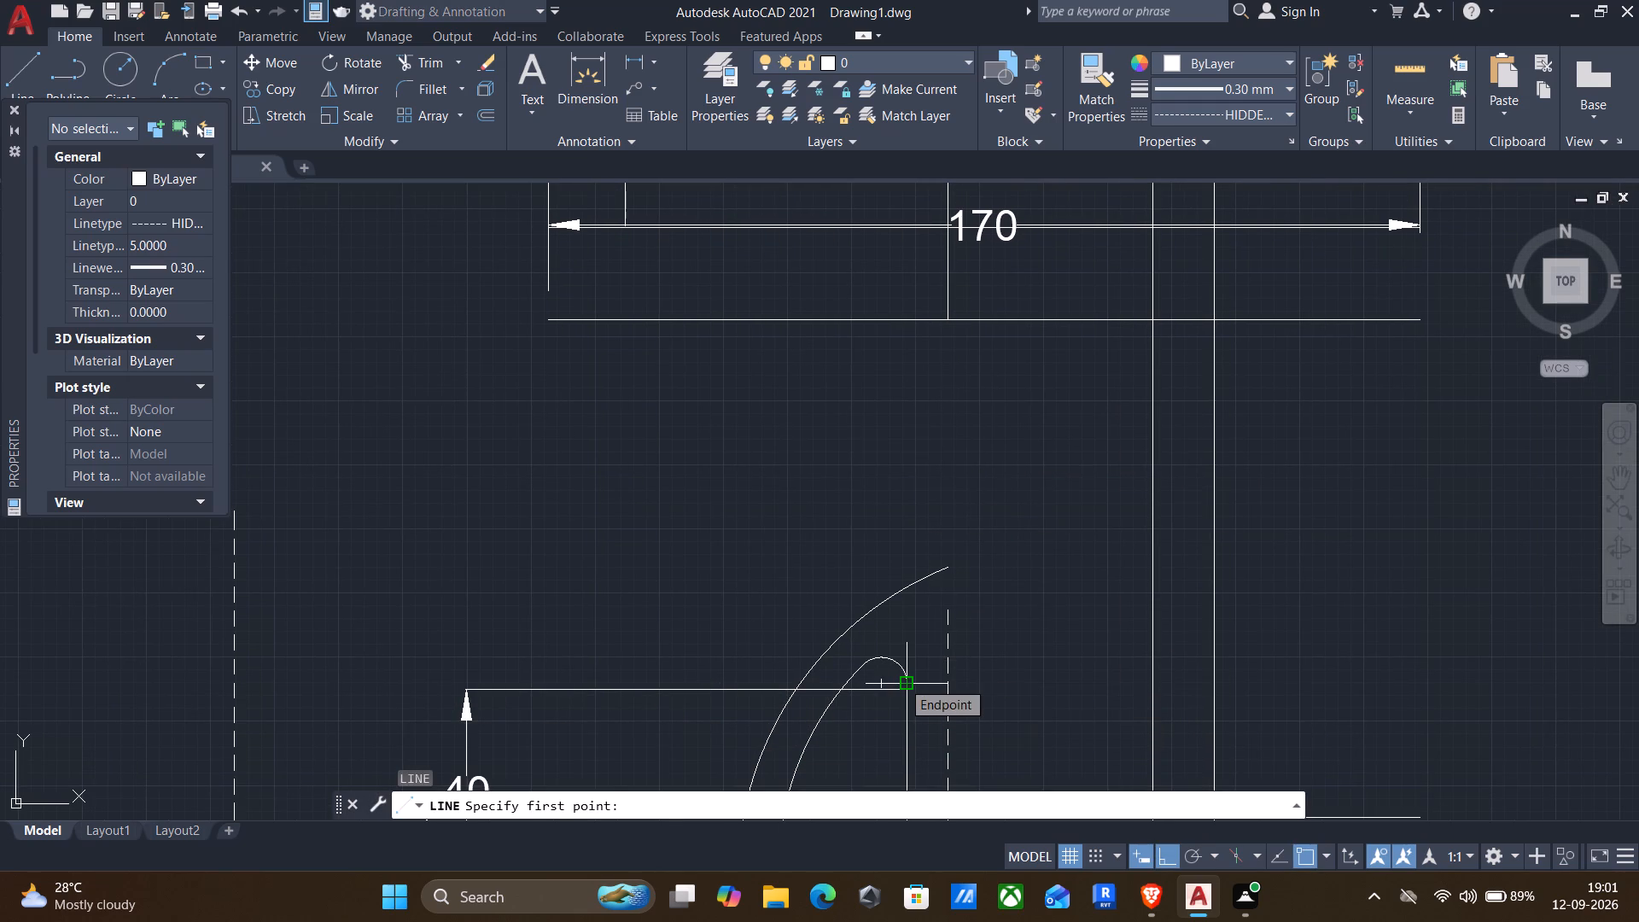
click(901, 680)
click(909, 314)
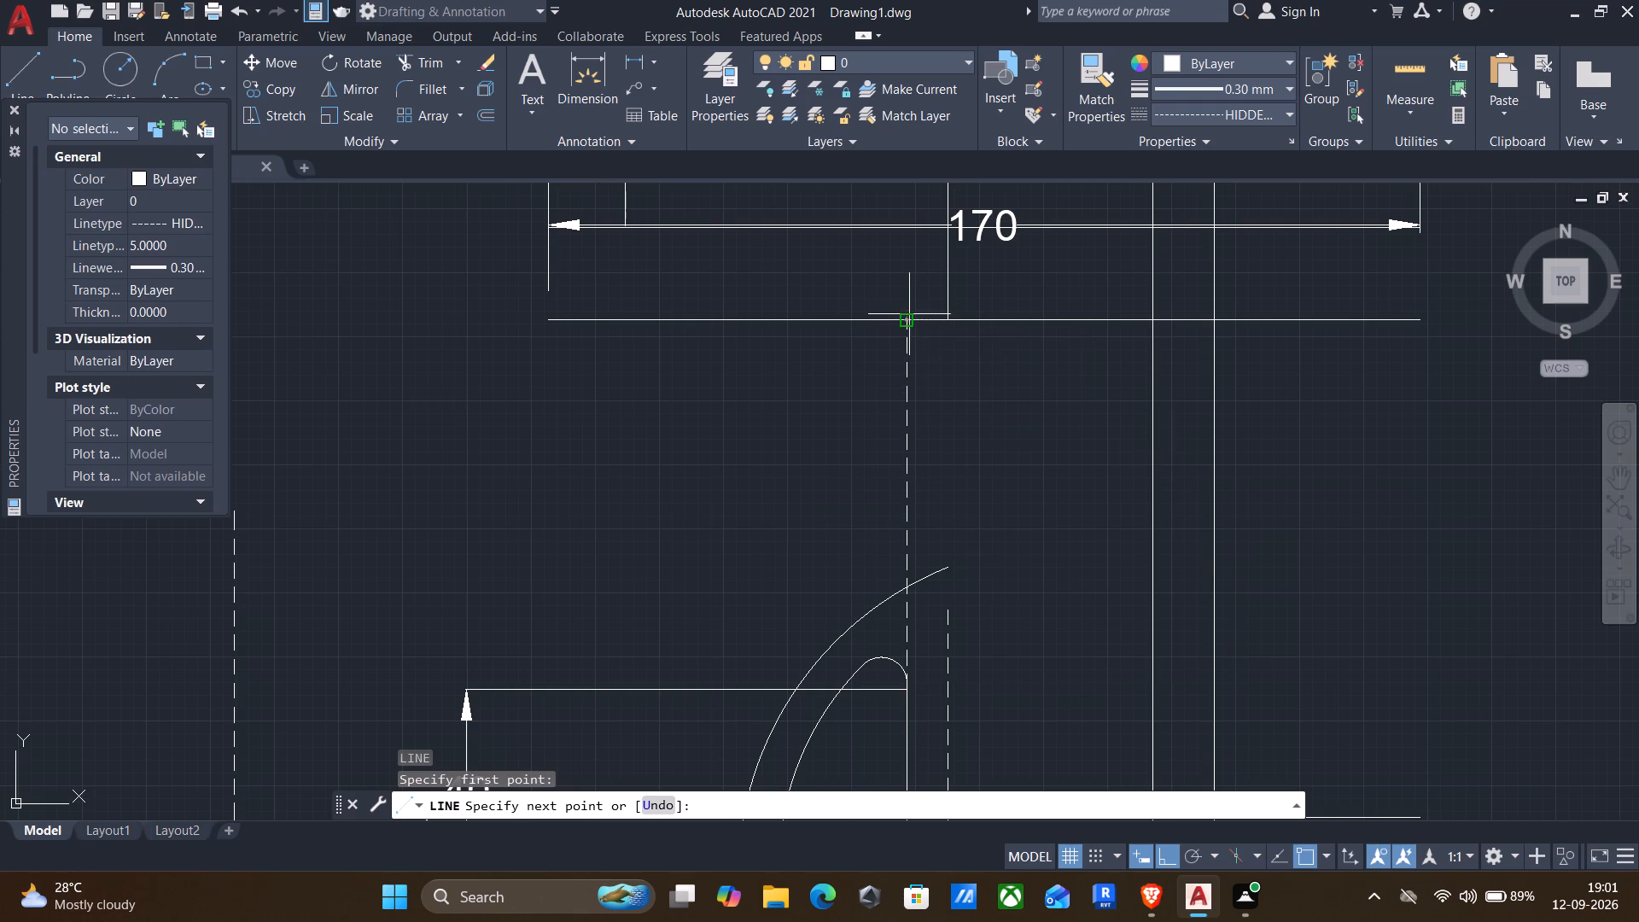
key(Return)
Trim the new hidden line's part below the outer arc, and the arc's end extending beyond that hidden line.
text(TR)
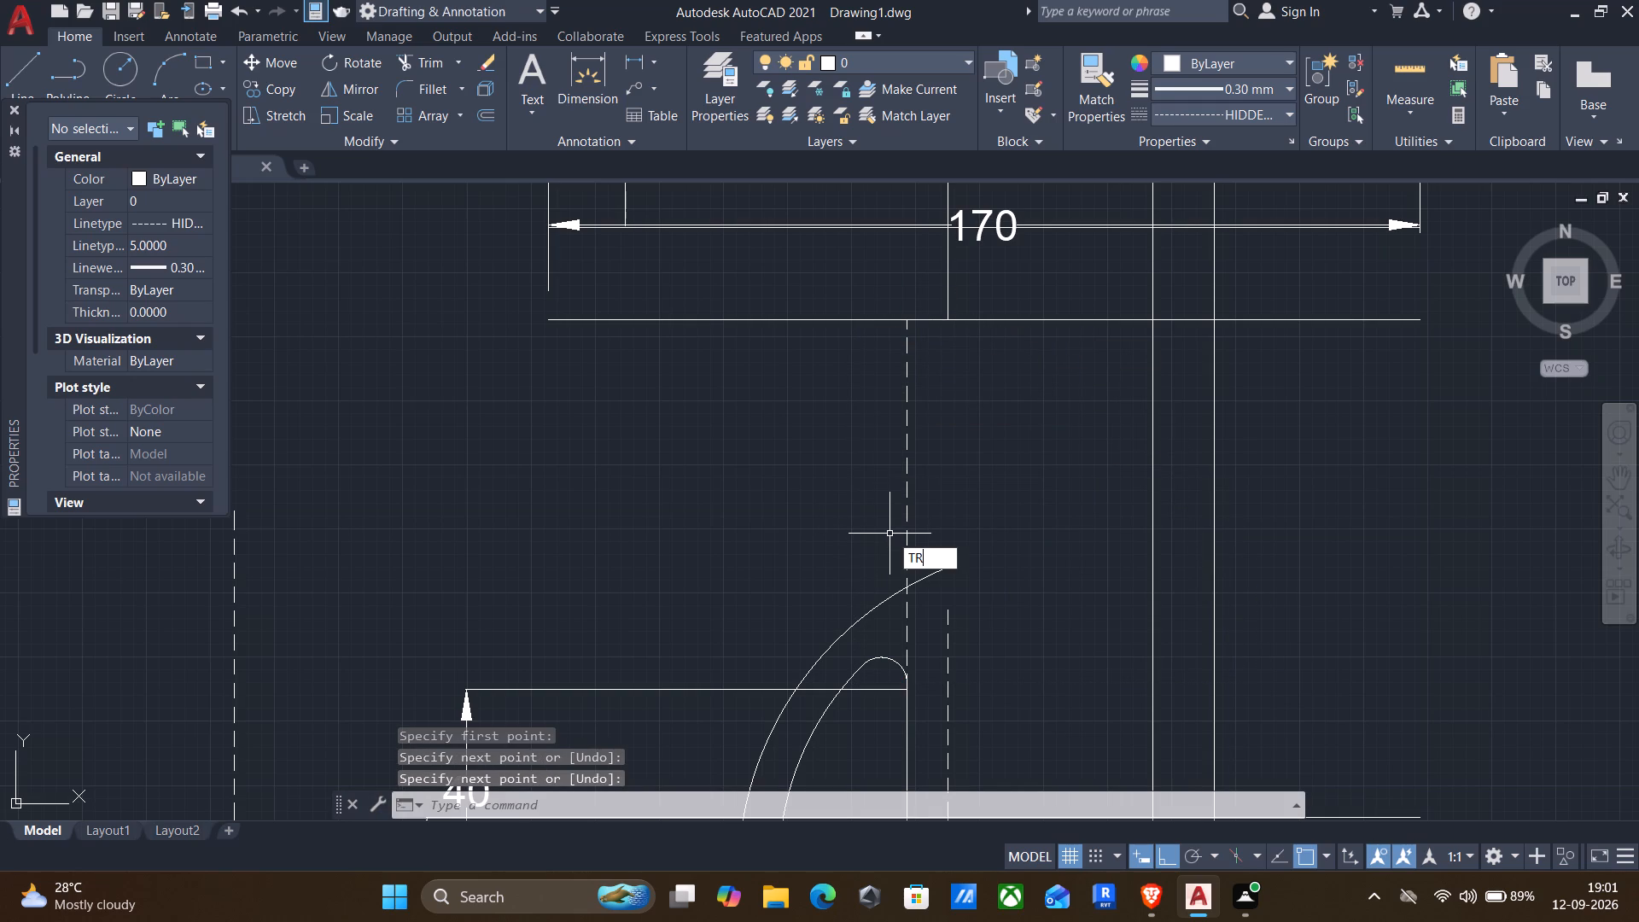
key(Return)
drag(901, 622, 924, 613)
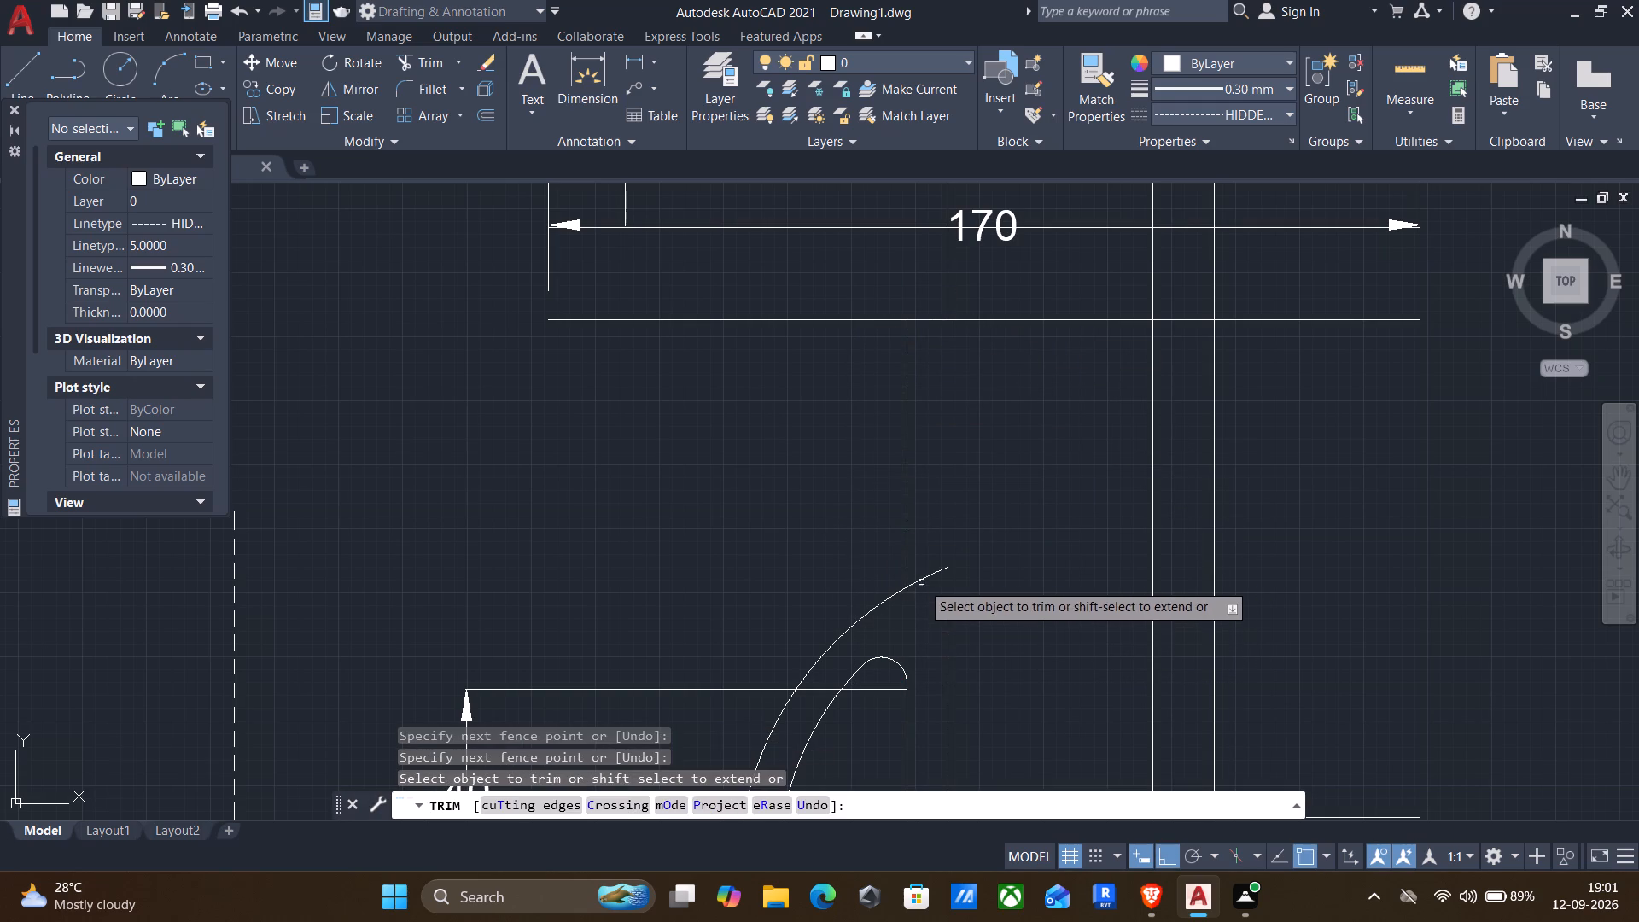
drag(919, 569, 913, 610)
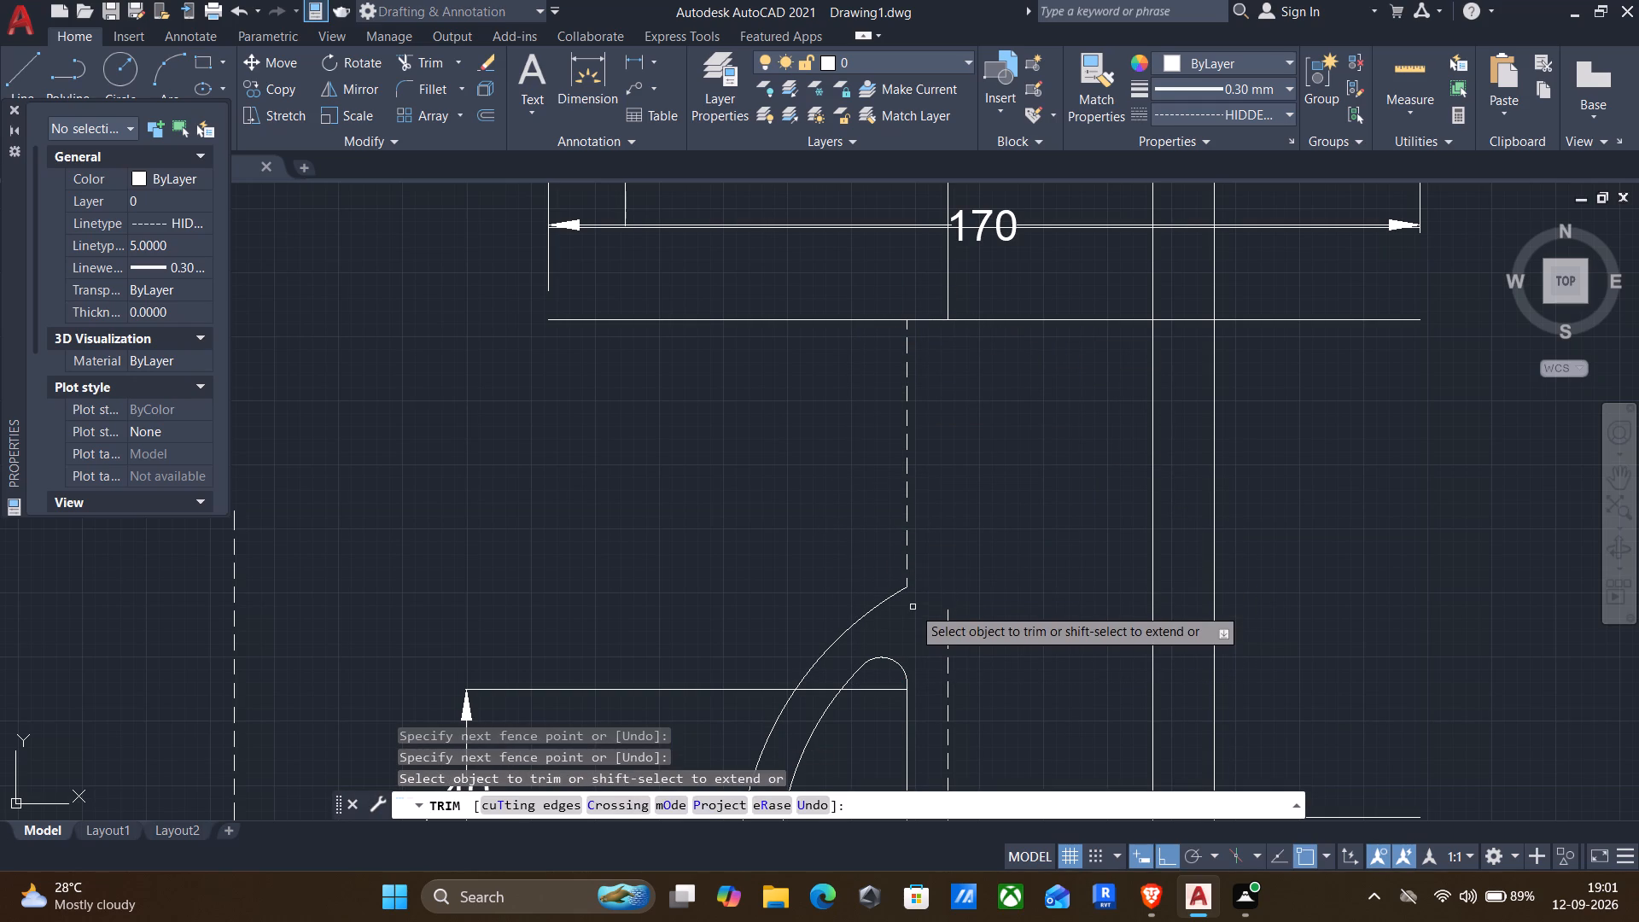
middle_drag(975, 512, 975, 510)
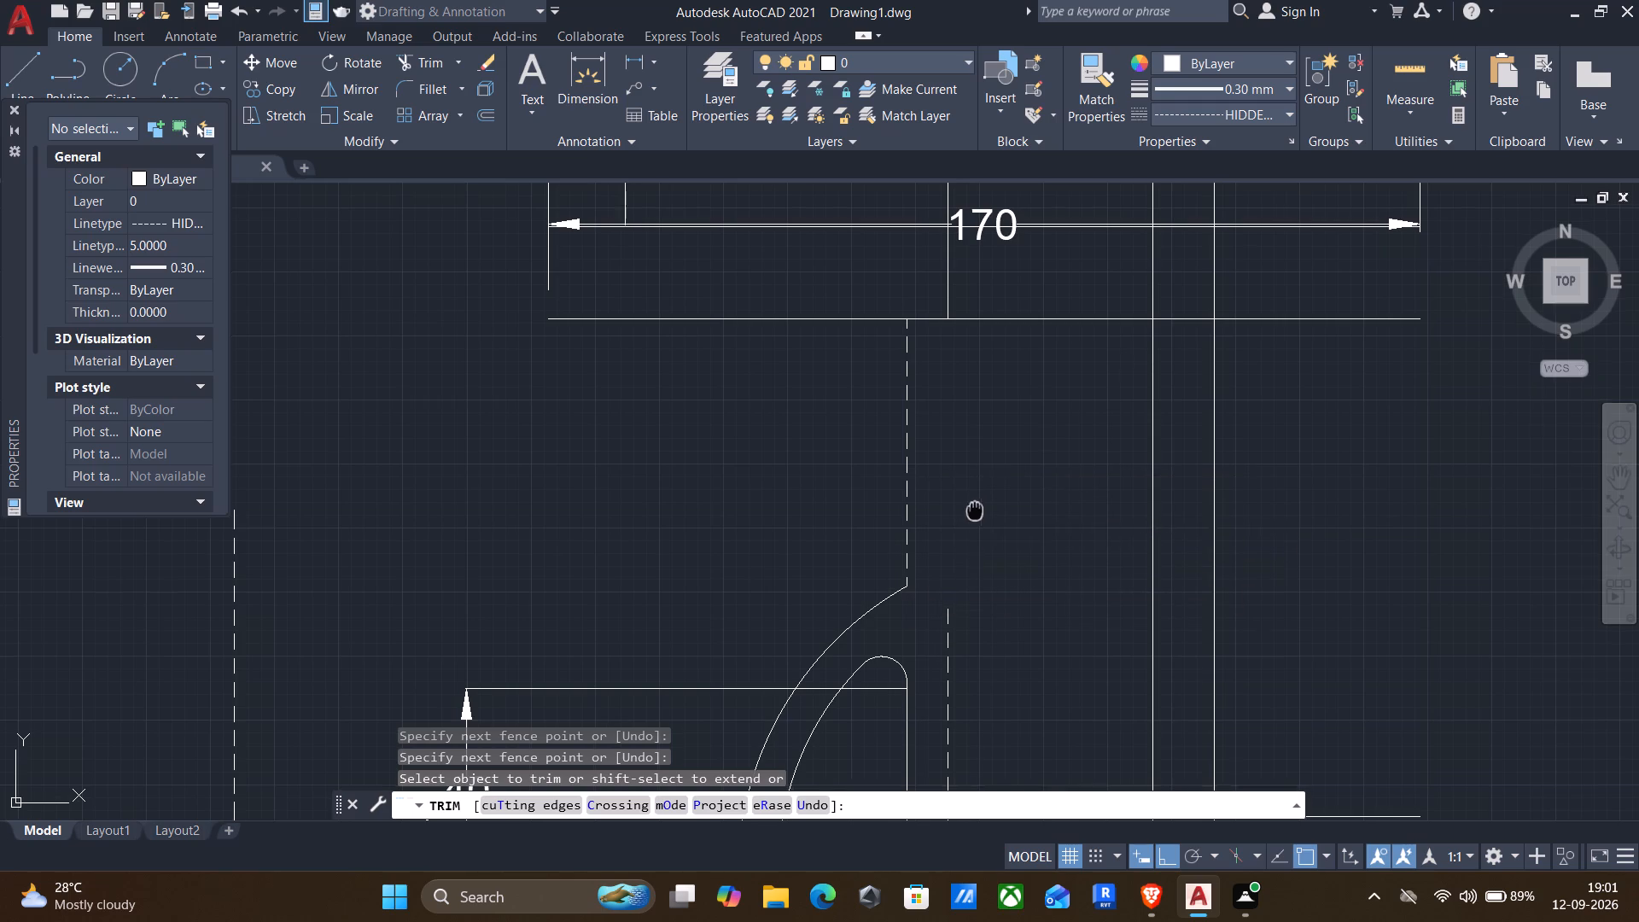
middle_drag(975, 510, 960, 499)
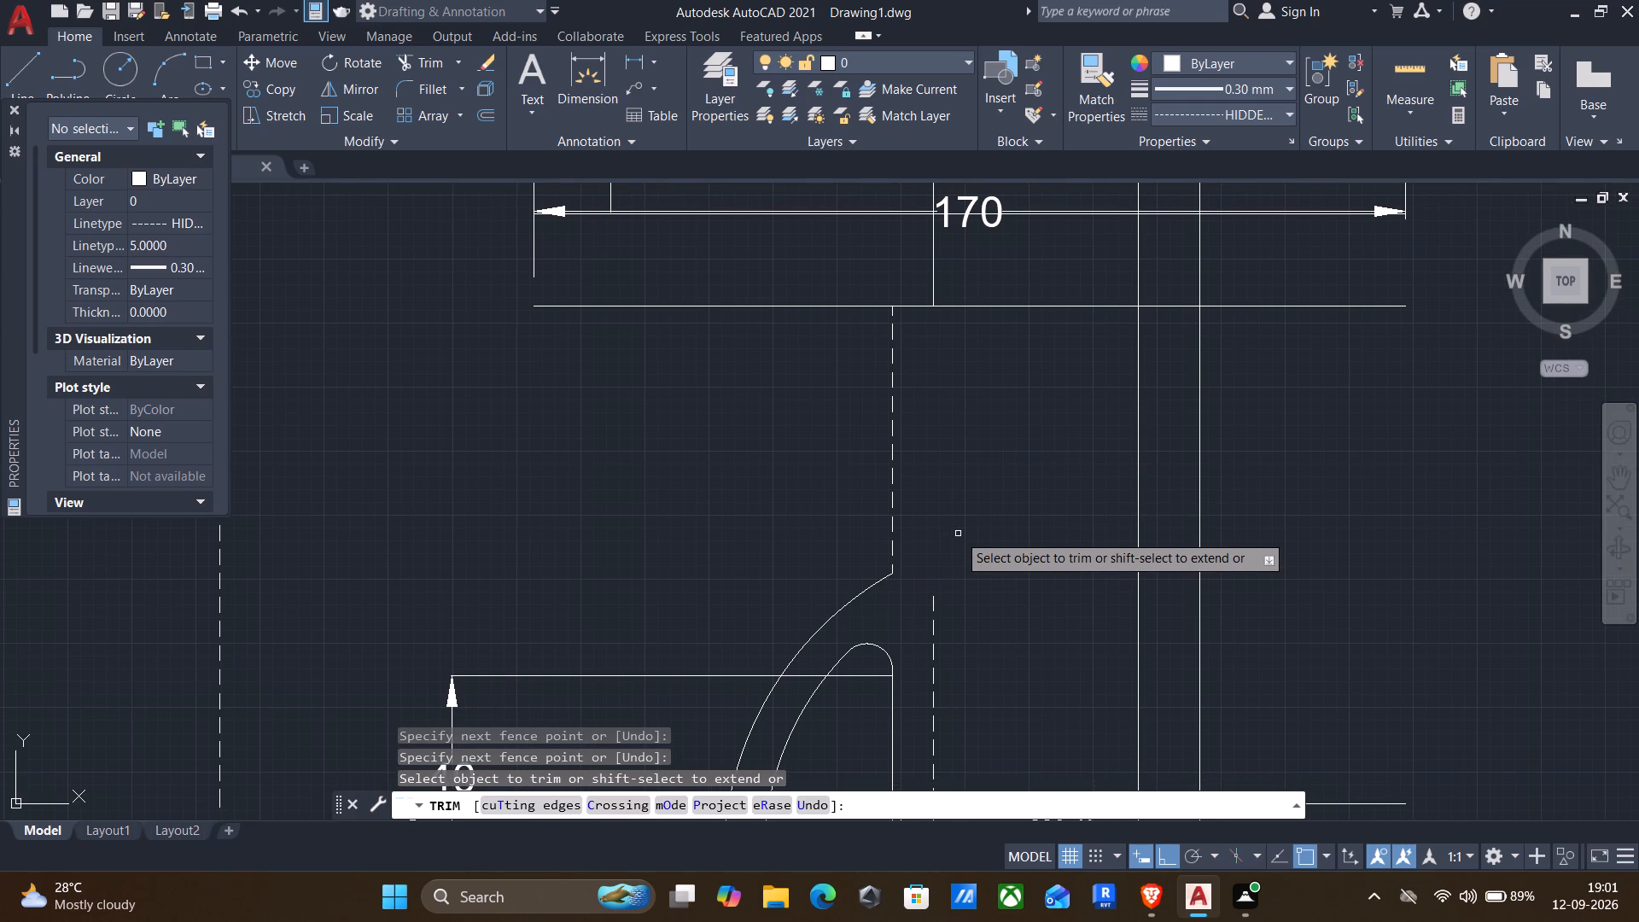
key(Escape)
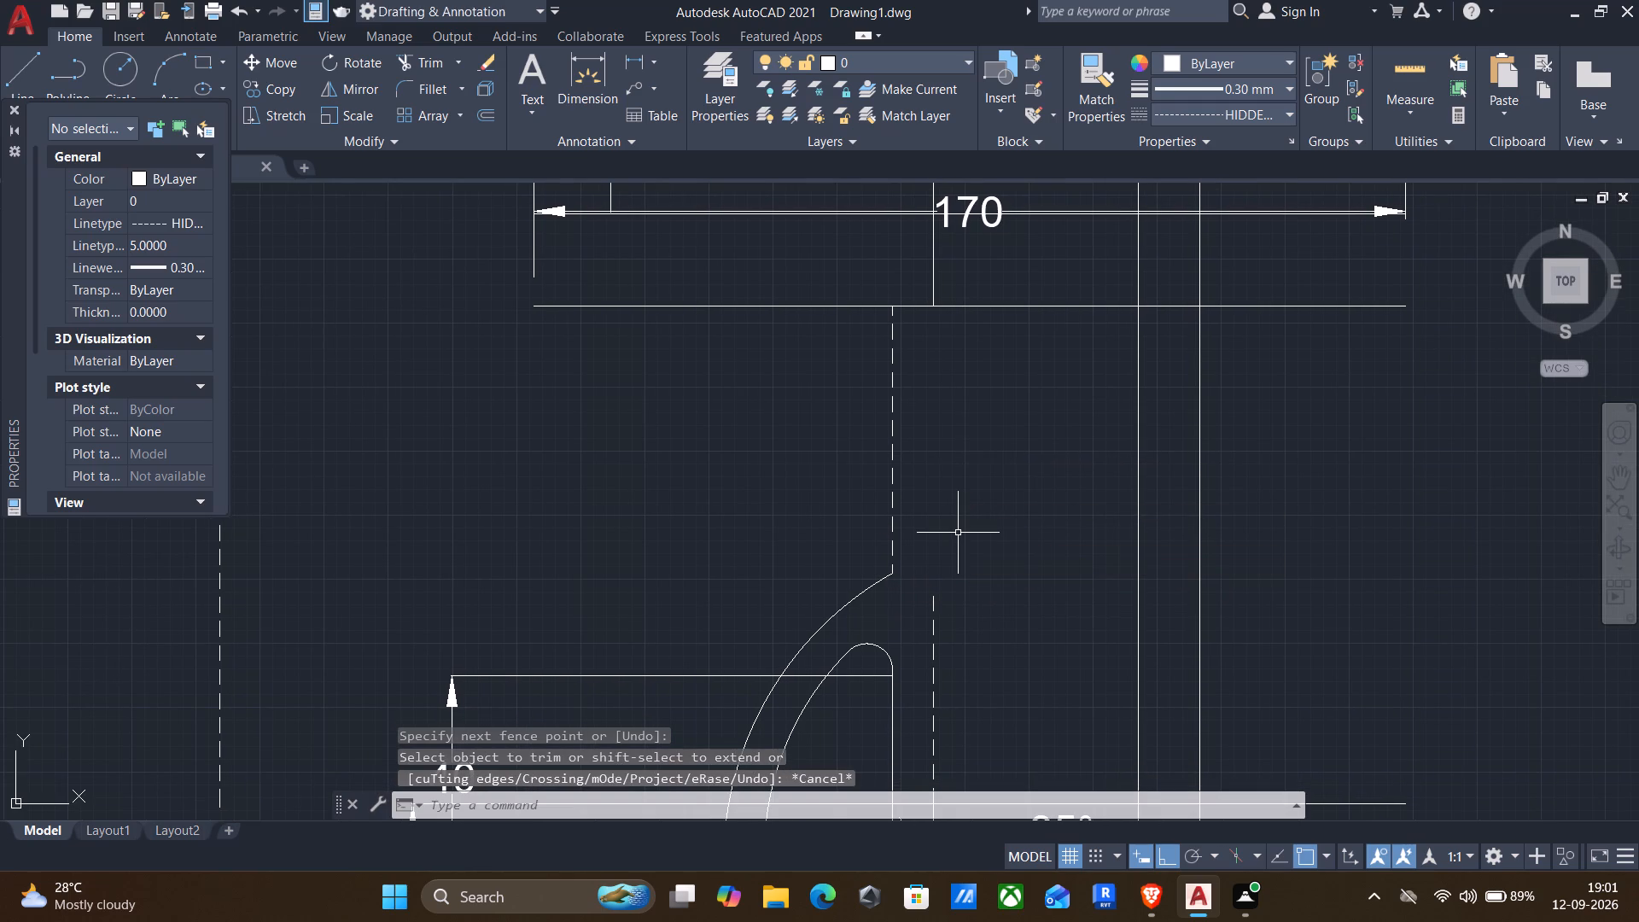
Offset the horizontal line below the 170 dimension downward by 10.
key(o)
key(Return)
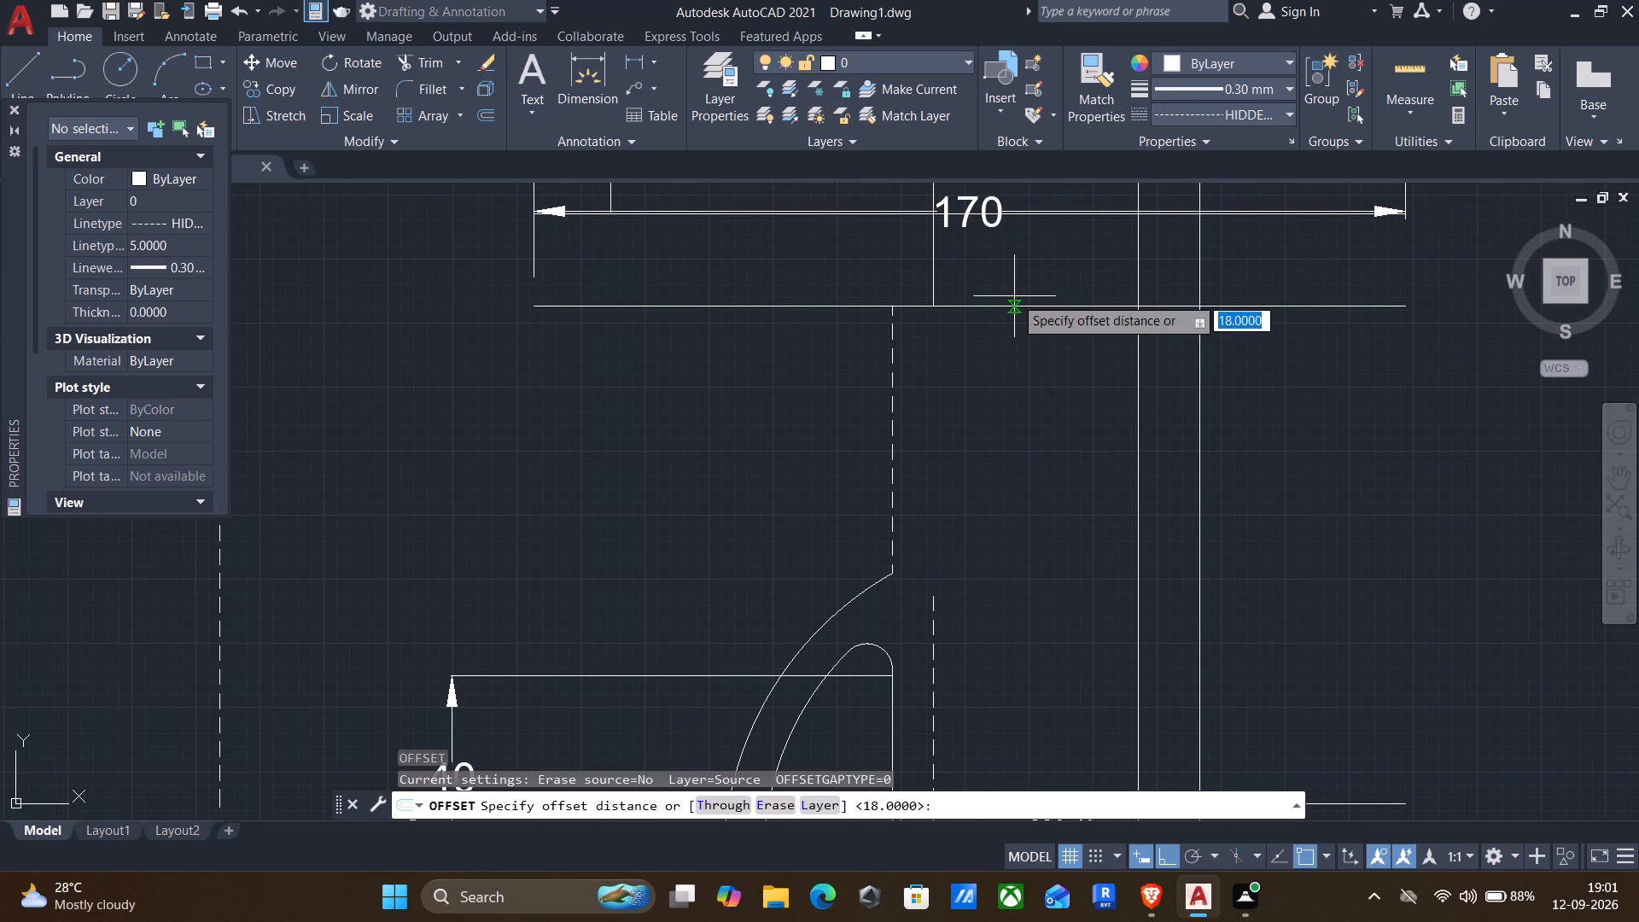
drag(1014, 296, 1002, 334)
click(994, 389)
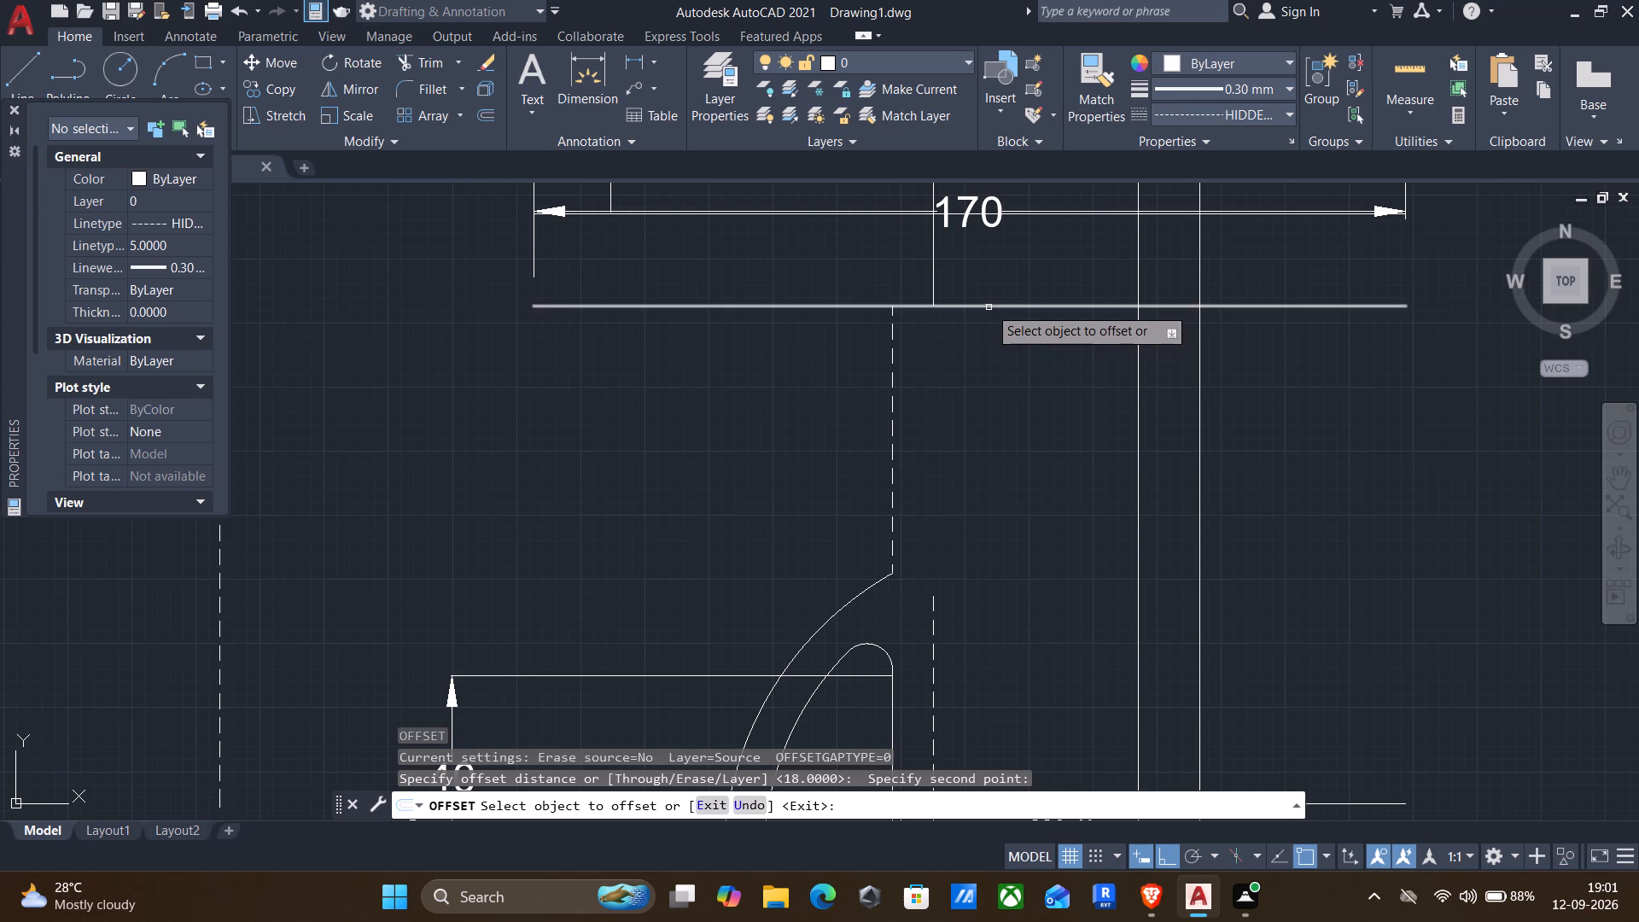
click(985, 303)
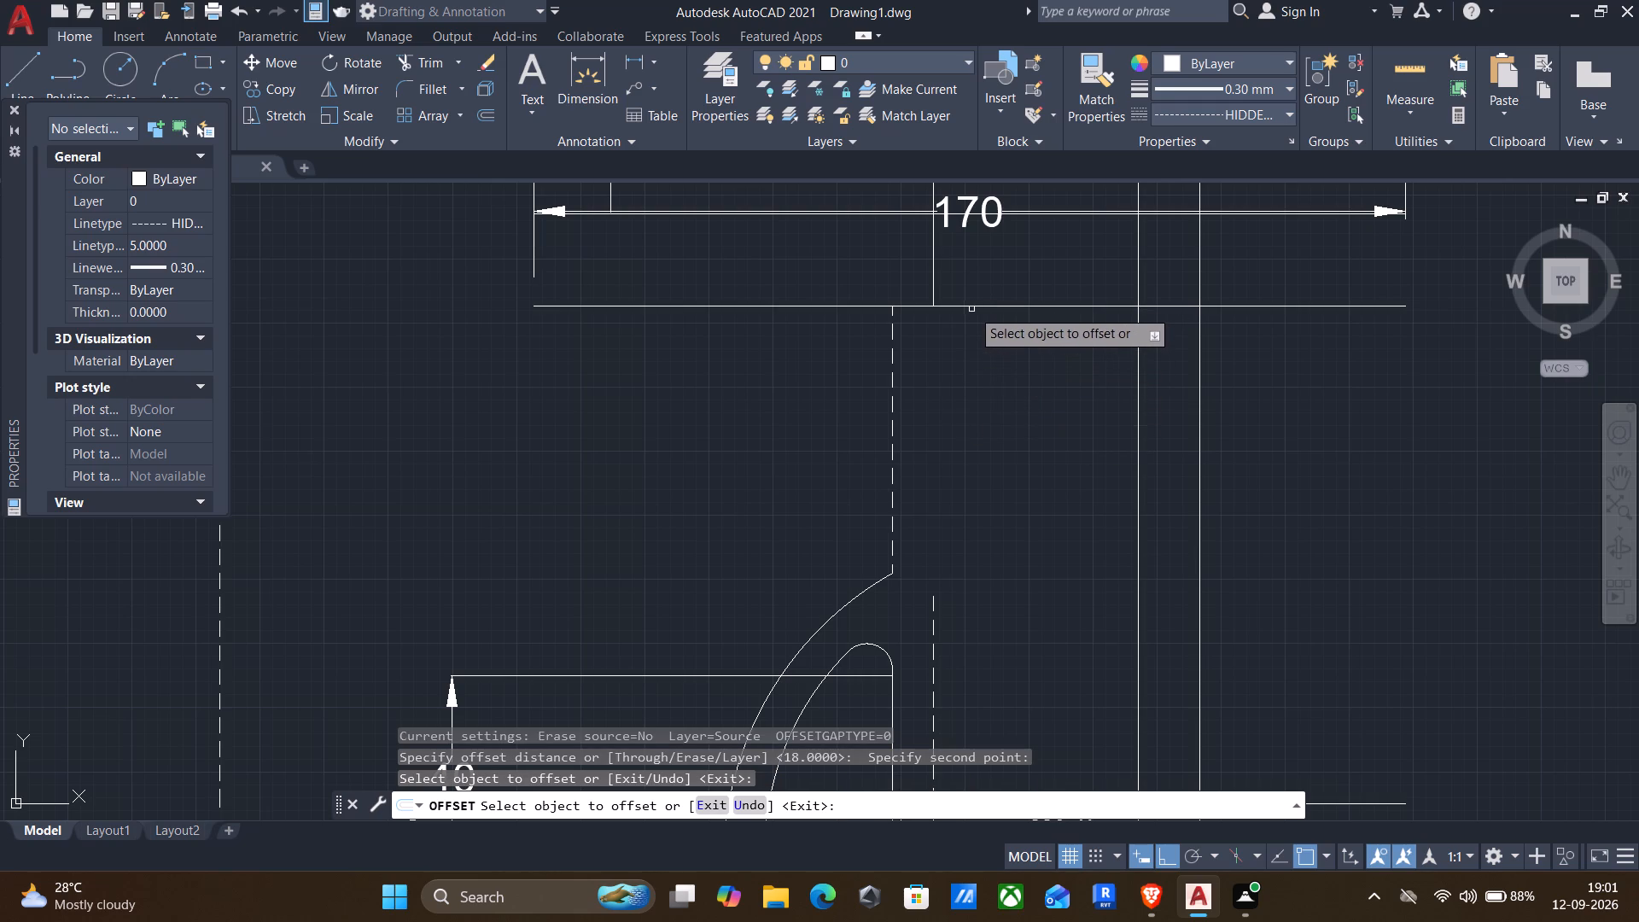
drag(965, 306, 964, 320)
text(10)
key(Return)
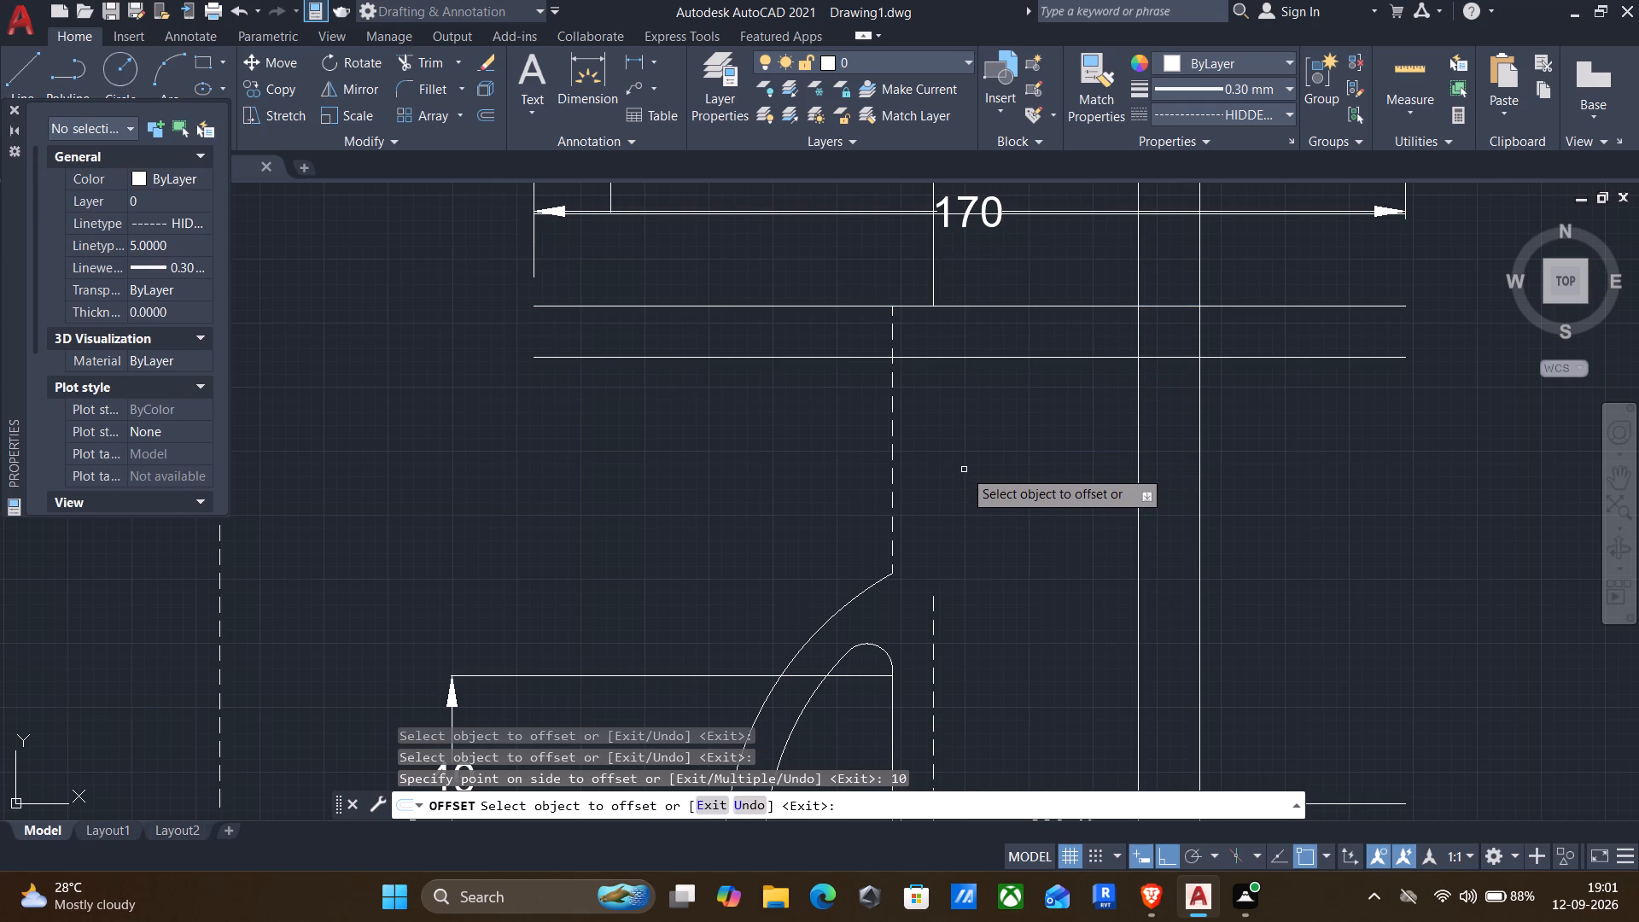
key(Escape)
Extend the shorter hidden vertical with a HIDDEN2 line from its upper end to the lower of the two horizontals below the 170 dimension.
key(l)
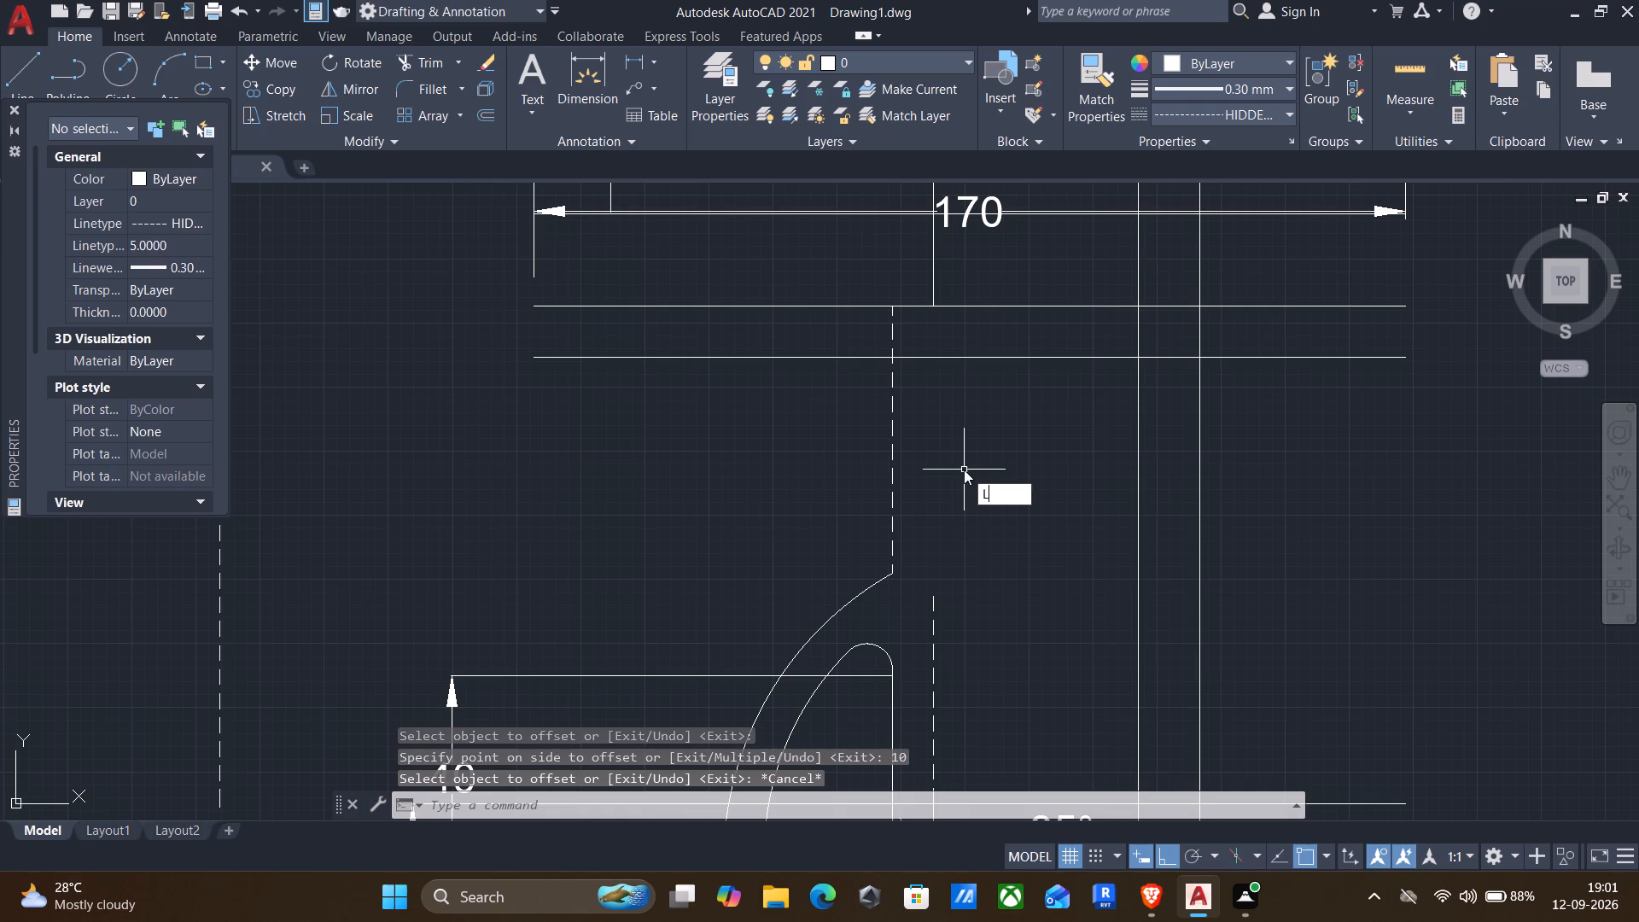
key(Return)
click(928, 596)
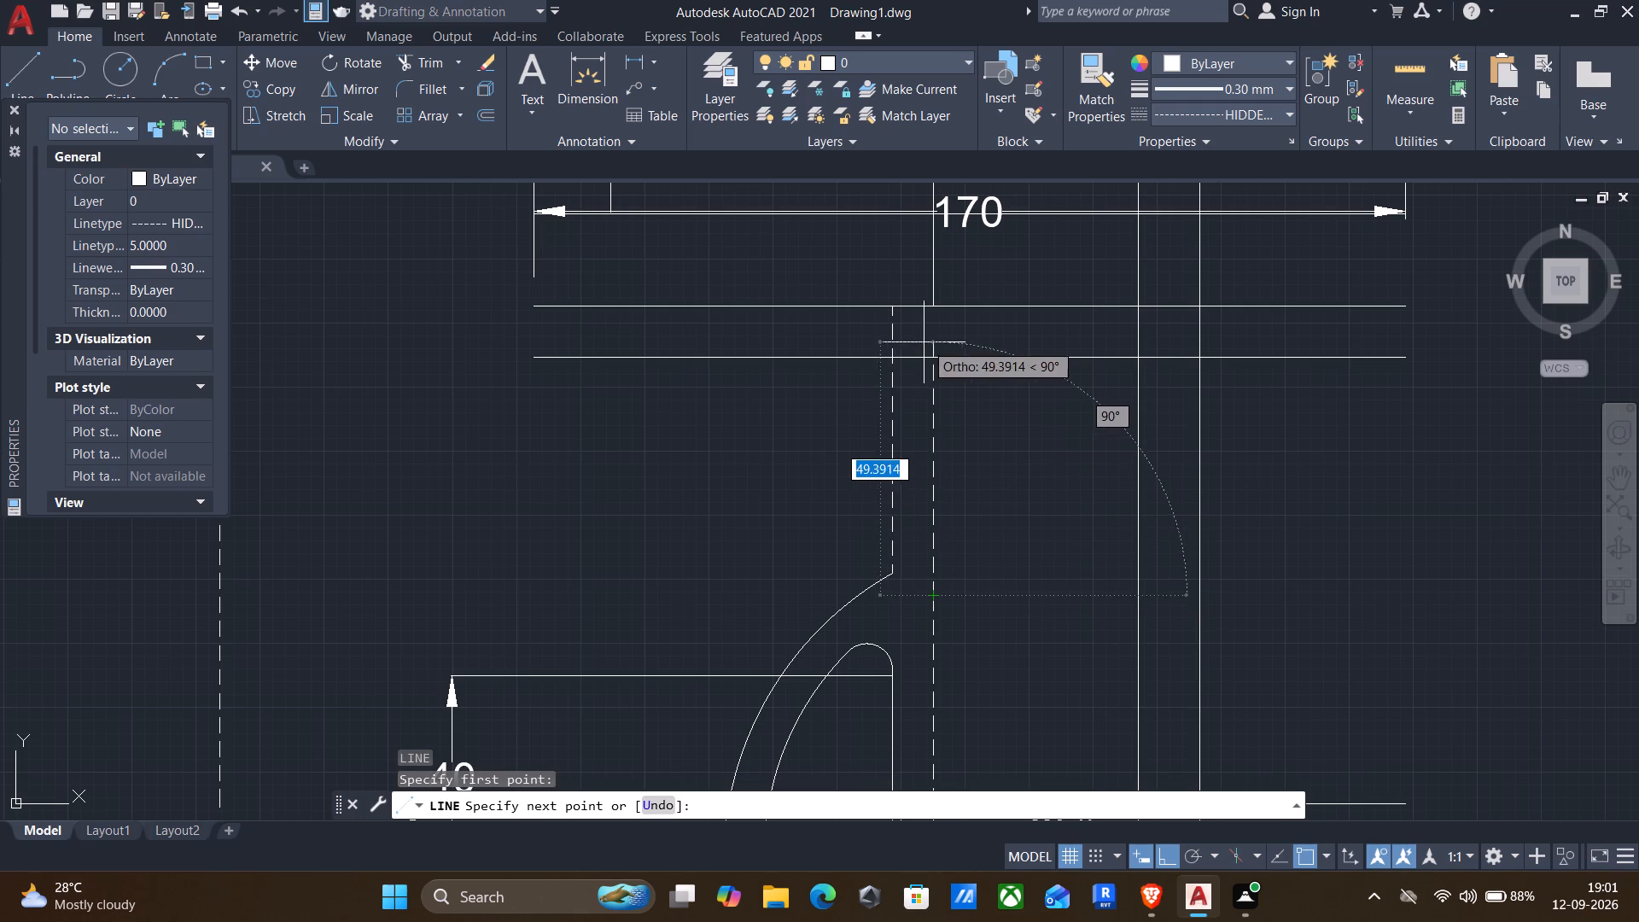
click(934, 361)
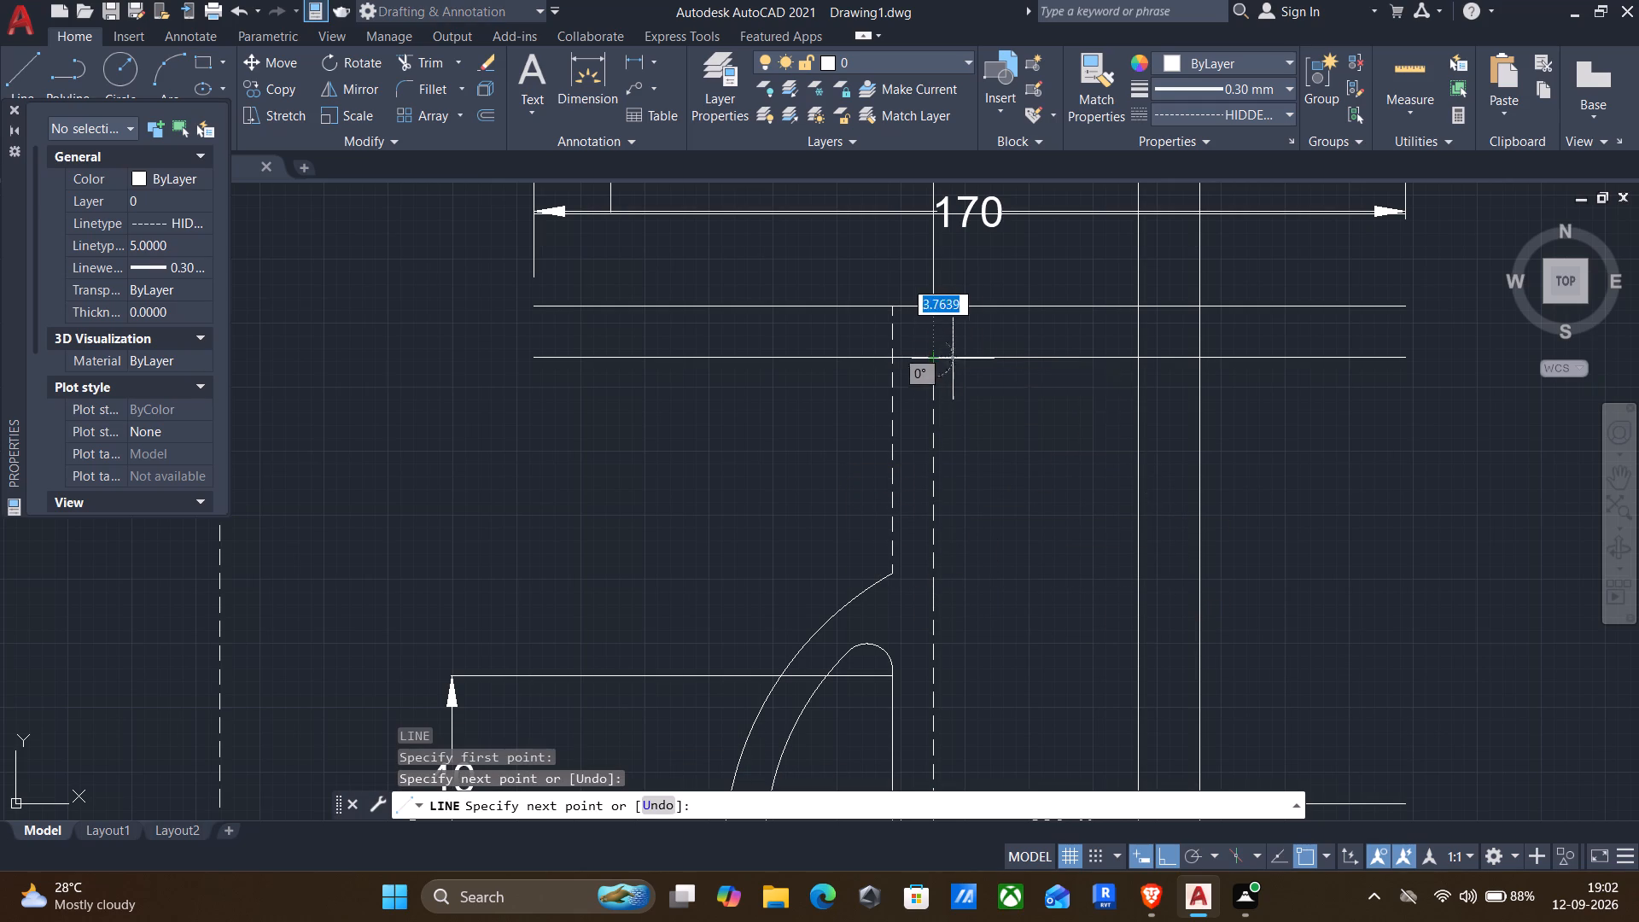
key(Escape)
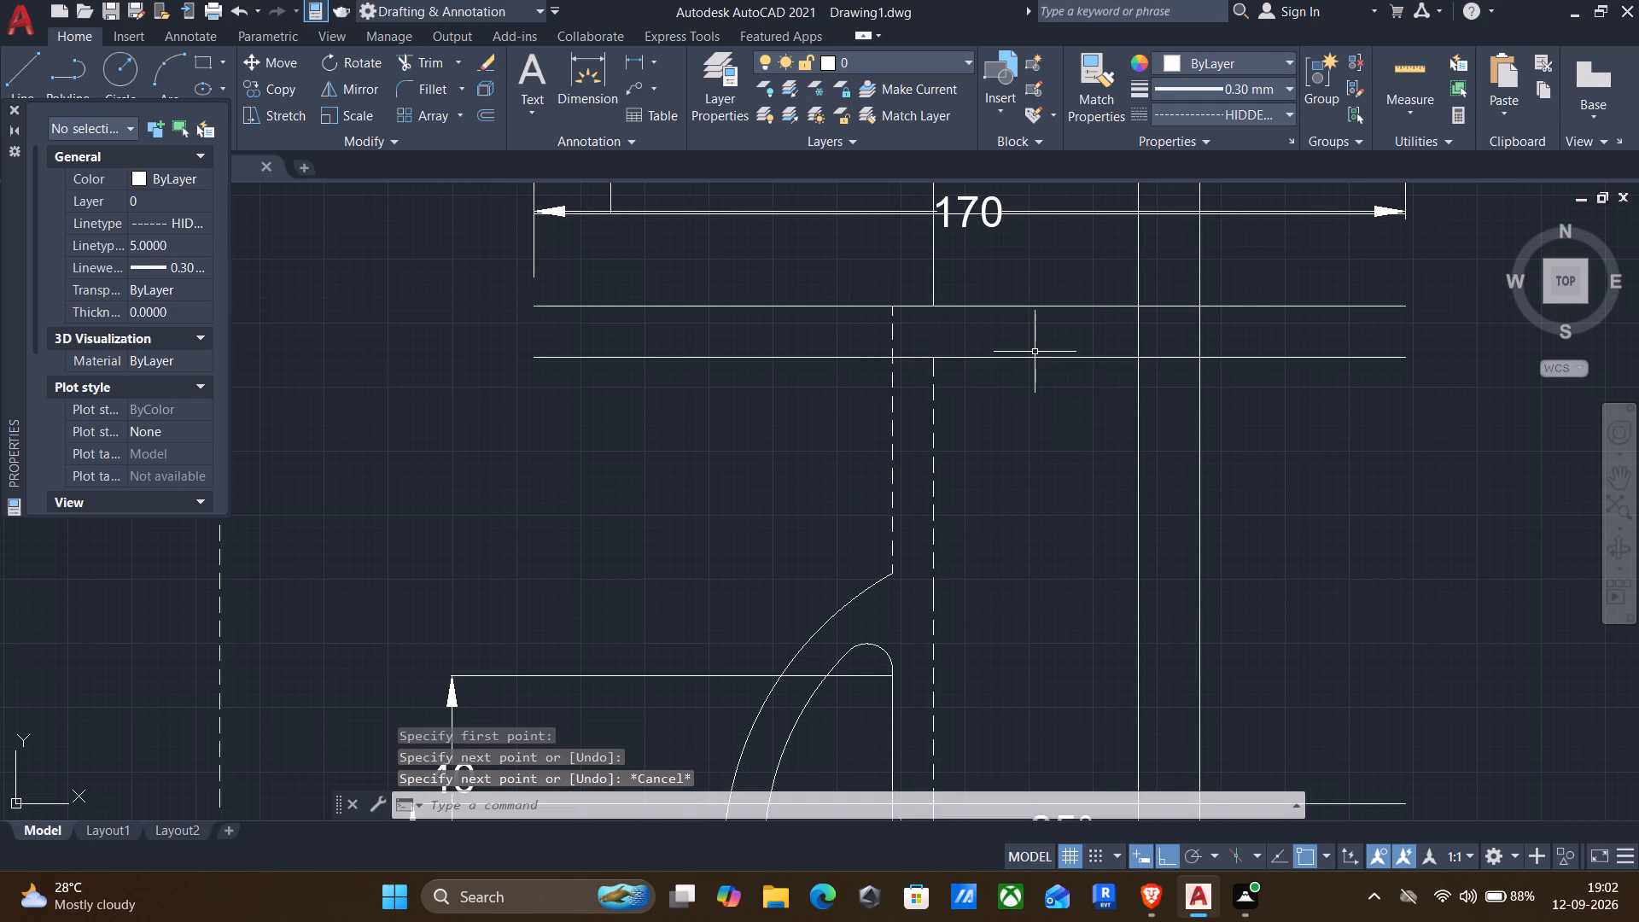
Trim the lower of the two horizontals below the 170 dimension between the hidden vertical and the first solid vertical beside it.
text(TR)
key(Return)
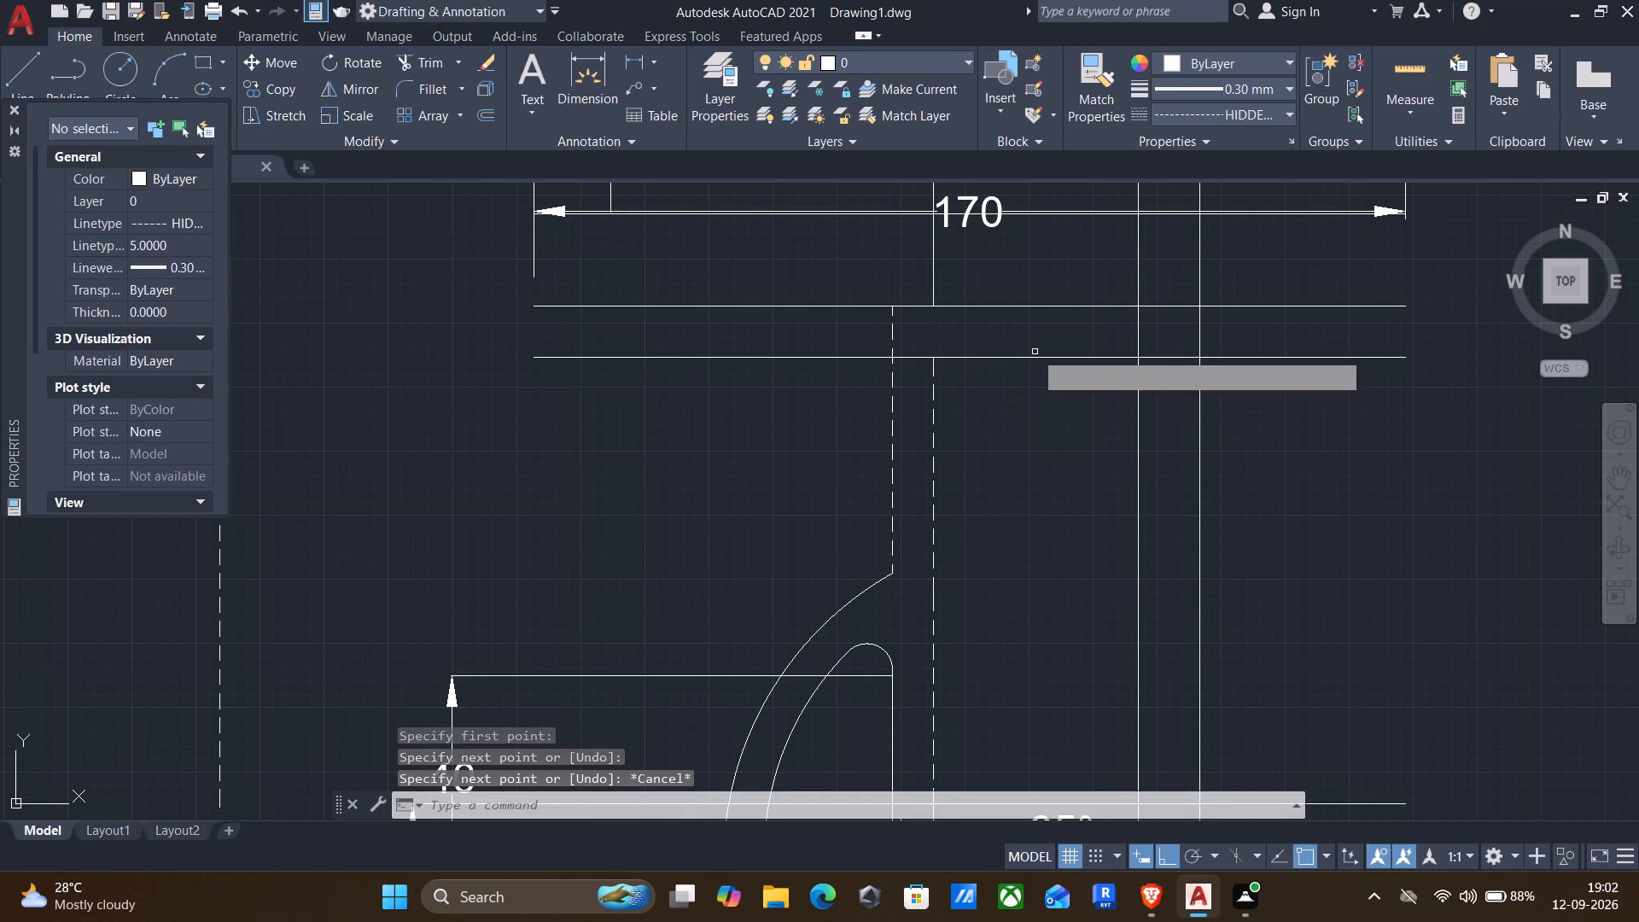
drag(1027, 343, 1024, 423)
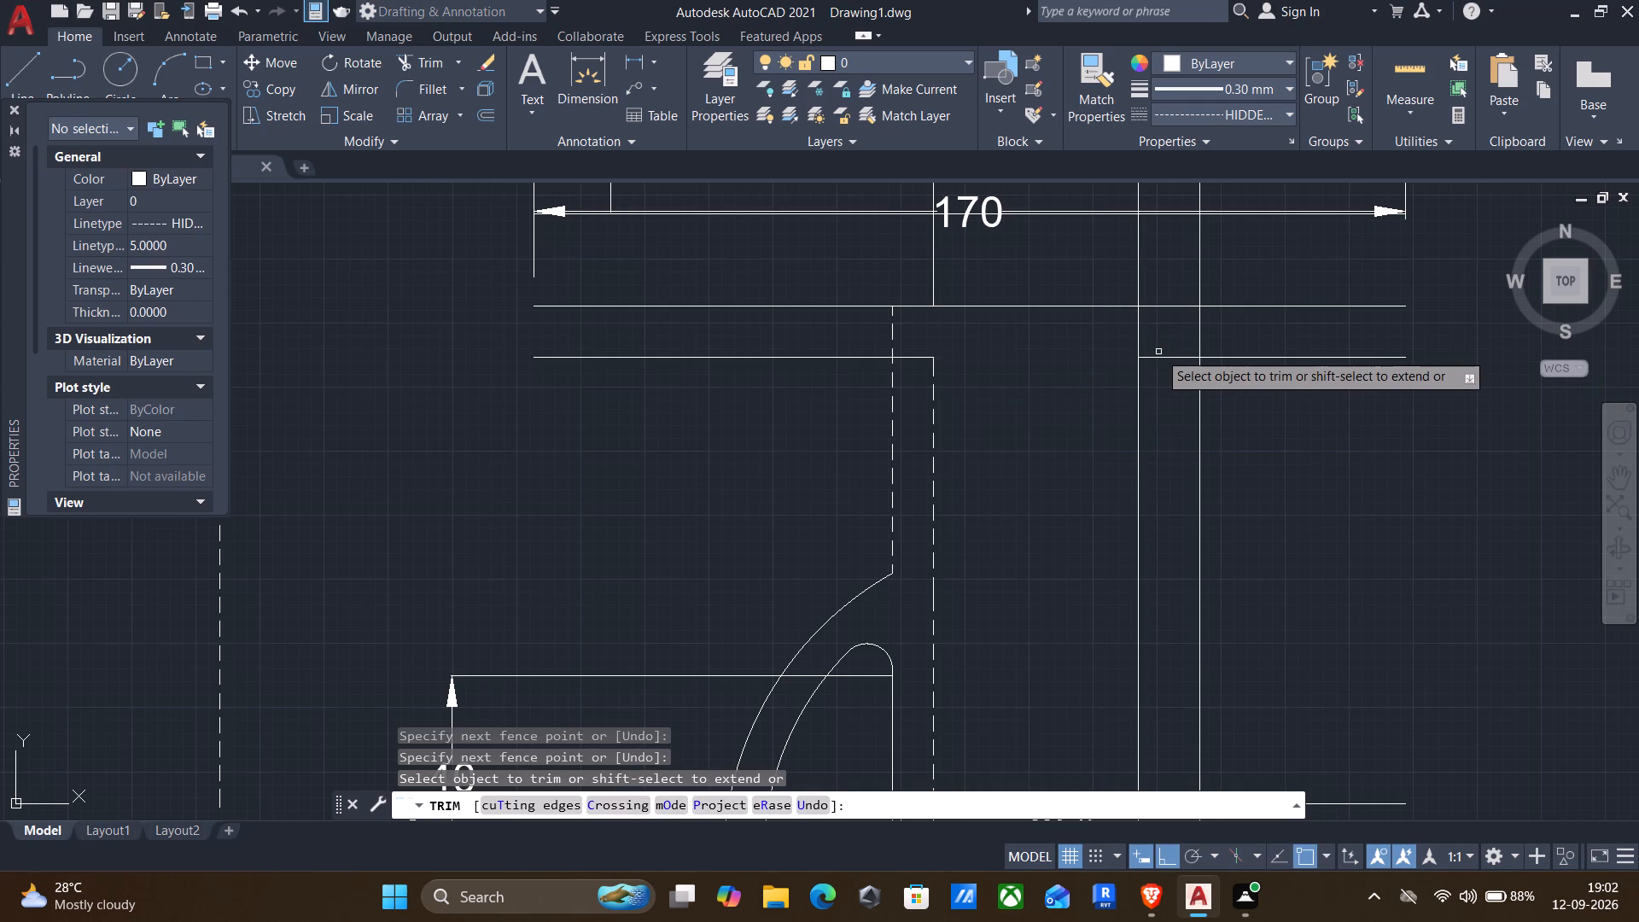
key(Escape)
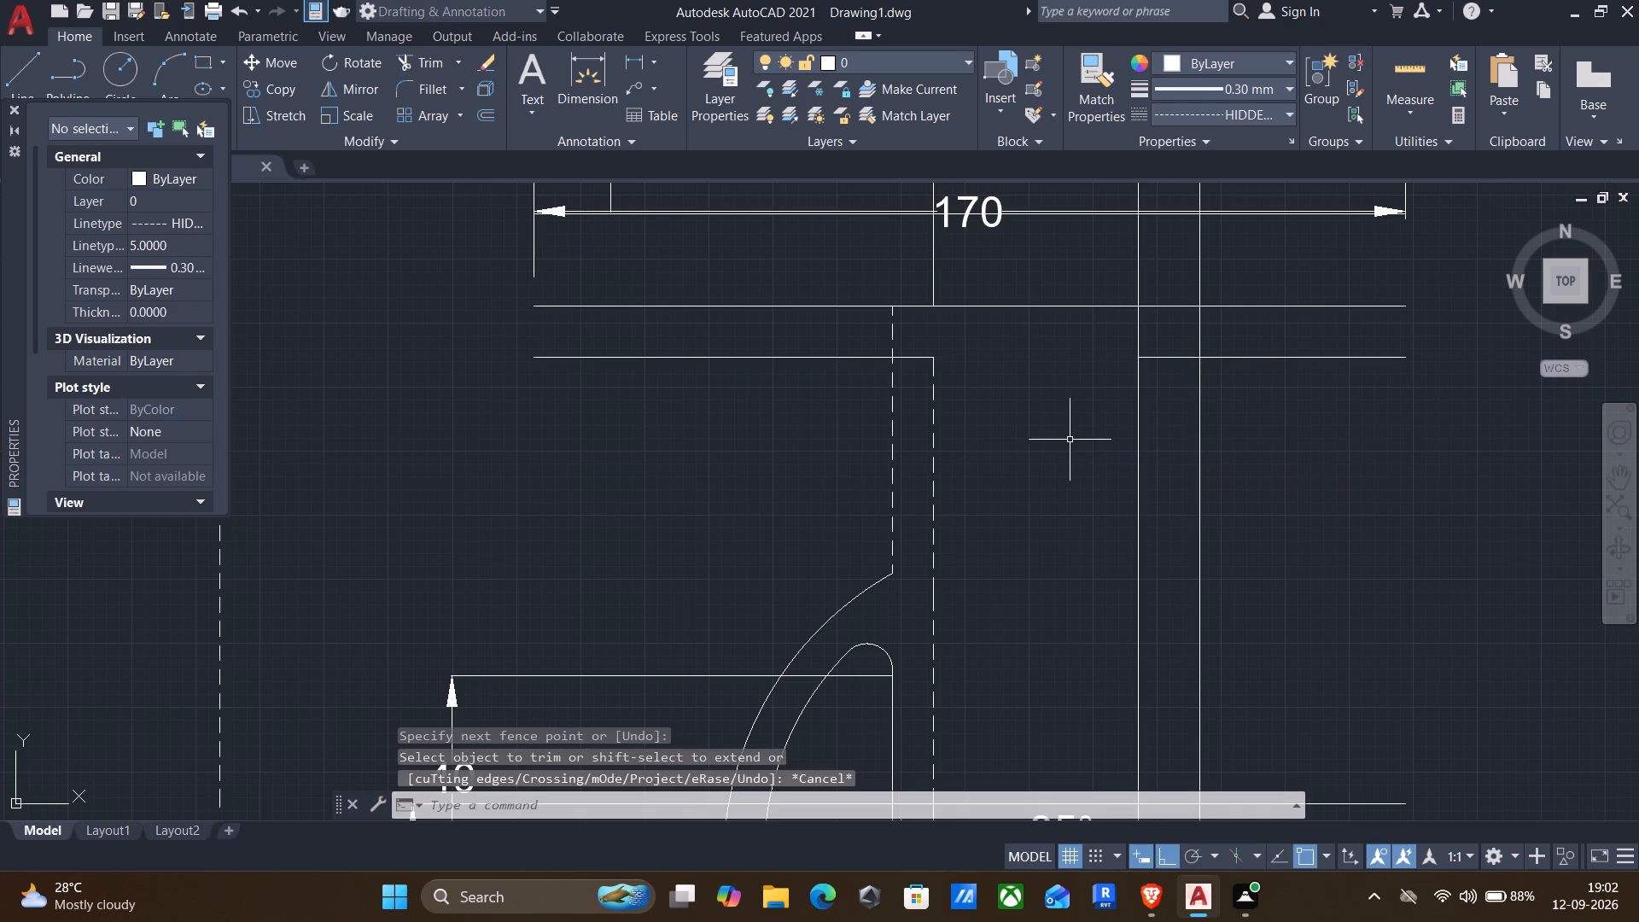
Draw a horizontal HIDDEN2 line across the trimmed gap, from the hidden vertical's upper end to the first solid vertical.
key(l)
key(Return)
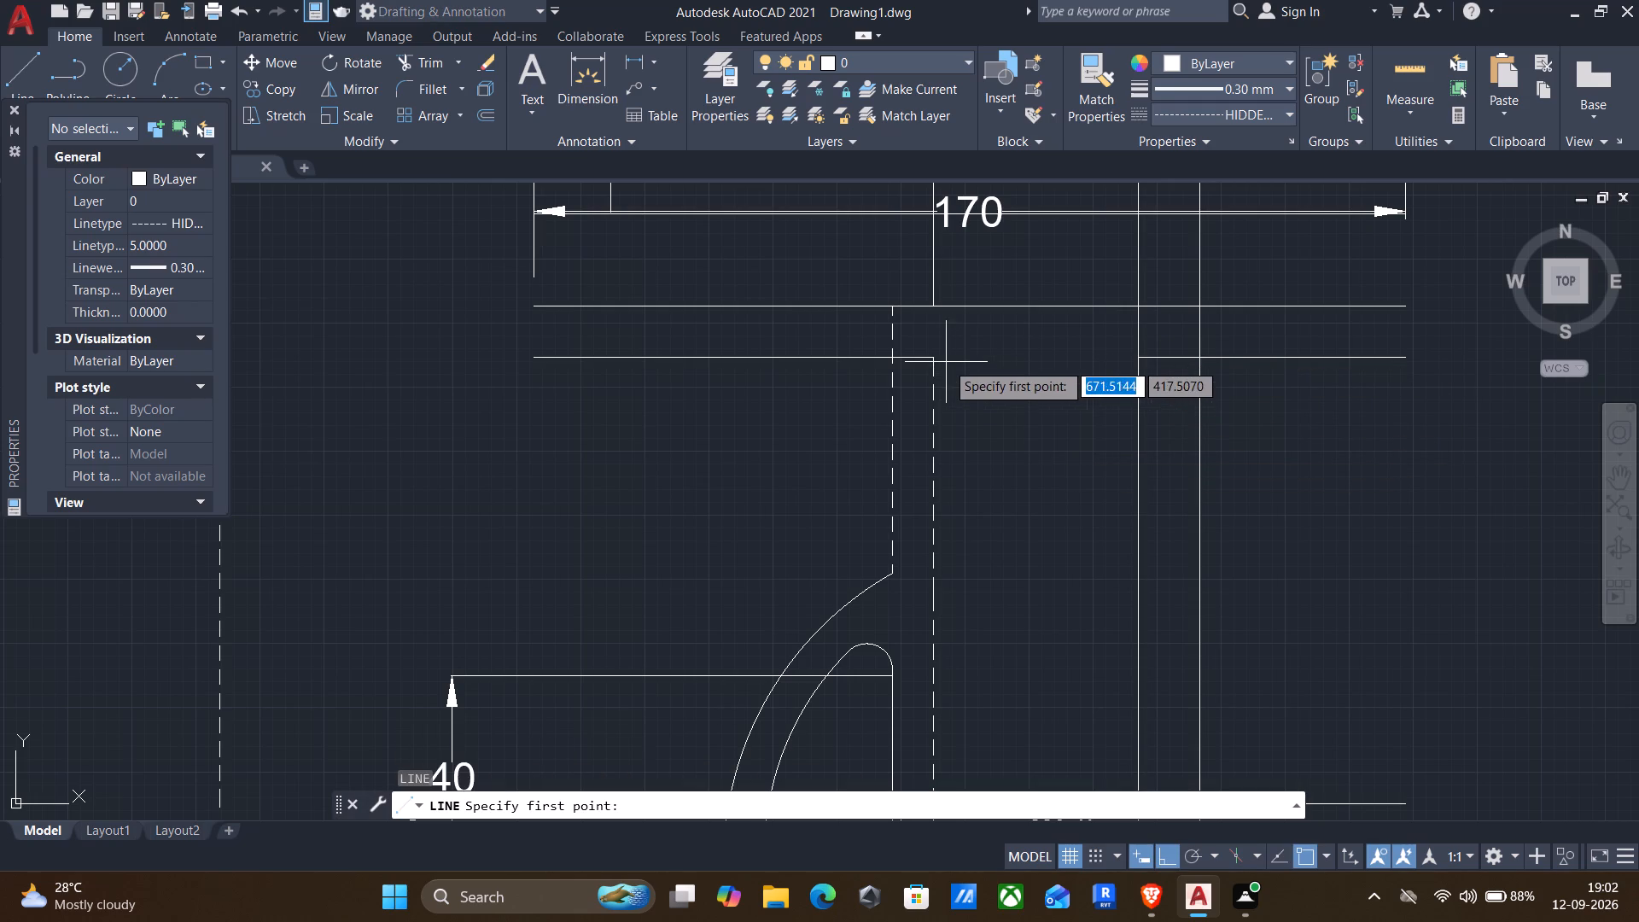
click(934, 360)
click(1138, 357)
key(Return)
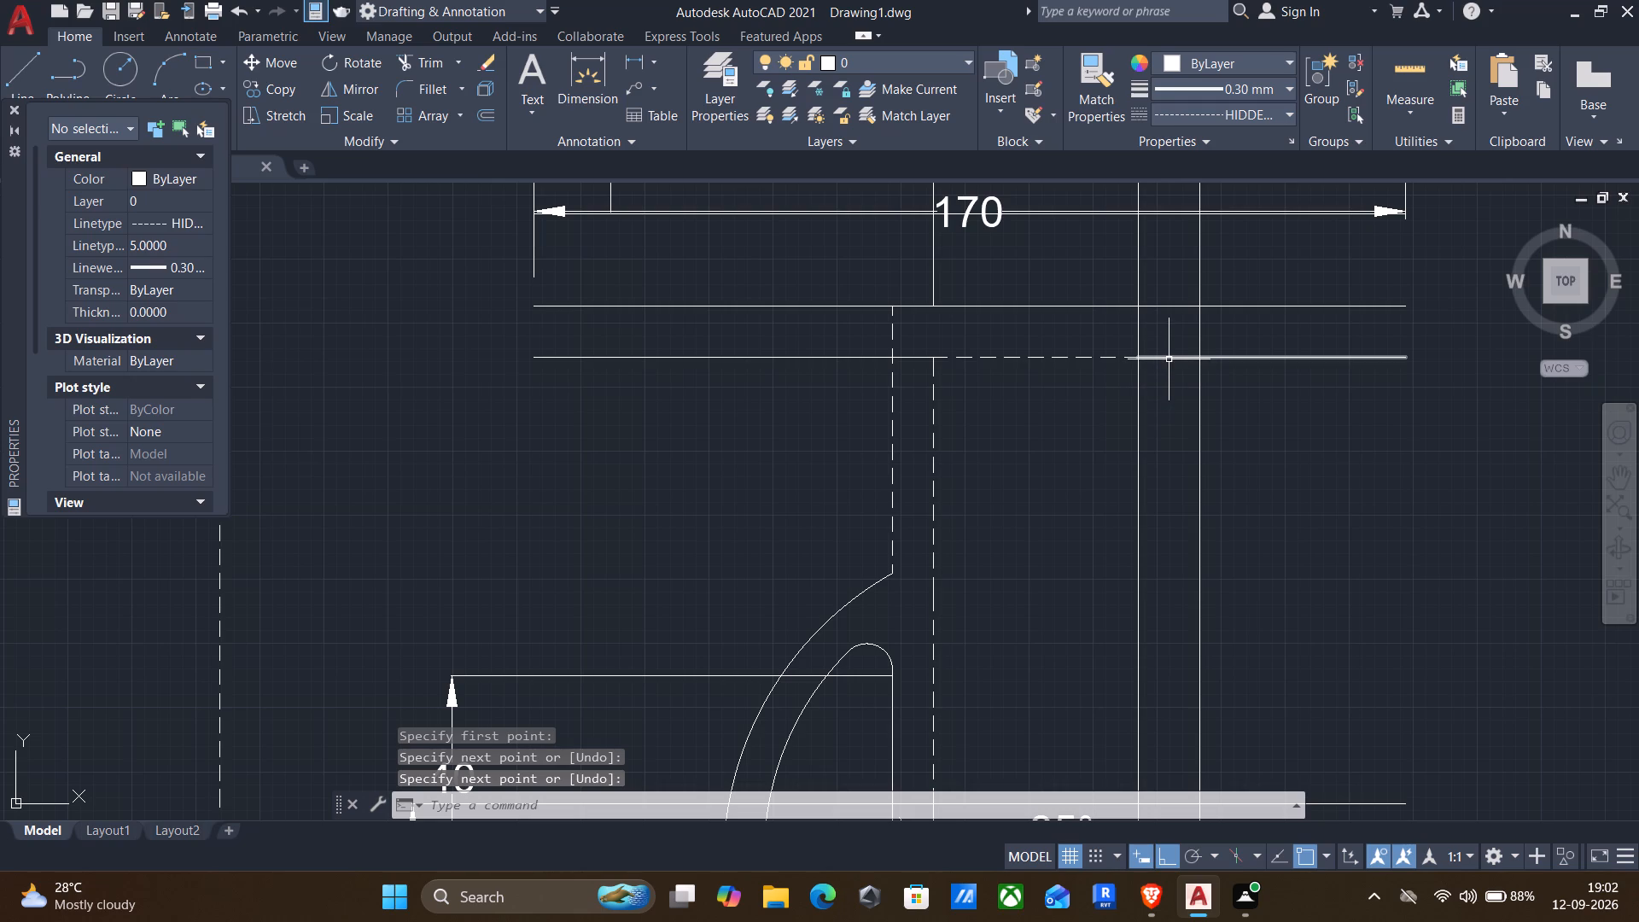
Delete the remaining solid piece of the lower horizontal, beyond the new hidden line's far end.
click(1177, 357)
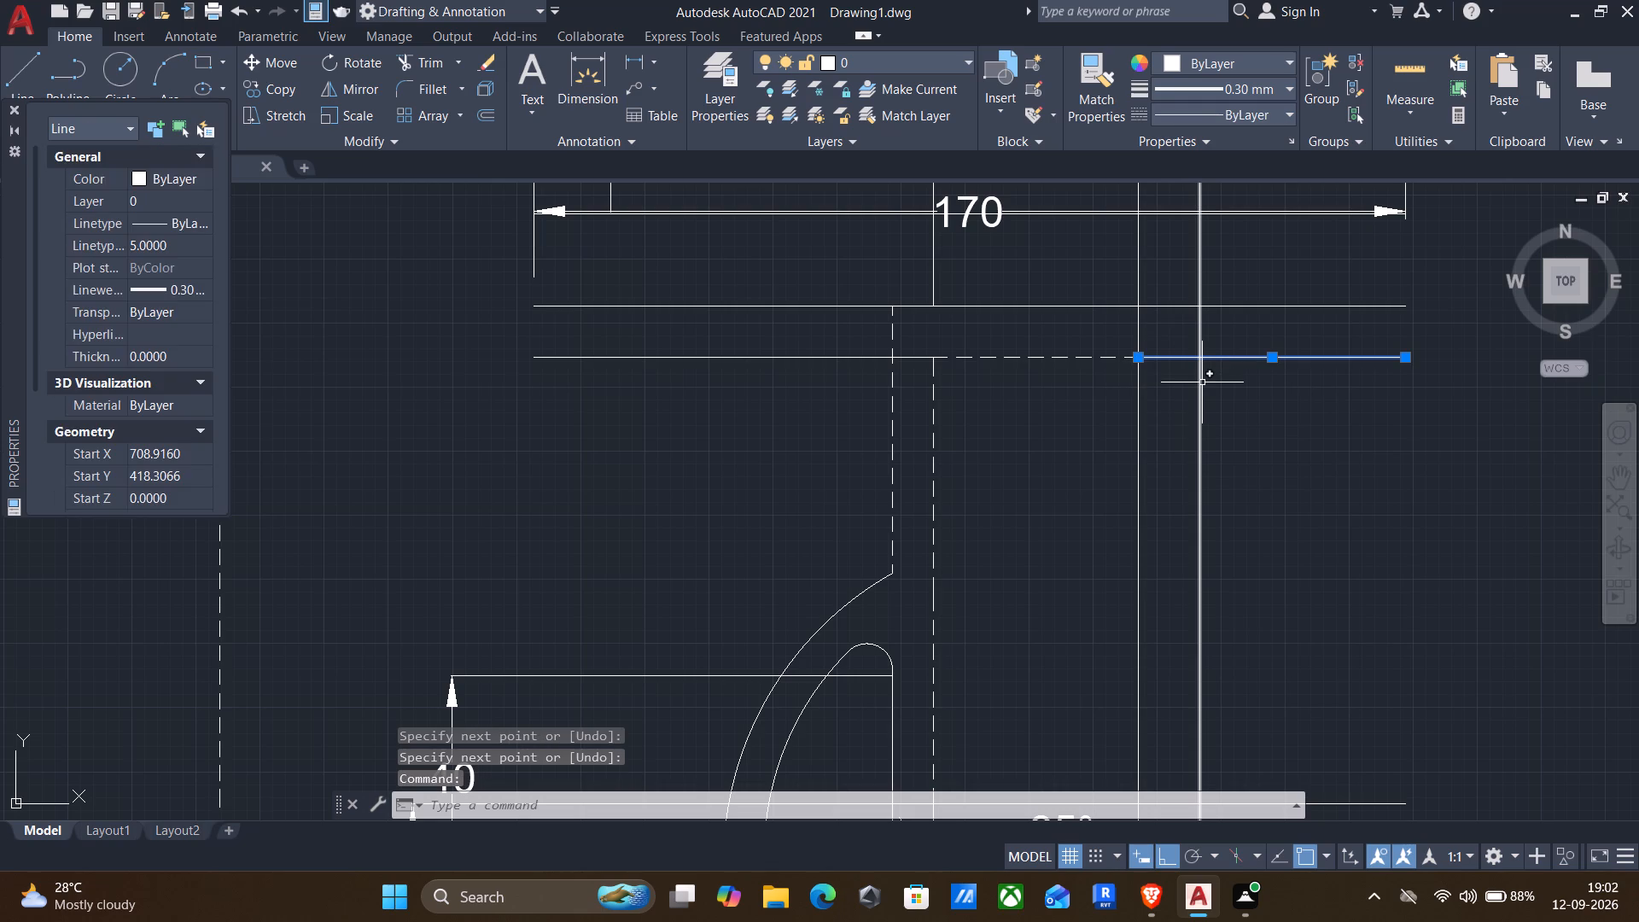
key(Delete)
Trim the solid vertical between the horizontal hidden line and the horizontal at the top of the 60 dimension.
middle_drag(1175, 482, 1252, 365)
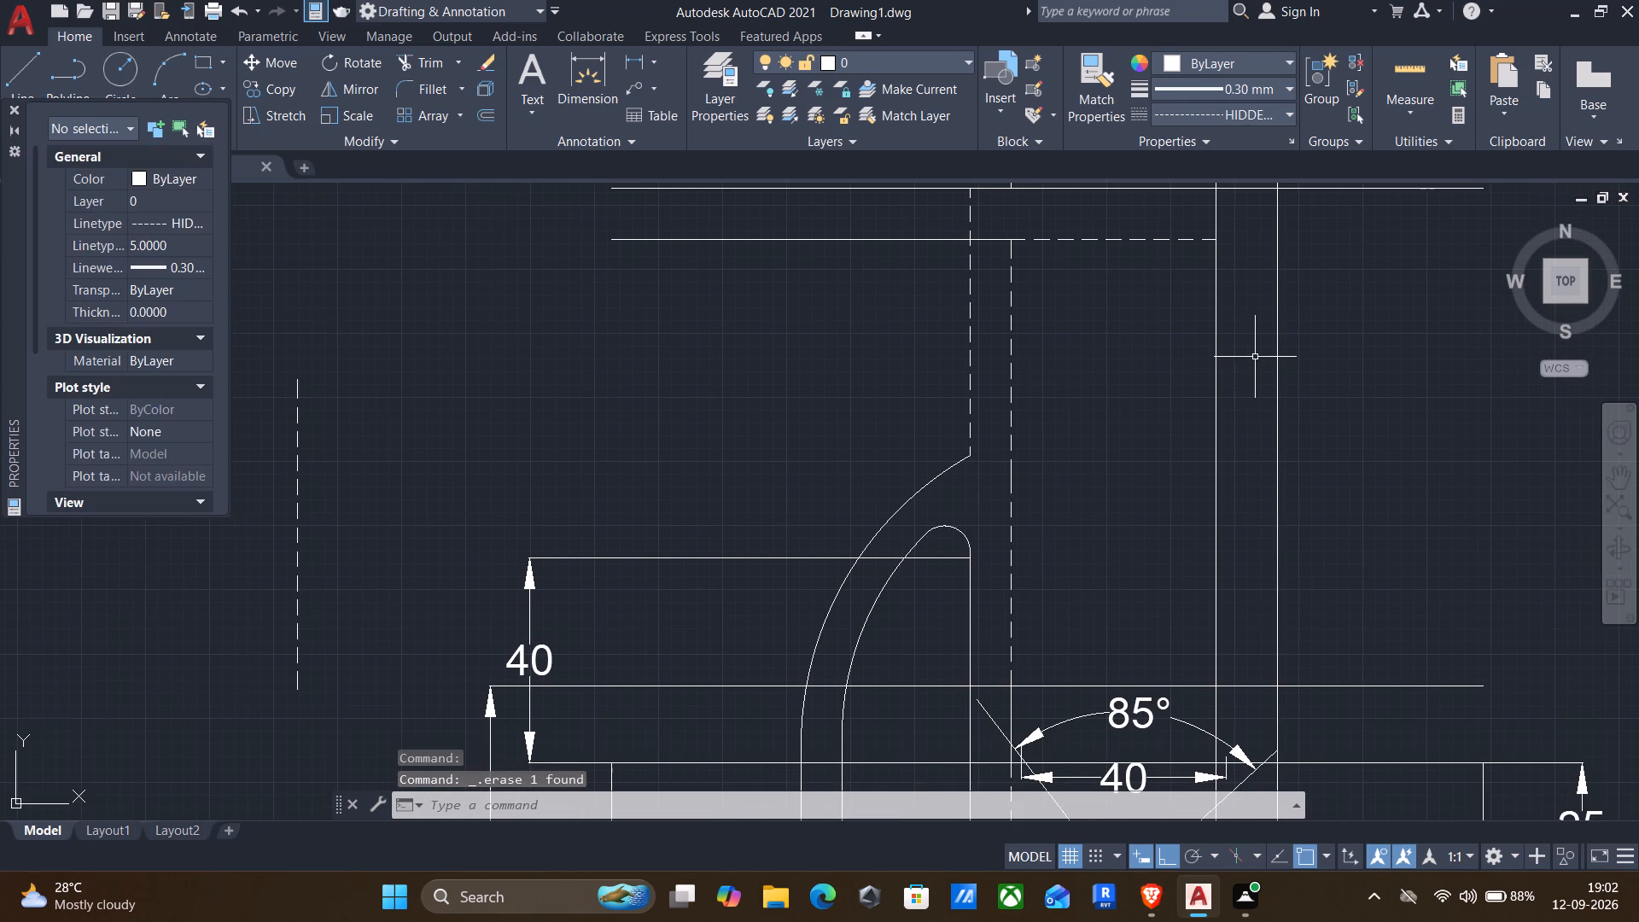
scroll(1230, 411, down, 1)
middle_drag(1226, 464, 1196, 475)
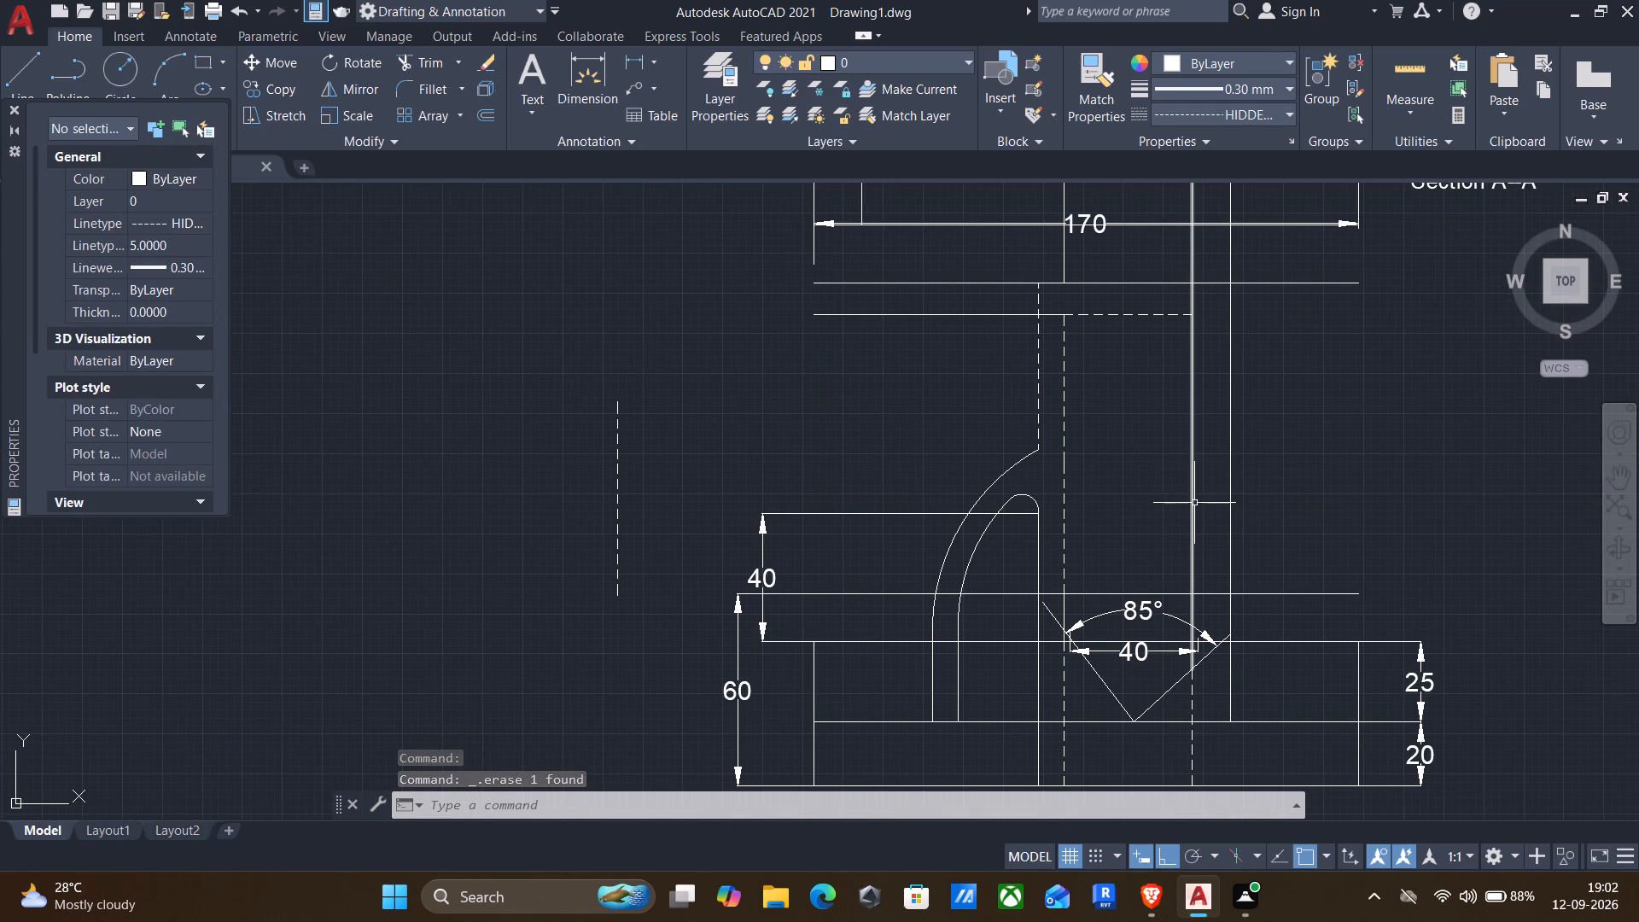
text(TR)
key(Return)
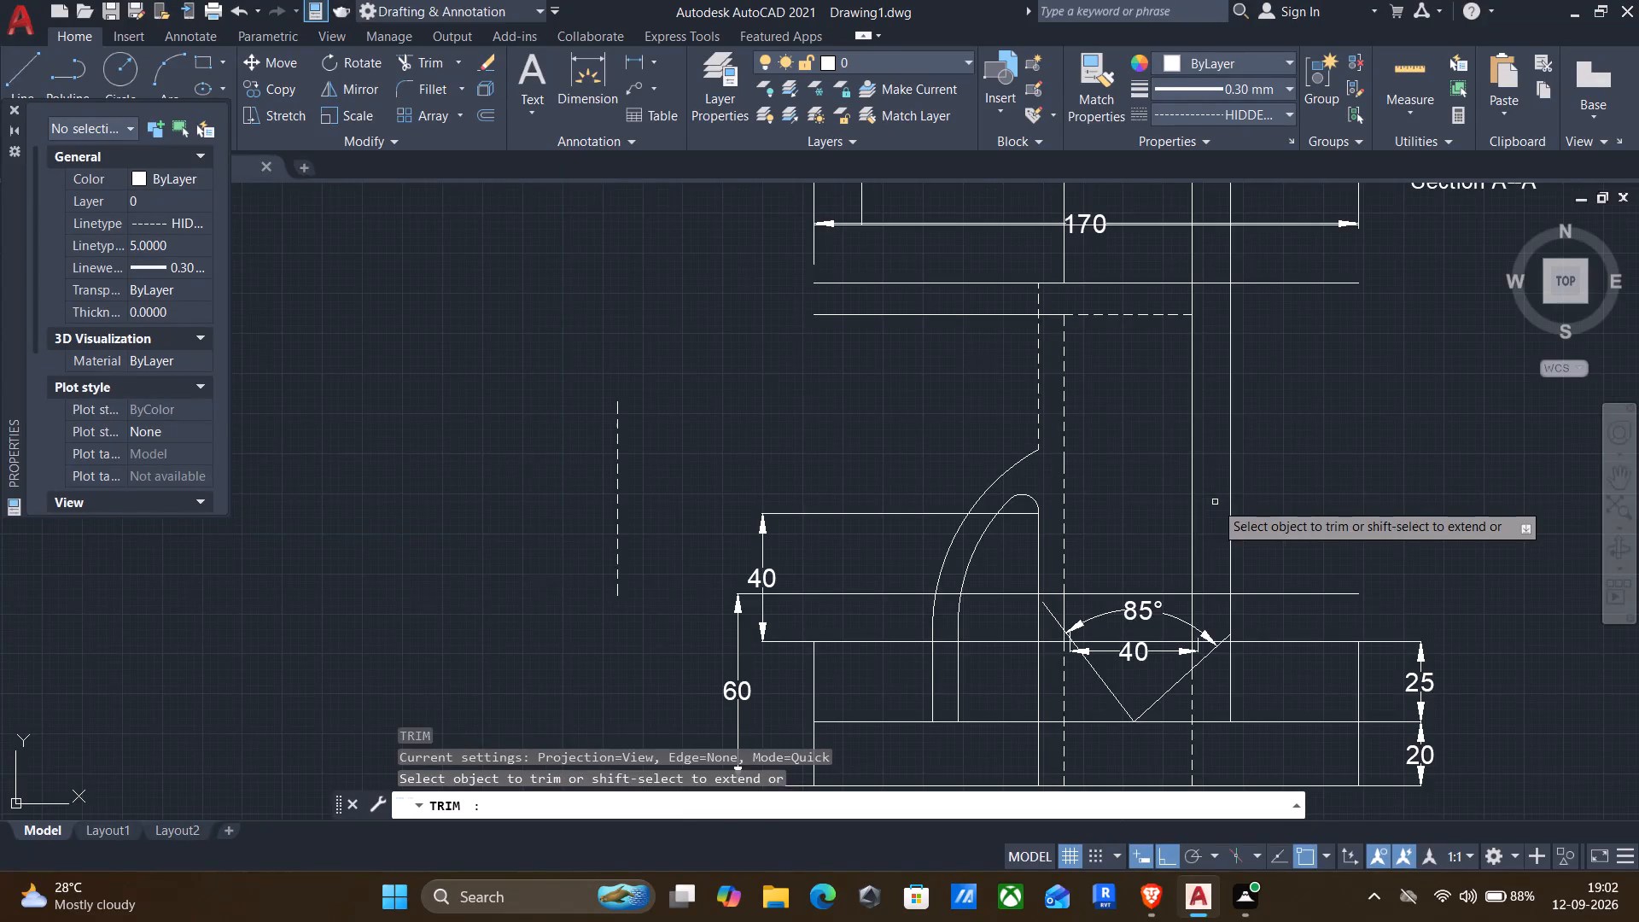
drag(1220, 499, 1166, 516)
key(Escape)
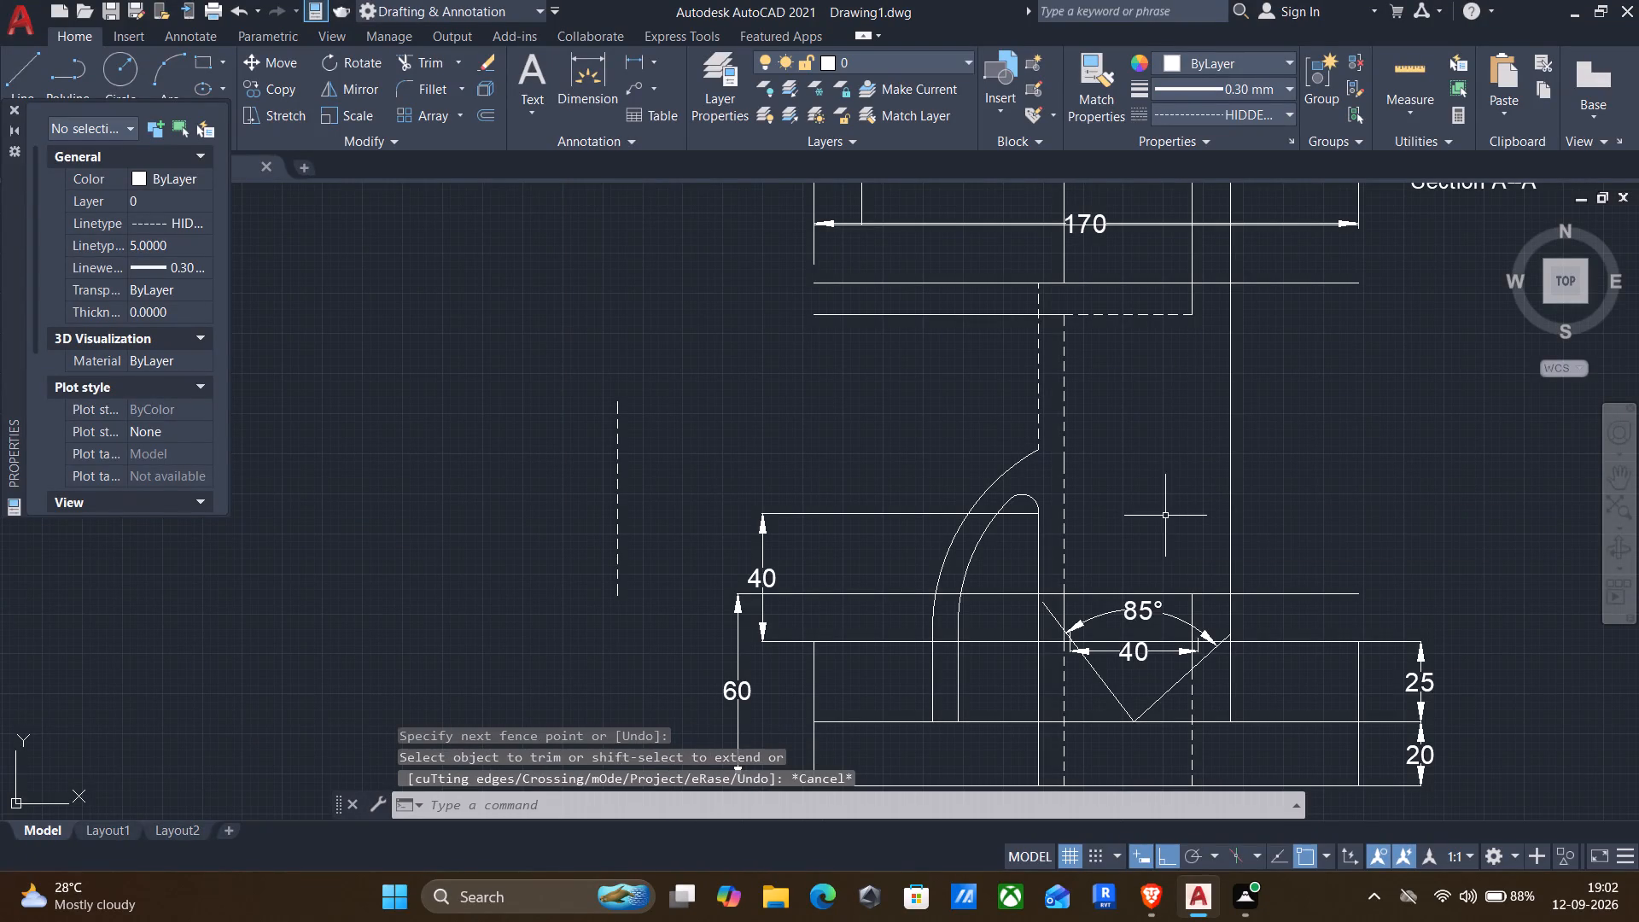
Draw a vertical HIDDEN2 line in the trimmed gap, from the 60-high horizontal up to the horizontal hidden line's end.
key(l)
key(Return)
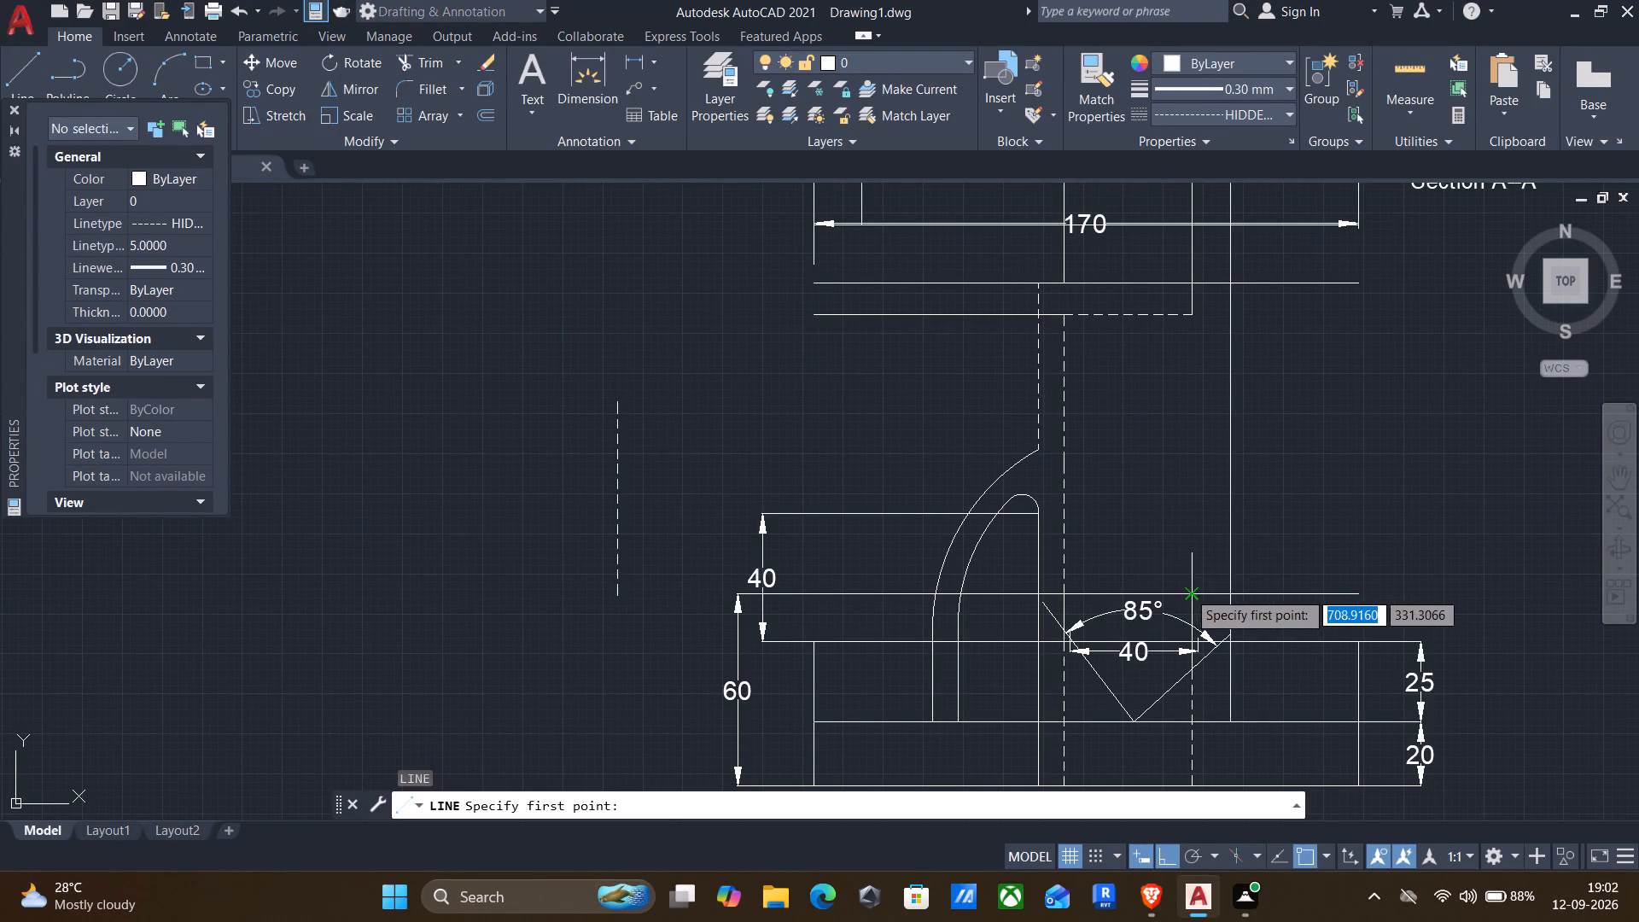
click(1187, 592)
click(1194, 312)
key(Return)
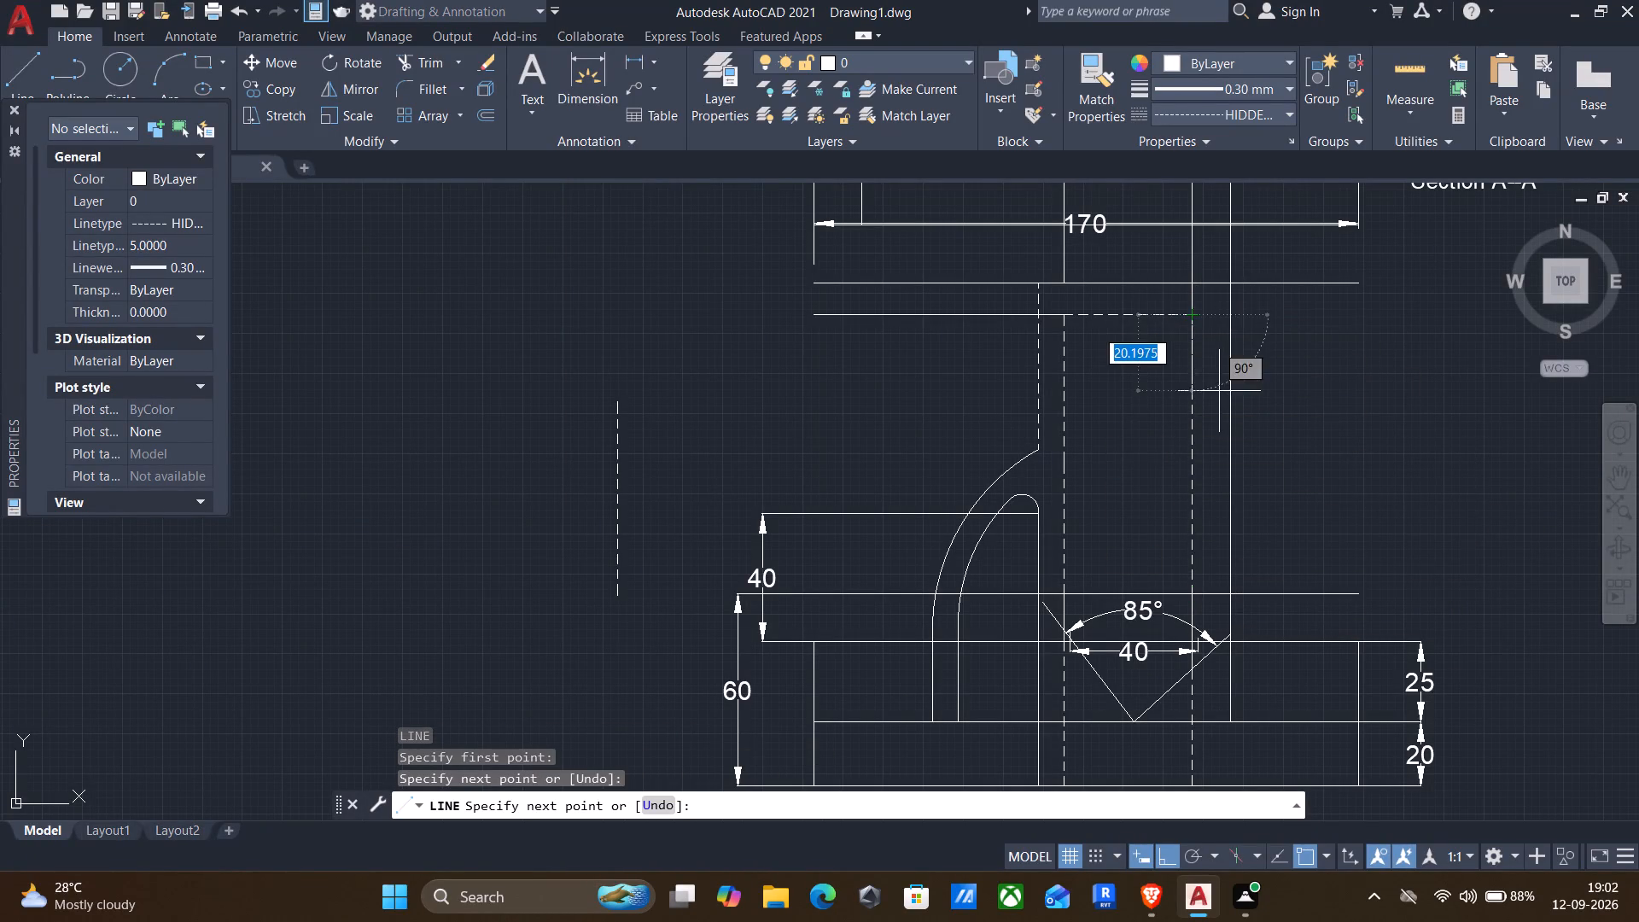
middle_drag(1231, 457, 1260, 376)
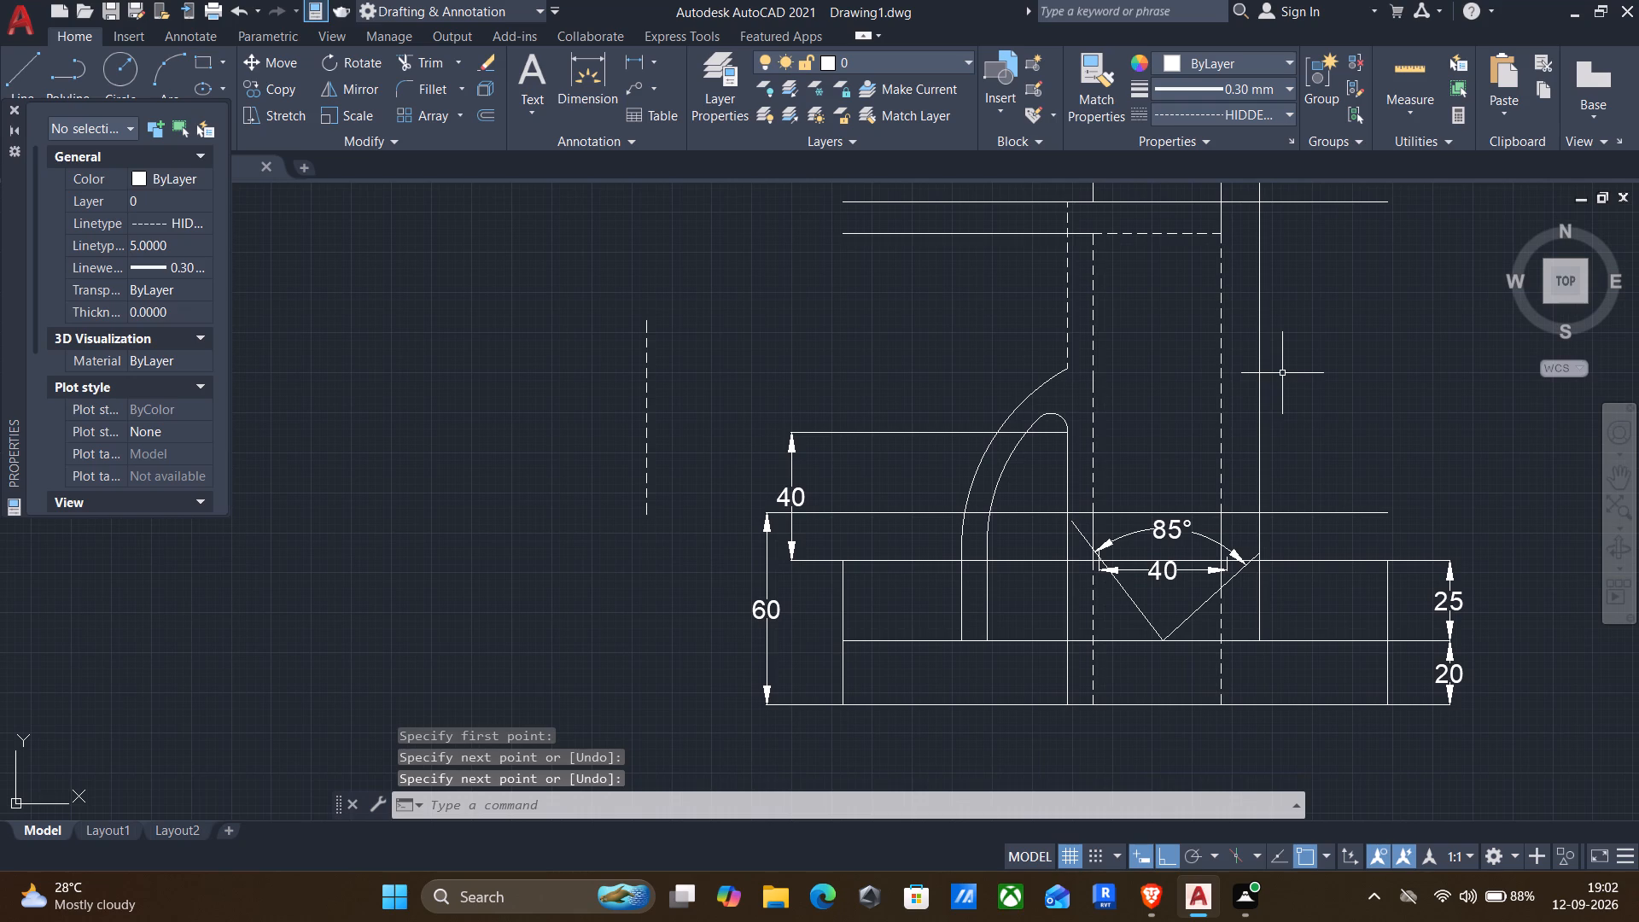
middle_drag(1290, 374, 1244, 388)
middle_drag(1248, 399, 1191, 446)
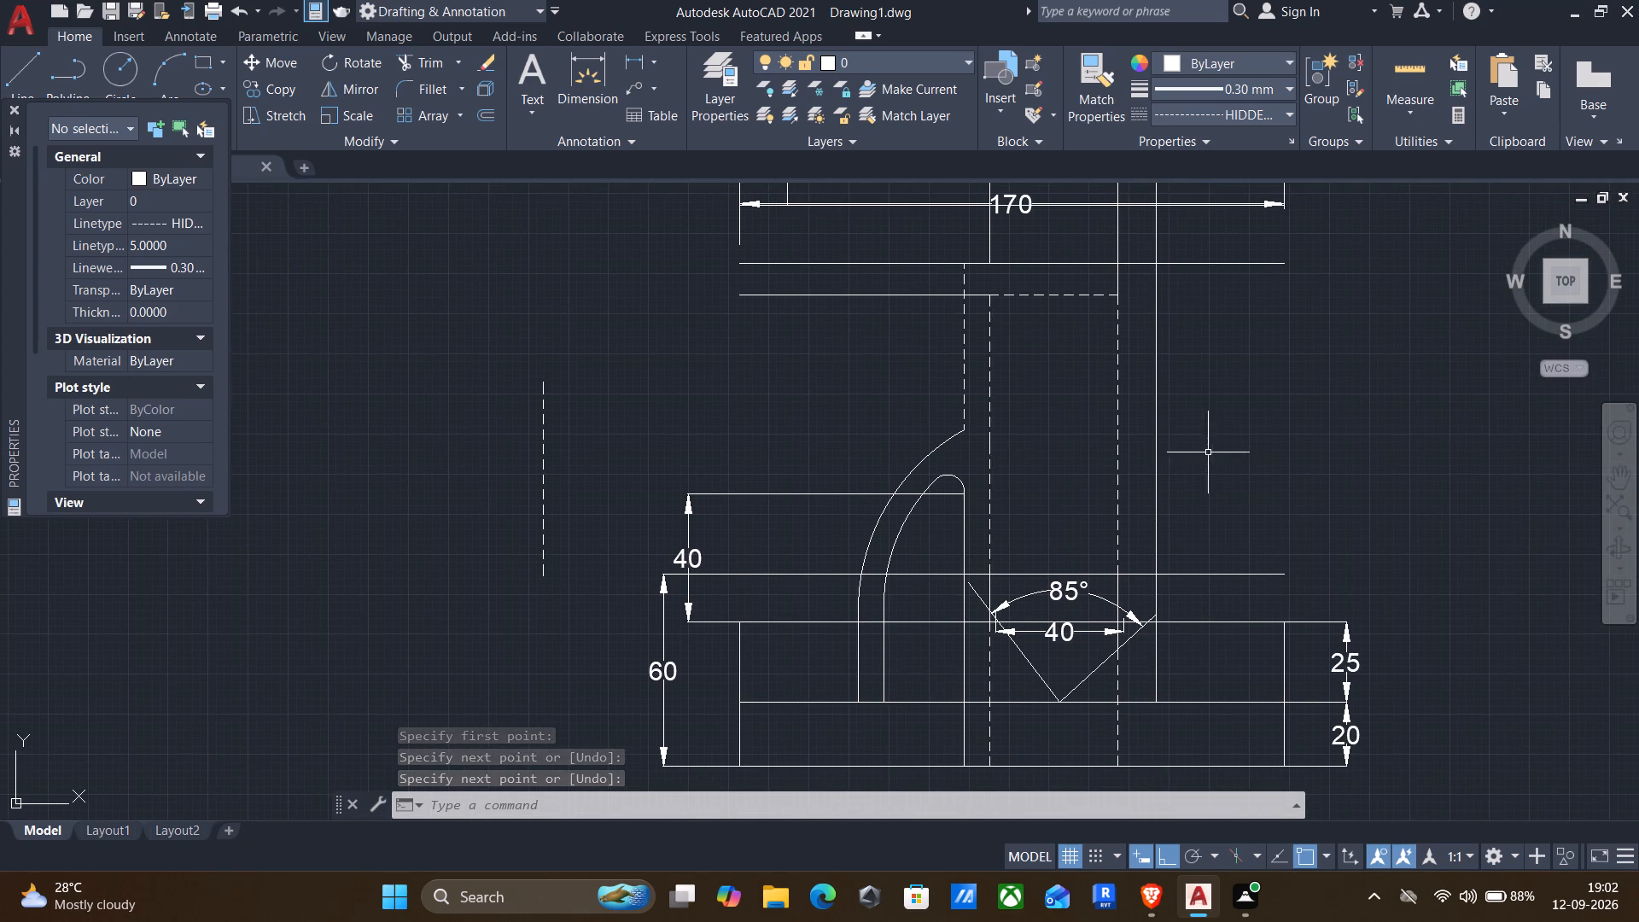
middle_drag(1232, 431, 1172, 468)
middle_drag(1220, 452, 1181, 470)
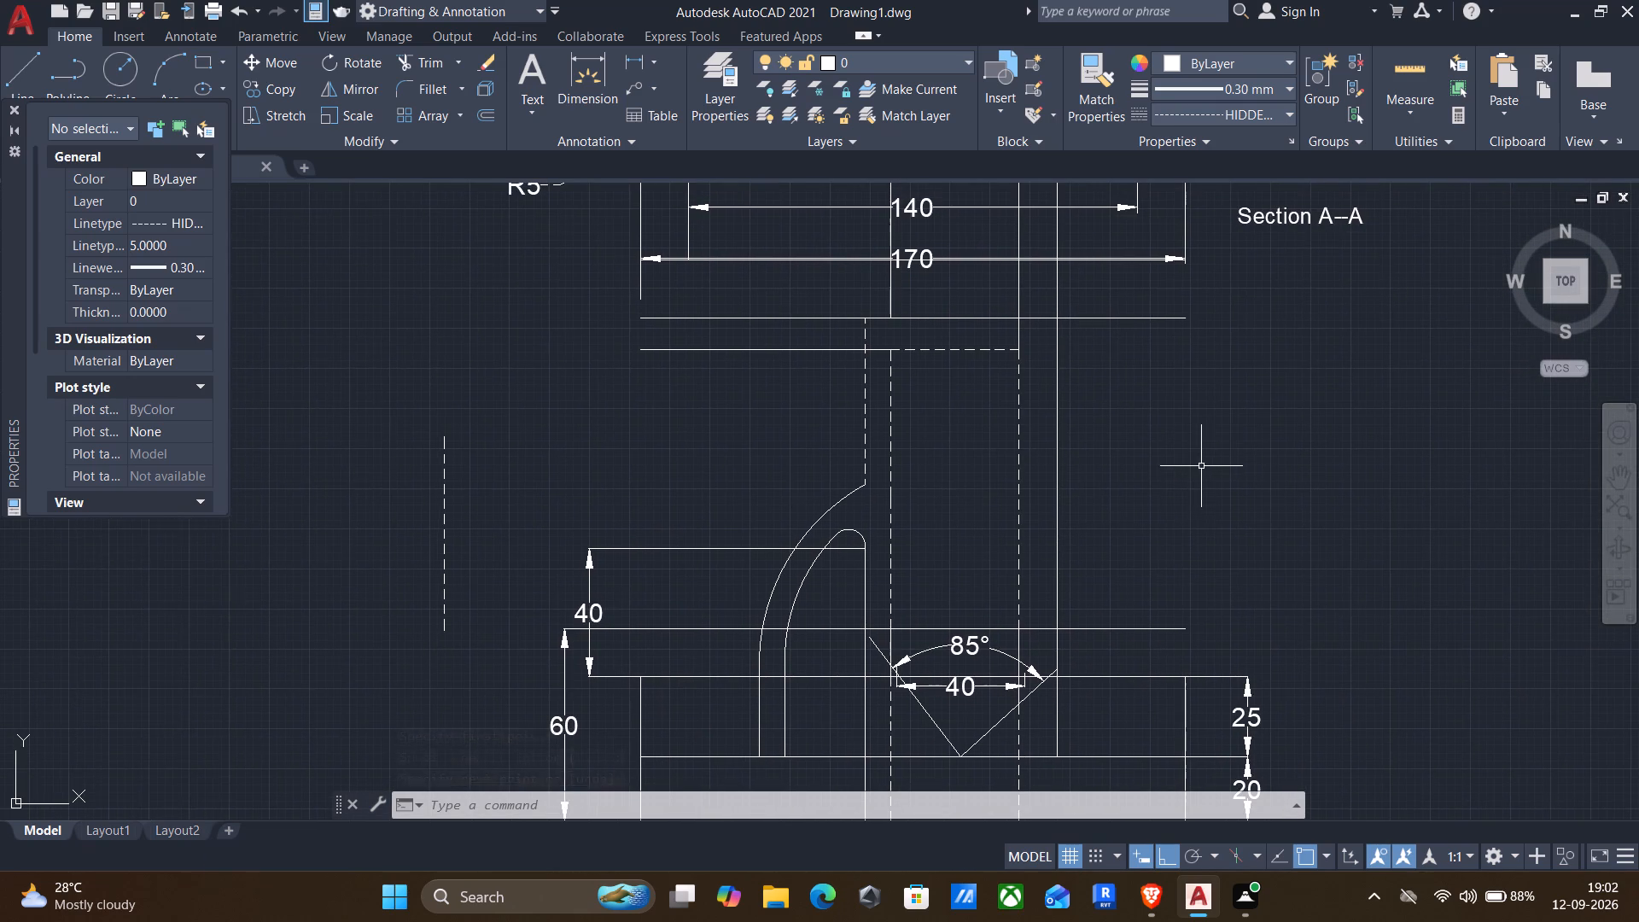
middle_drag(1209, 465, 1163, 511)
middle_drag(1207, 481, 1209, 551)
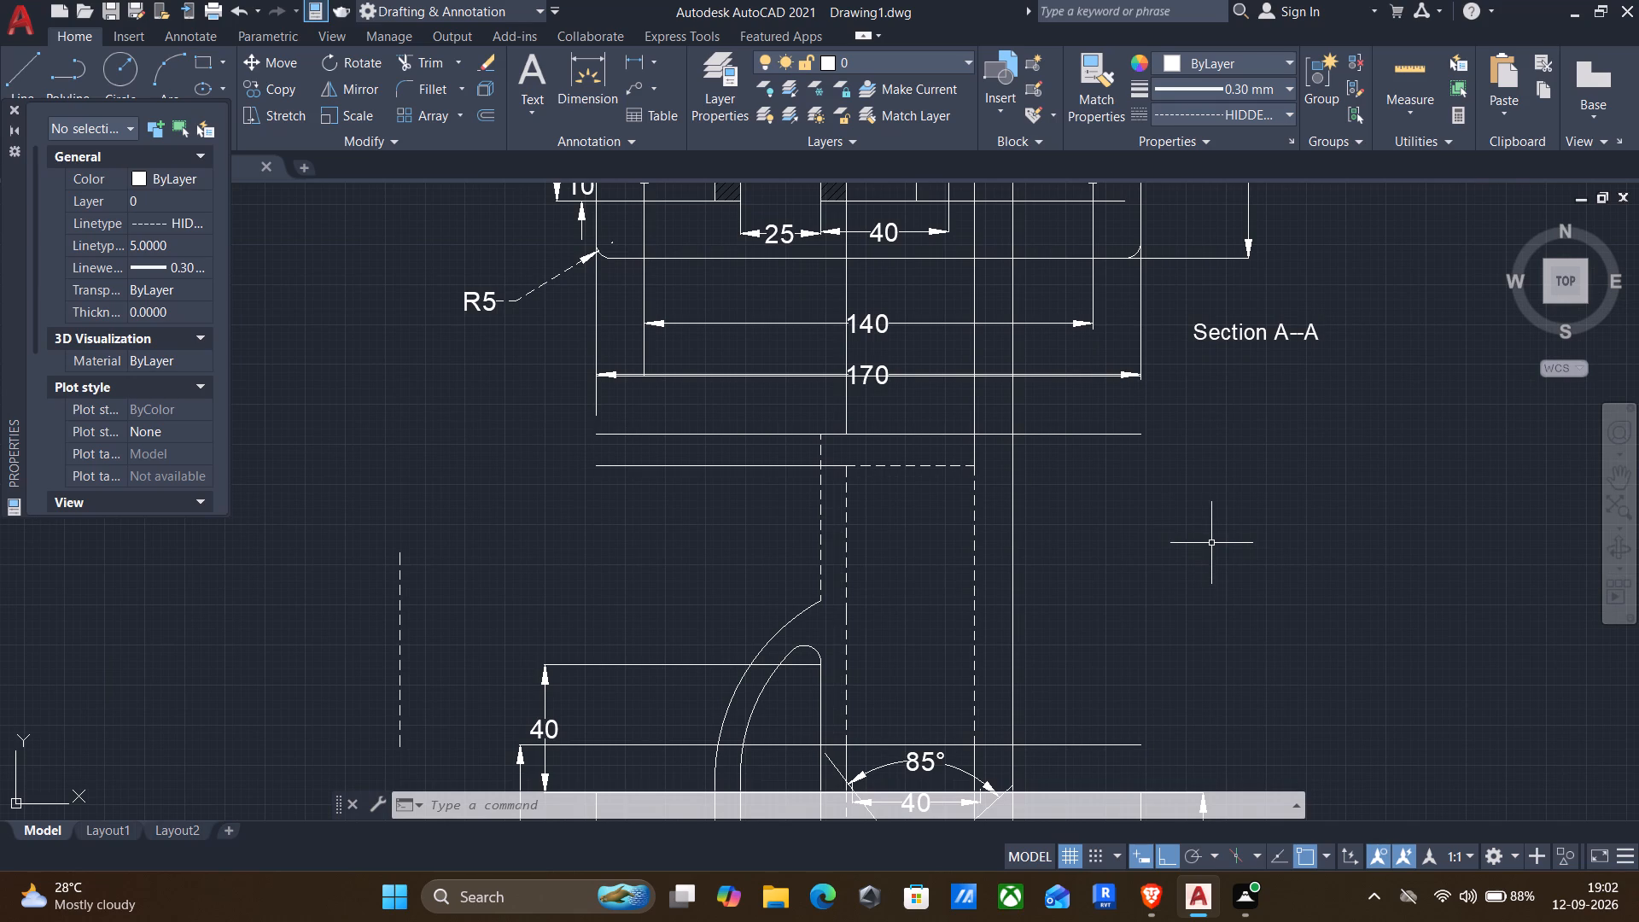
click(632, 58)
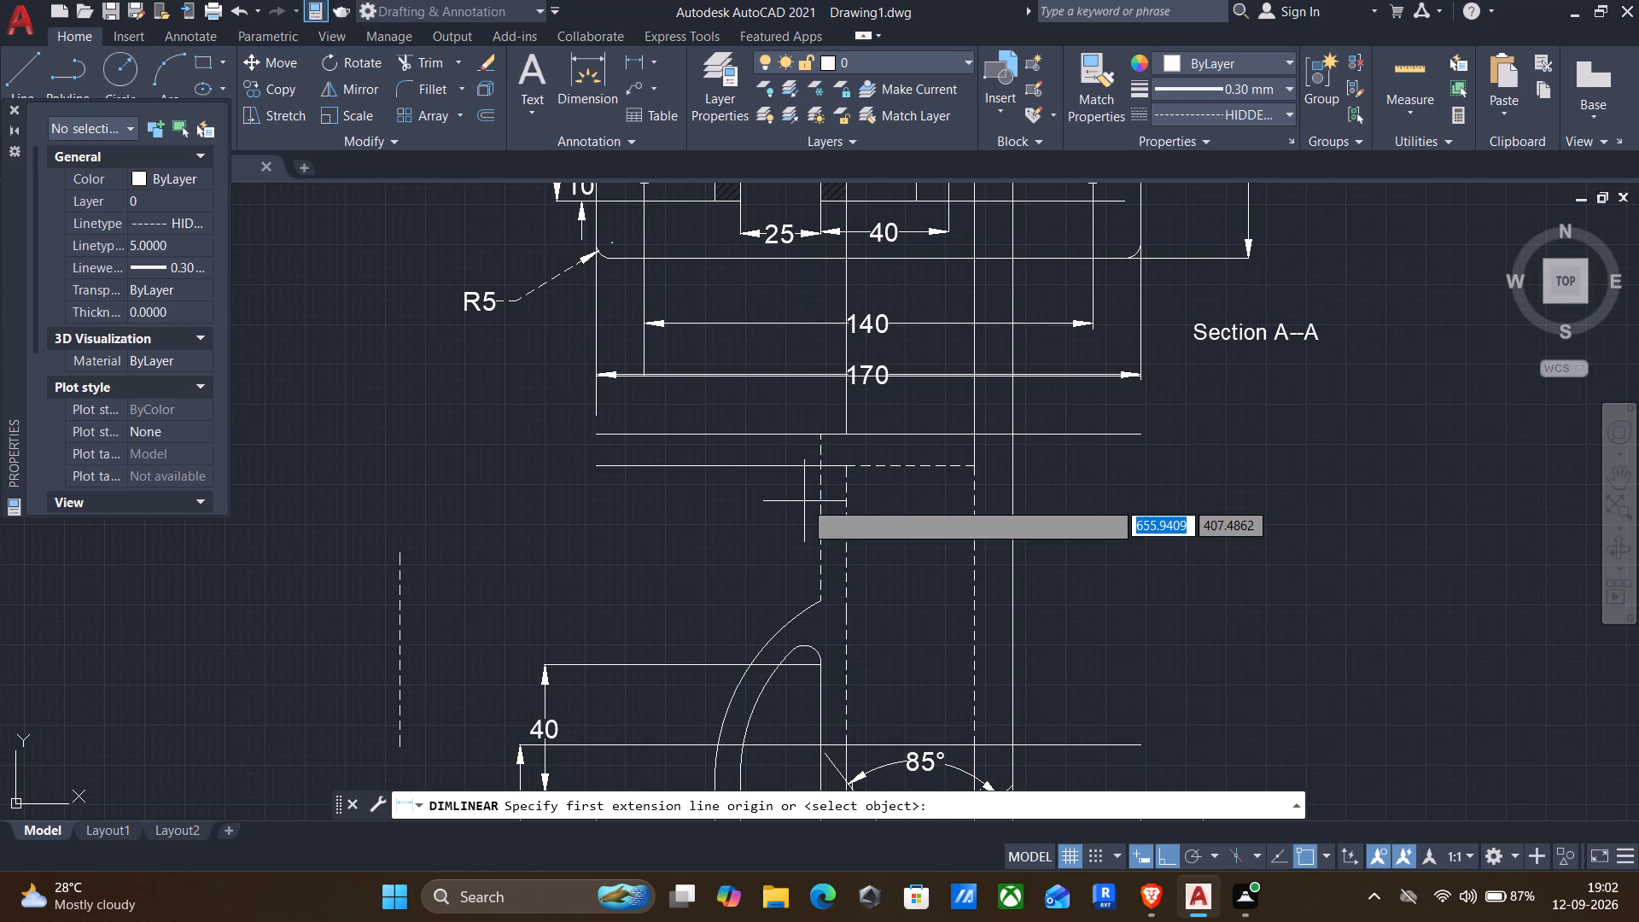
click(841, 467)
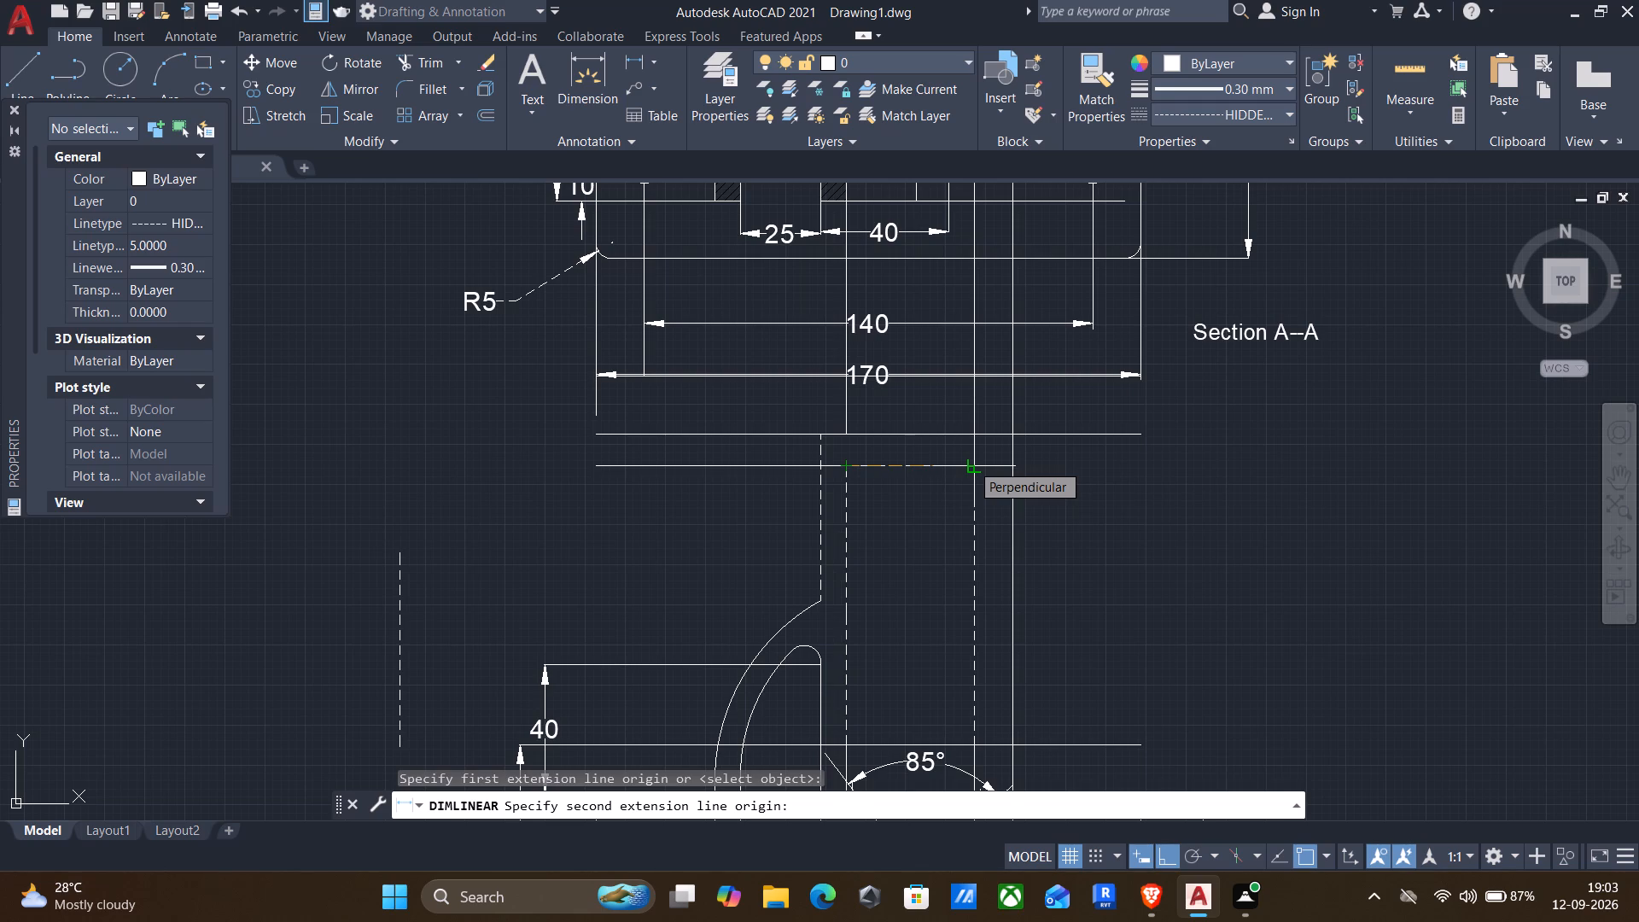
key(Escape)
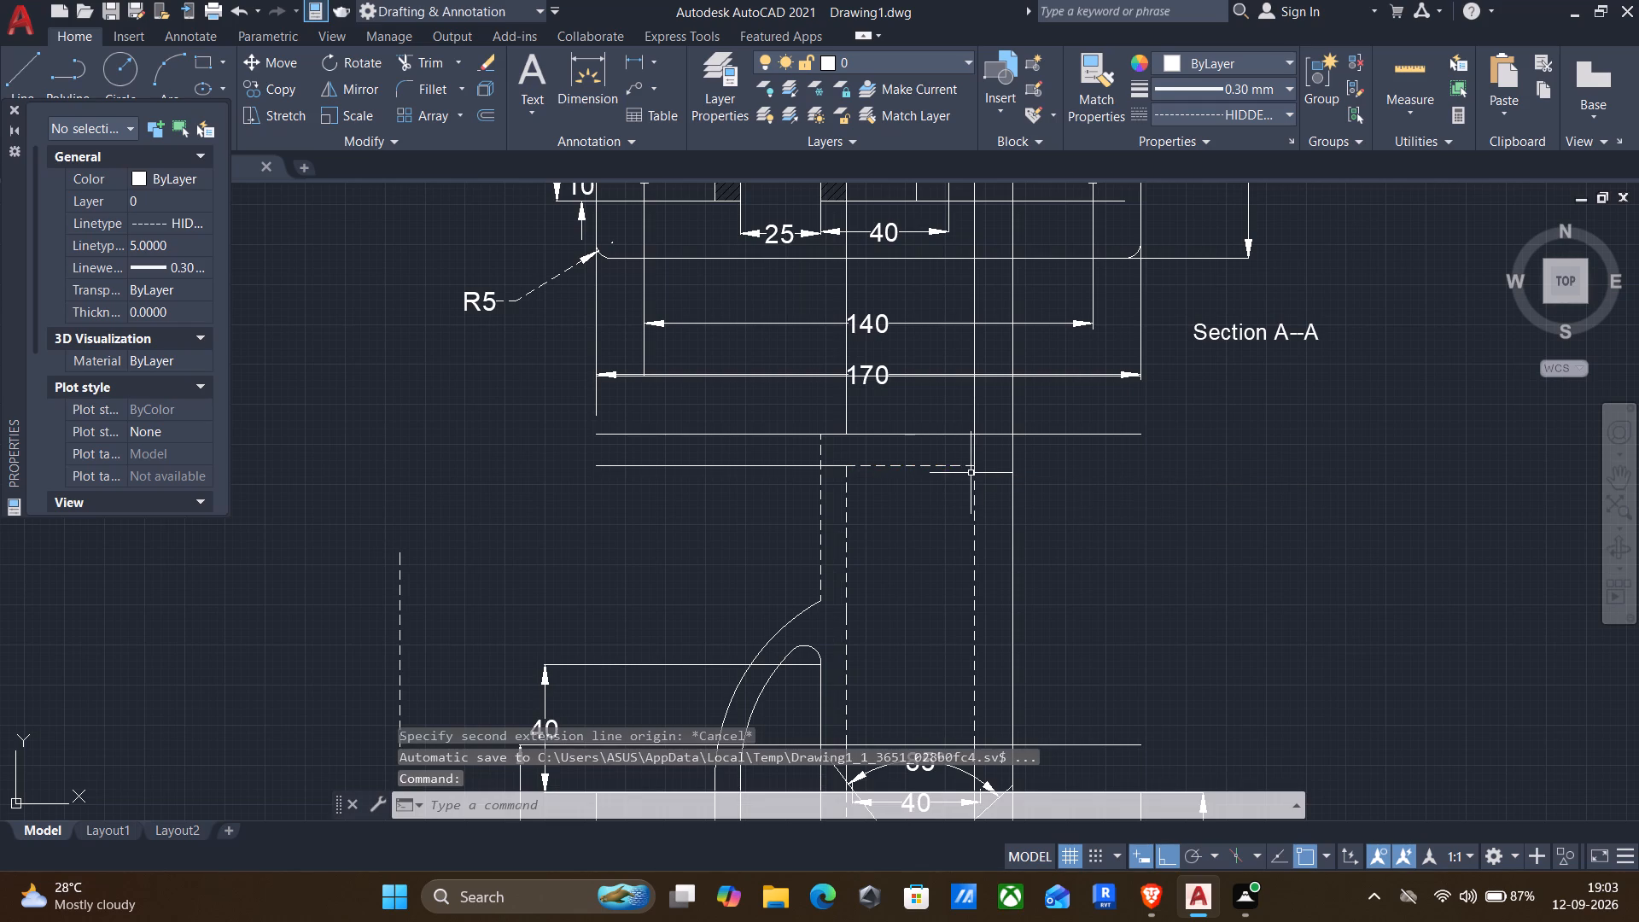
Draw a short vertical HIDDEN2 line downward from each end of the horizontal hidden line, over the existing hidden verticals.
key(l)
key(Return)
click(852, 467)
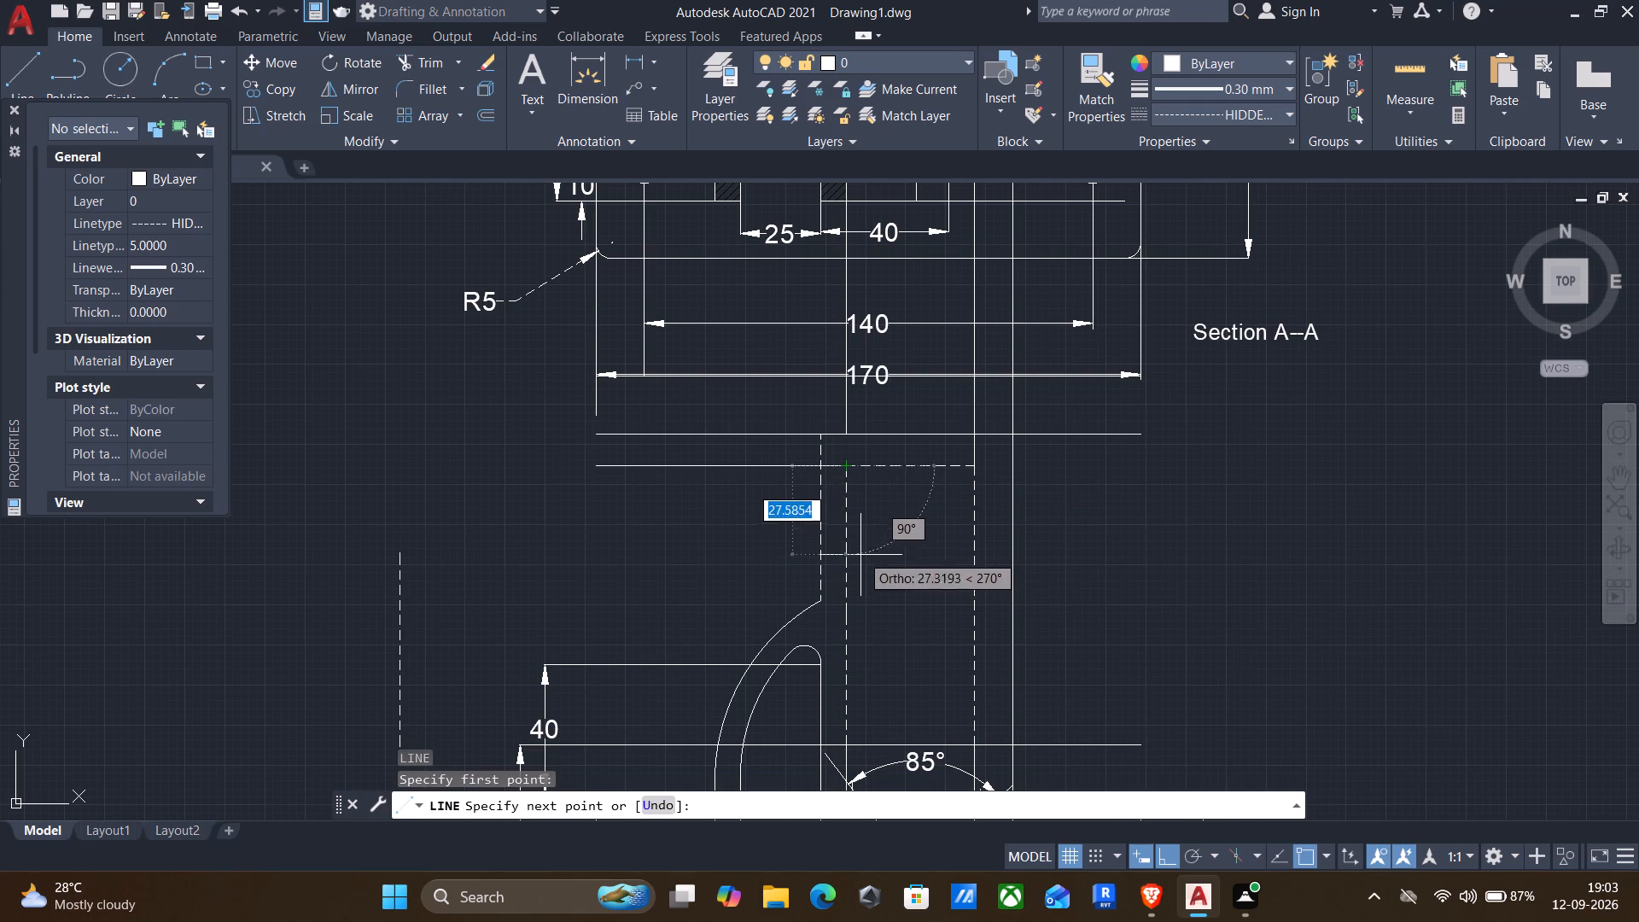
click(847, 564)
key(Return)
key(Return)
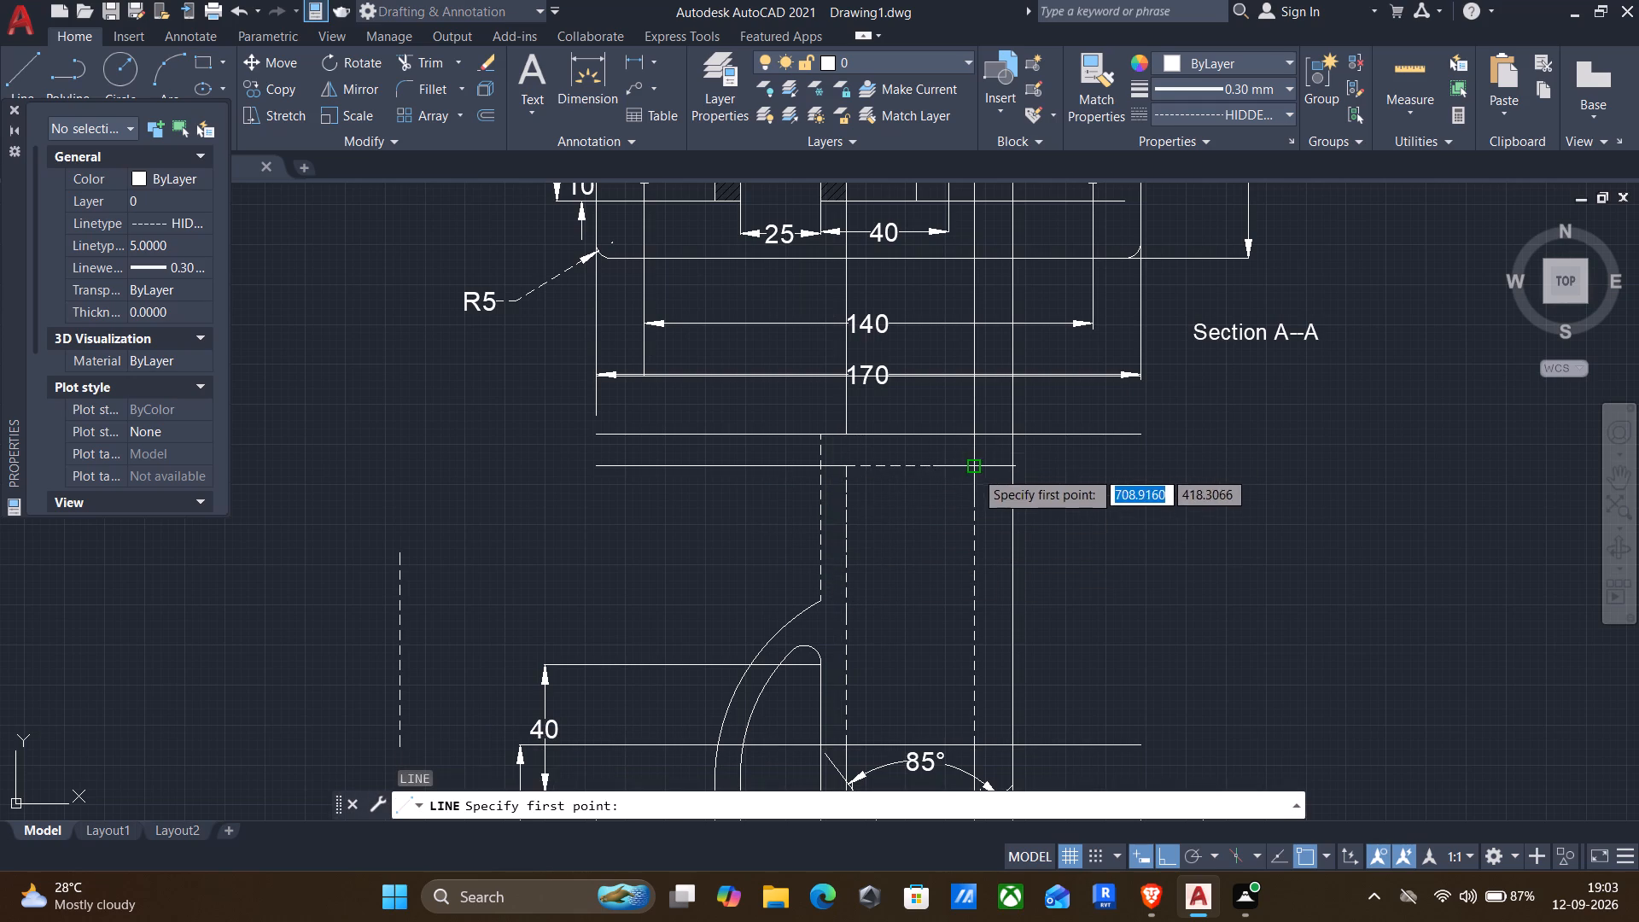
click(975, 471)
click(976, 573)
key(Return)
Offset both short hidden verticals inward by 5, toward the middle of the horizontal hidden line.
key(o)
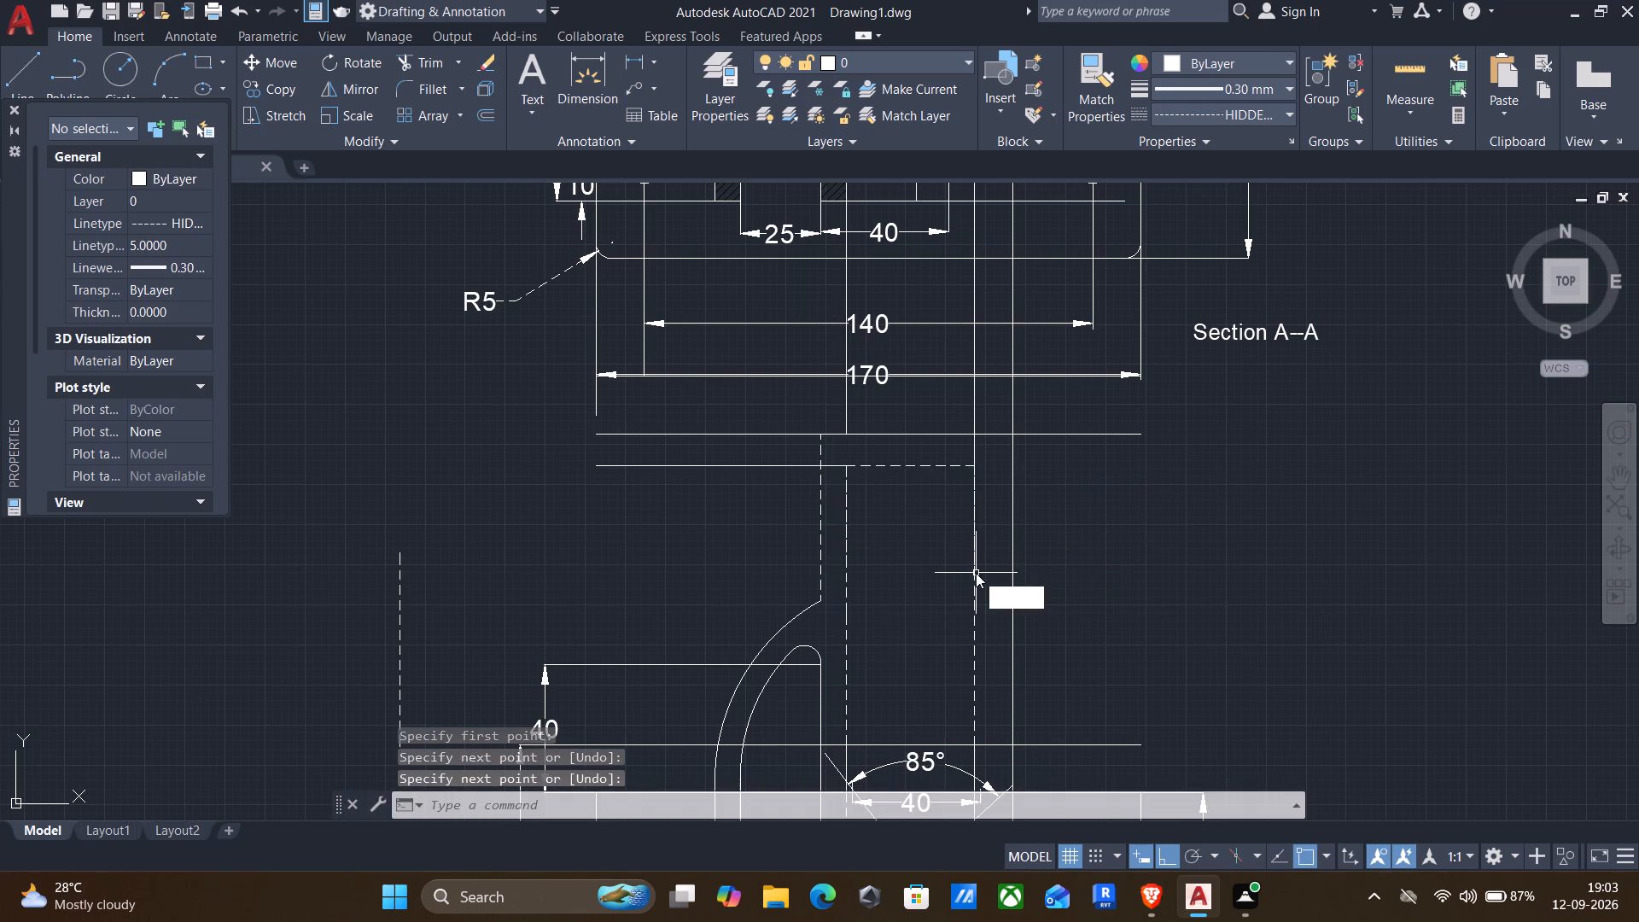
key(Return)
click(839, 549)
click(873, 544)
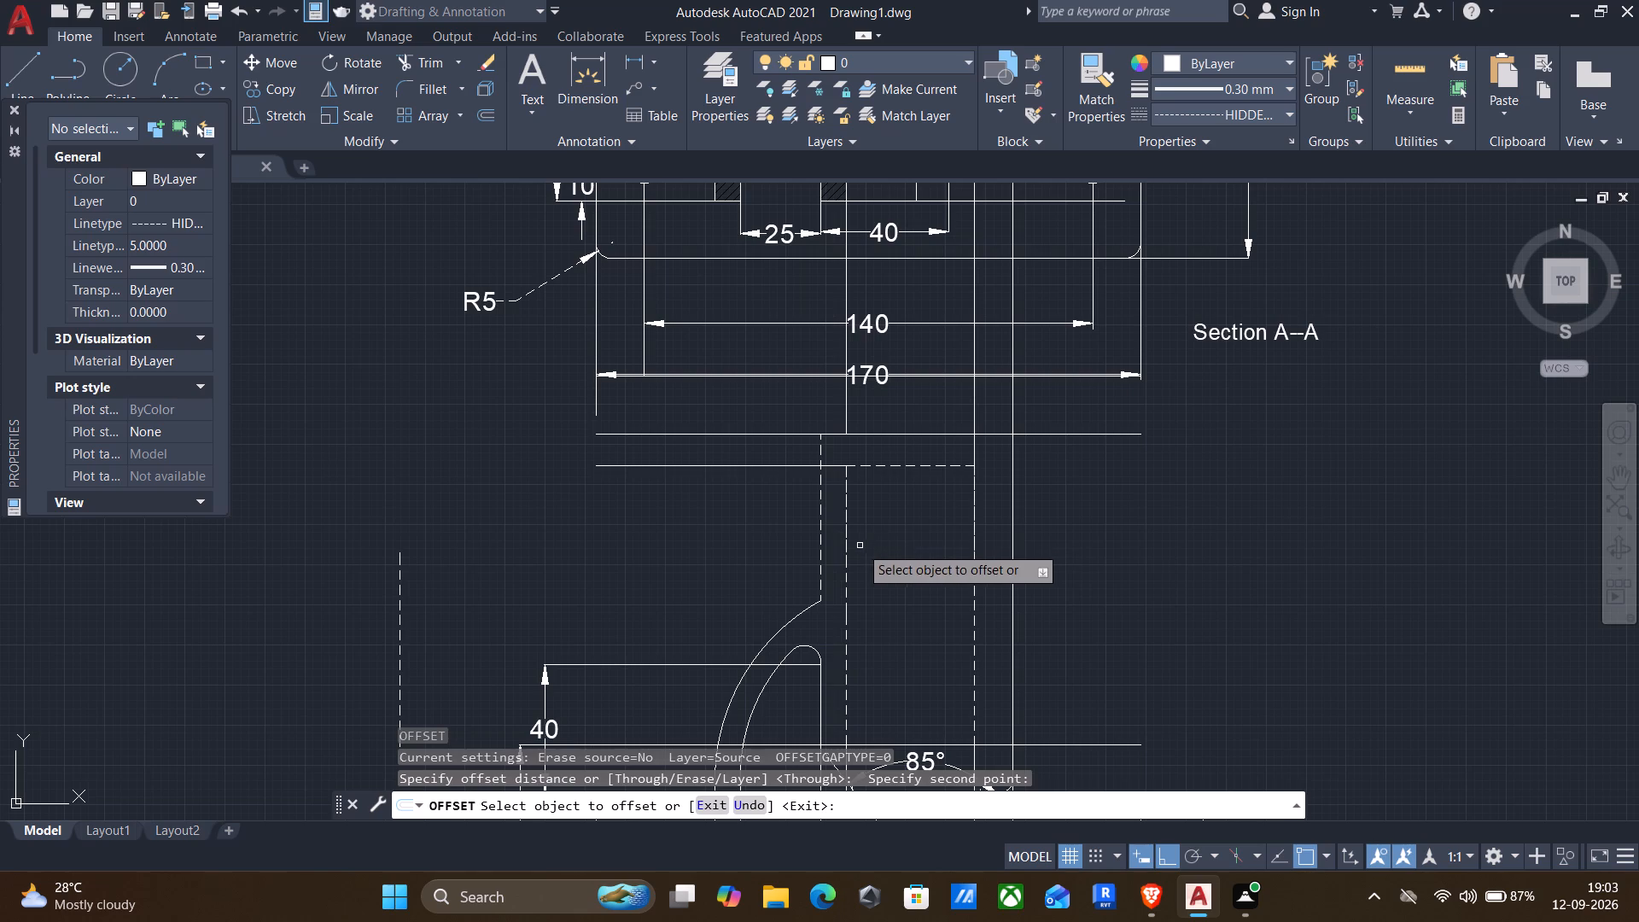
click(845, 550)
key(5)
key(Return)
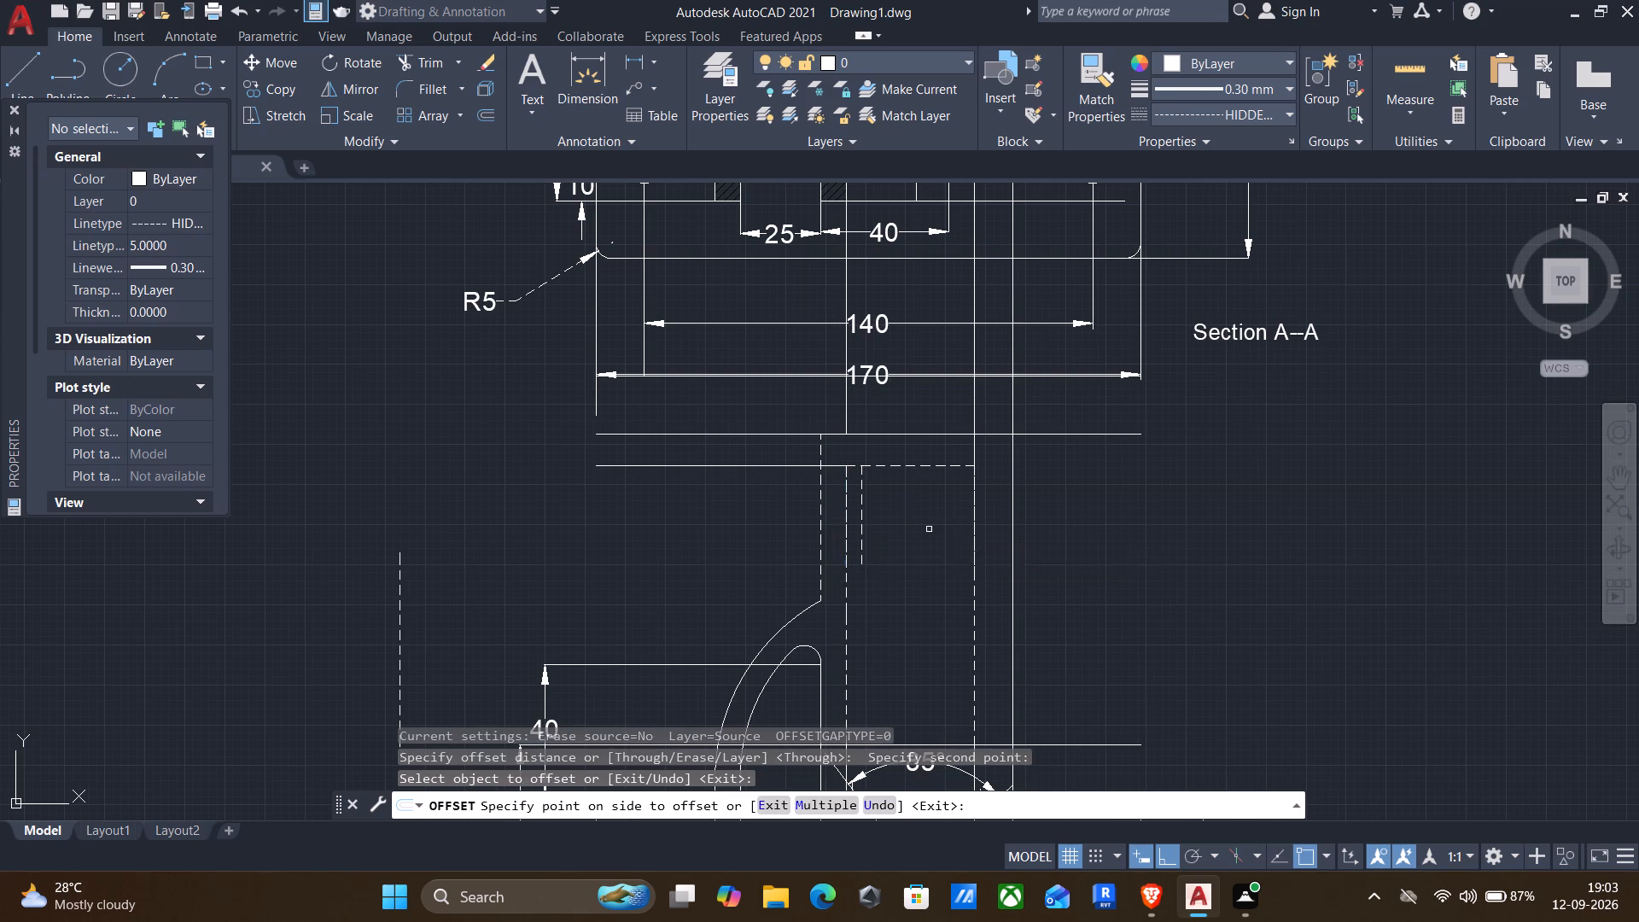
click(976, 513)
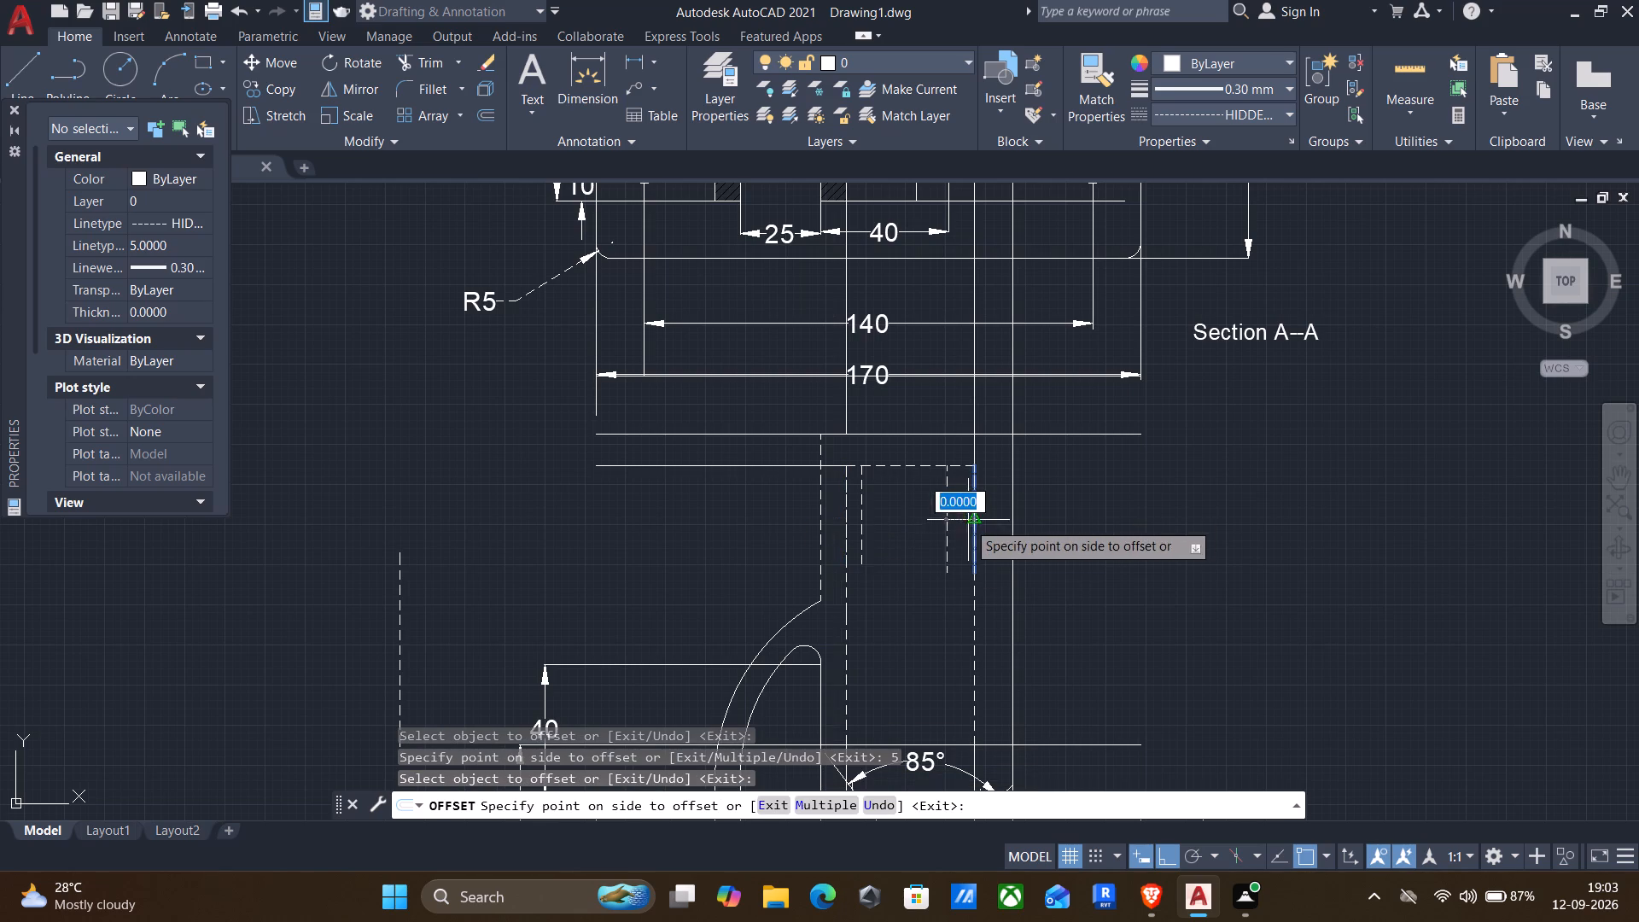
key(5)
key(Return)
Offset each of the two new inner hidden verticals further inward by 10.
click(958, 517)
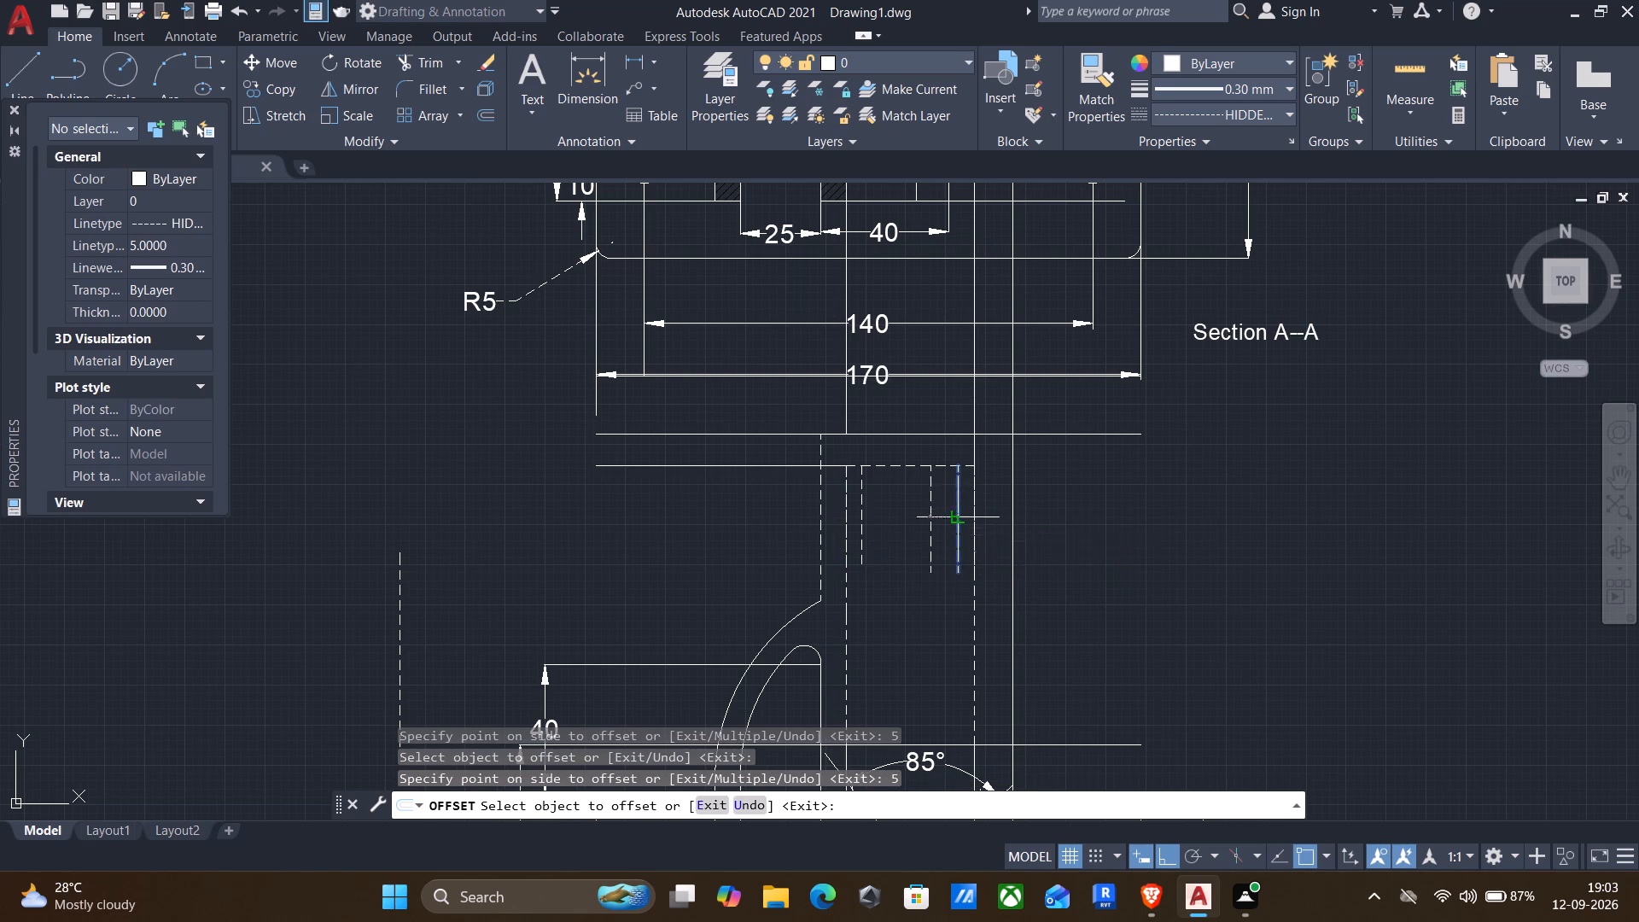
key(1)
key(0)
key(Return)
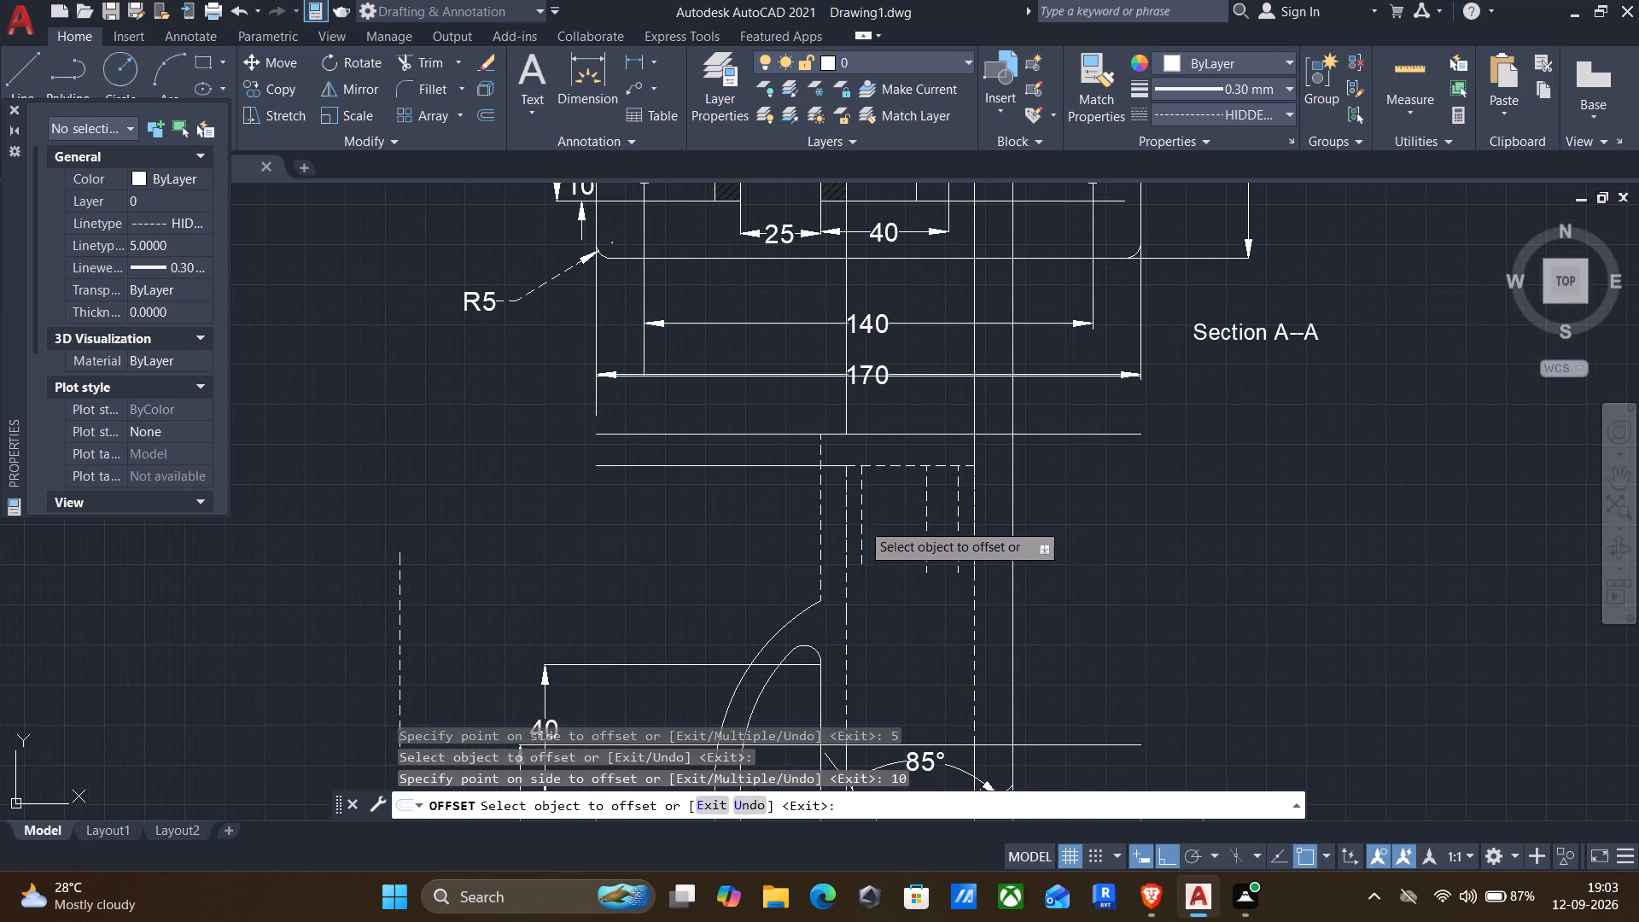
click(861, 522)
text(10)
key(Return)
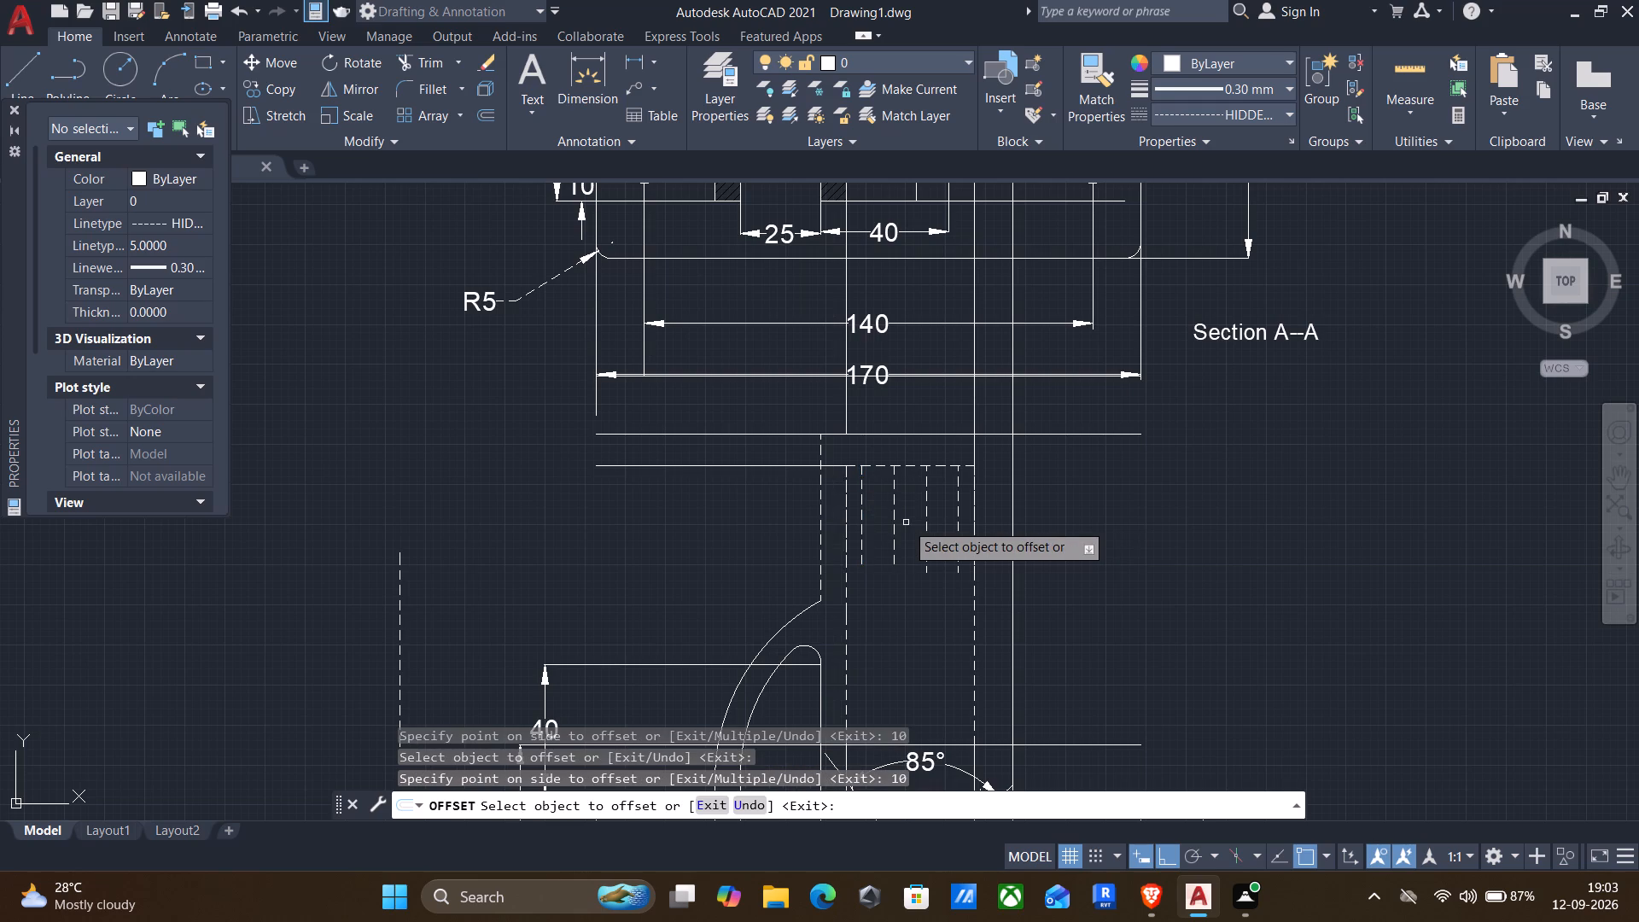
key(Escape)
Delete the two original short hidden lines lying on the longer hidden verticals.
click(848, 511)
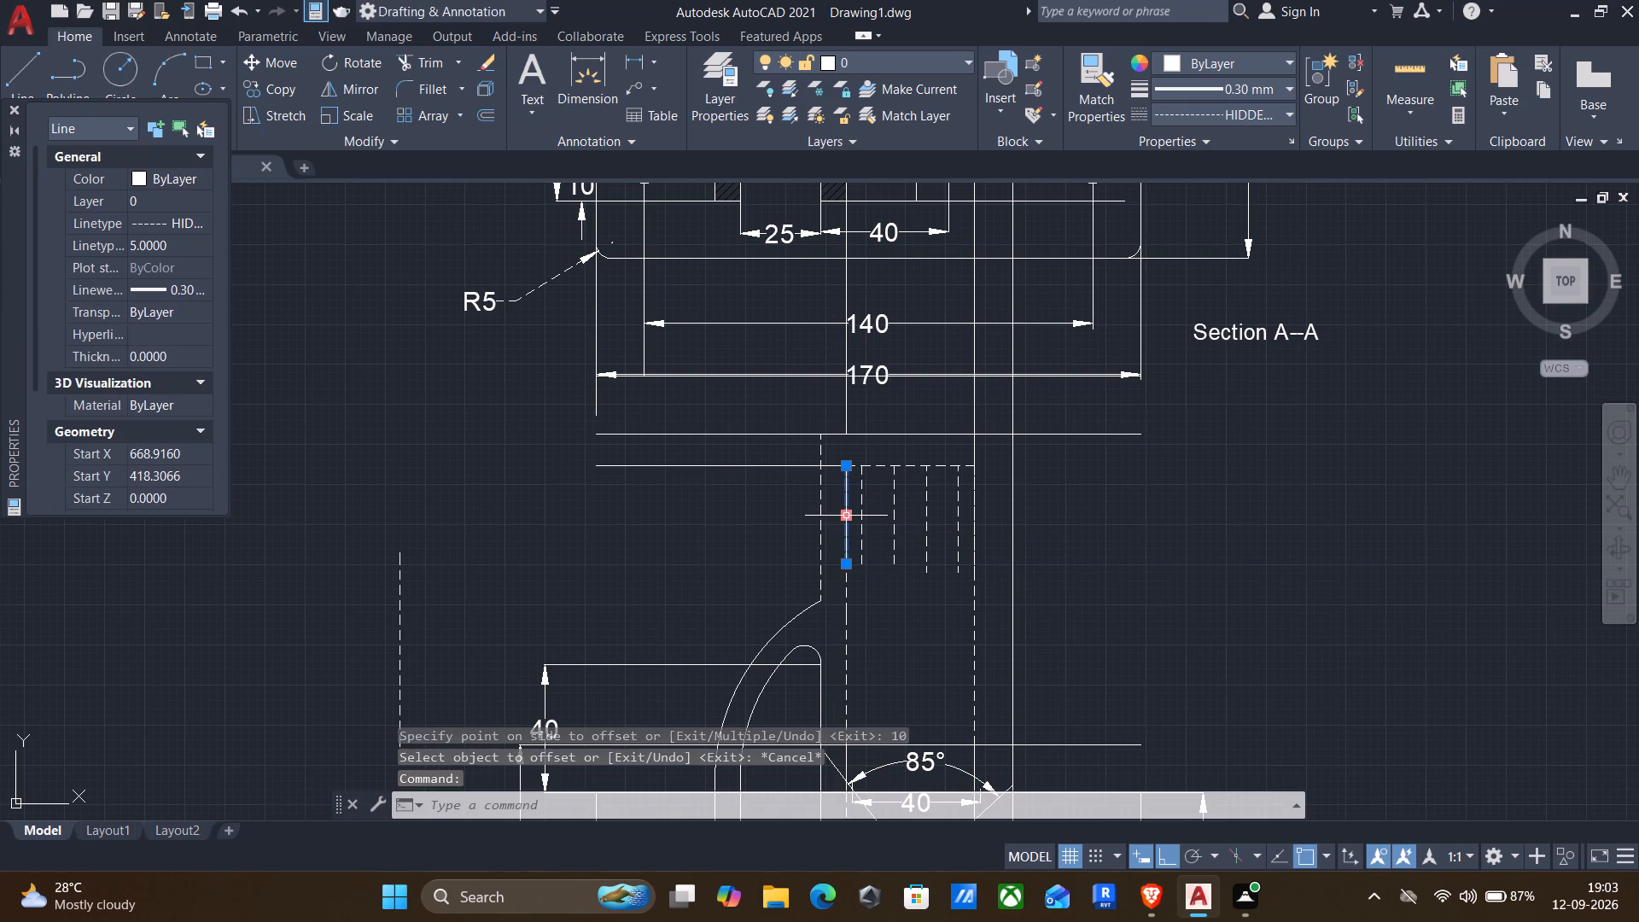
key(Delete)
click(974, 511)
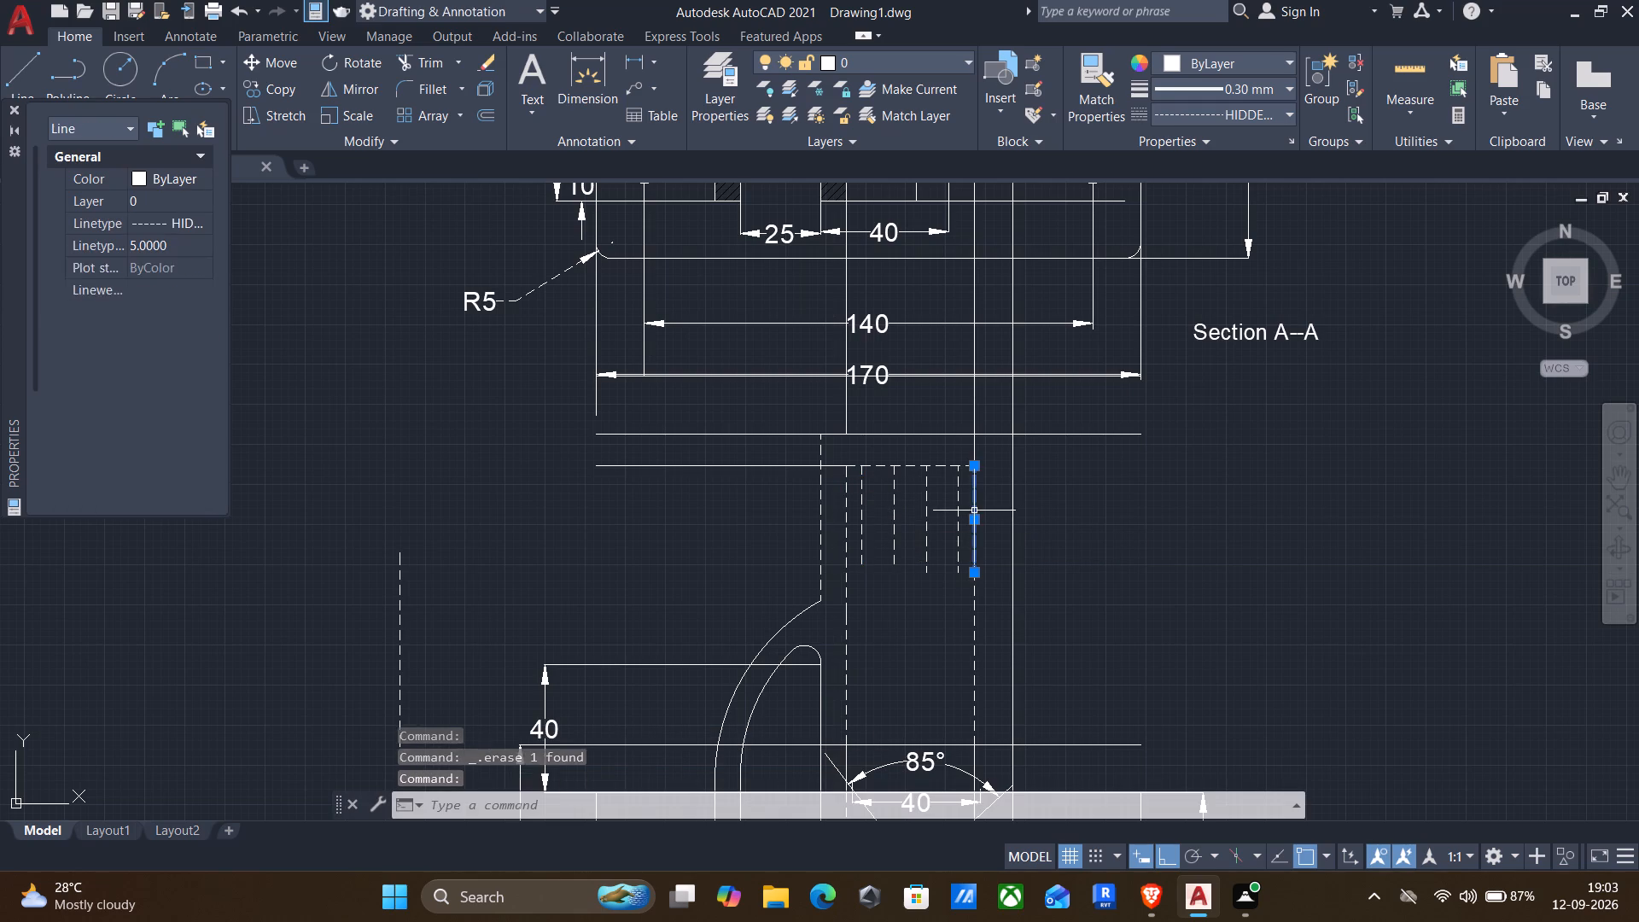
key(Delete)
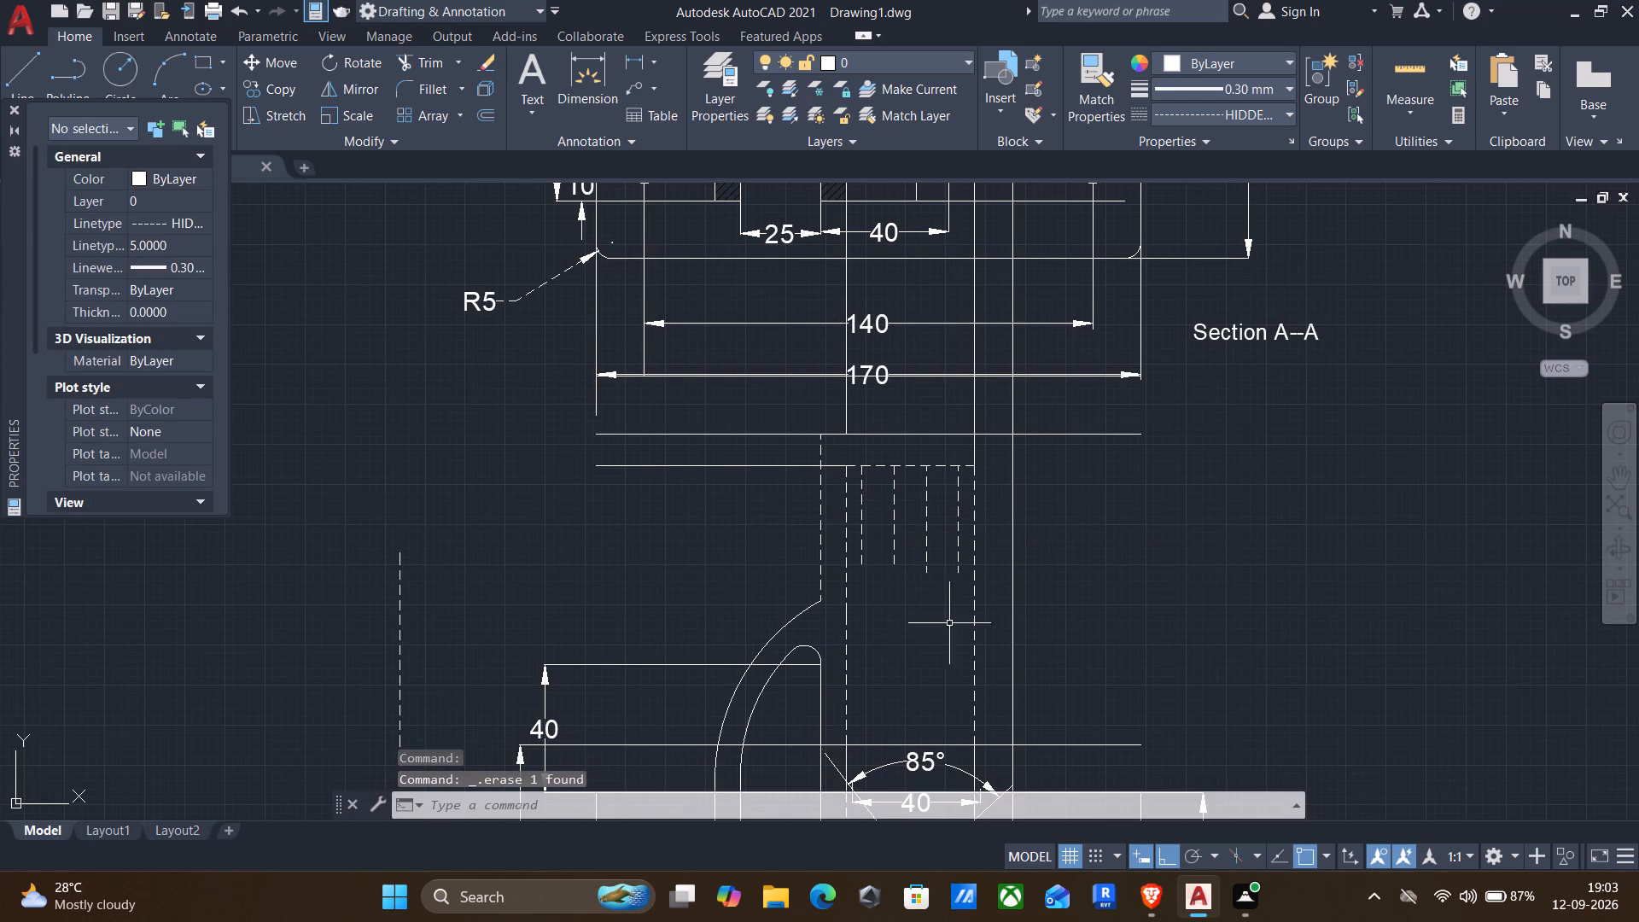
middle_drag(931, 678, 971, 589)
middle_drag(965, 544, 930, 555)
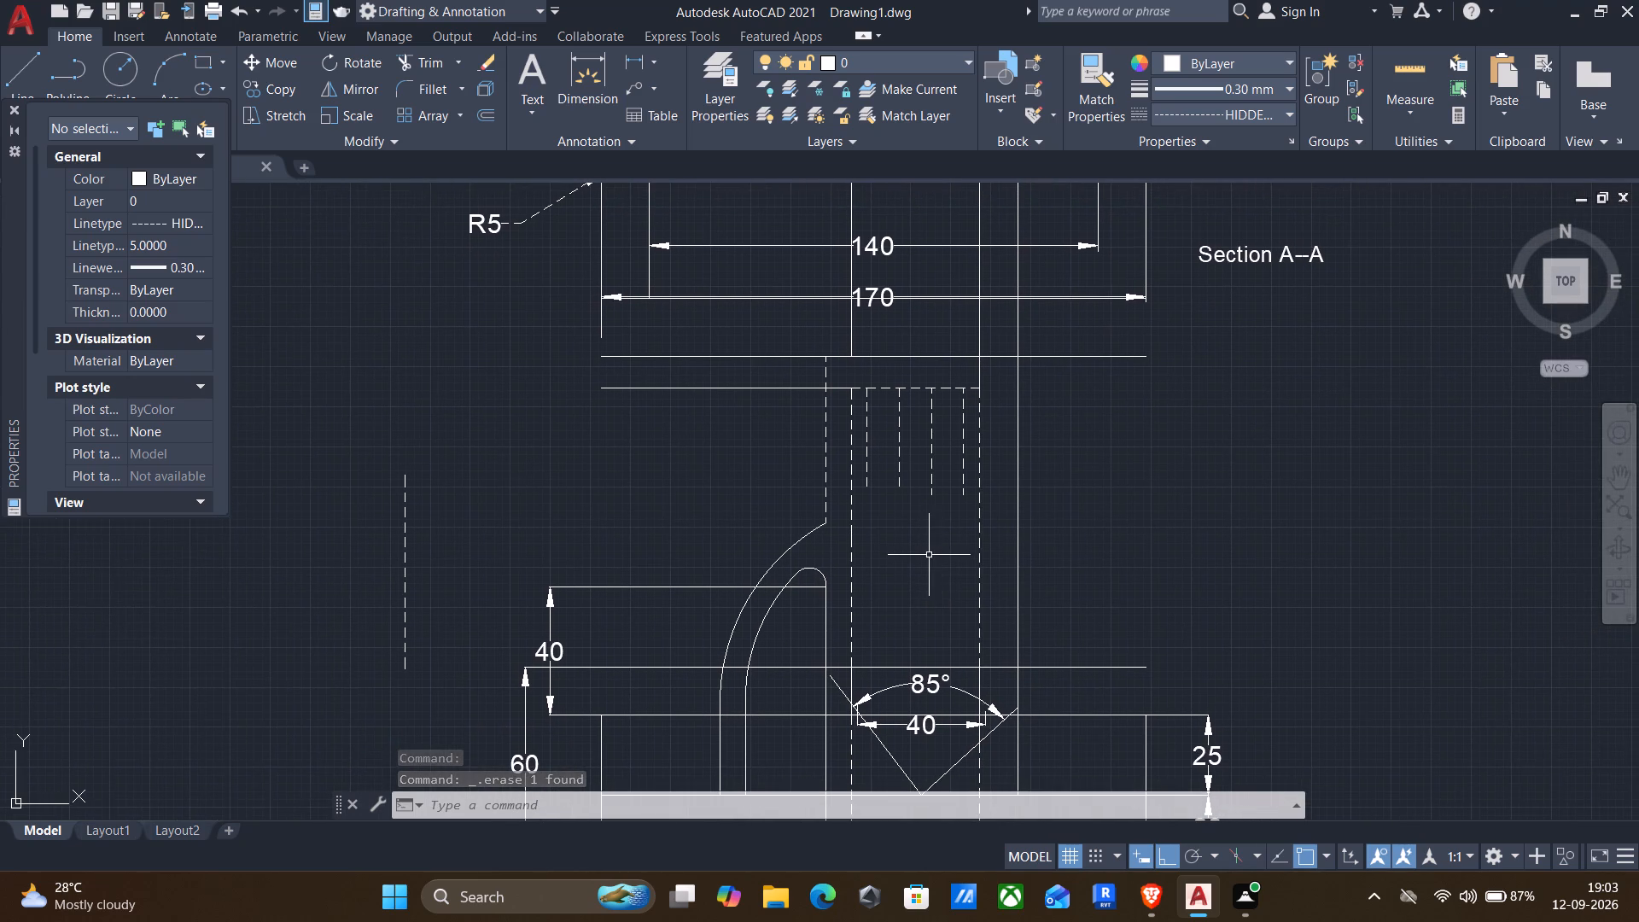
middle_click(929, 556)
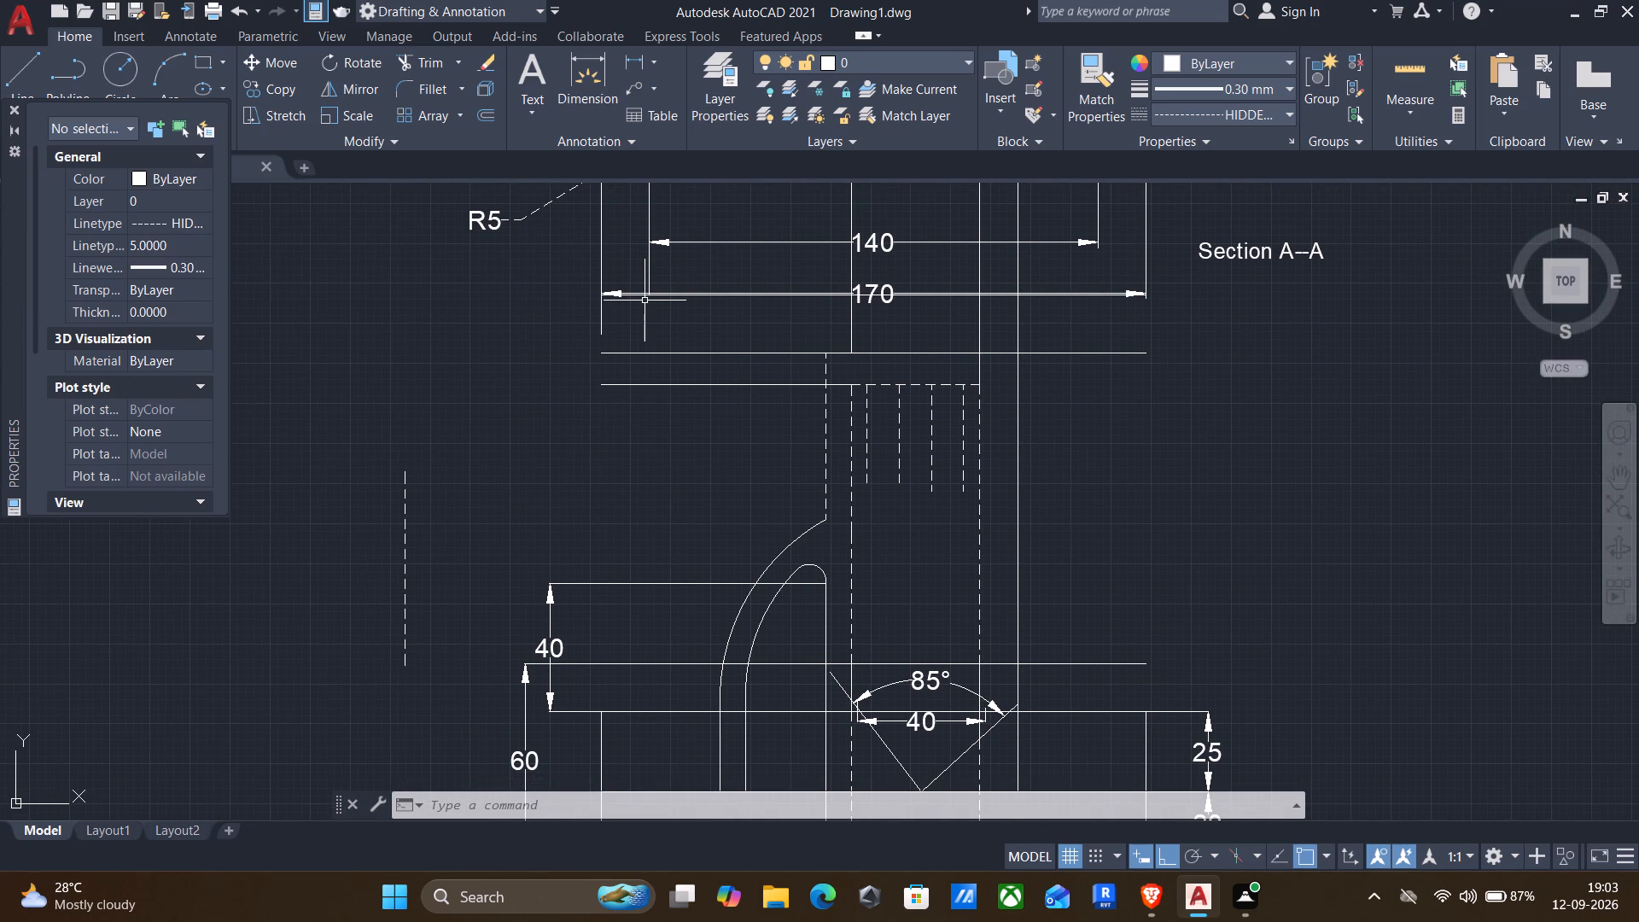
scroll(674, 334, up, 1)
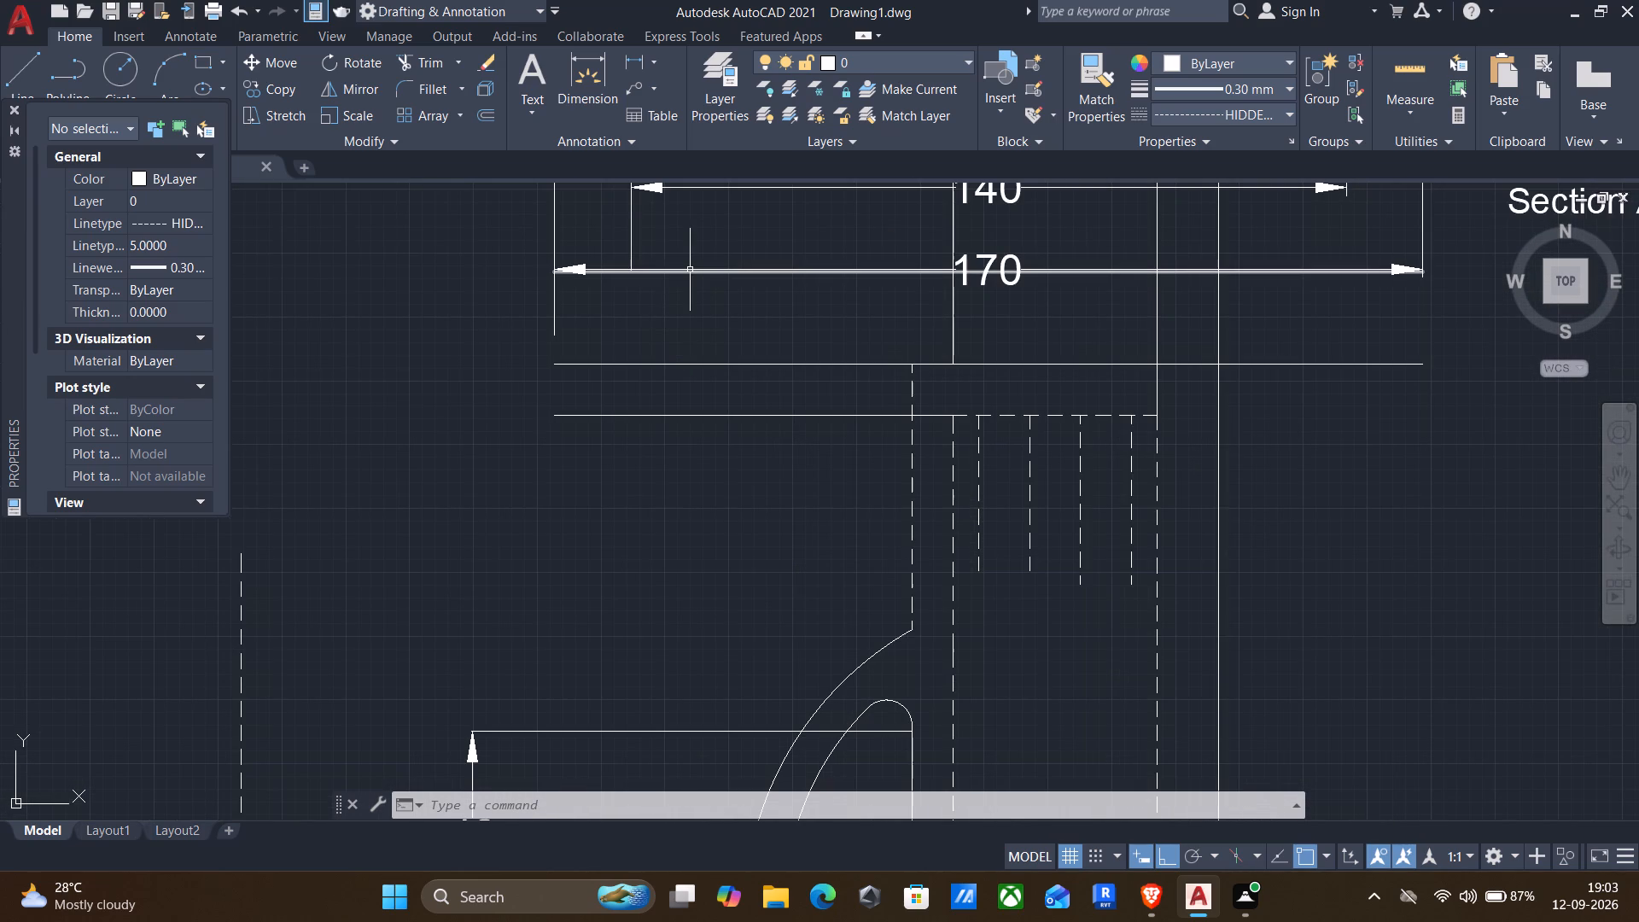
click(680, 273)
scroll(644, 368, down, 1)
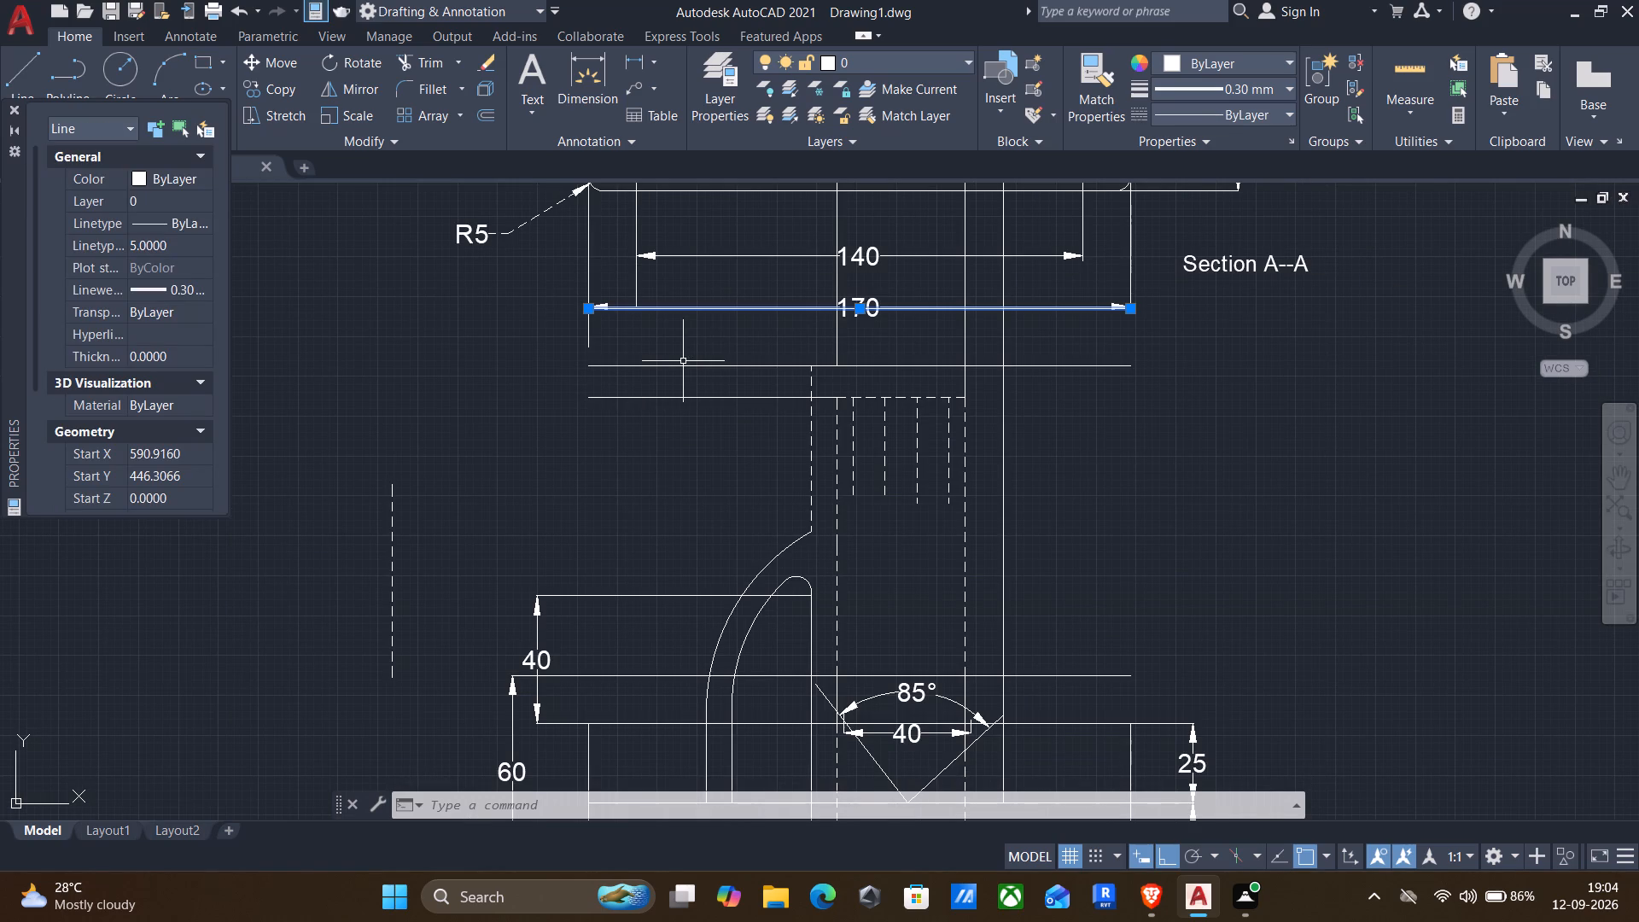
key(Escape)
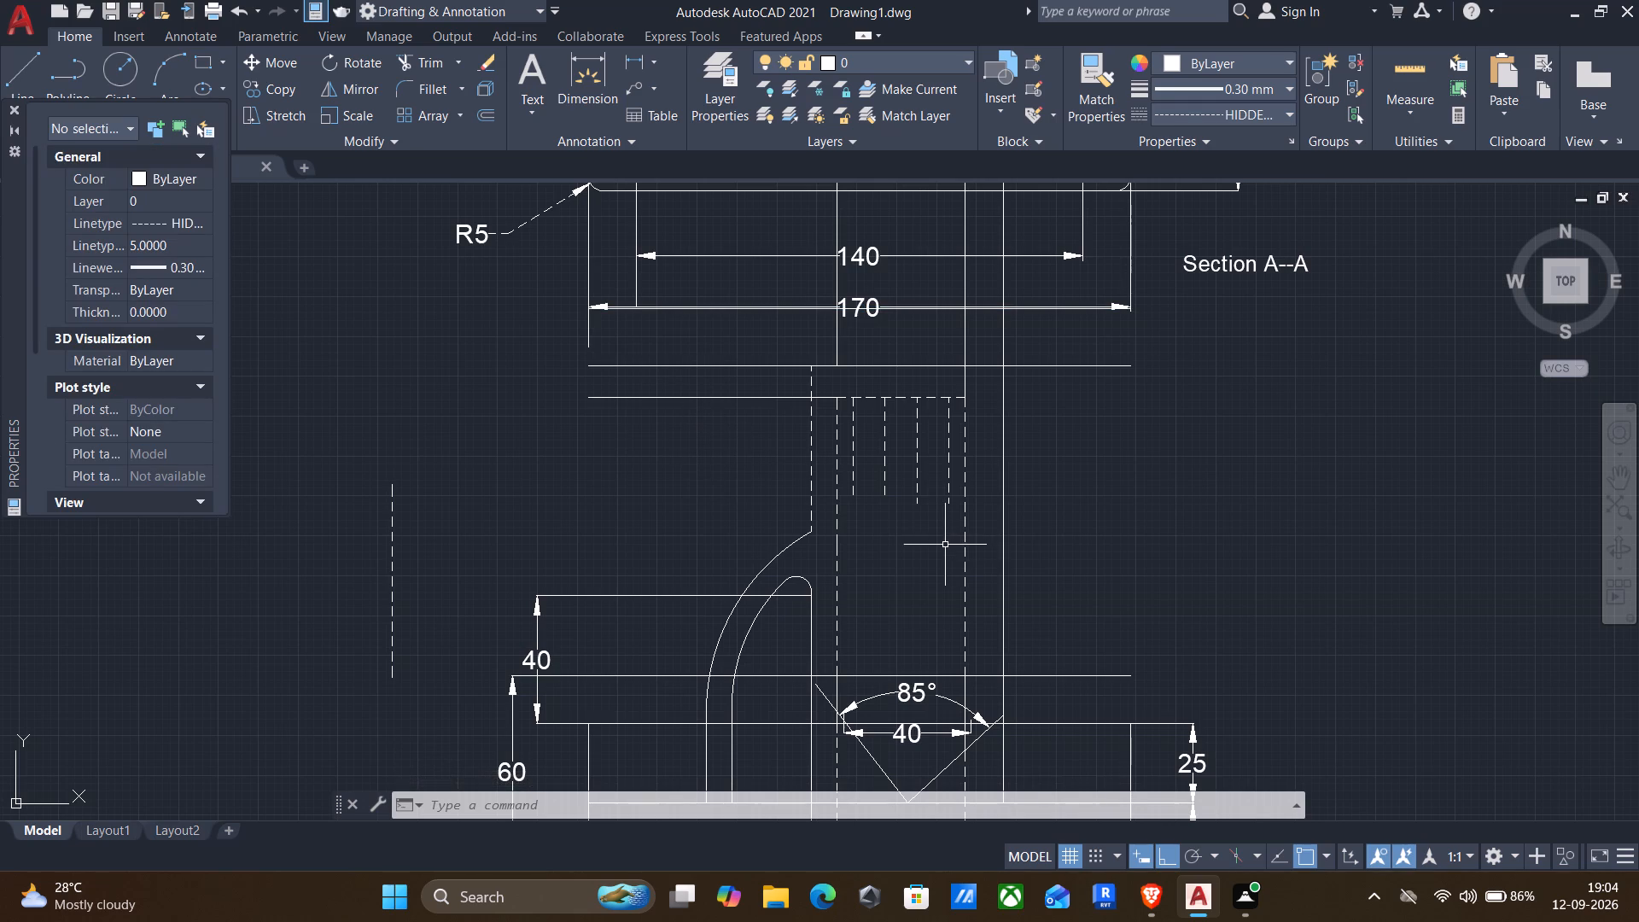
Trim the three vertical projection lines between the 170 dimension's horizontal line and the upper edge of the view below Section A--A.
middle_drag(944, 555, 1070, 351)
middle_drag(1070, 348, 1046, 435)
scroll(1070, 348, down, 1)
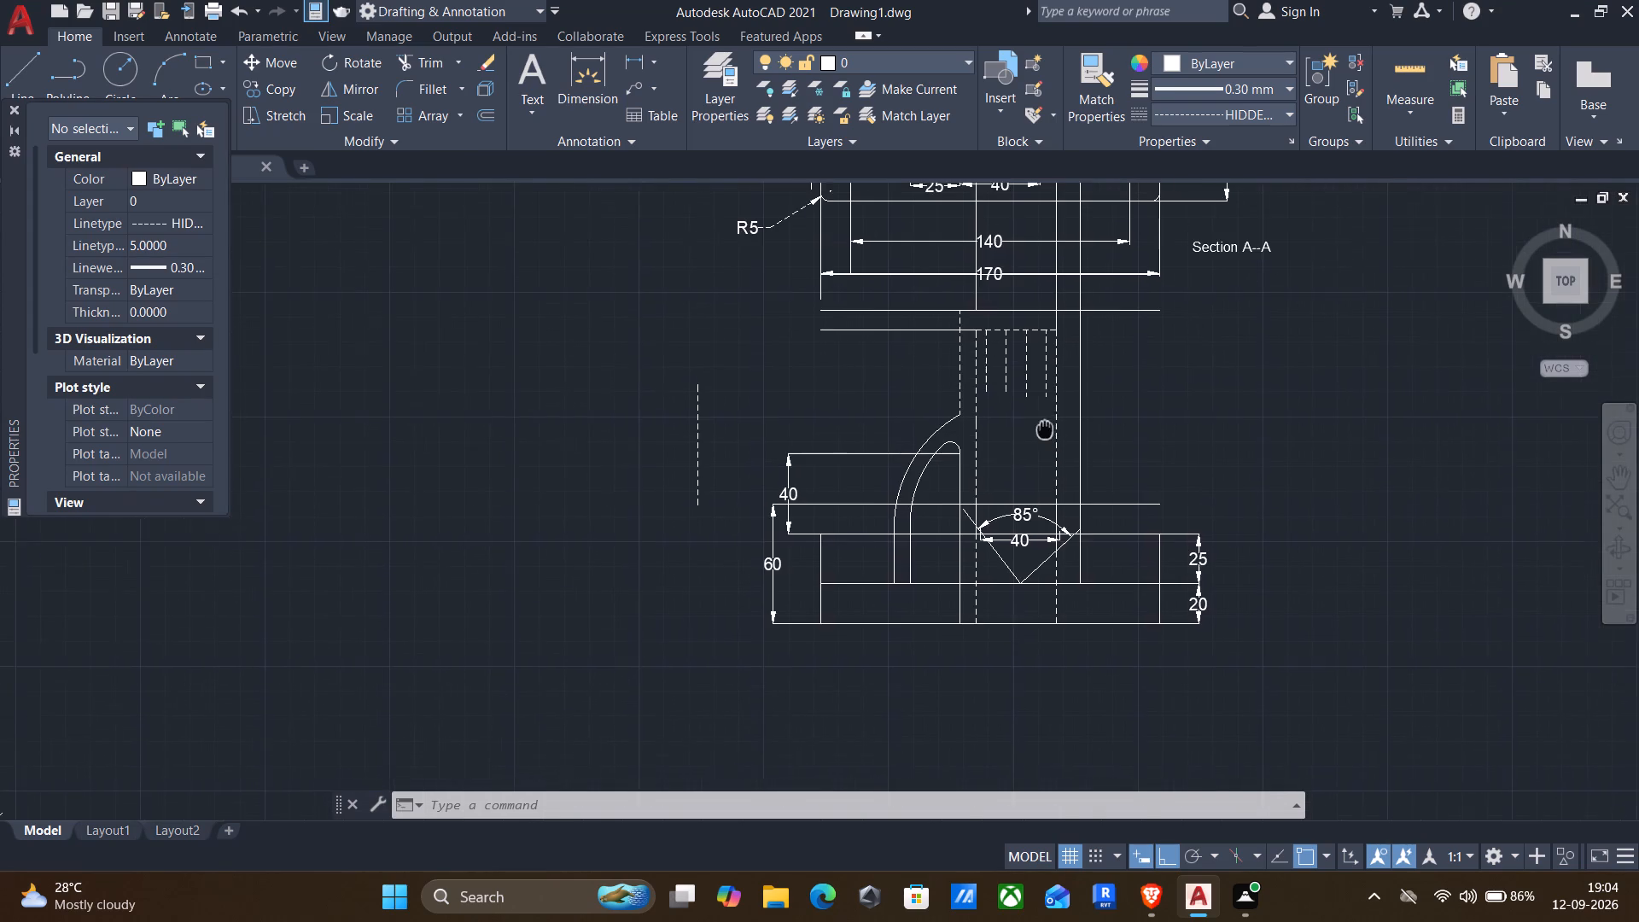
middle_drag(1046, 435, 1048, 438)
middle_drag(875, 400, 864, 429)
middle_drag(937, 318, 950, 444)
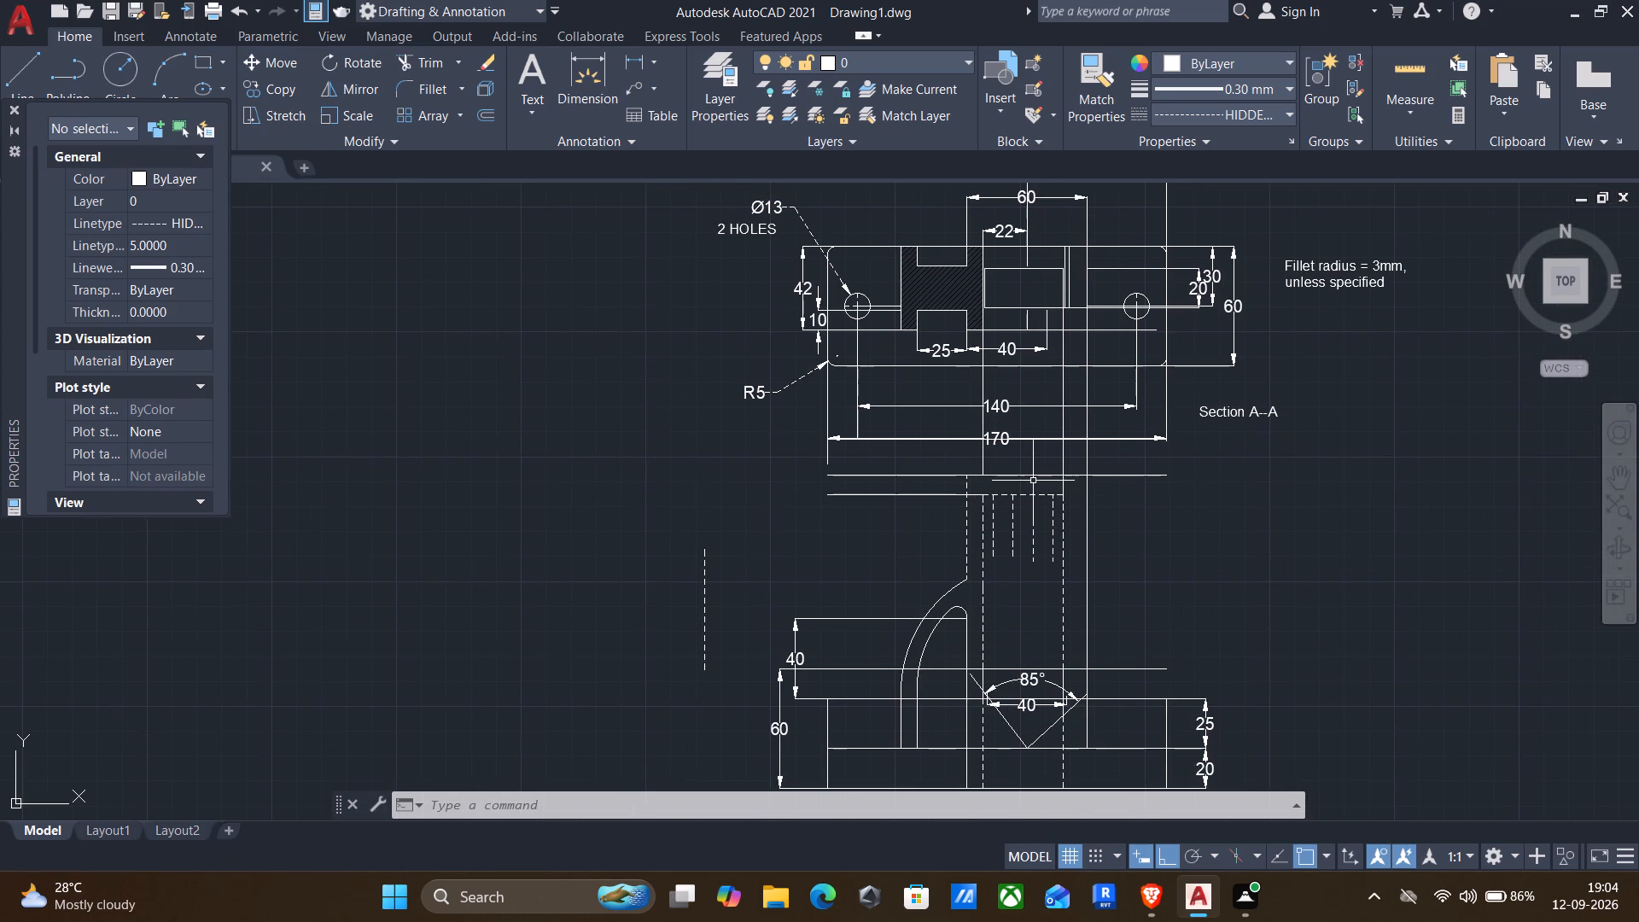
text(TR)
key(Return)
scroll(1053, 471, up, 2)
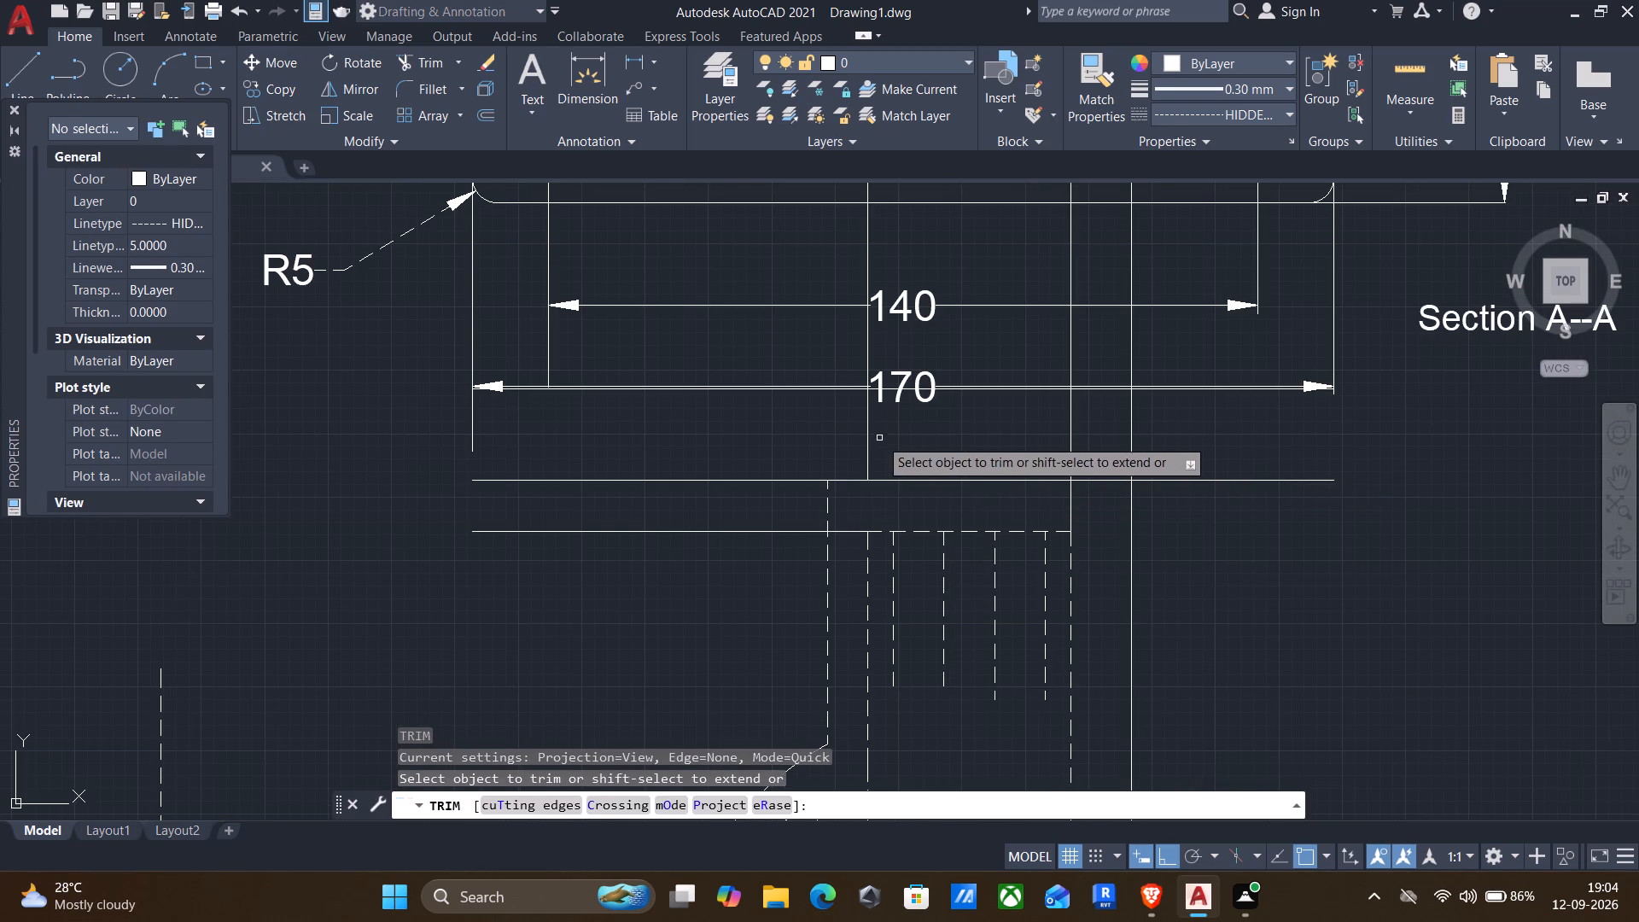
drag(834, 432, 1197, 427)
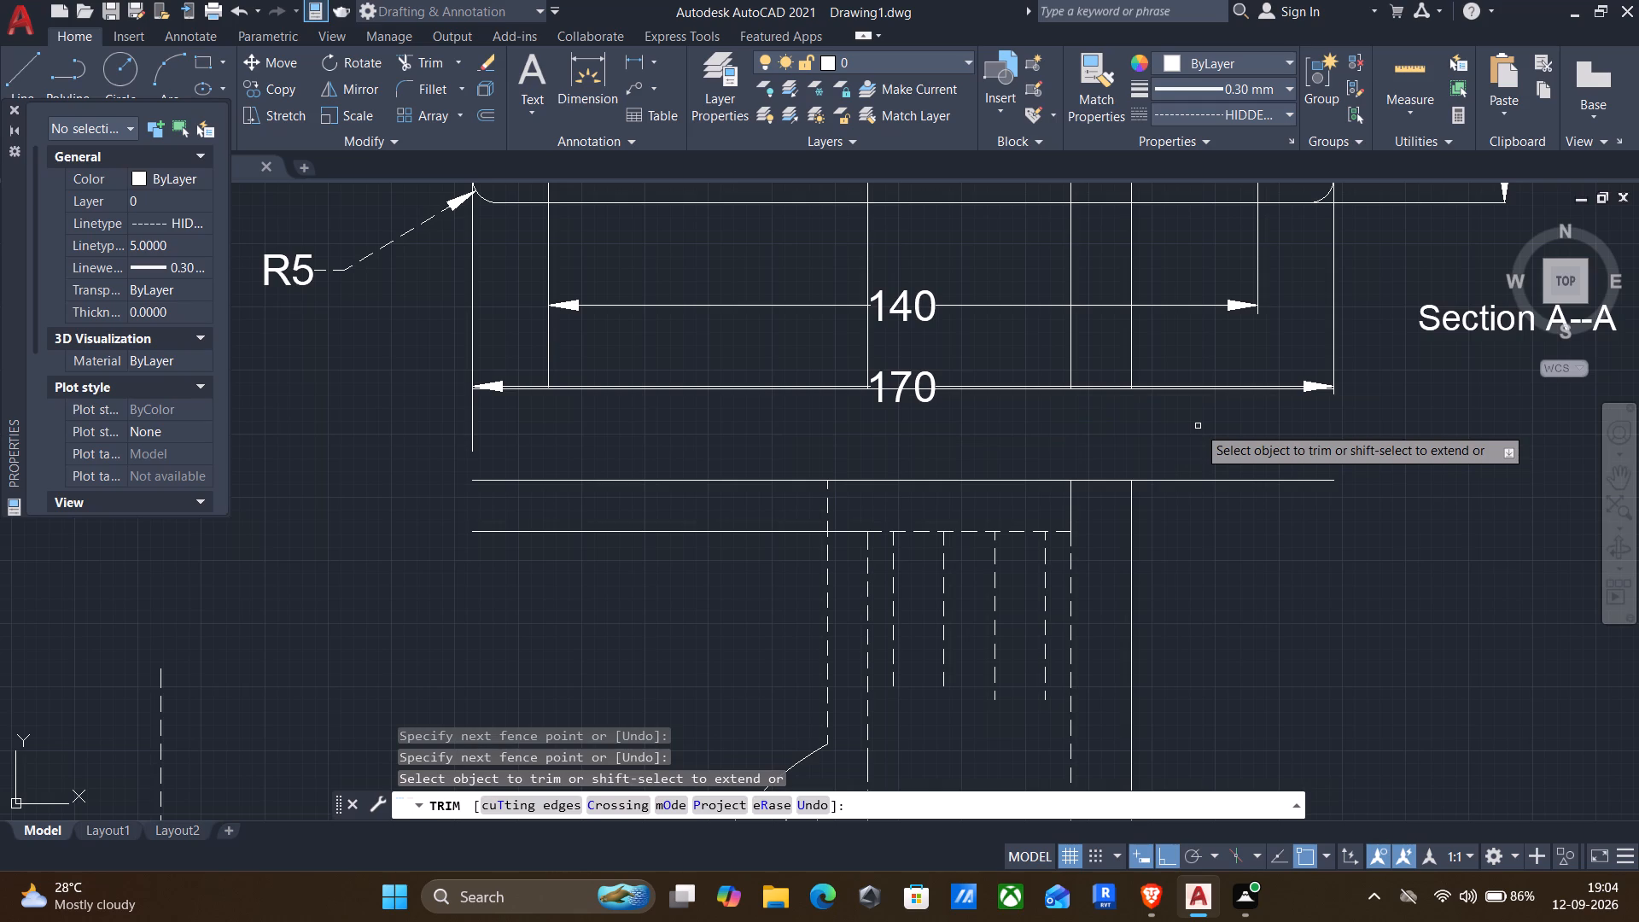
key(Escape)
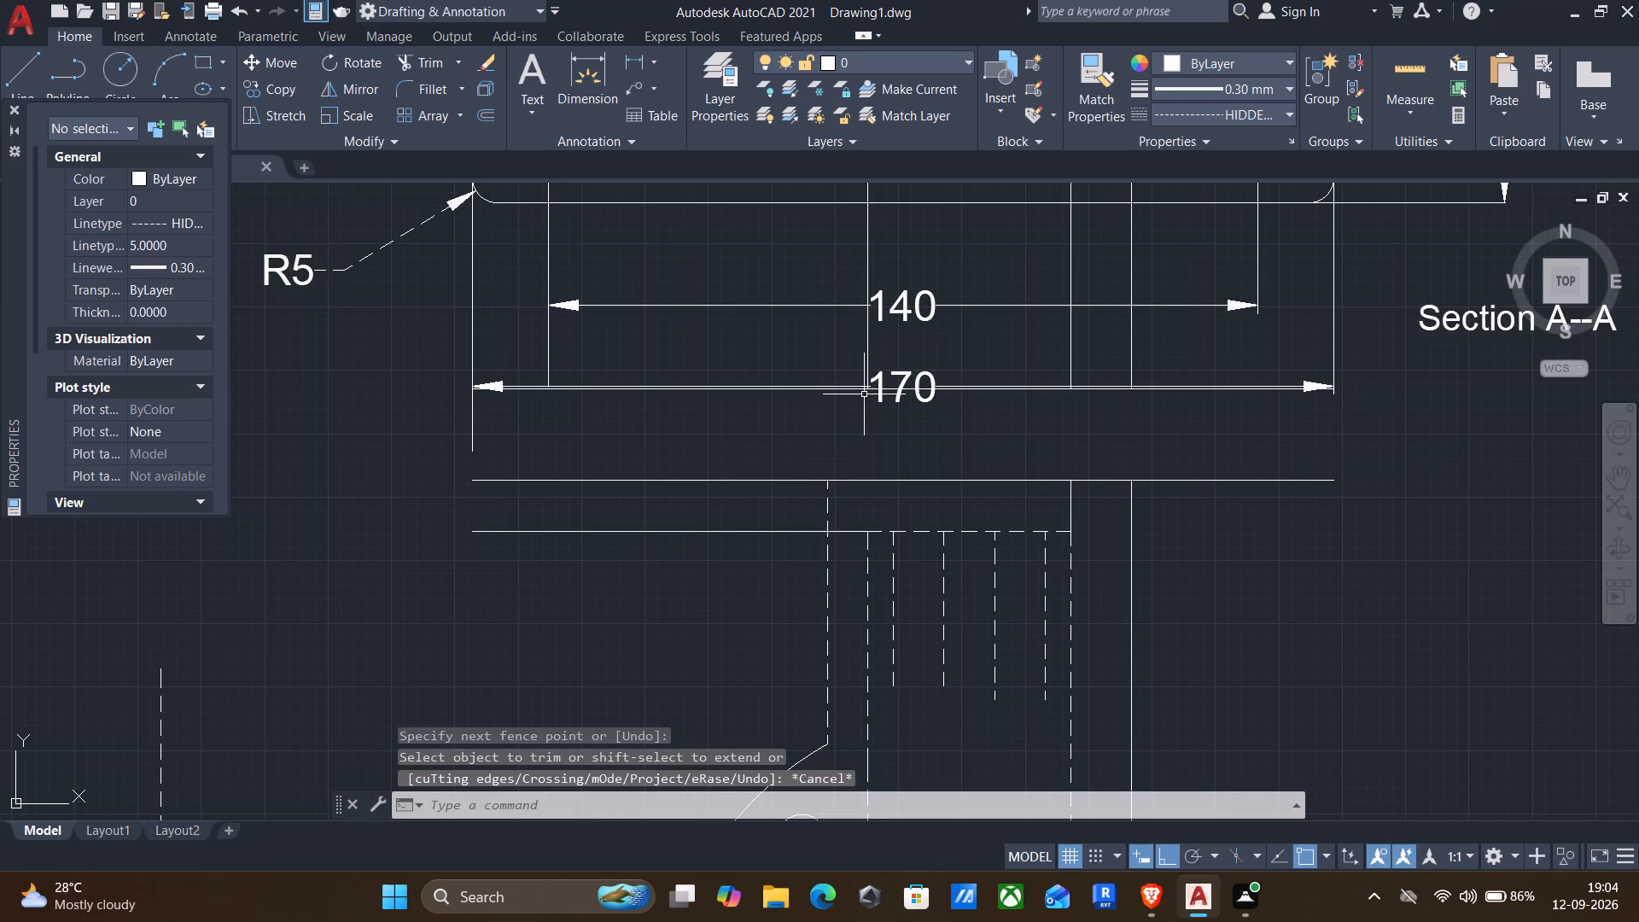
Move the lower view with its dimensions, including the horizontal line beside the 170 dimension, straight down by about 81.
click(849, 391)
scroll(660, 452, down, 1)
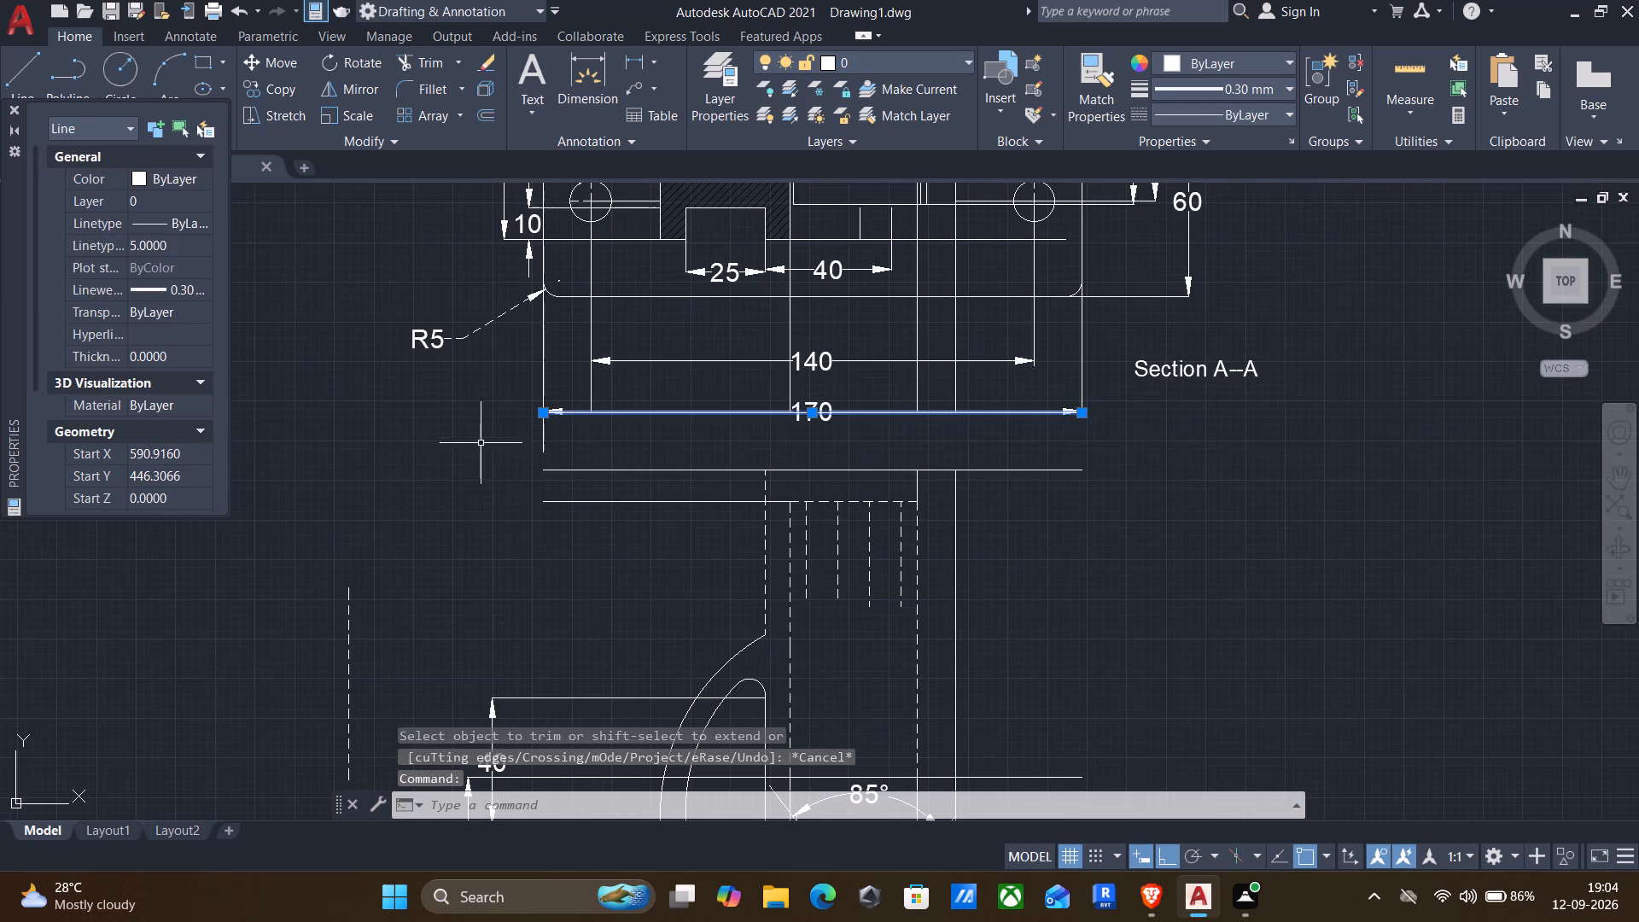
drag(472, 452, 492, 460)
middle_drag(771, 631, 1066, 590)
scroll(1080, 579, down, 2)
middle_drag(1082, 624, 1068, 624)
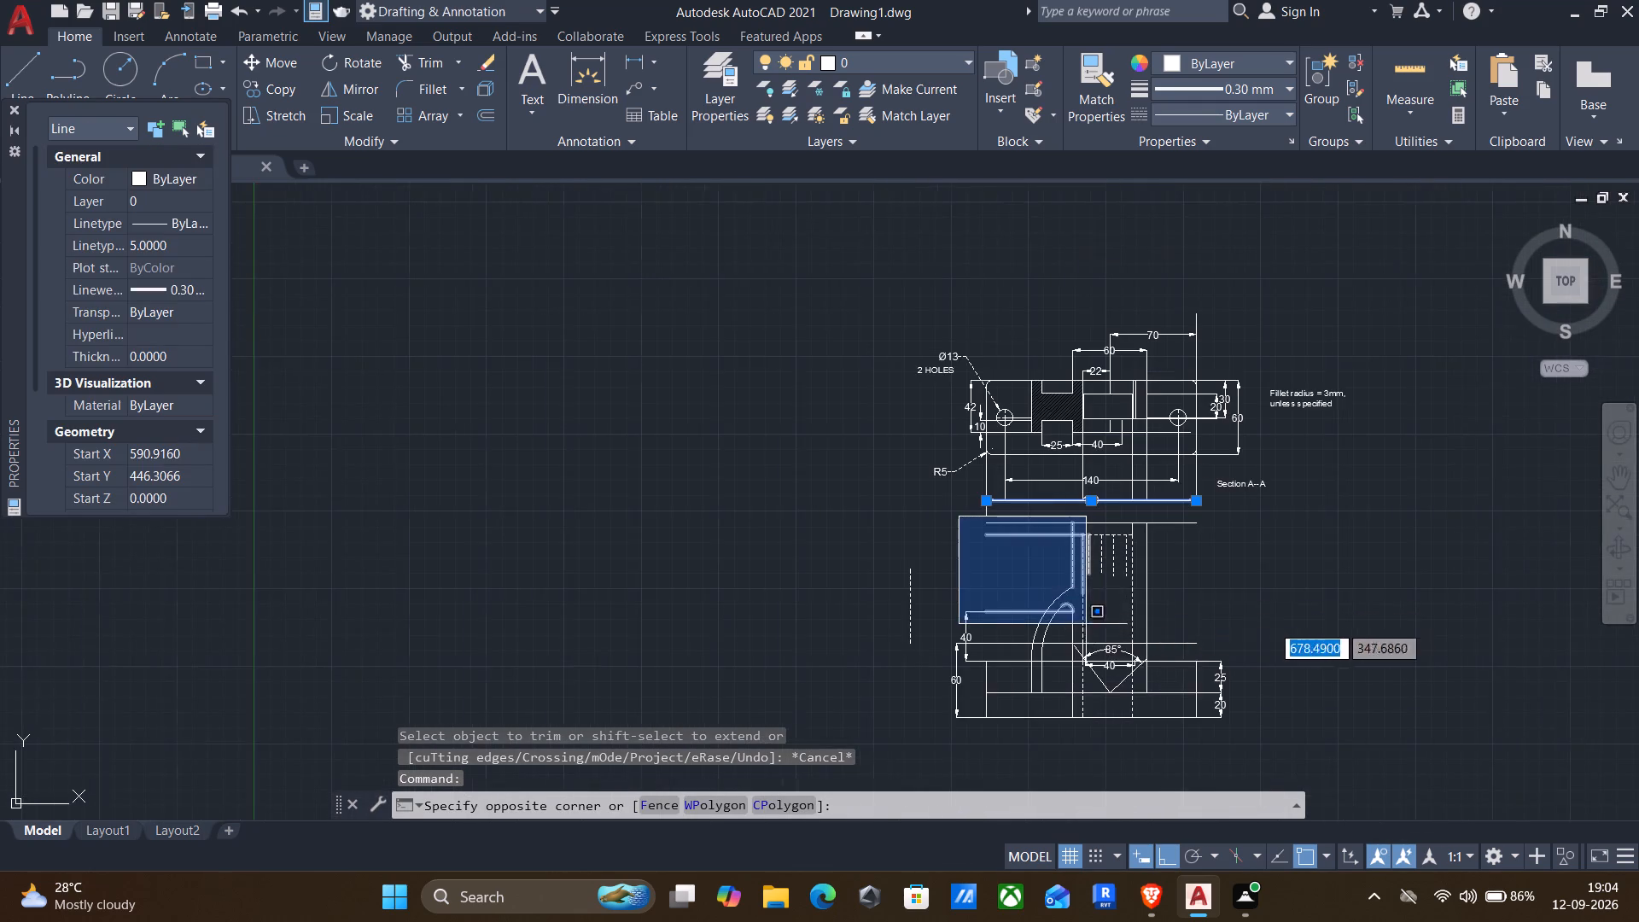
middle_drag(1068, 624, 1012, 556)
click(1175, 698)
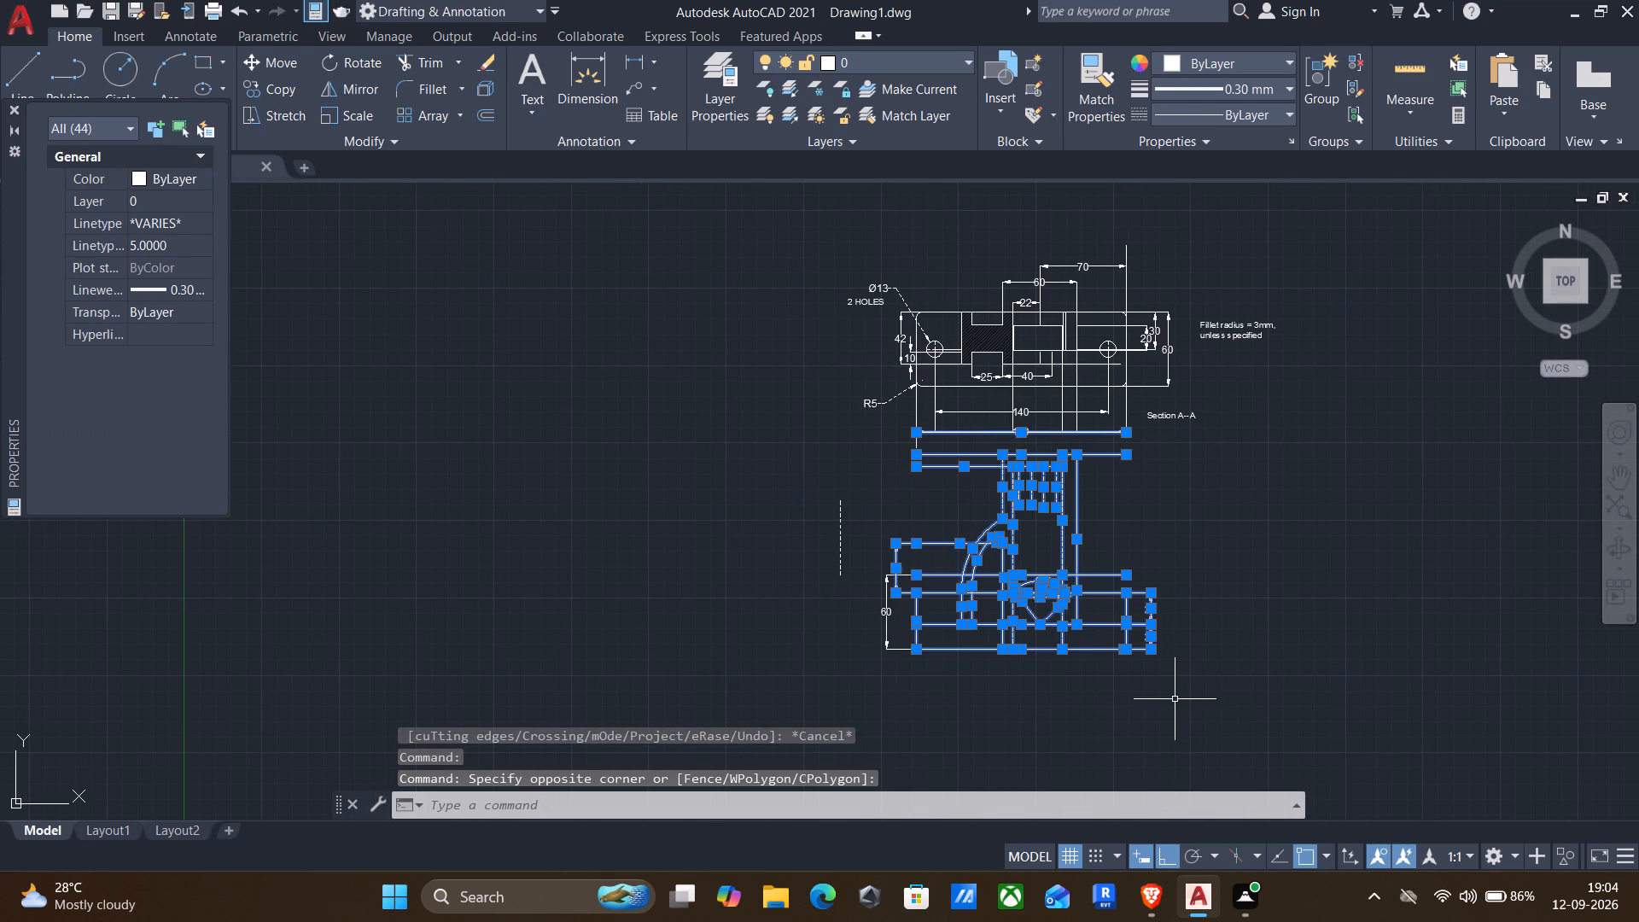
click(858, 495)
click(930, 678)
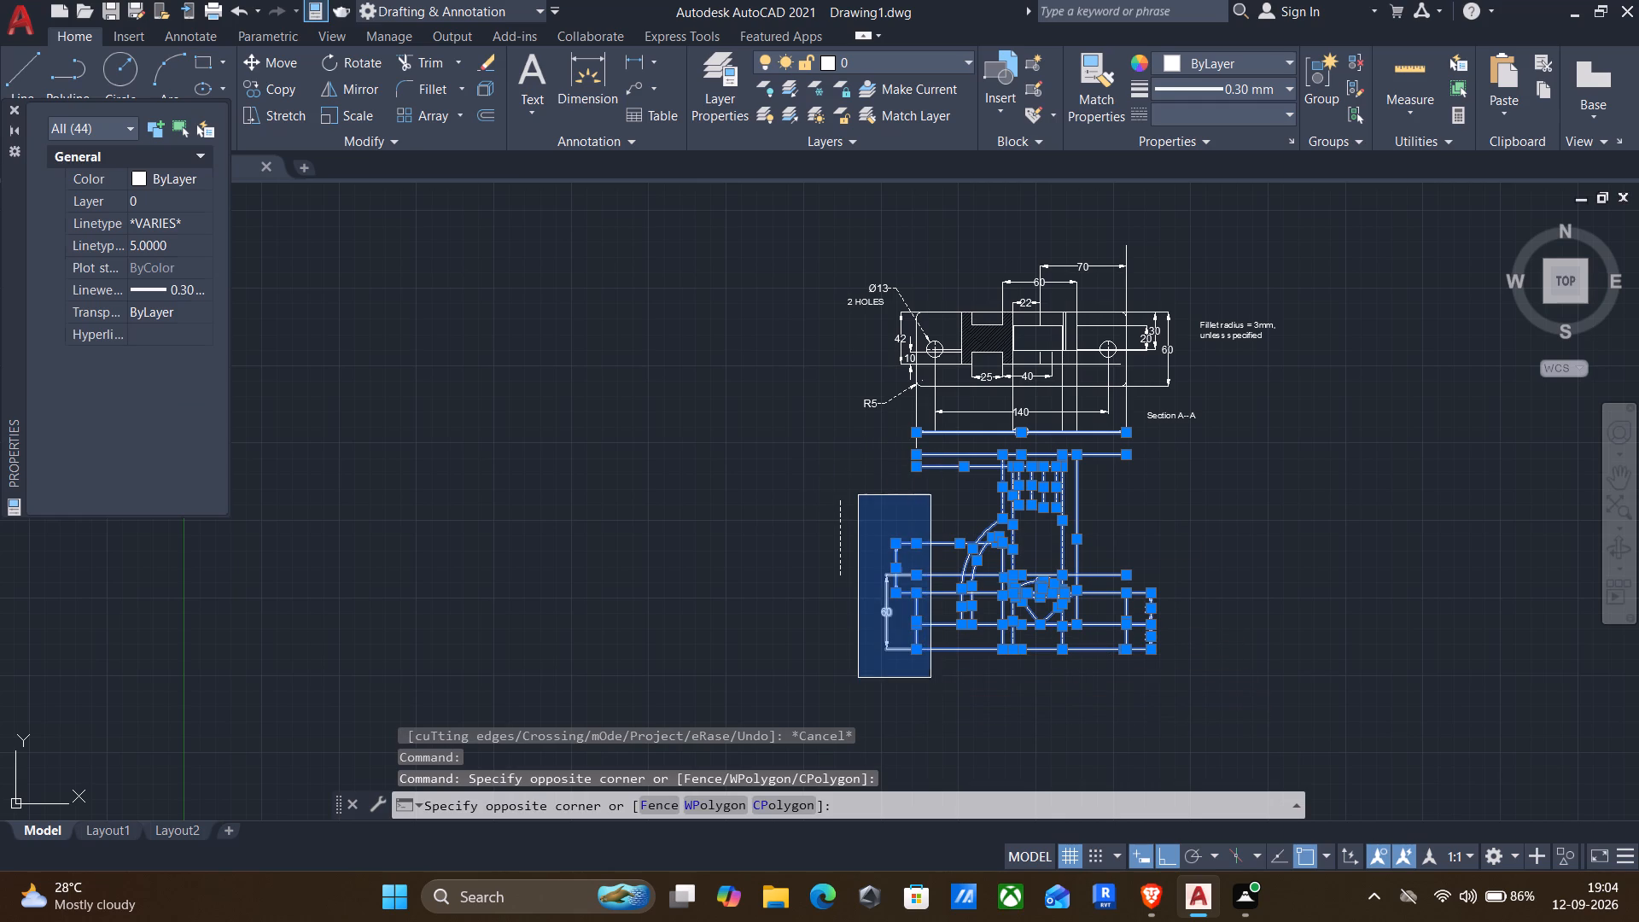
key(m)
key(Return)
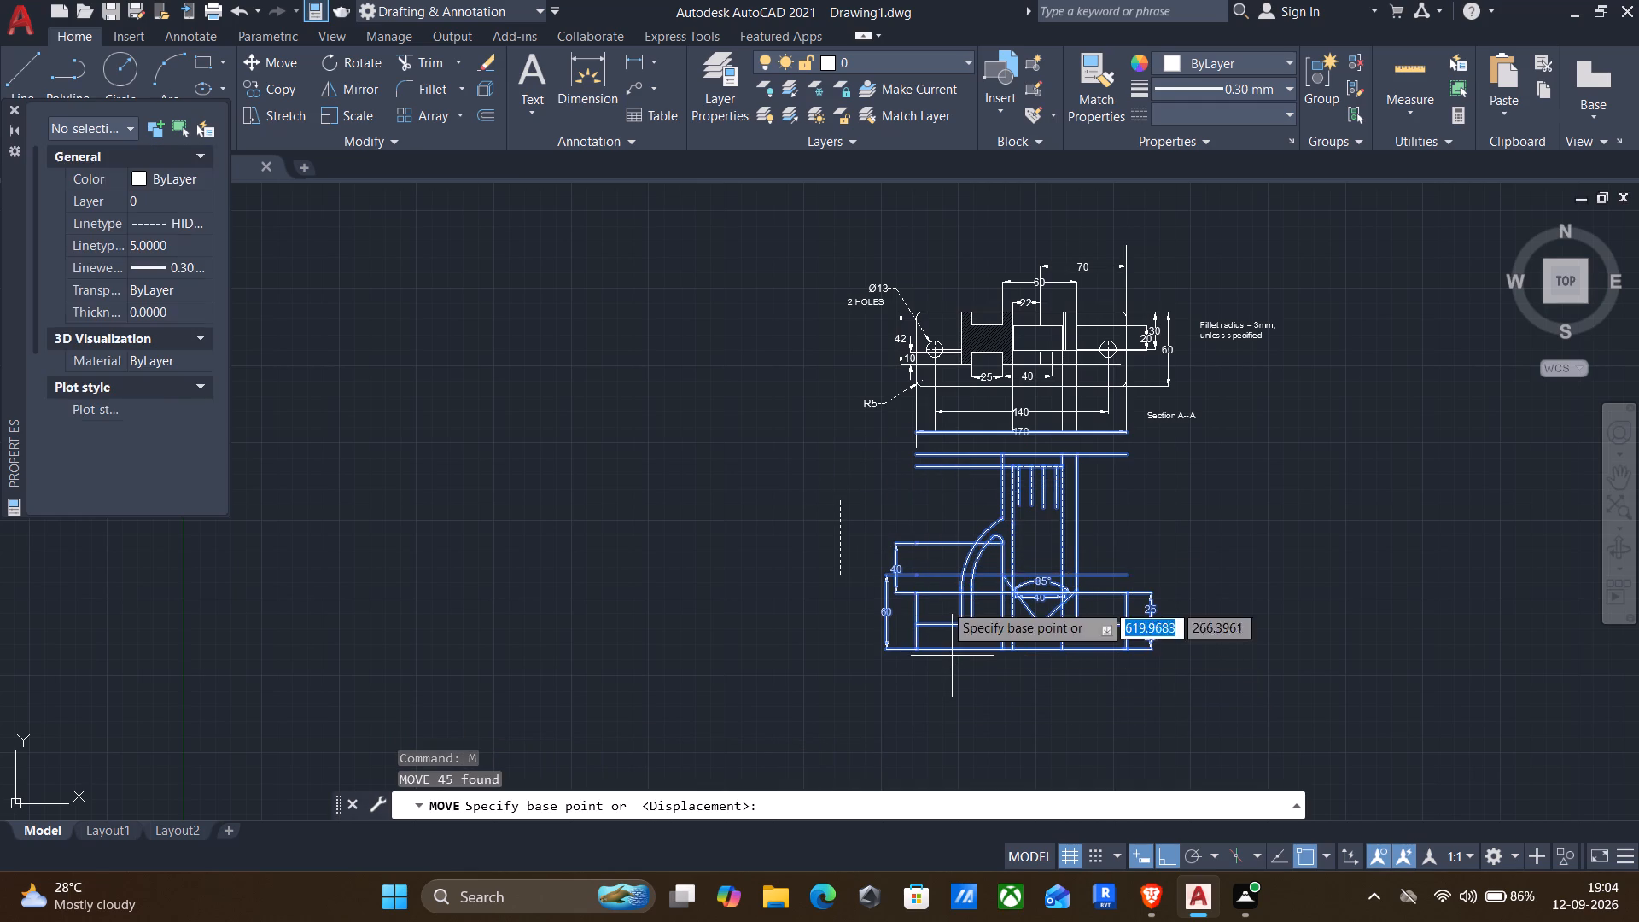
scroll(924, 422, up, 2)
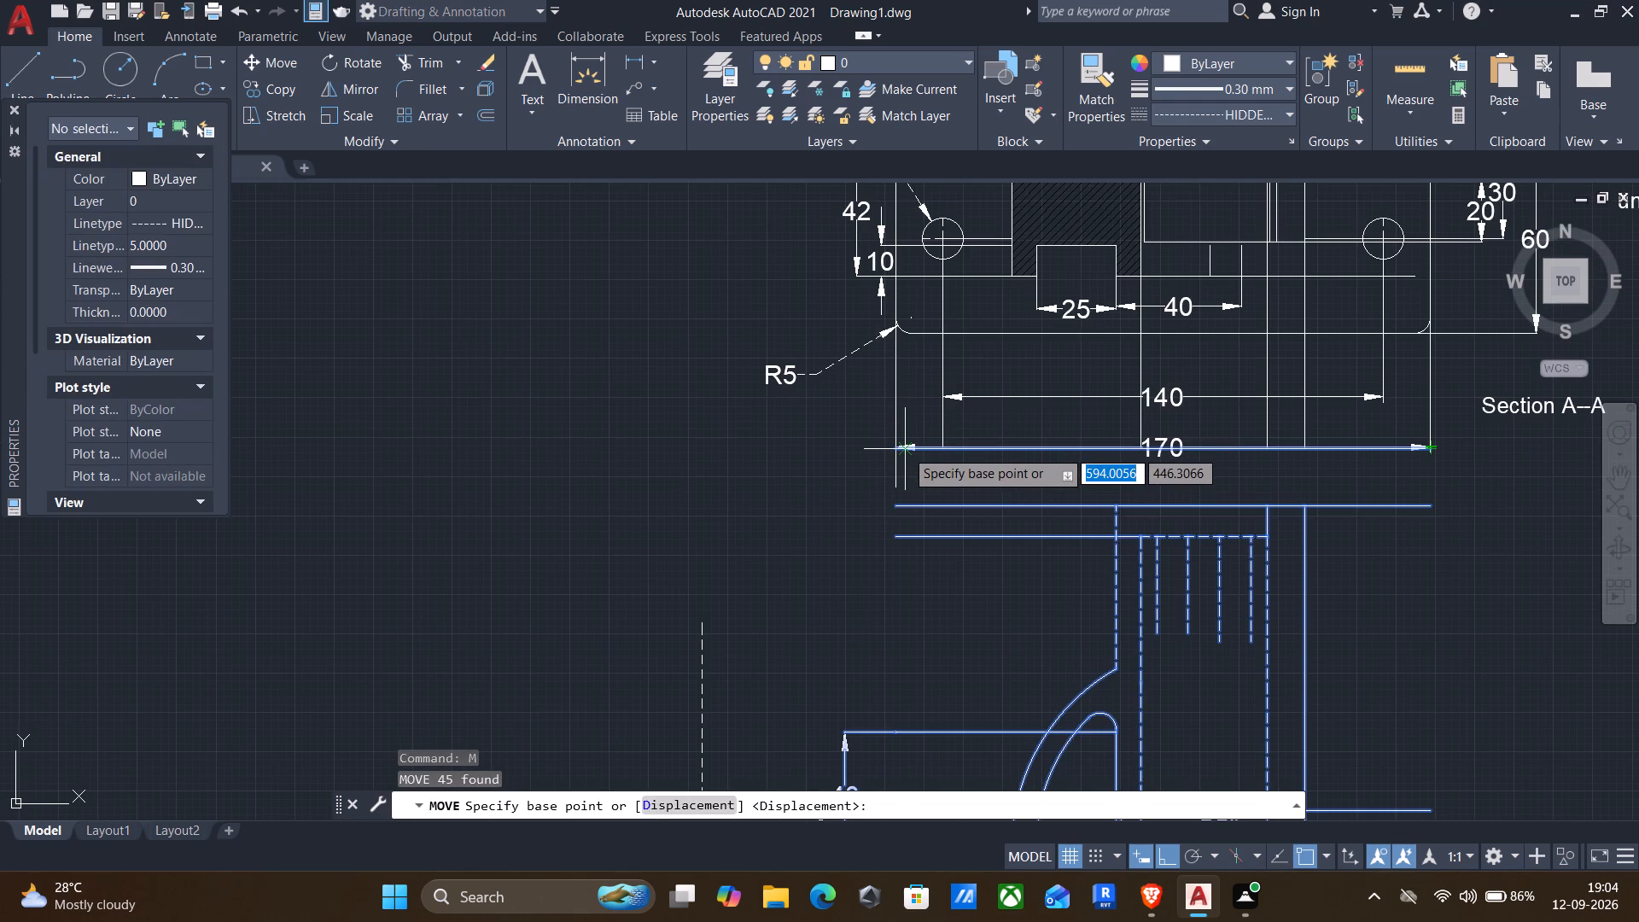
scroll(900, 451, up, 3)
click(871, 443)
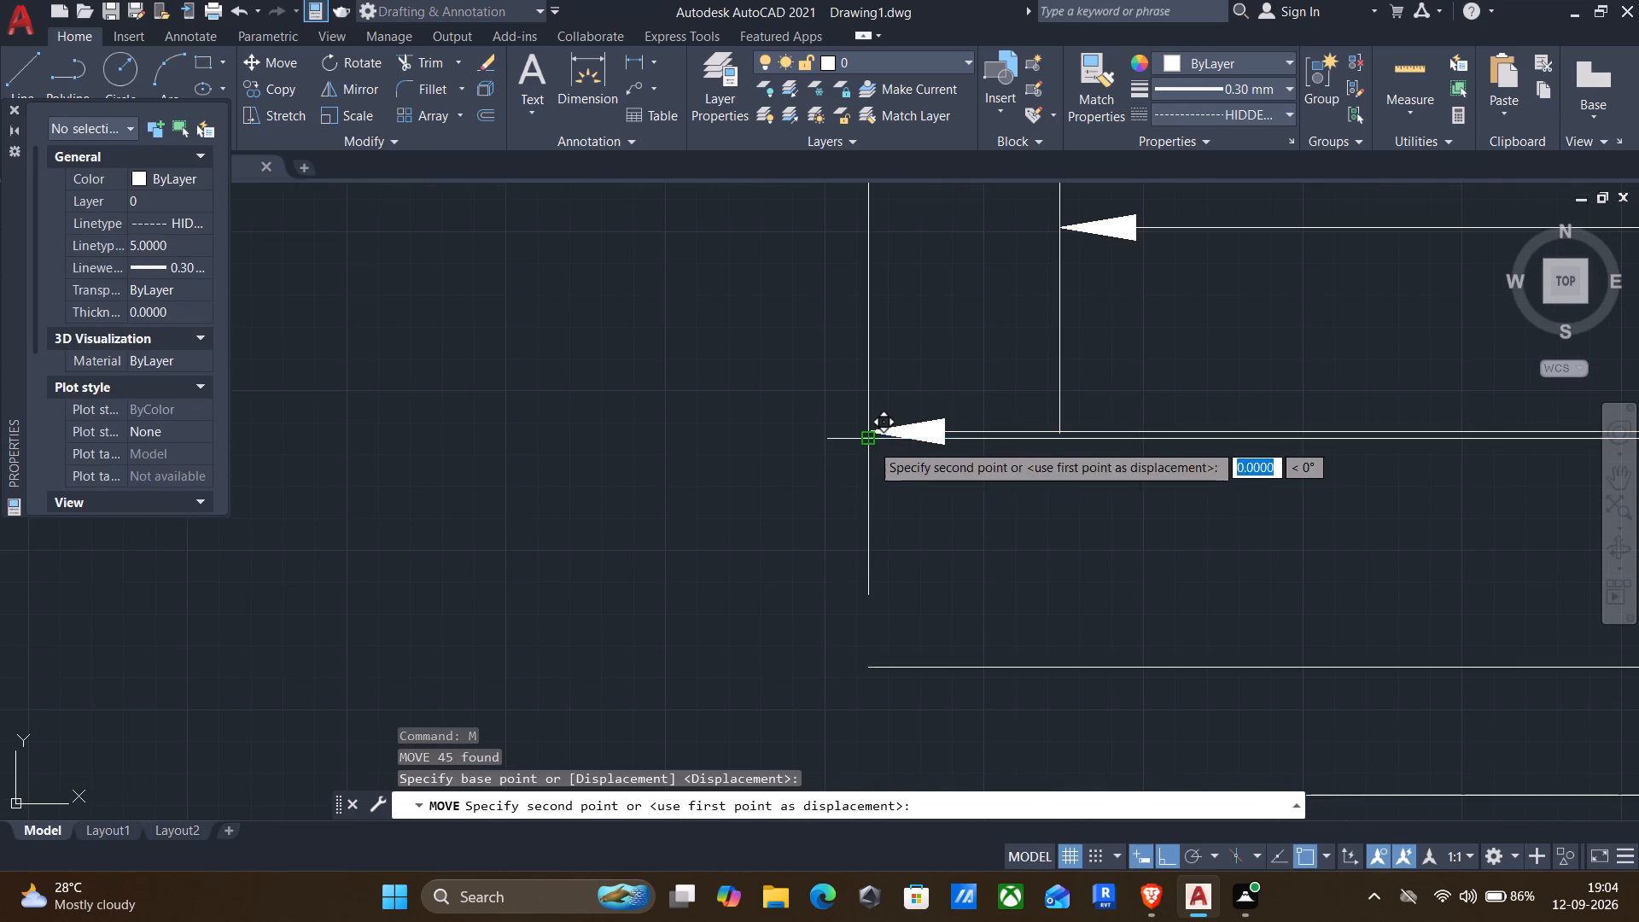
middle_drag(868, 519, 895, 373)
scroll(897, 371, down, 1)
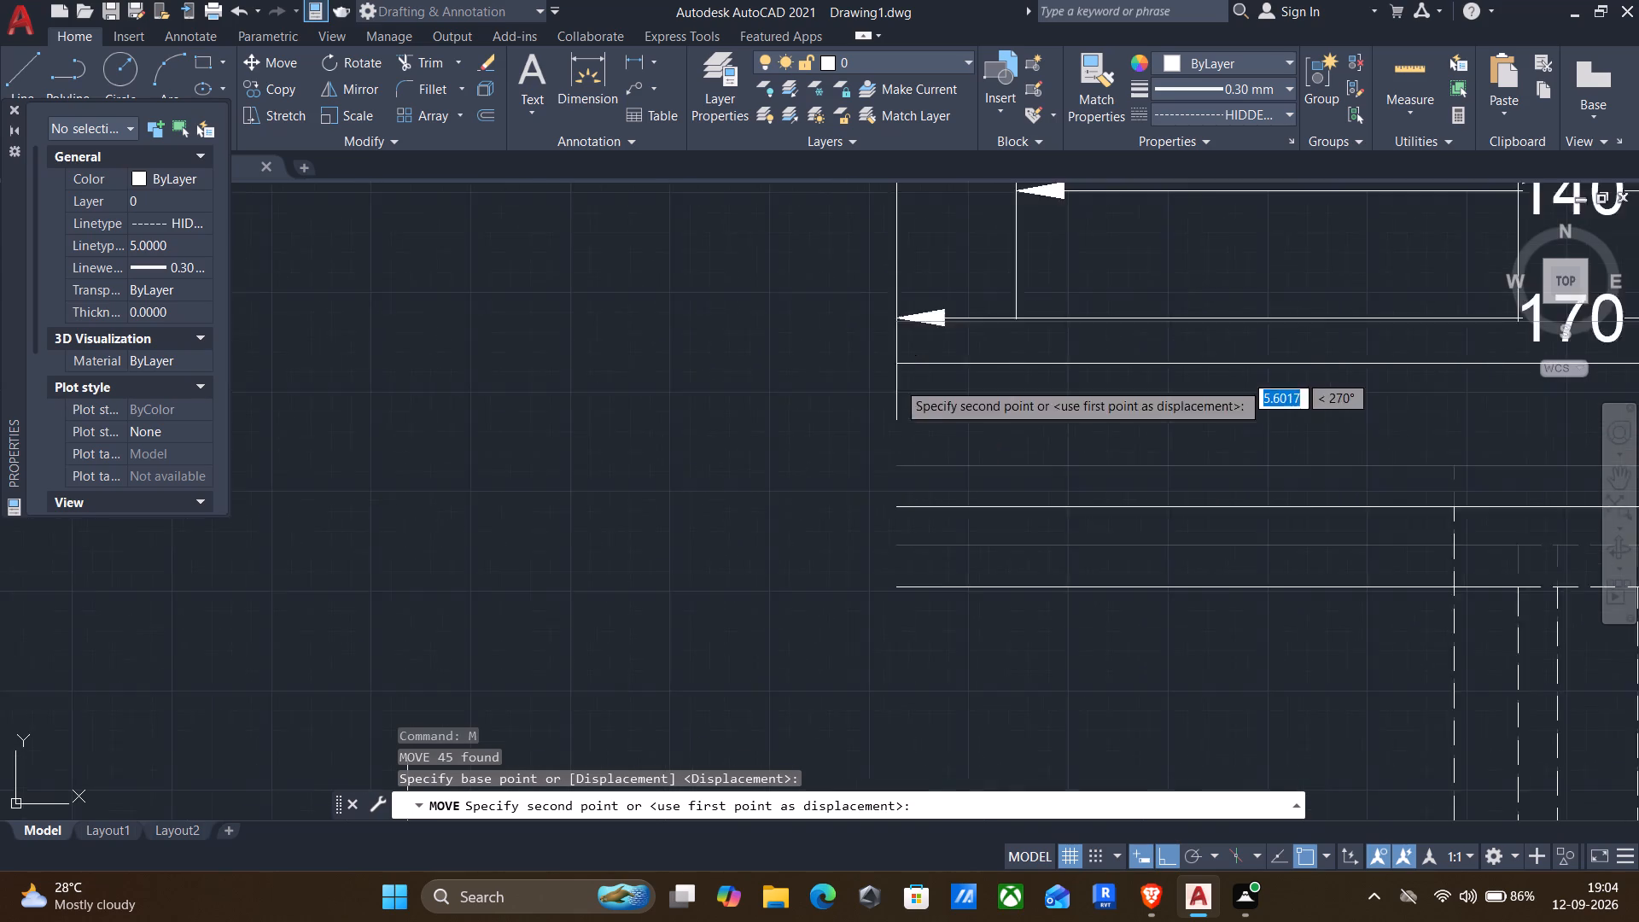
scroll(896, 387, down, 1)
middle_drag(891, 528, 924, 279)
scroll(917, 394, down, 2)
middle_drag(919, 408, 912, 411)
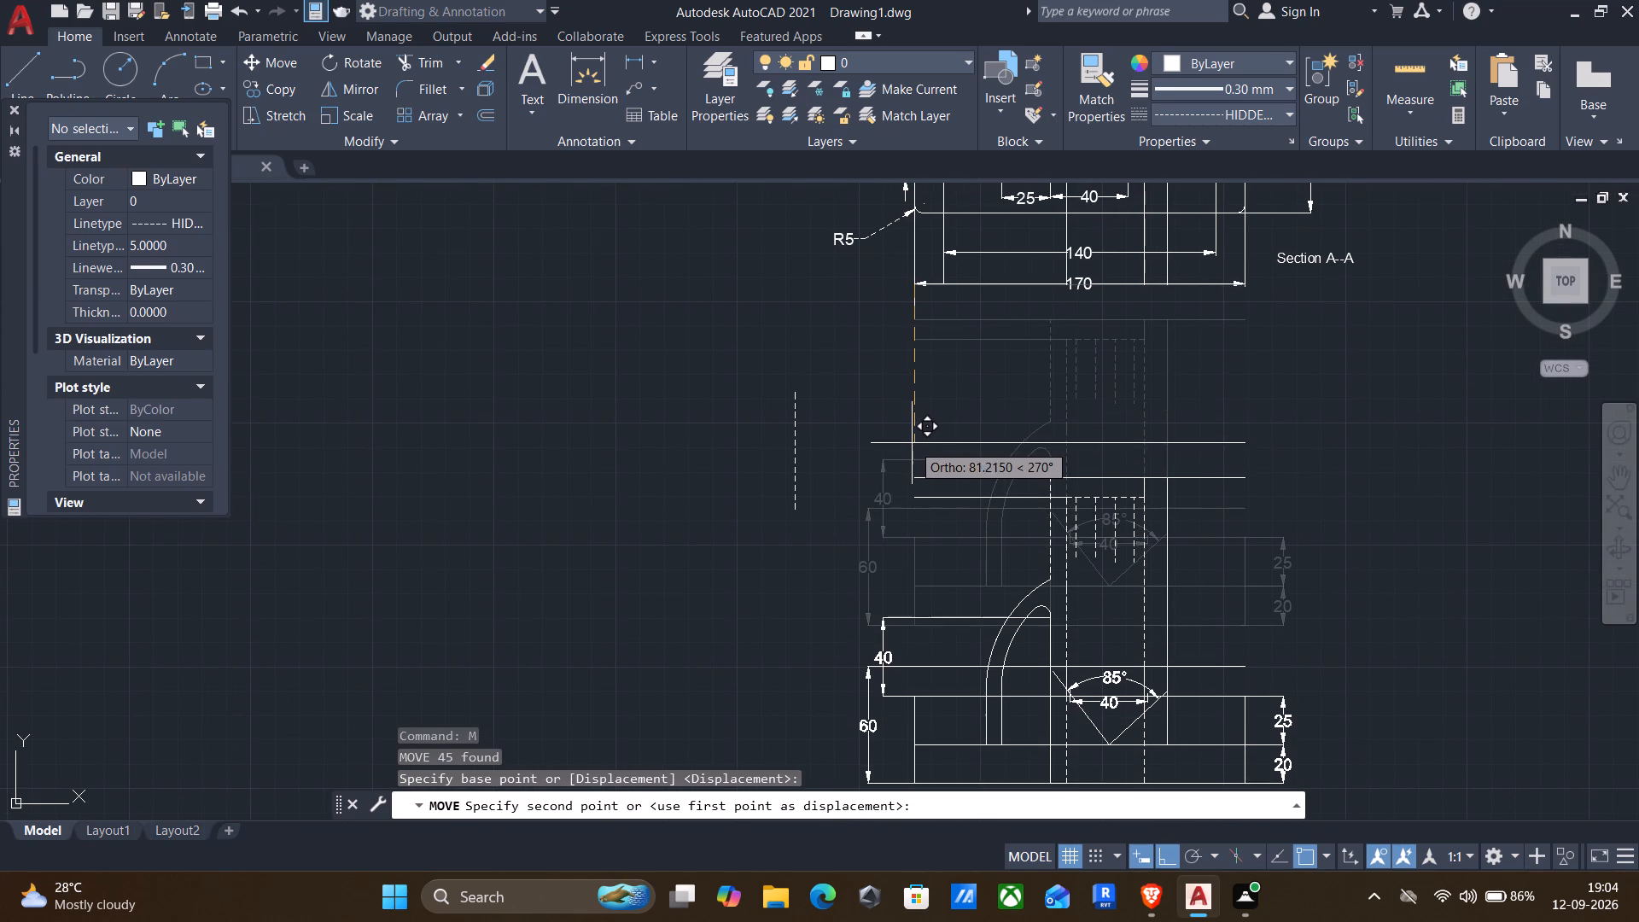
click(920, 441)
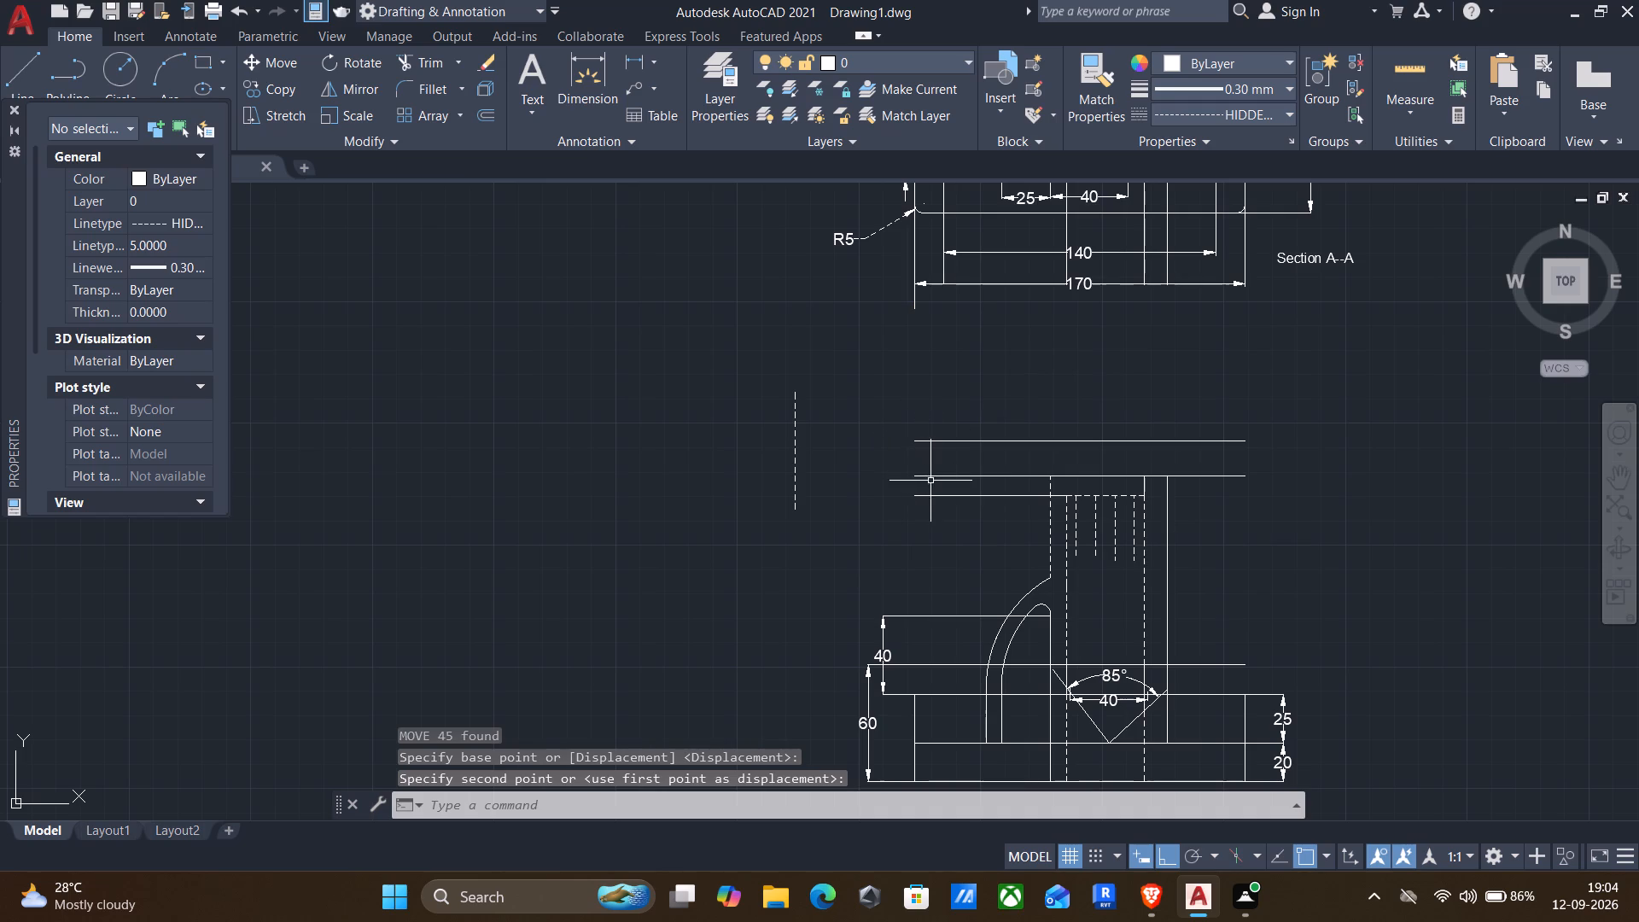
Draw a horizontal hidden line from the vertical beside the curved rib's slot top to beyond the view's right edge.
middle_drag(1046, 517, 1025, 446)
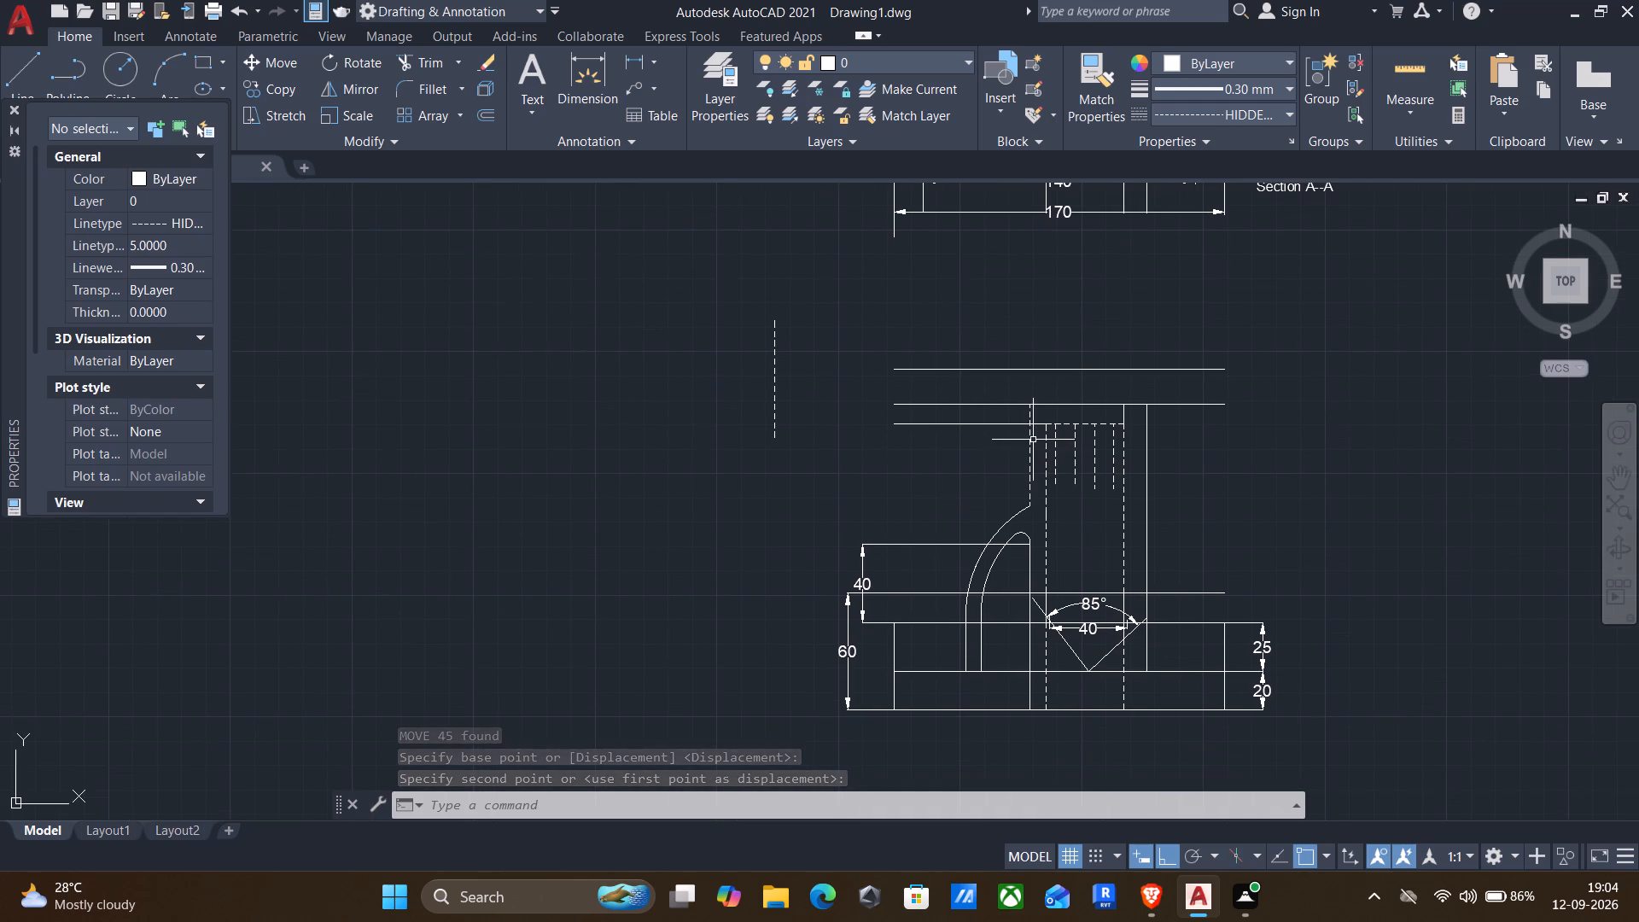
middle_drag(1053, 493, 1066, 417)
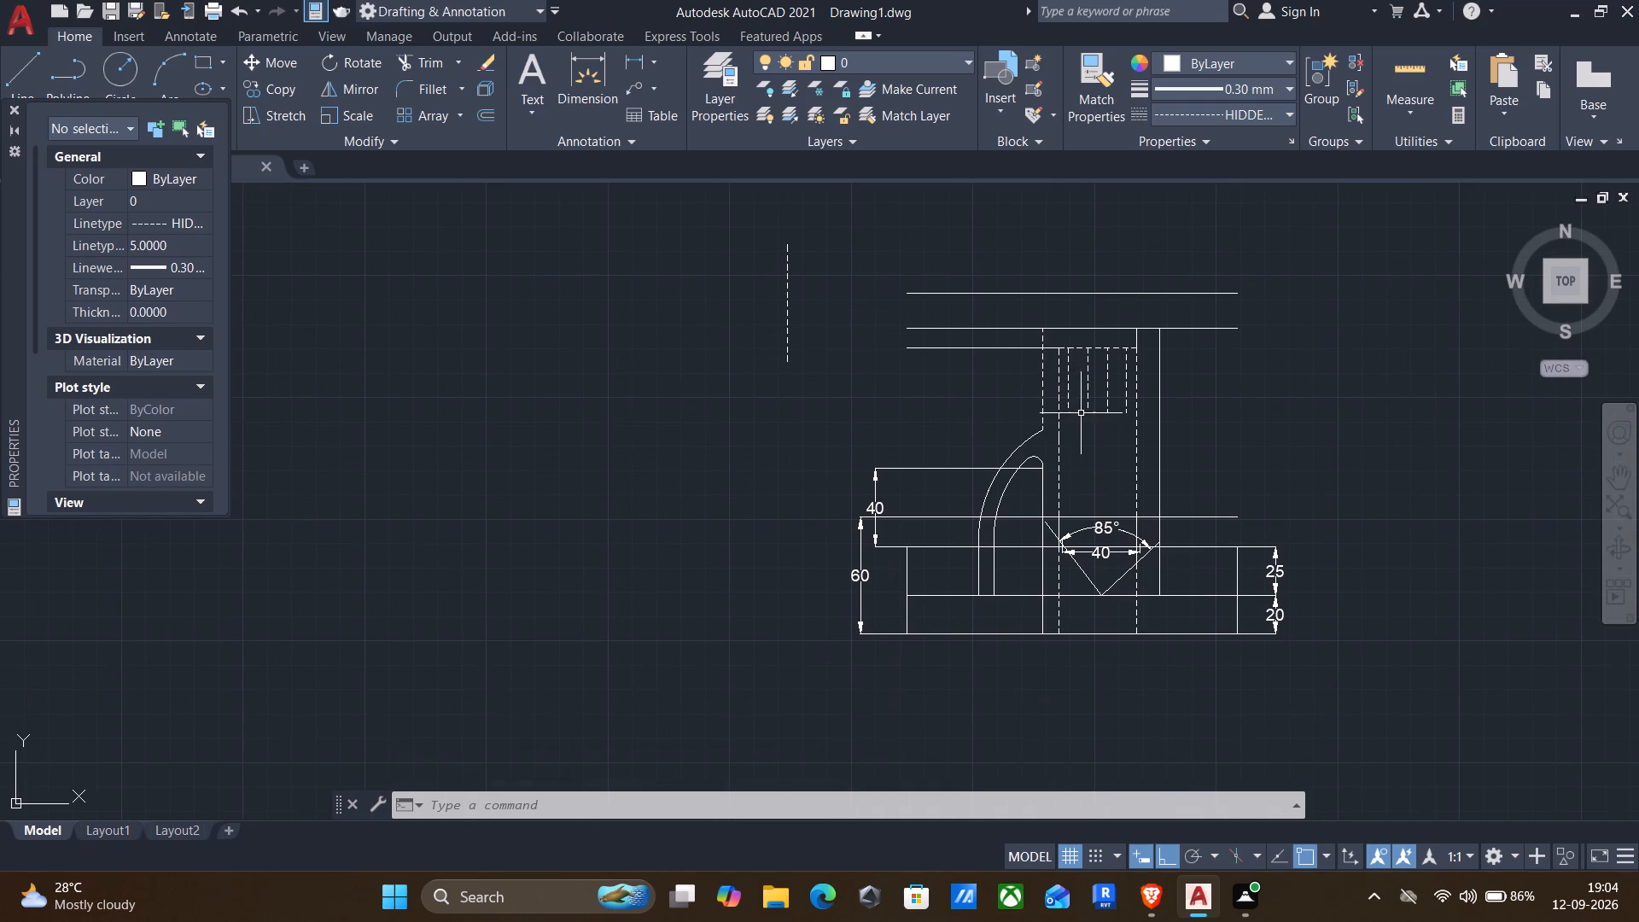
click(633, 61)
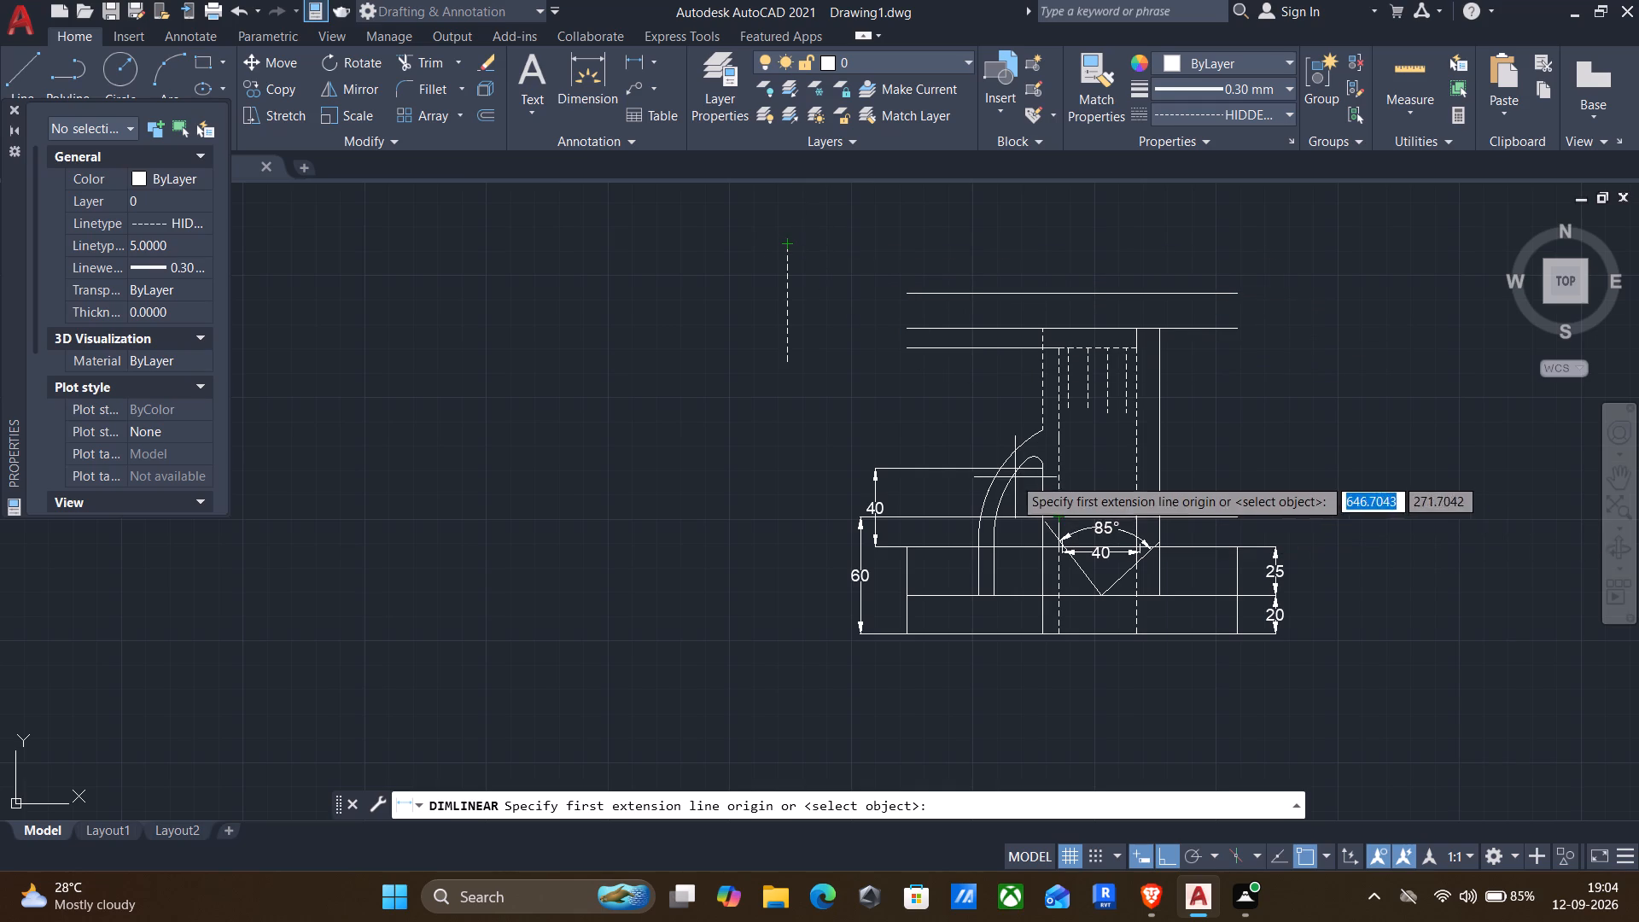
key(Escape)
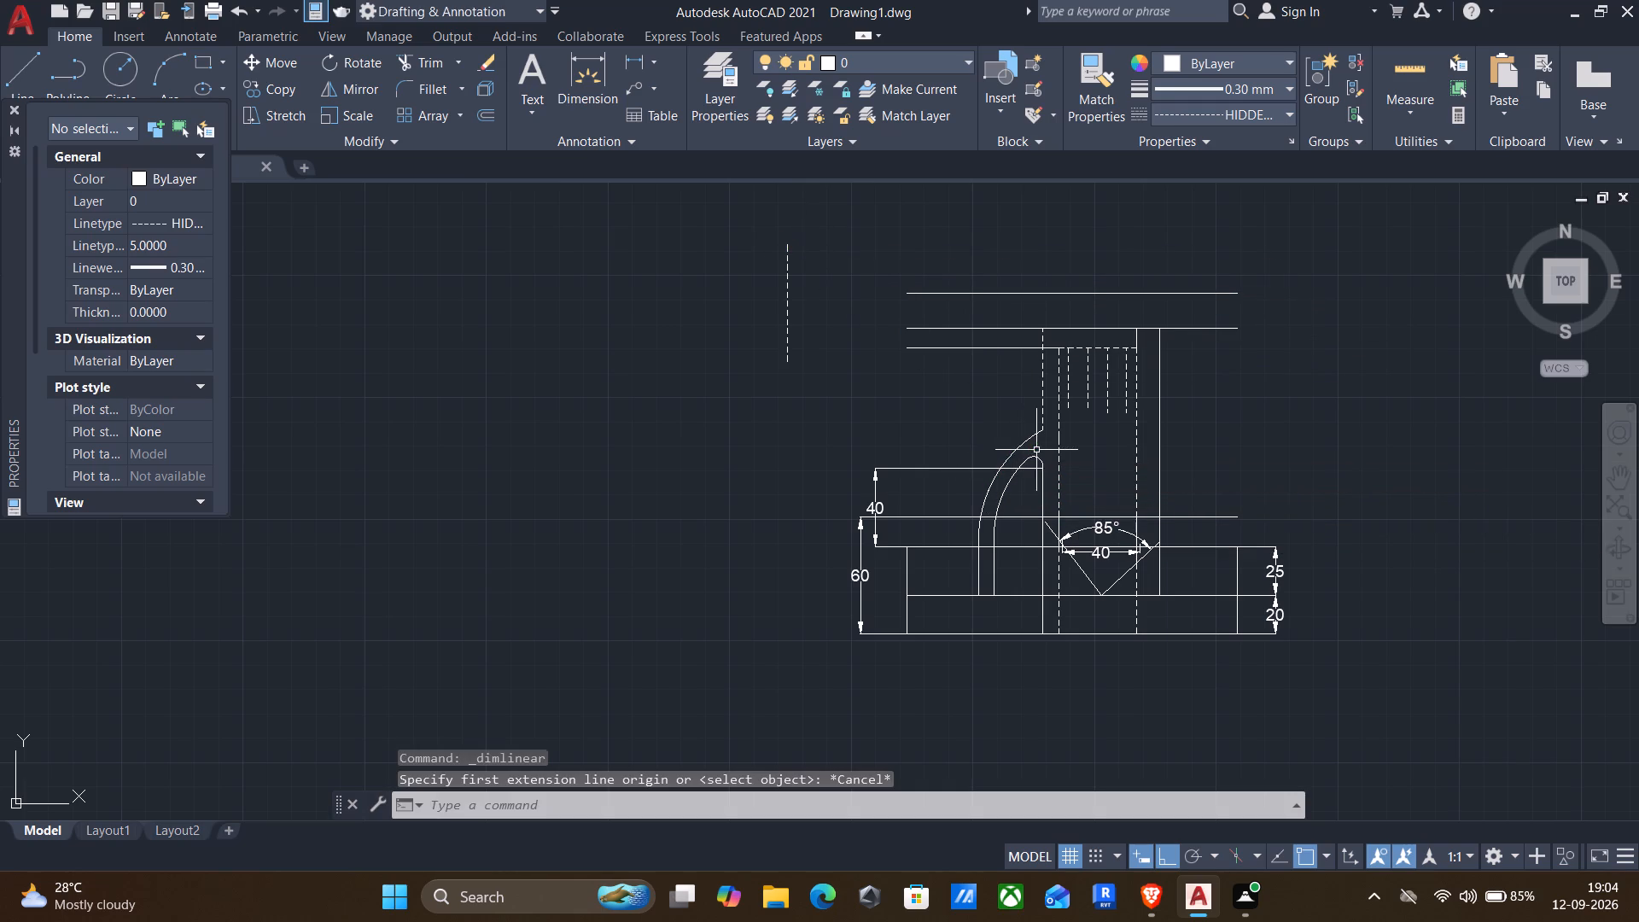
key(l)
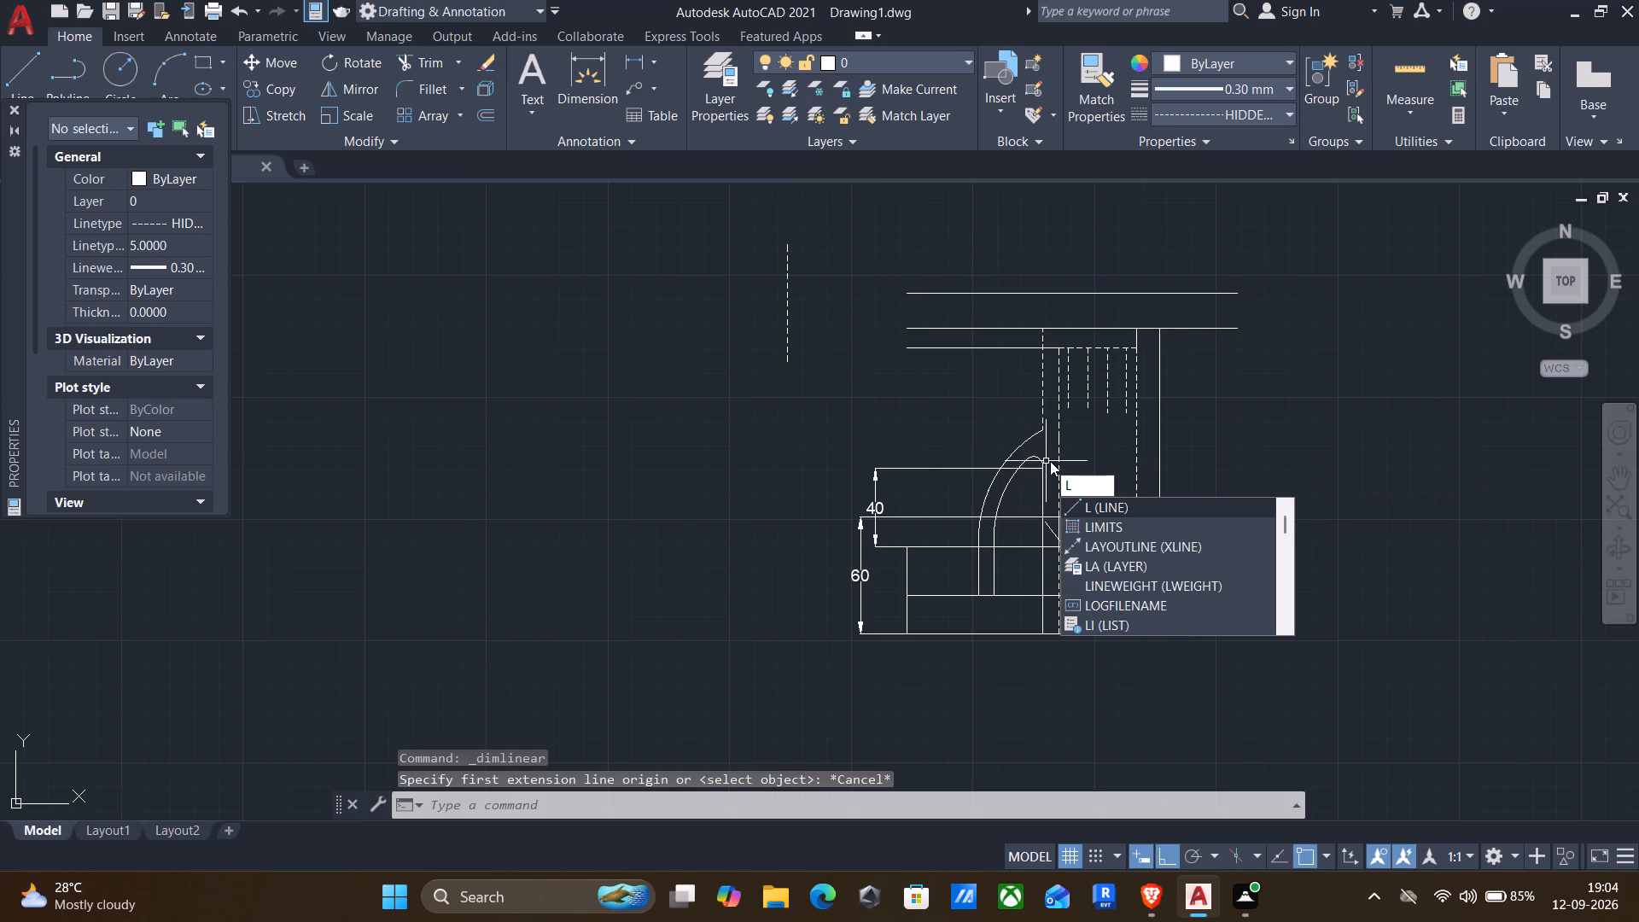
key(Return)
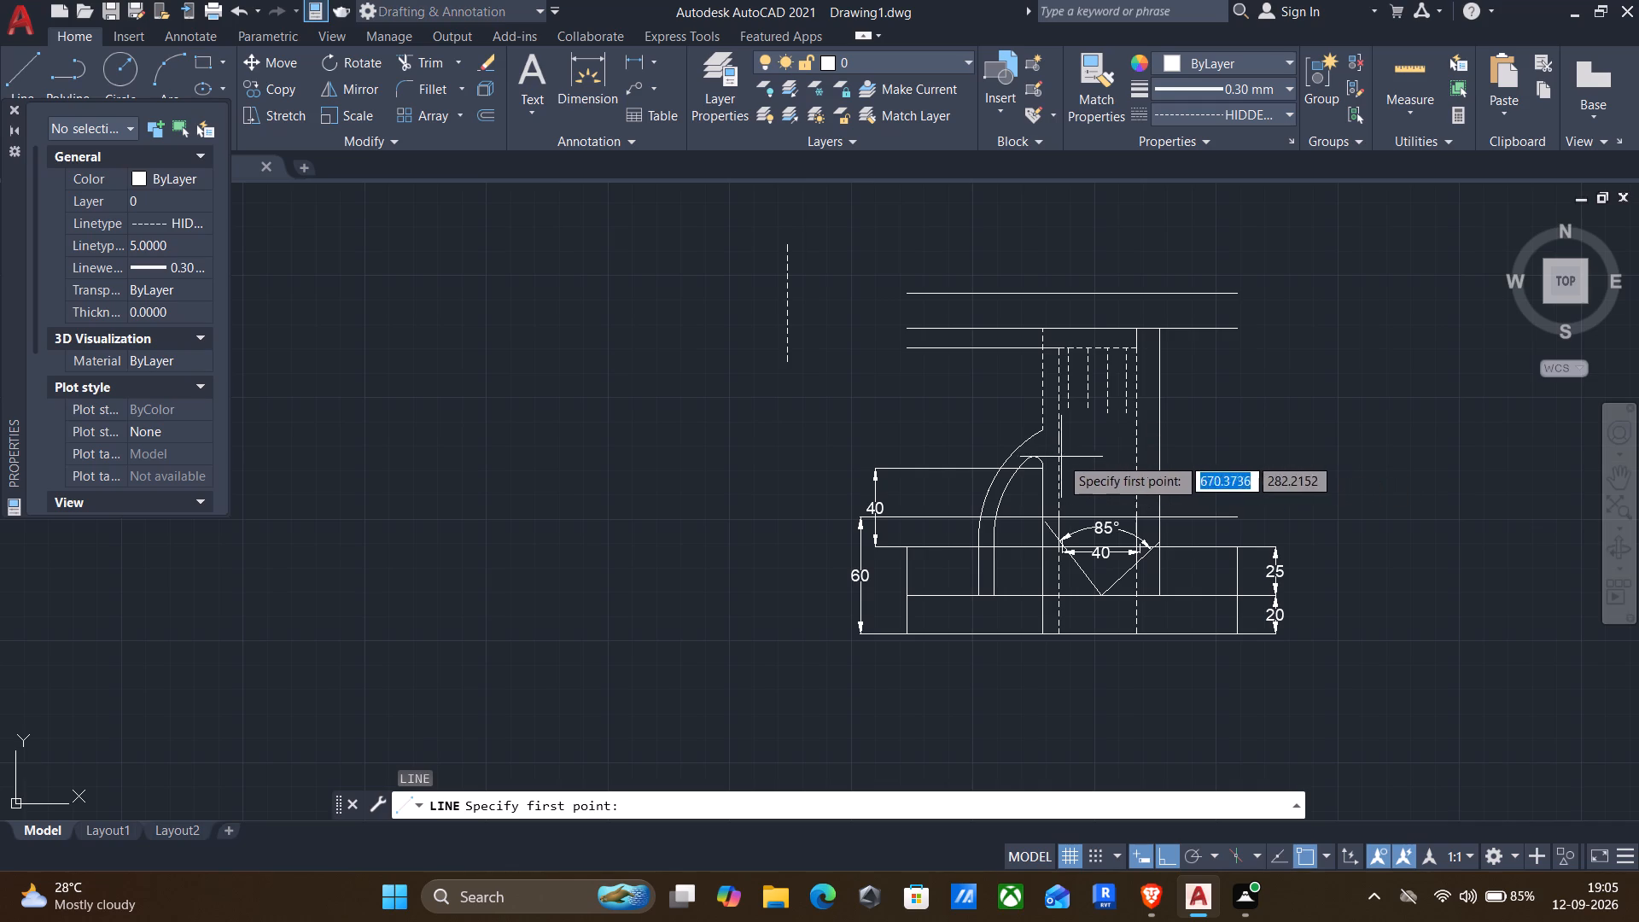
drag(1047, 474, 1089, 478)
click(1282, 486)
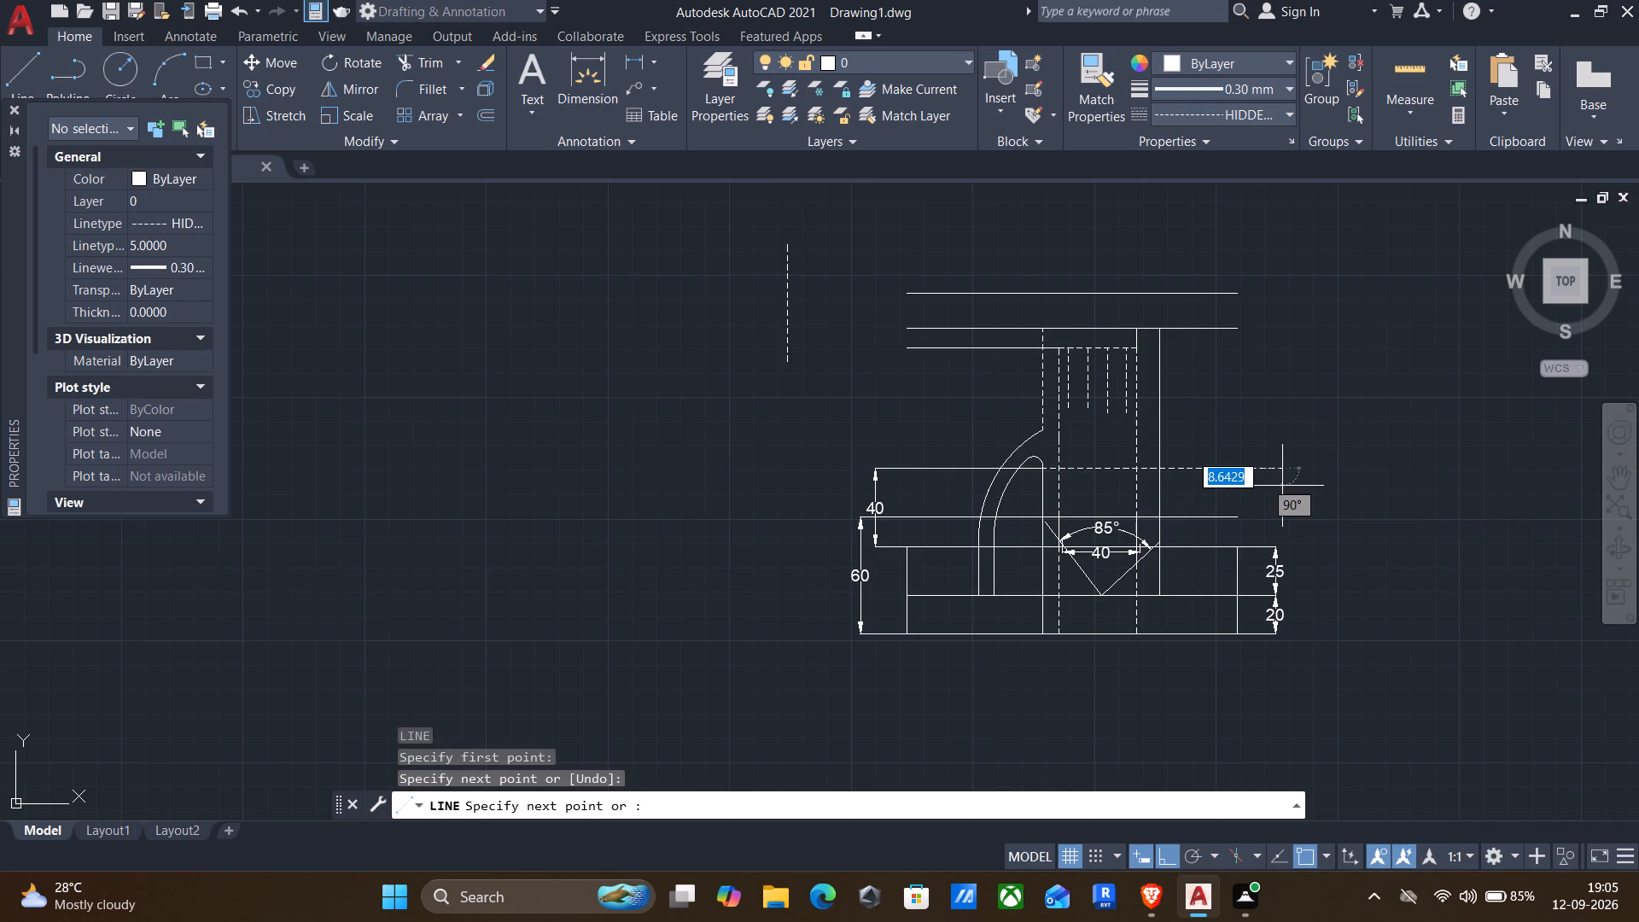
key(Return)
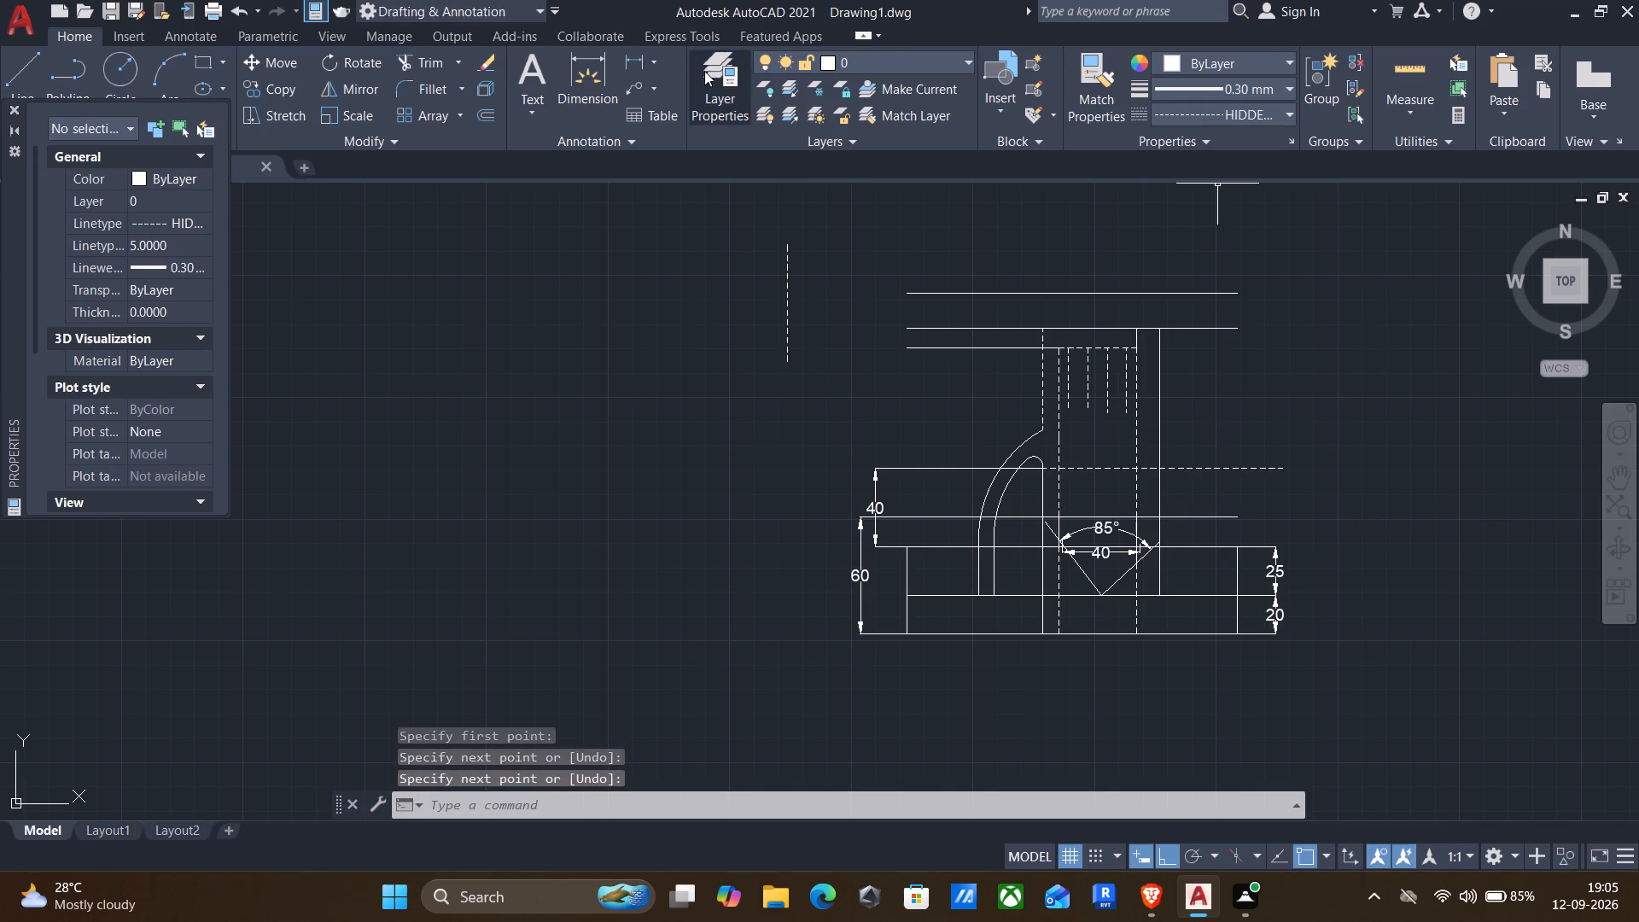
Add a vertical linear dimension right of the view, from the new horizontal hidden line up to the second horizontal line.
click(627, 61)
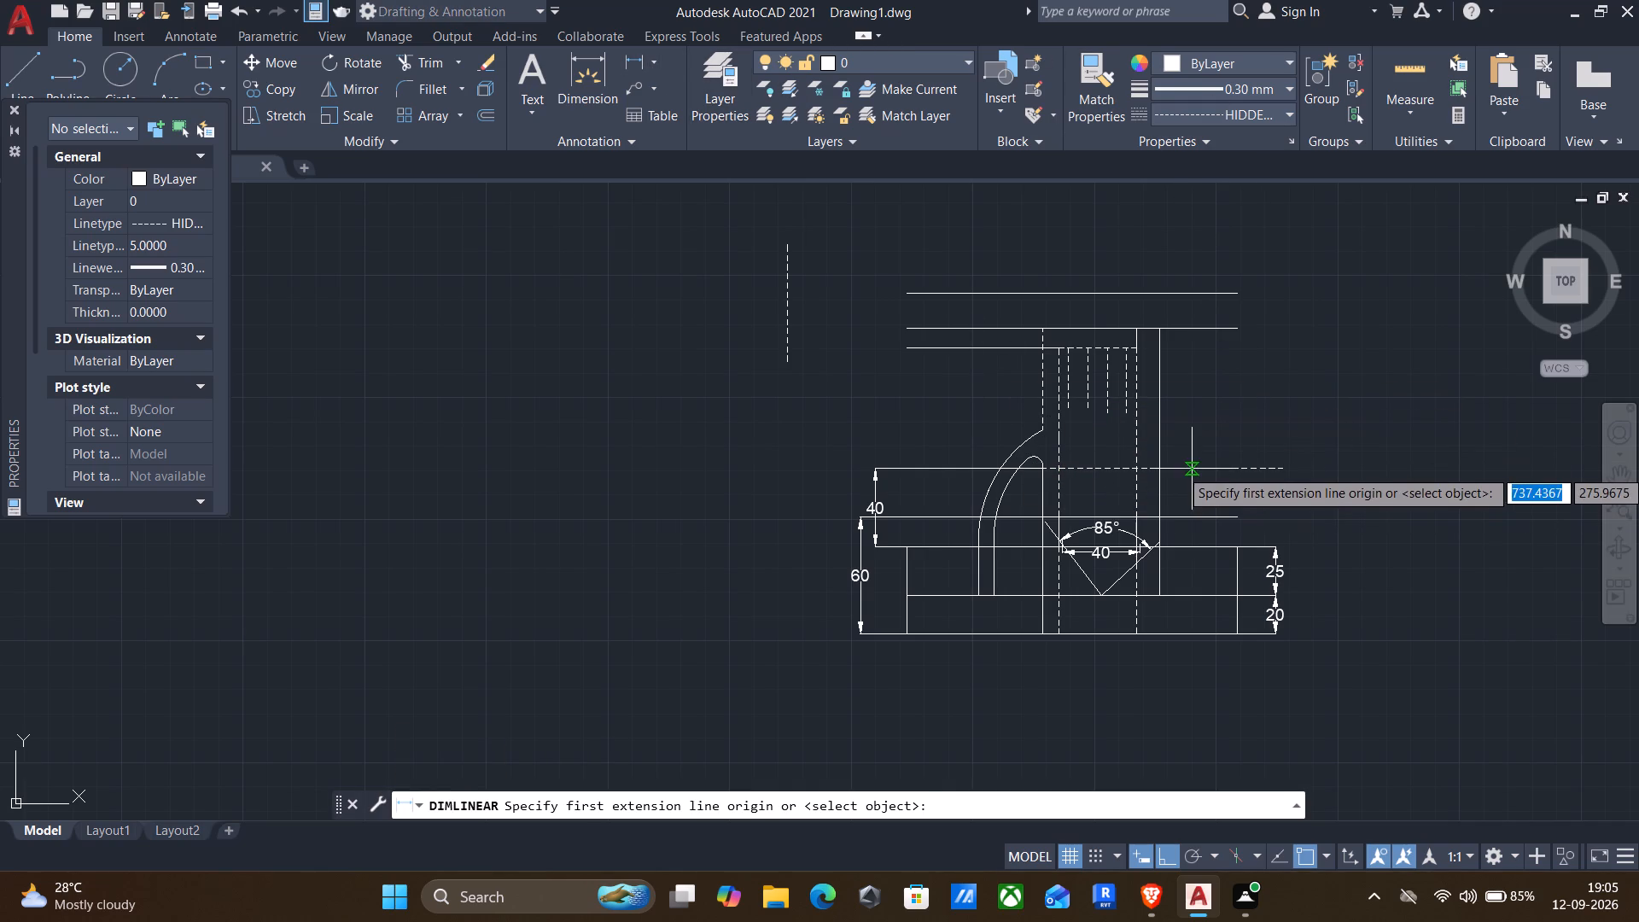
click(1192, 469)
click(1186, 330)
click(1286, 374)
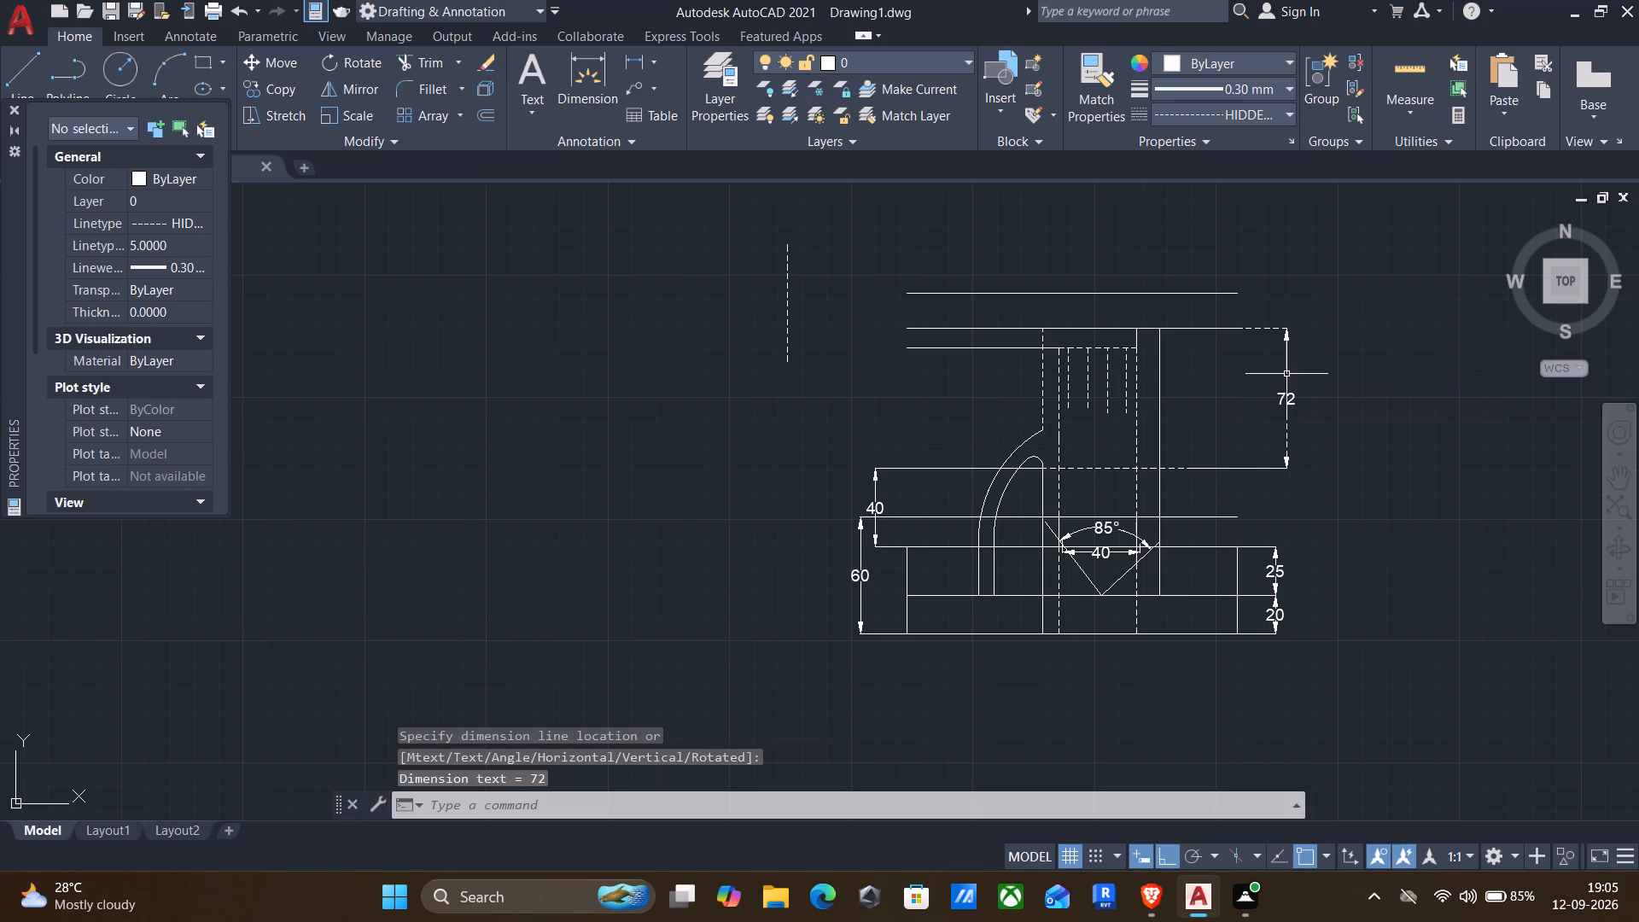
Add a vertical linear dimension between the view's two uppermost horizontal lines, placed above the previous dimension.
key(Return)
click(1202, 324)
click(1196, 297)
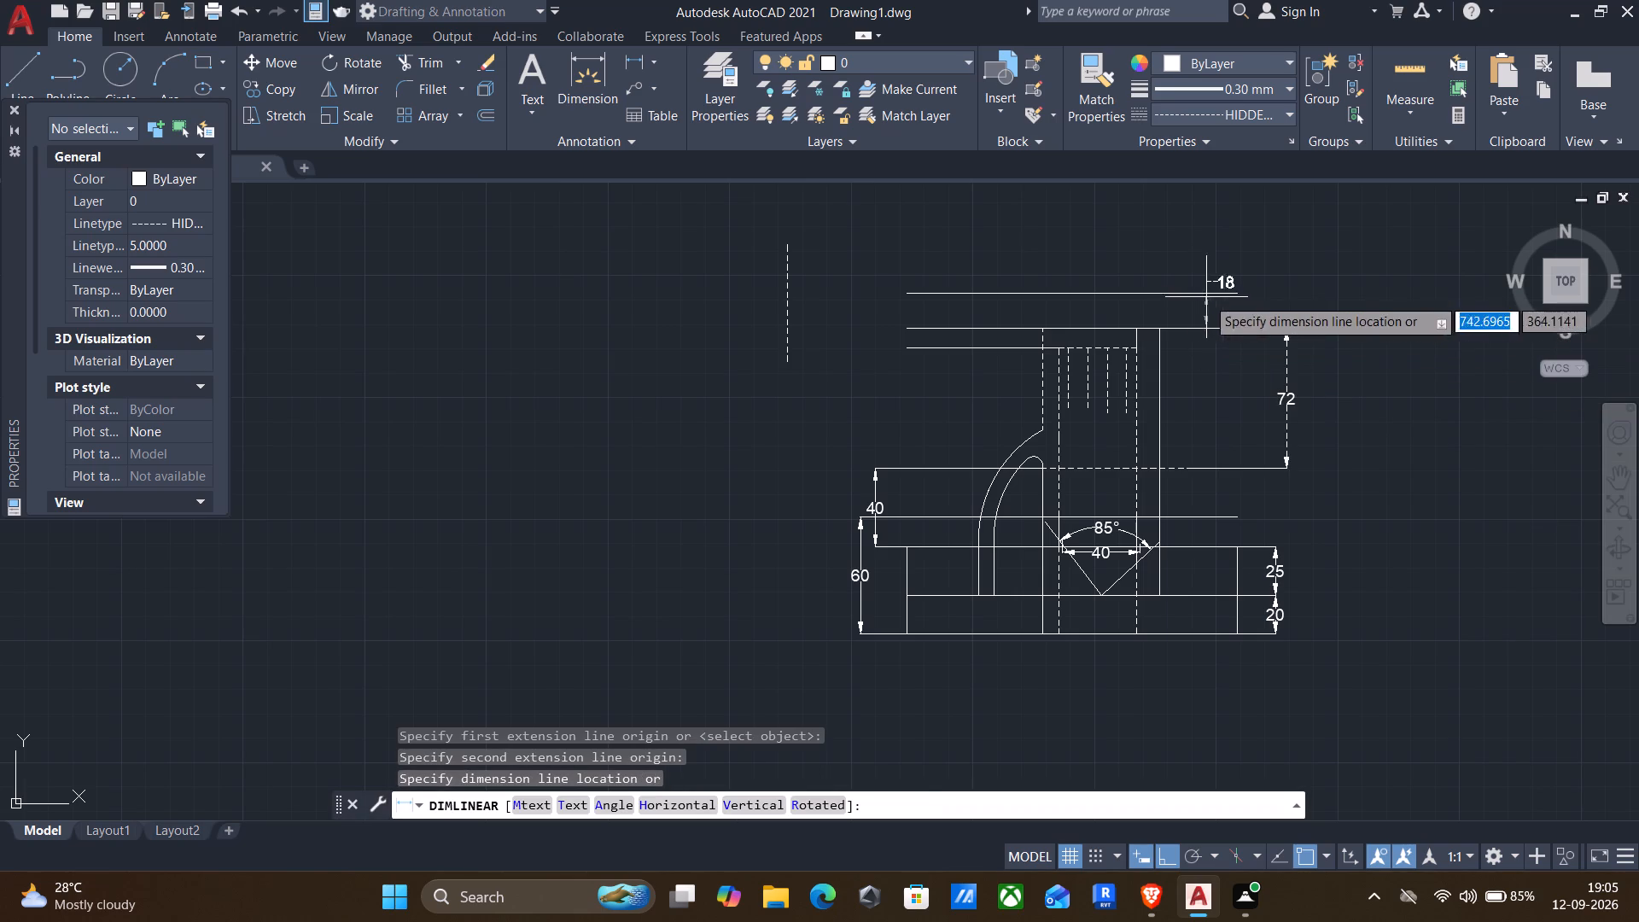
click(1292, 296)
Draw a horizontal hidden line in the gap between the 170 dimension and the view's topmost line.
middle_drag(1313, 423, 1331, 410)
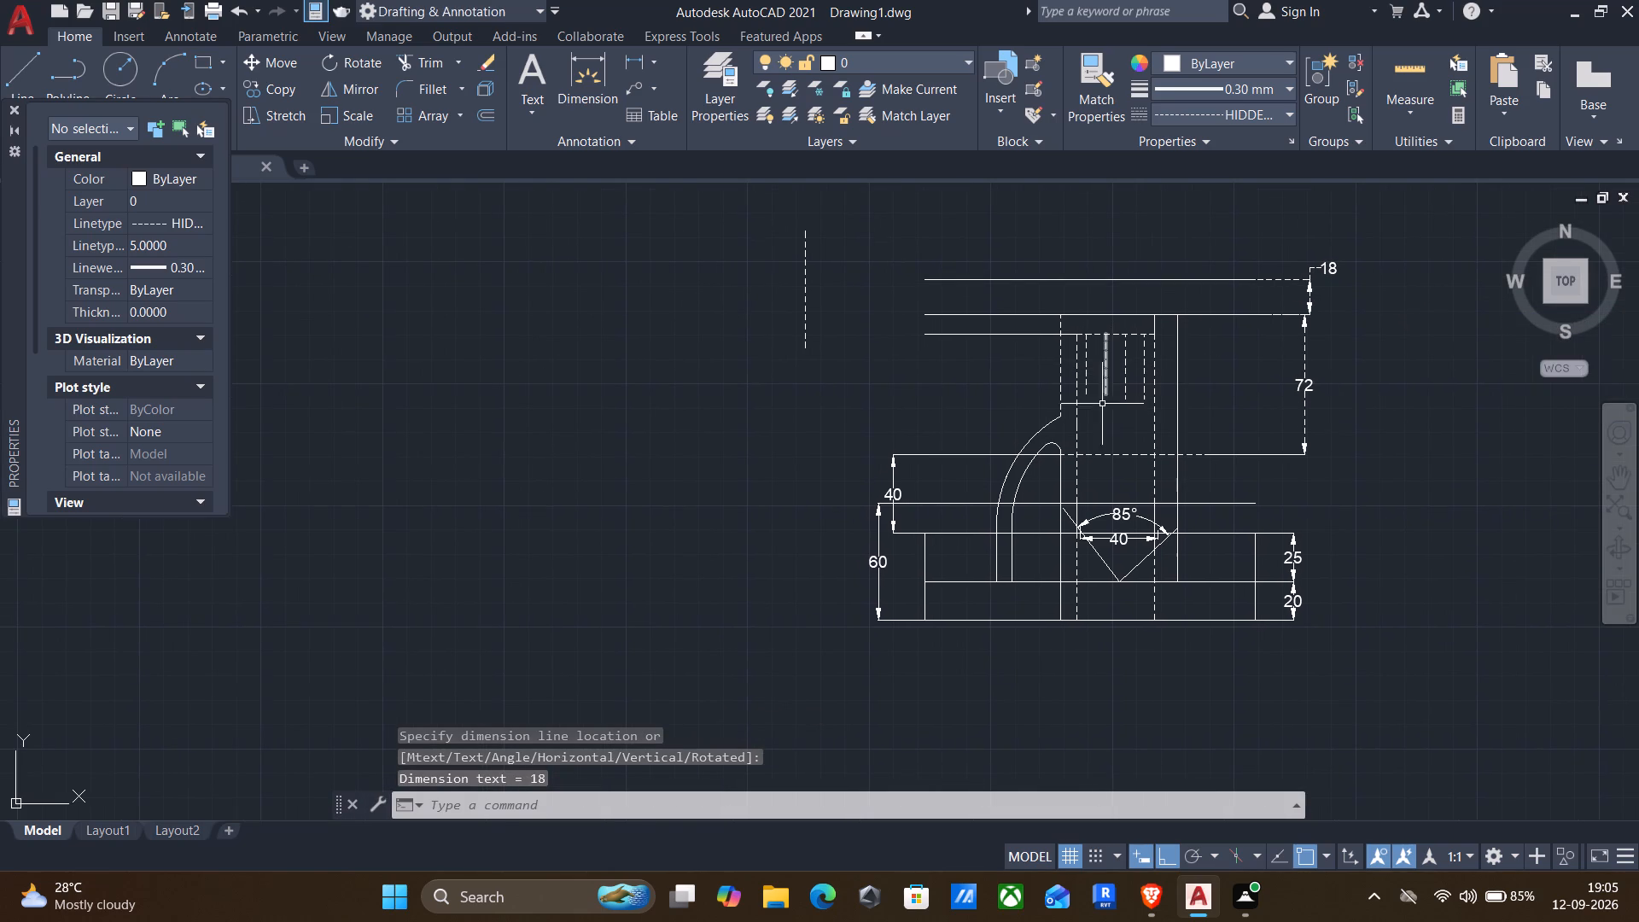
middle_drag(1106, 373, 1101, 498)
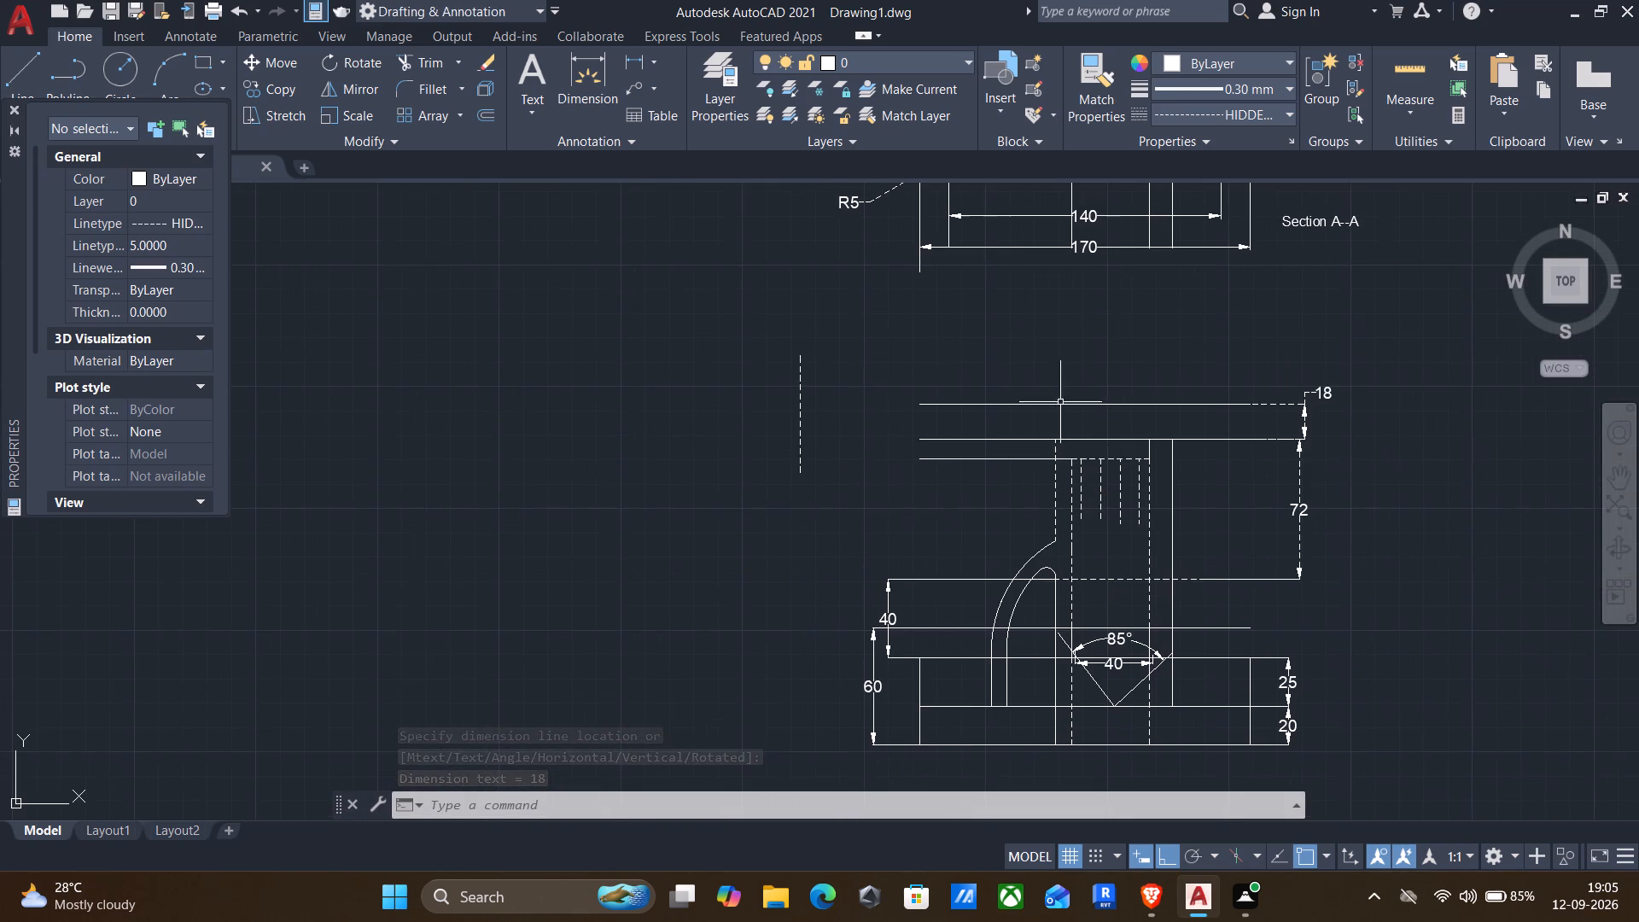
key(l)
key(Return)
click(1014, 330)
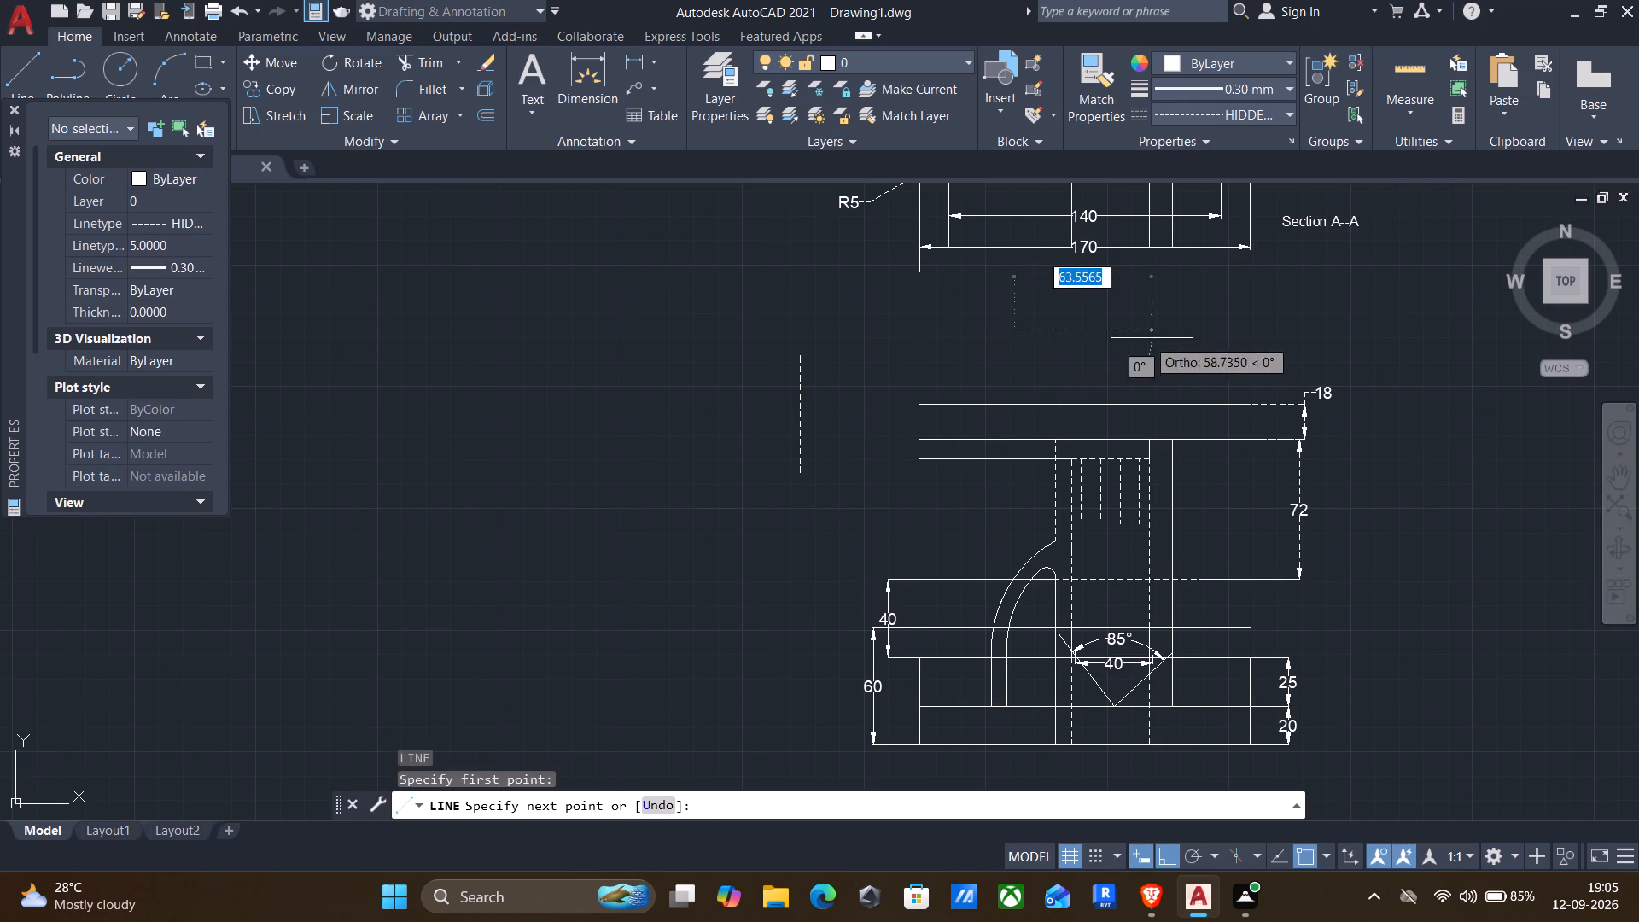
click(1204, 341)
key(Return)
Extend the four short hidden verticals and the long hidden vertical left of them up to the second horizontal line.
text(EX)
key(Return)
scroll(1144, 493, up, 1)
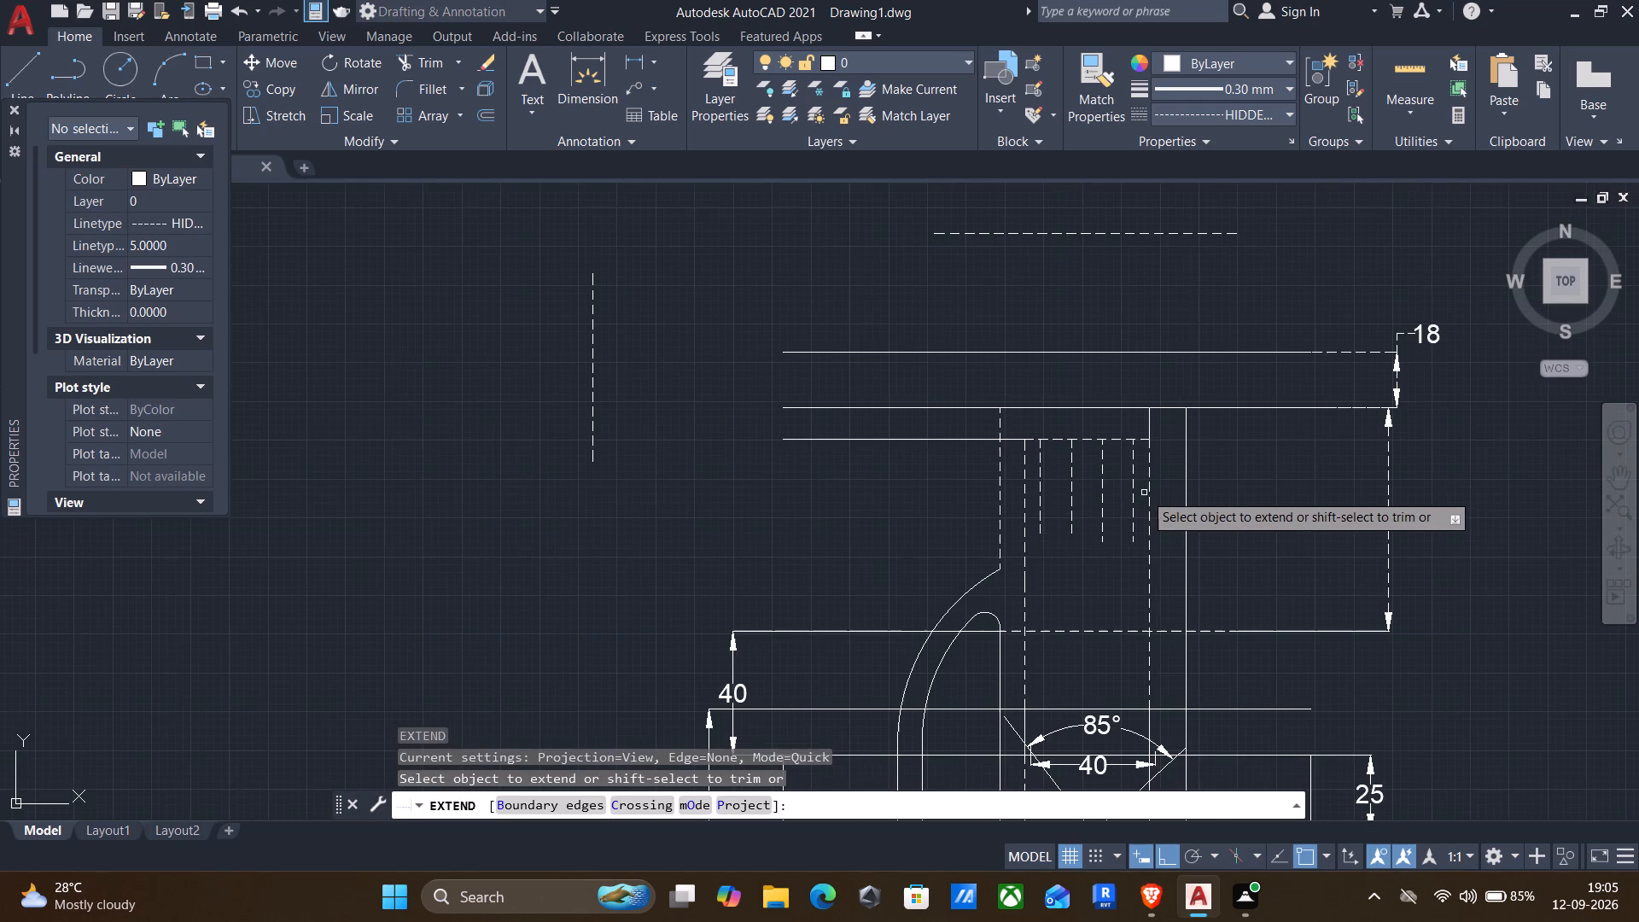
drag(1140, 473, 1080, 464)
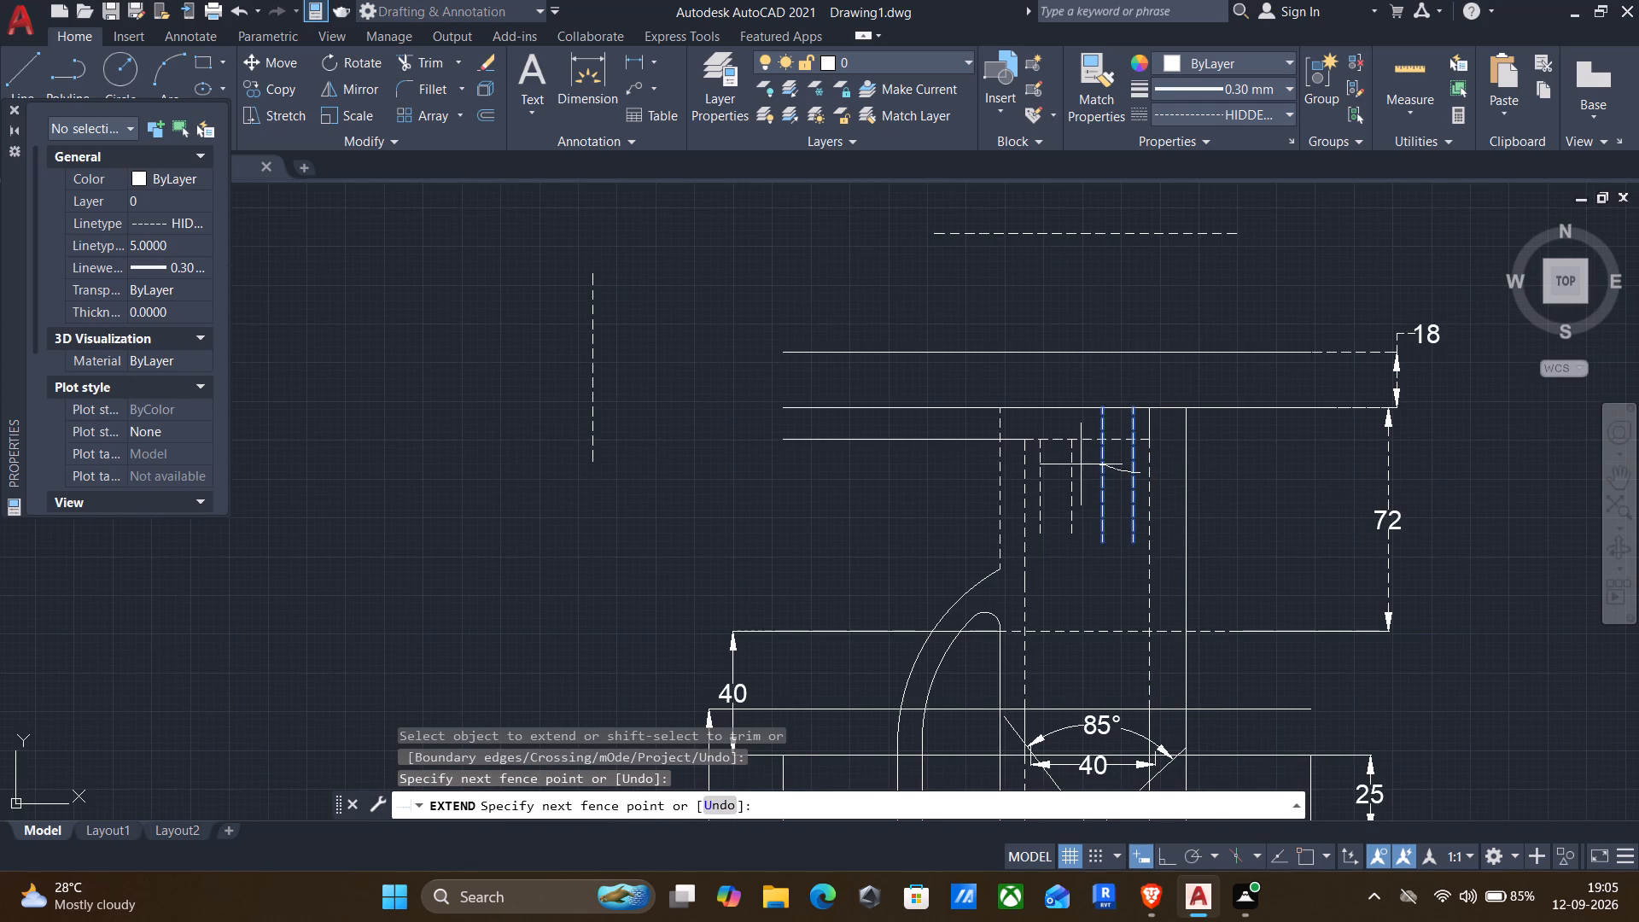
drag(1080, 464, 1022, 471)
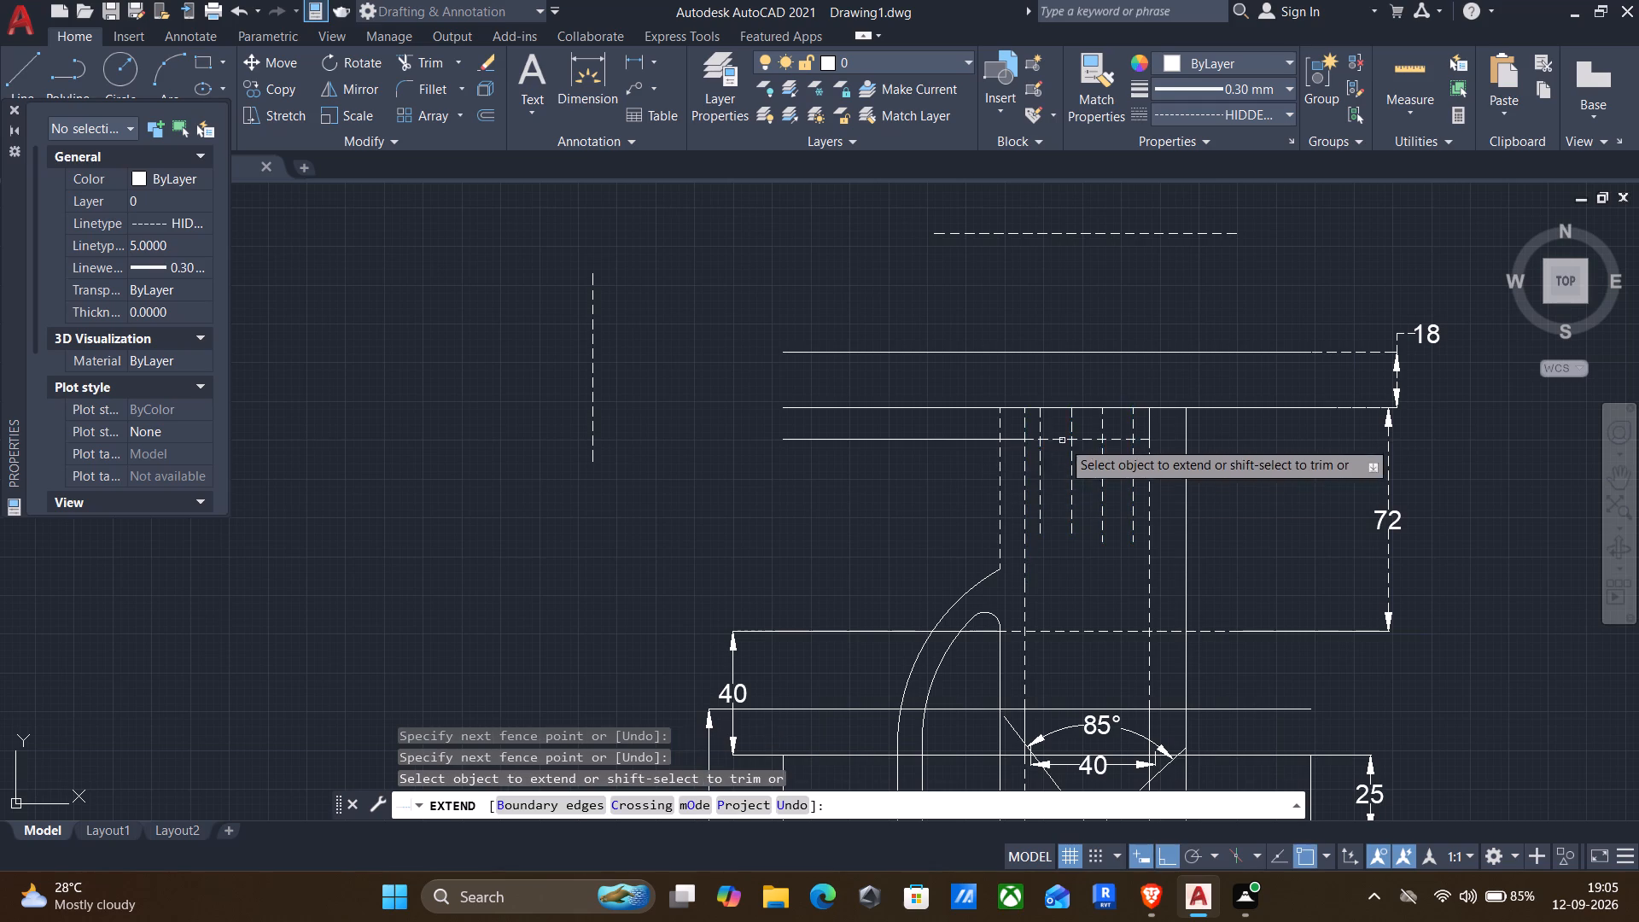
Extend the four short hidden verticals, the long hidden vertical and the outermost one above the arc up to the topmost horizontal hidden line.
scroll(1102, 432, up, 1)
drag(1161, 412, 1065, 414)
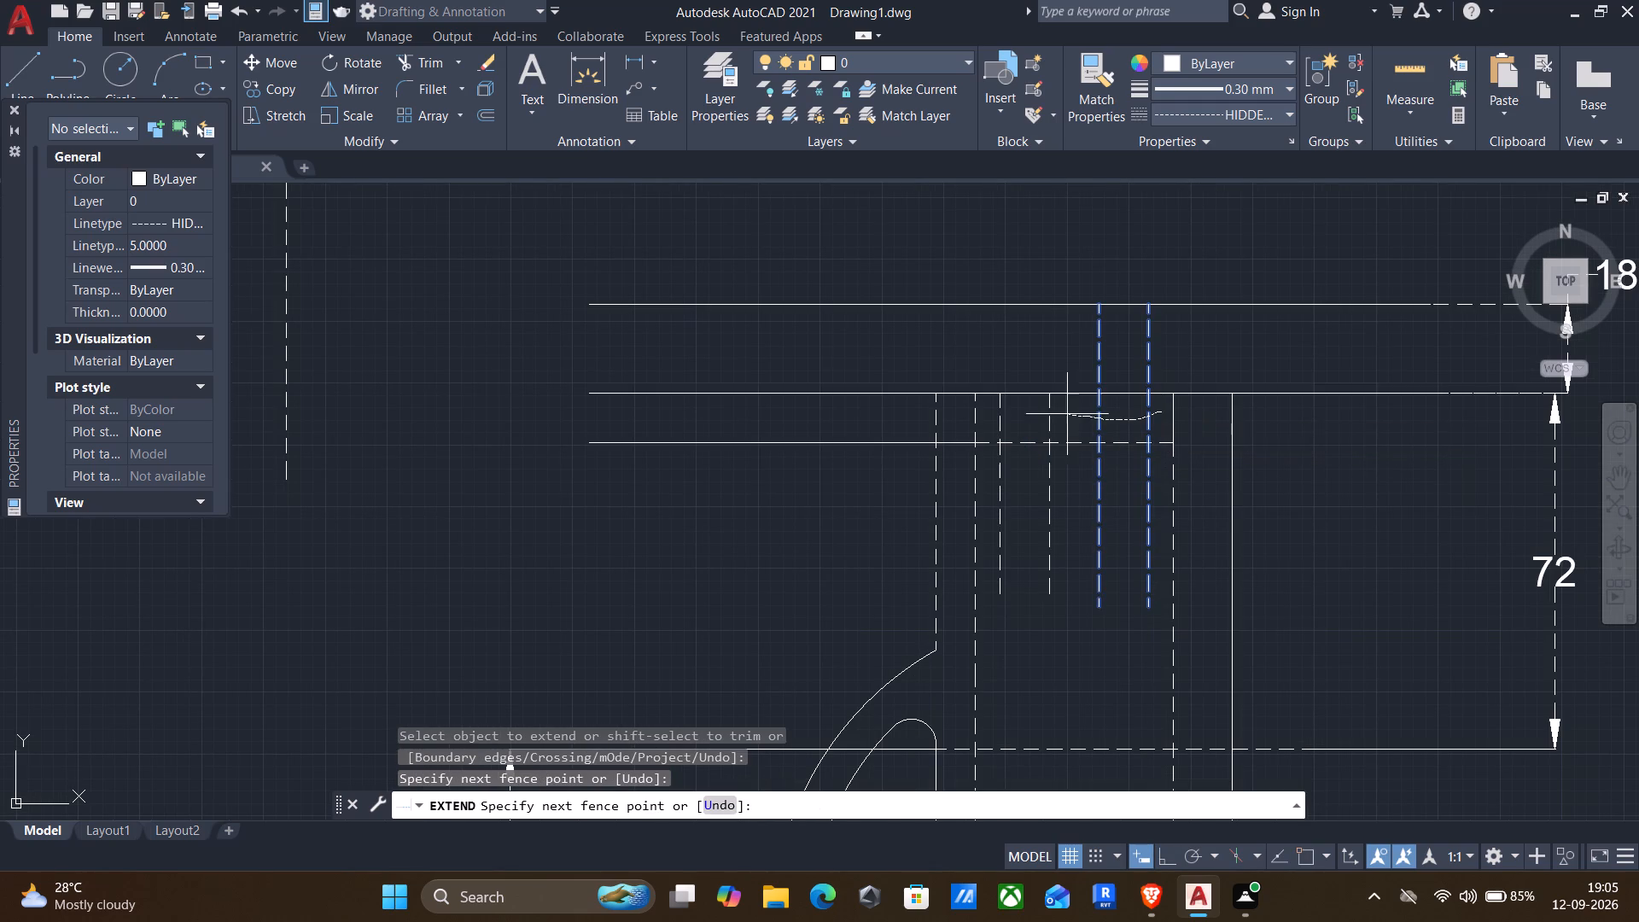
drag(1065, 414, 971, 422)
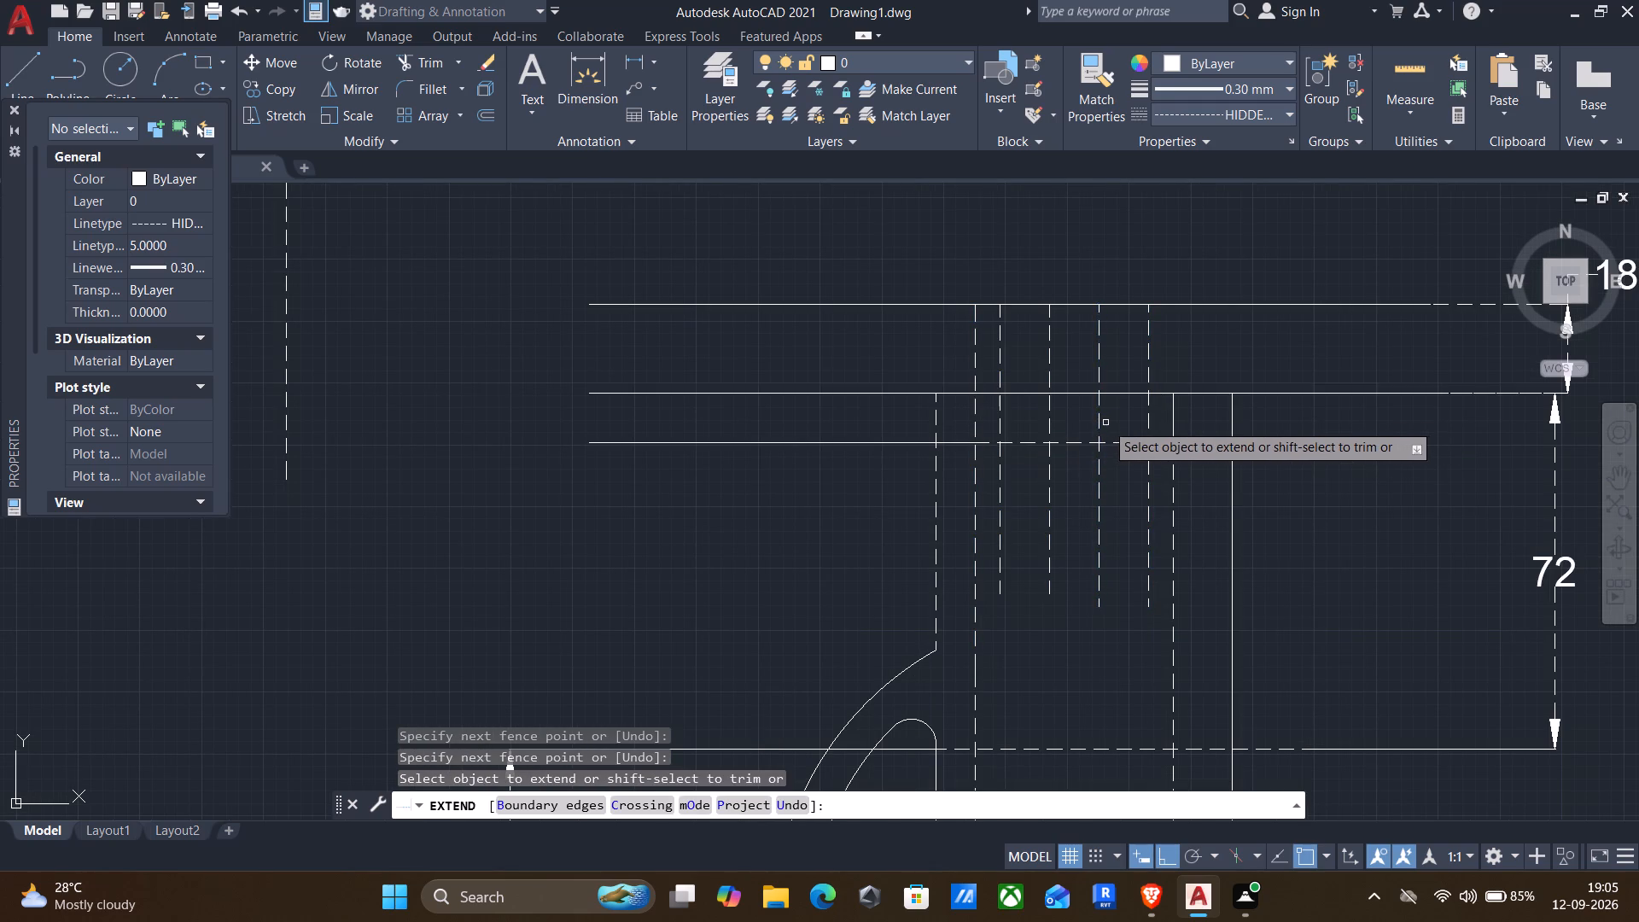
scroll(1135, 432, down, 2)
scroll(1161, 443, up, 1)
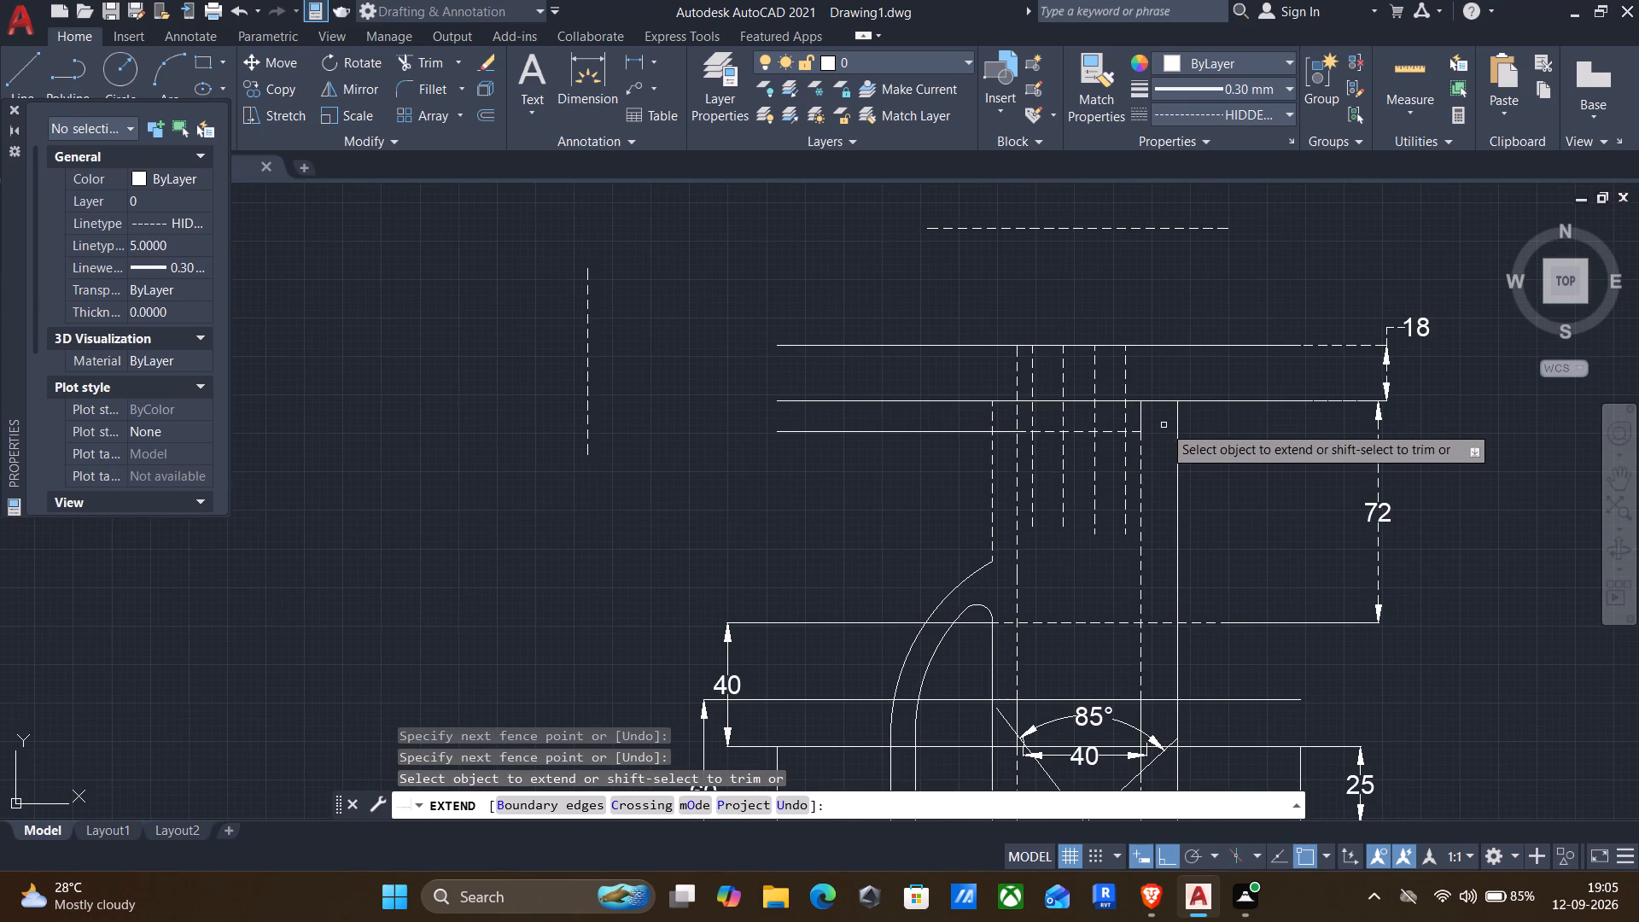
drag(1163, 419, 1017, 413)
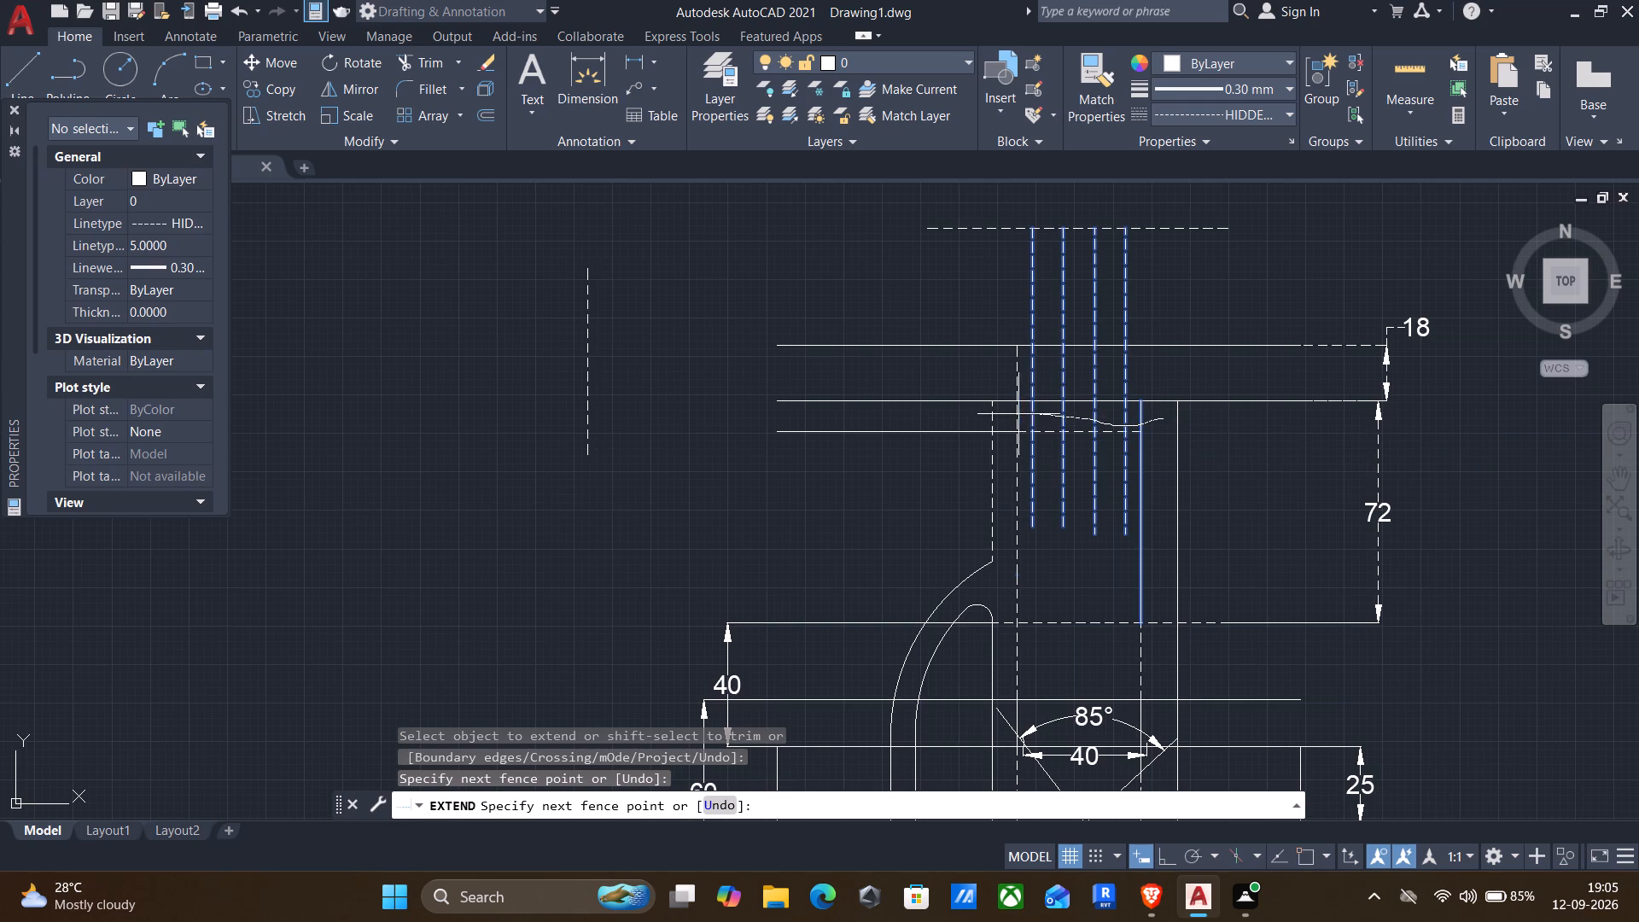
drag(1017, 413, 974, 407)
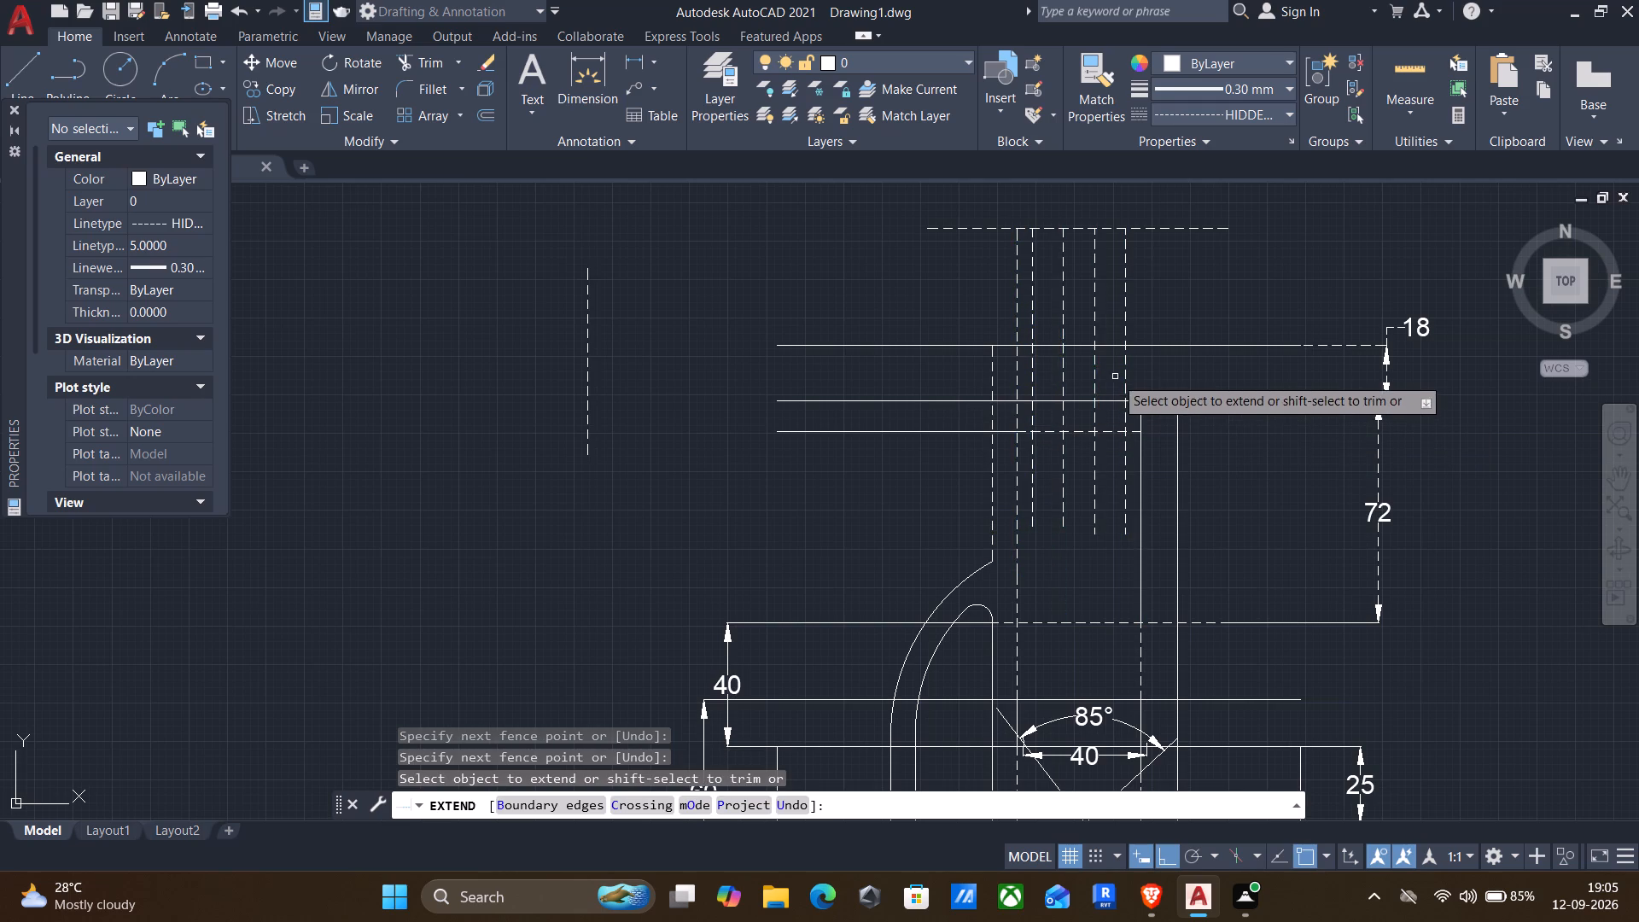
drag(1145, 369, 959, 364)
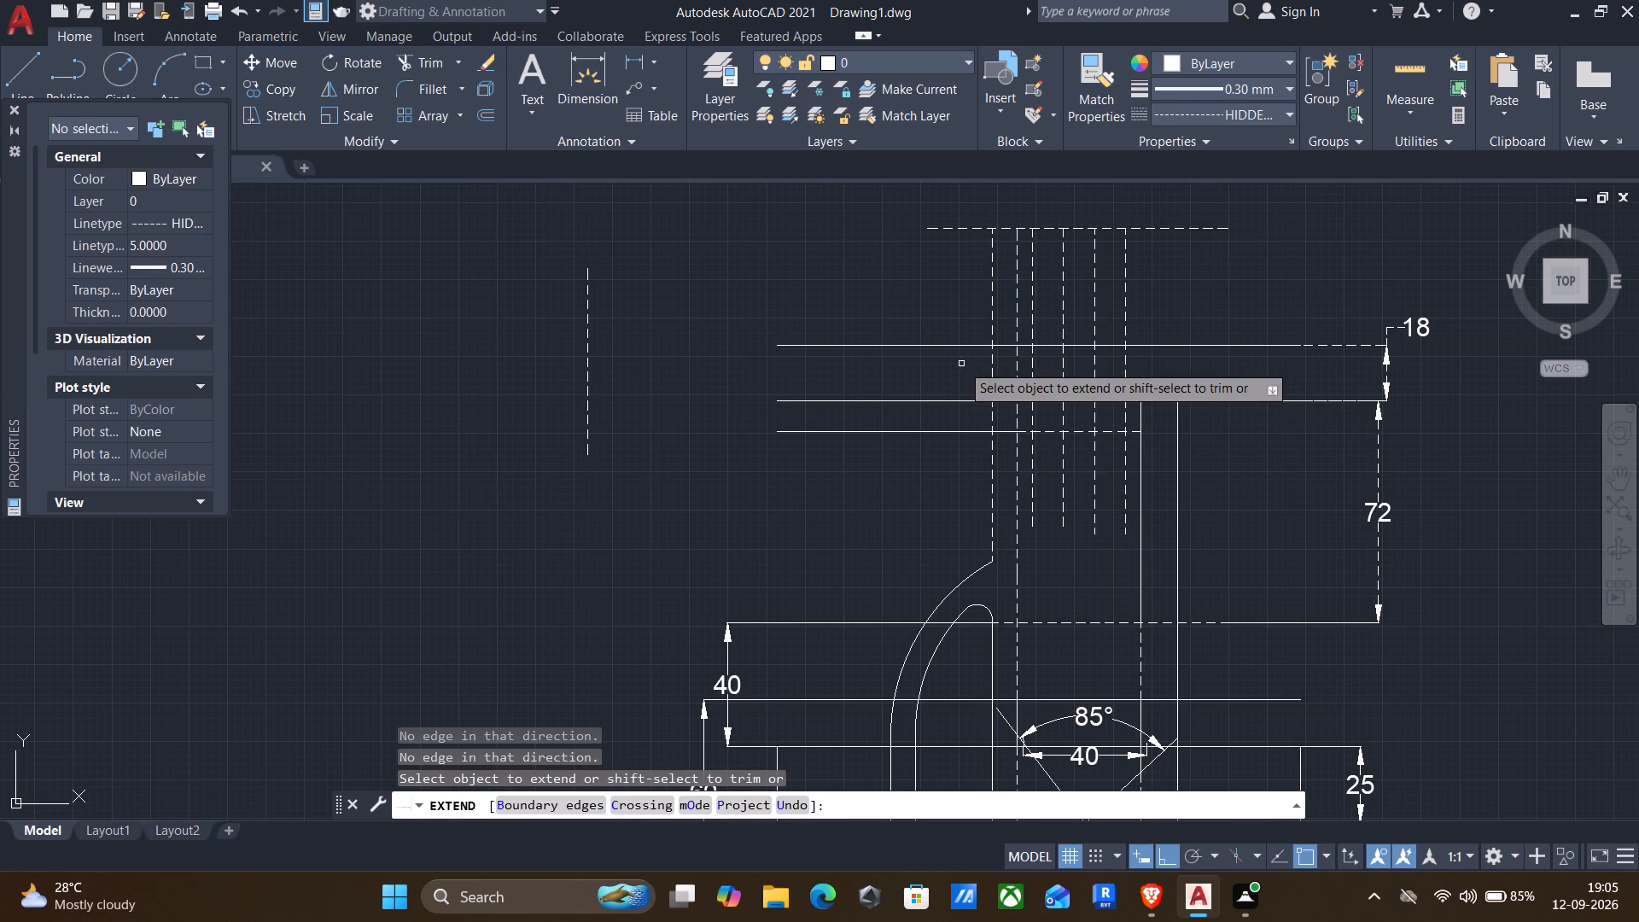
key(Escape)
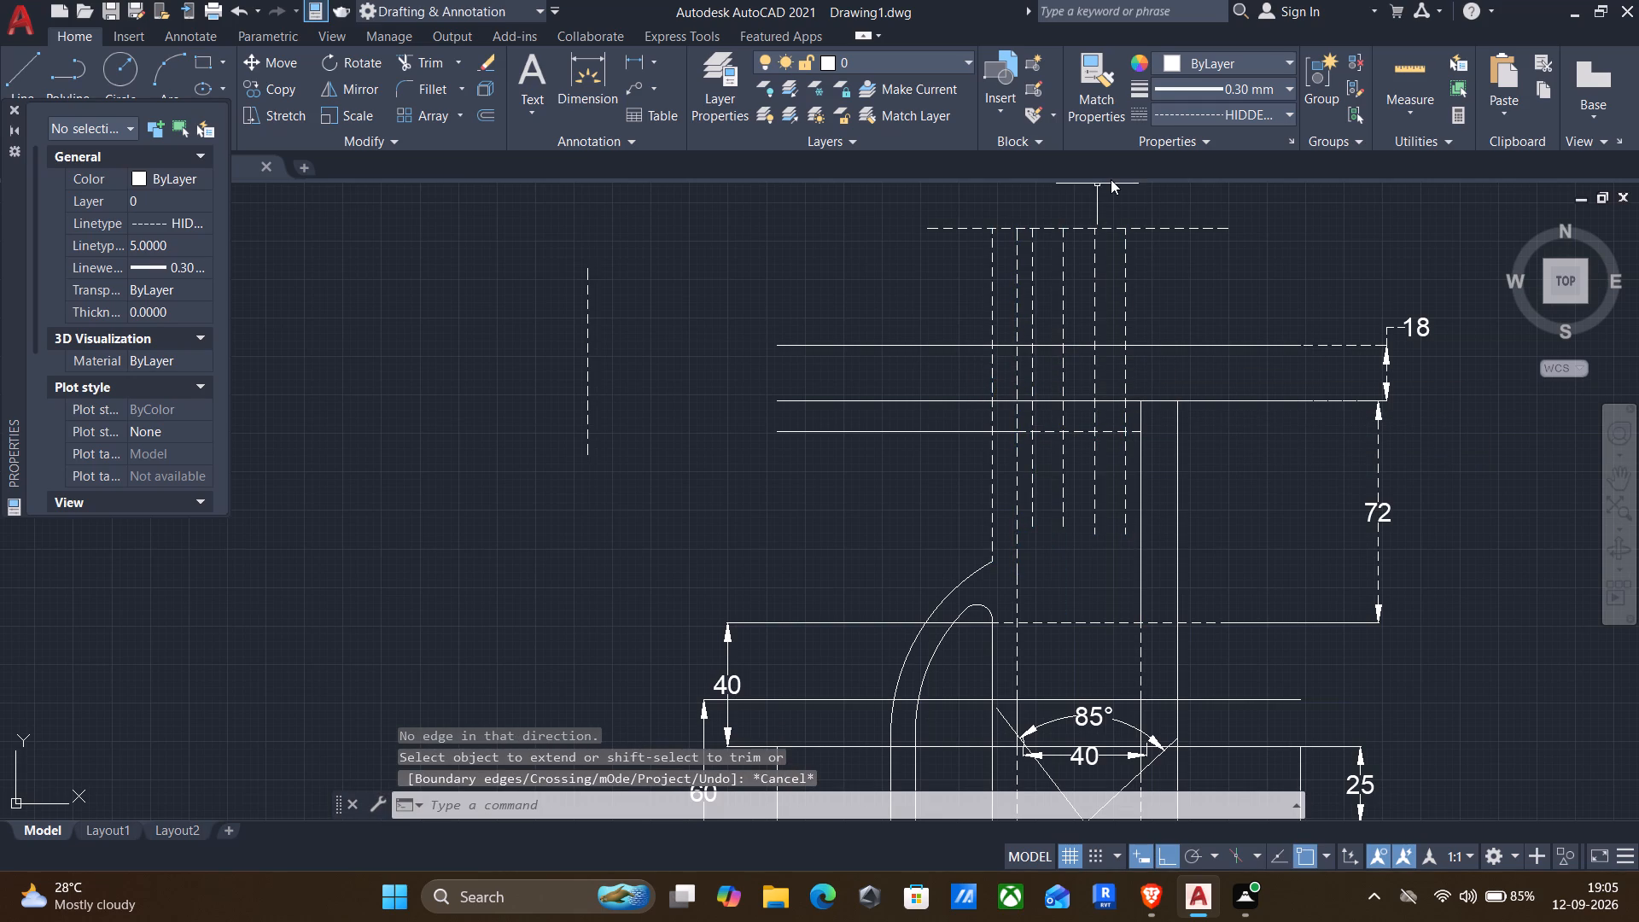
Draw a vertical line in ByLayer linetype from the outer arc's upper end up to the topmost solid horizontal line.
middle_drag(1074, 349, 1062, 353)
scroll(1062, 353, down, 1)
middle_drag(1062, 353, 1029, 359)
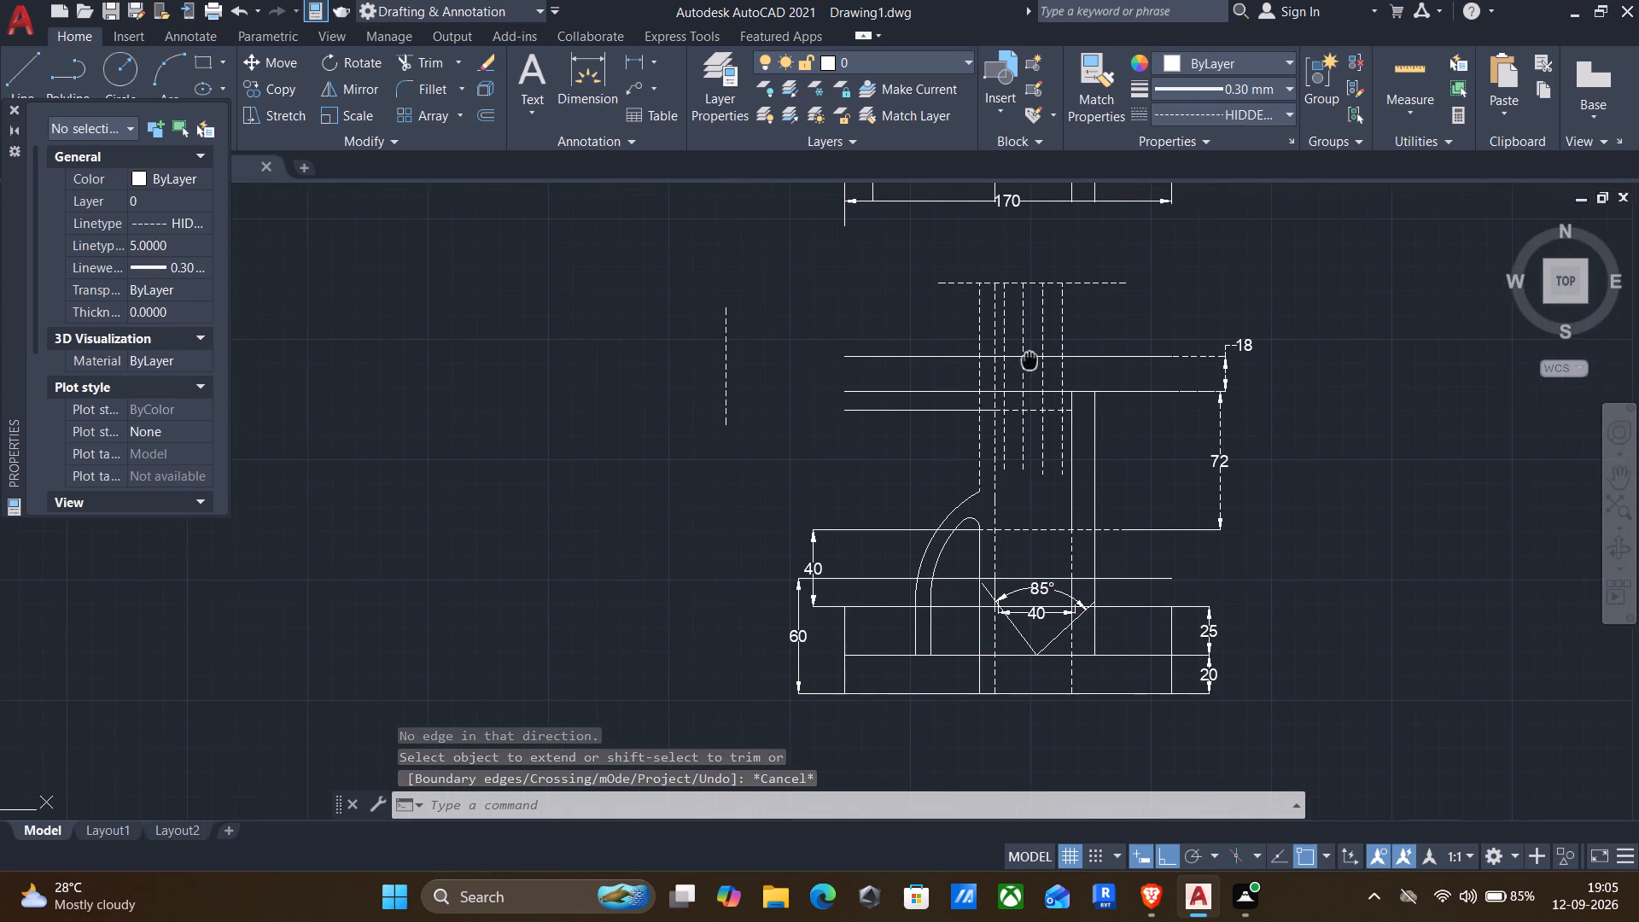
middle_drag(1029, 359, 1029, 359)
middle_drag(1027, 367, 1021, 419)
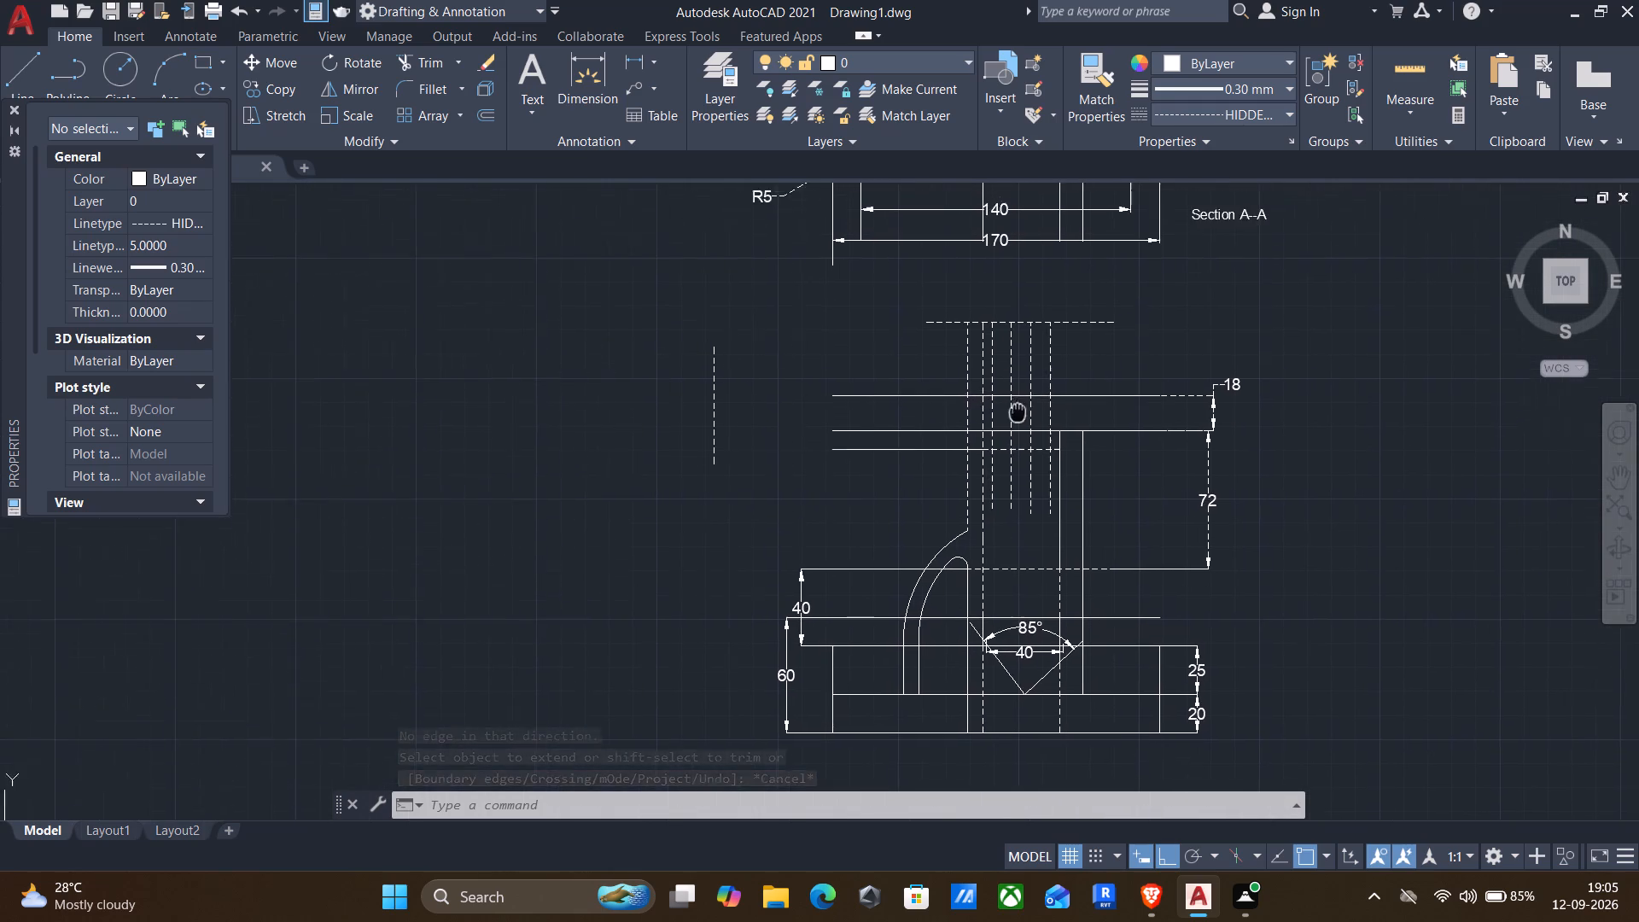
middle_drag(1021, 419, 1059, 488)
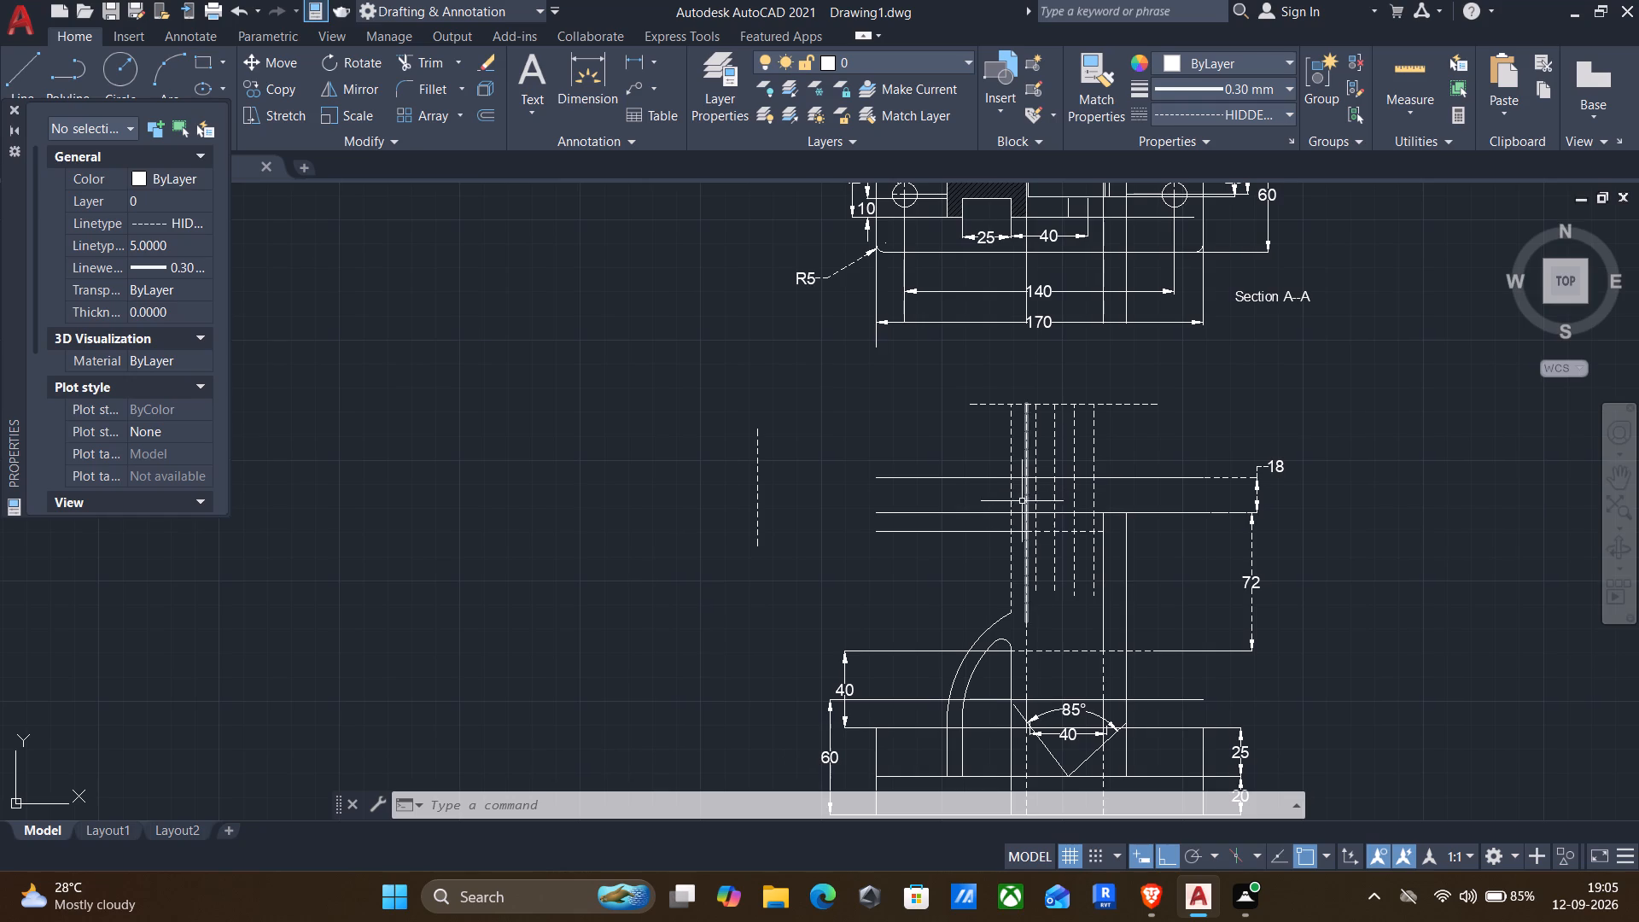
middle_drag(1016, 502, 992, 496)
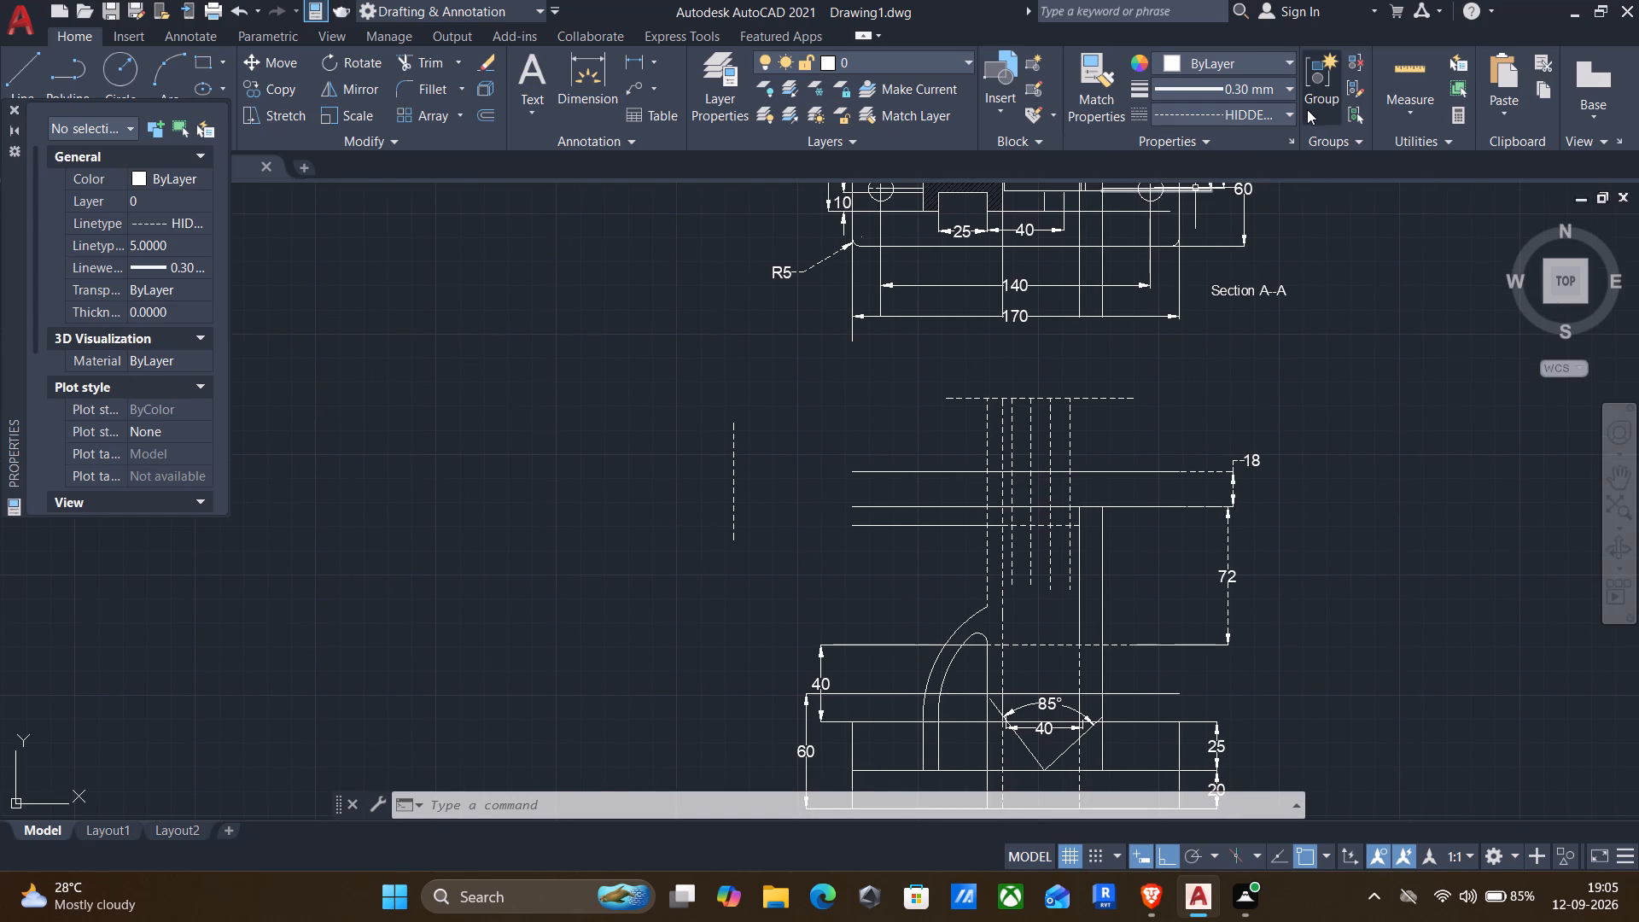
click(1280, 115)
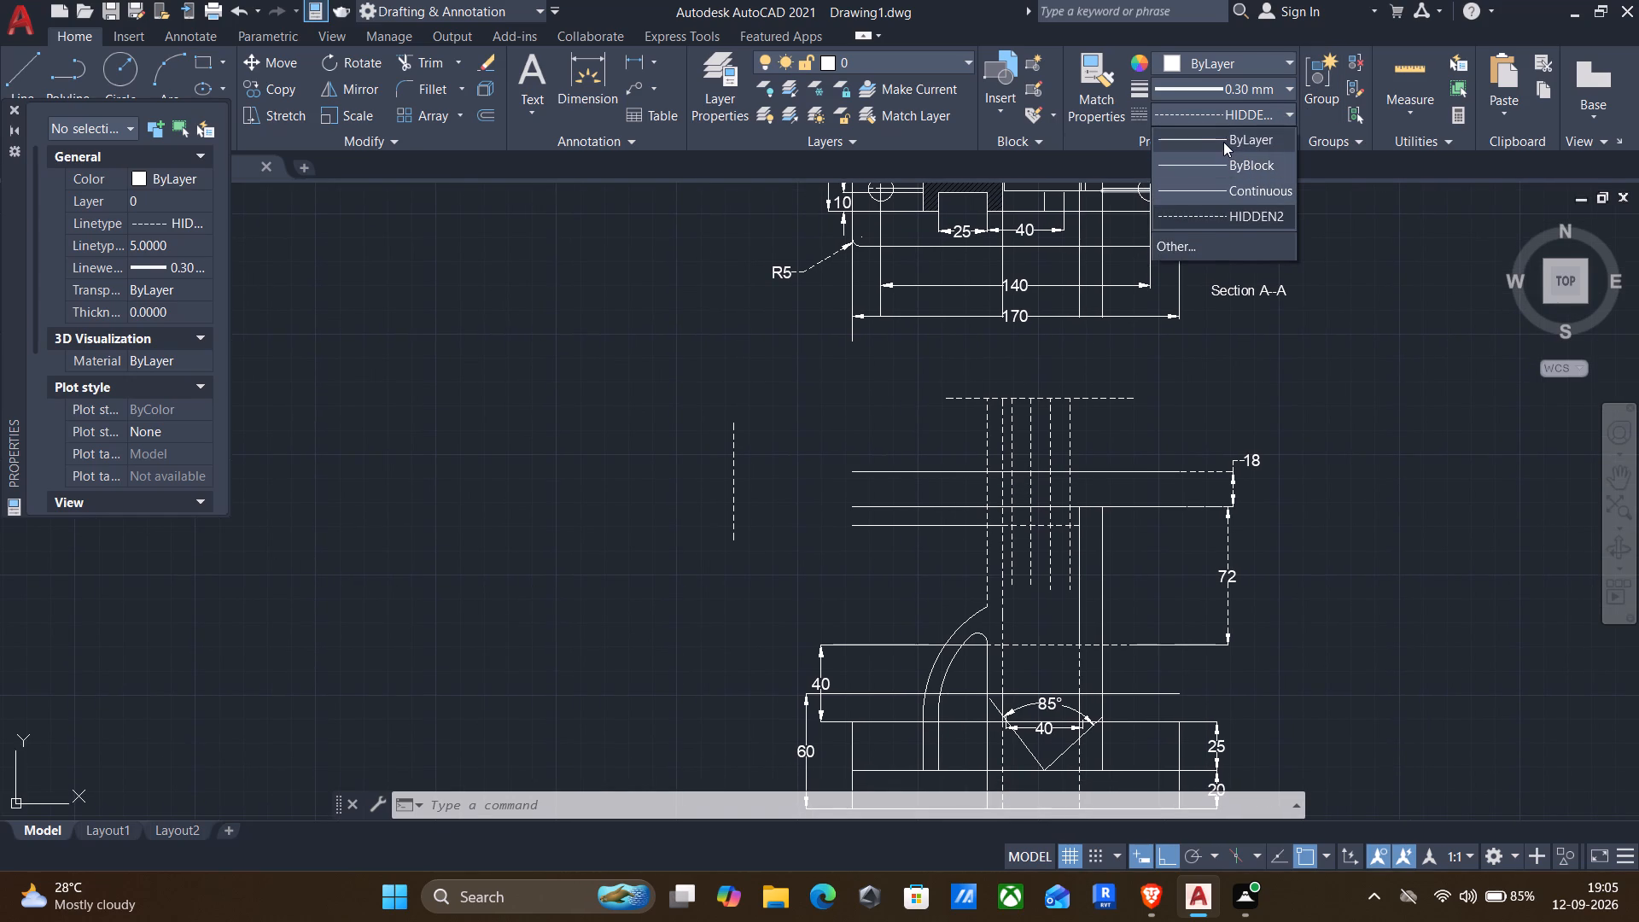
click(1223, 142)
key(l)
key(Return)
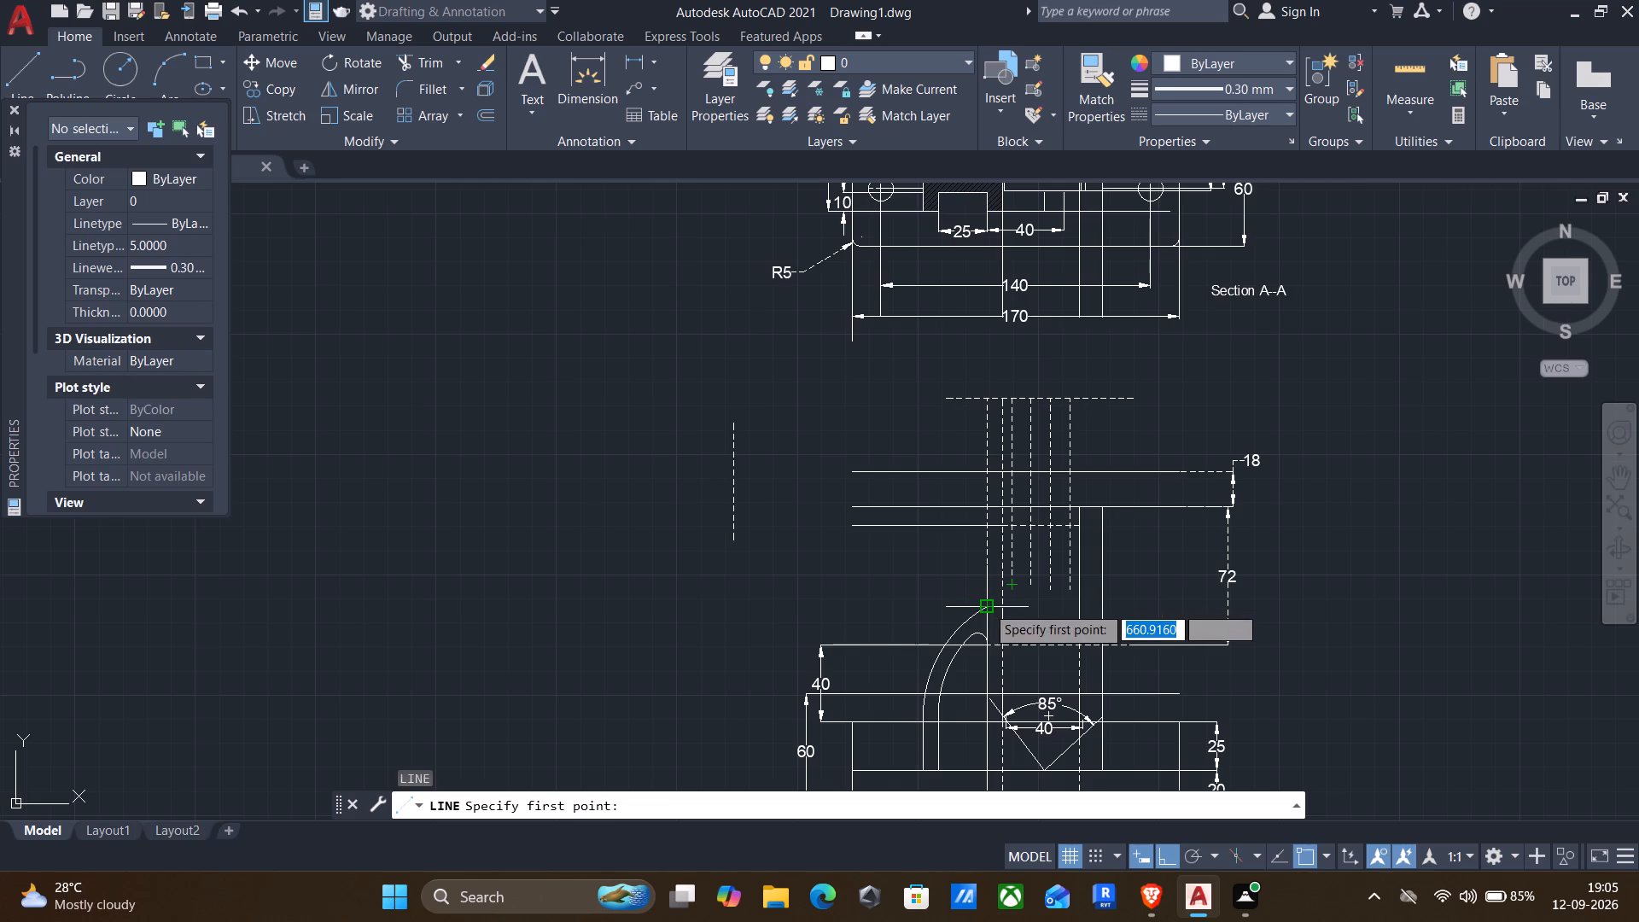
click(986, 605)
click(992, 473)
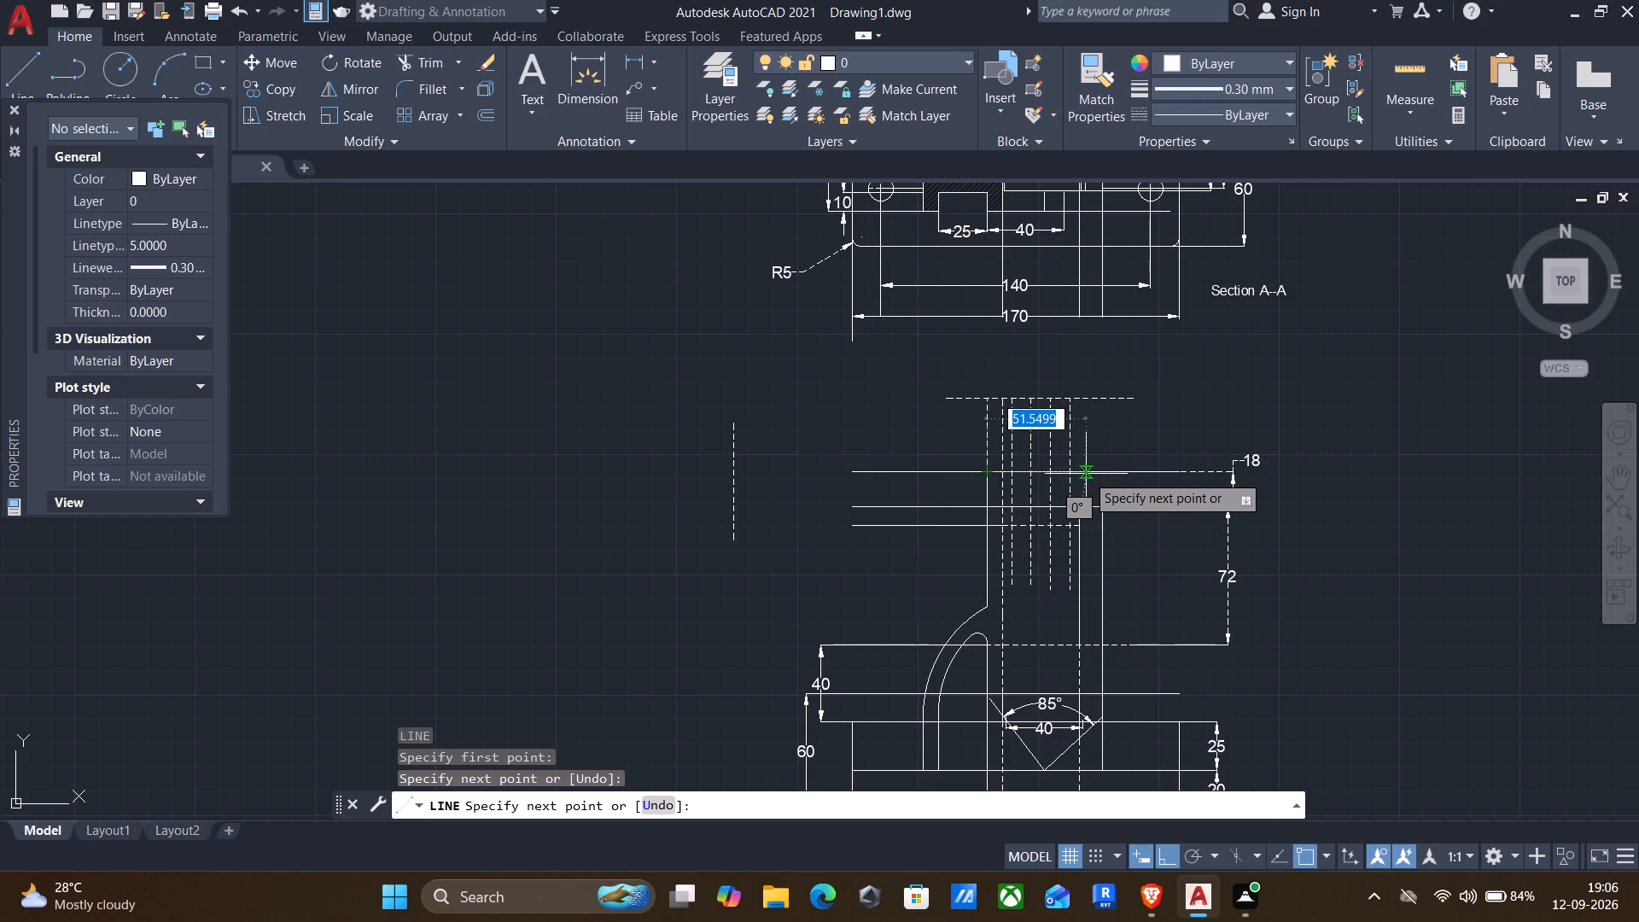
key(Escape)
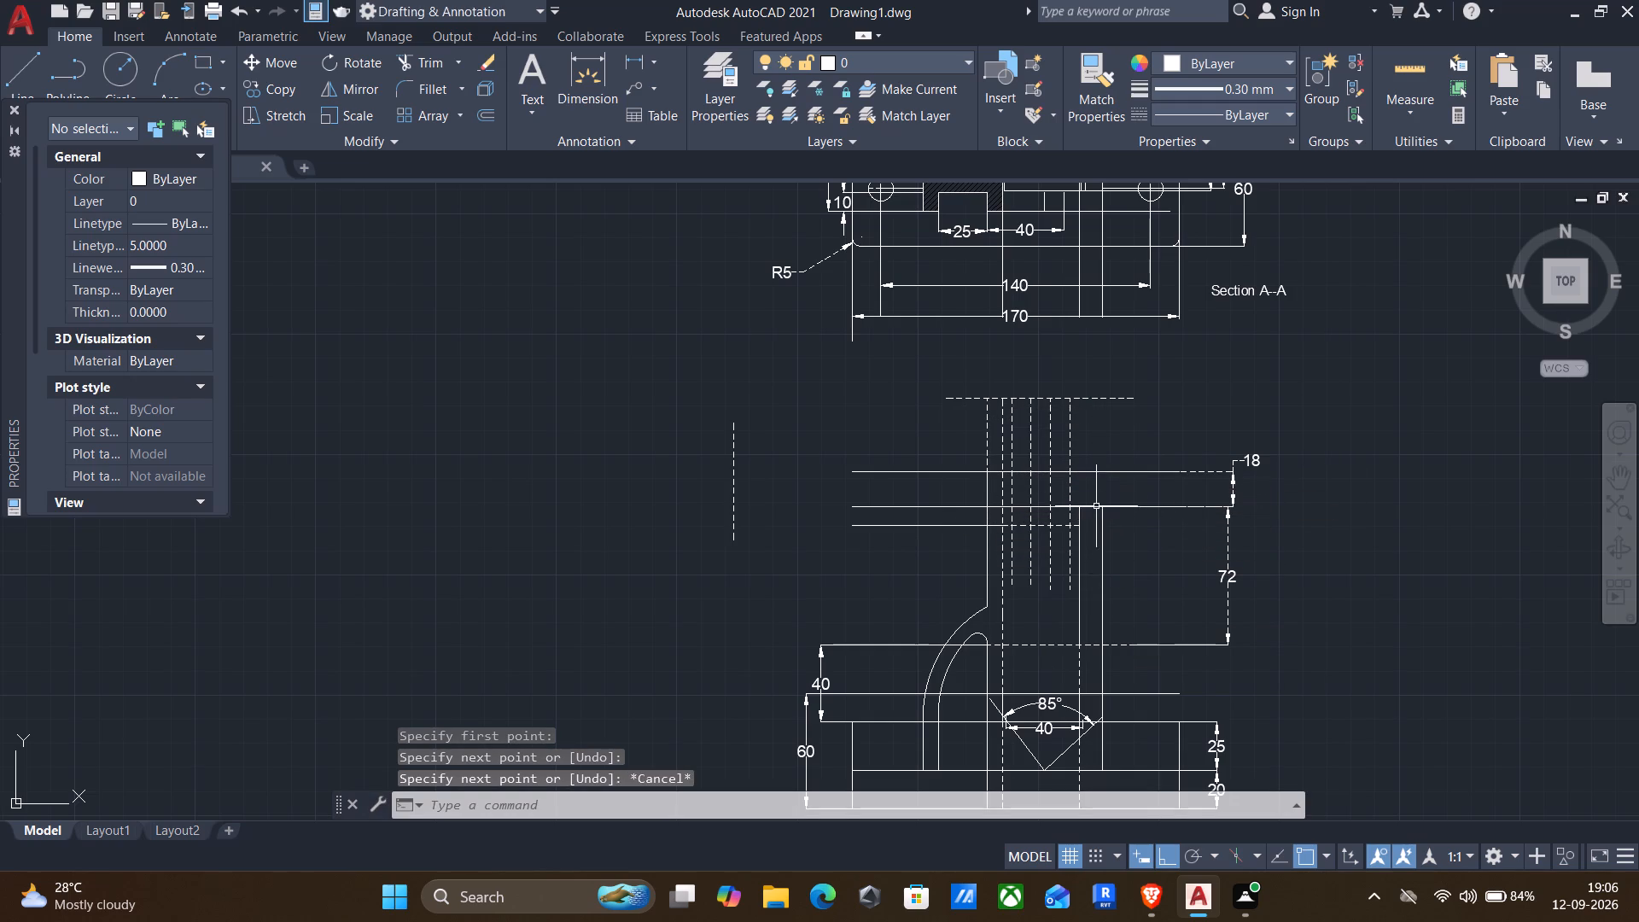
Draw a line from the outer right vertical's top end 18 up to the topmost solid horizontal, continuing left to the new vertical.
key(Return)
click(1104, 504)
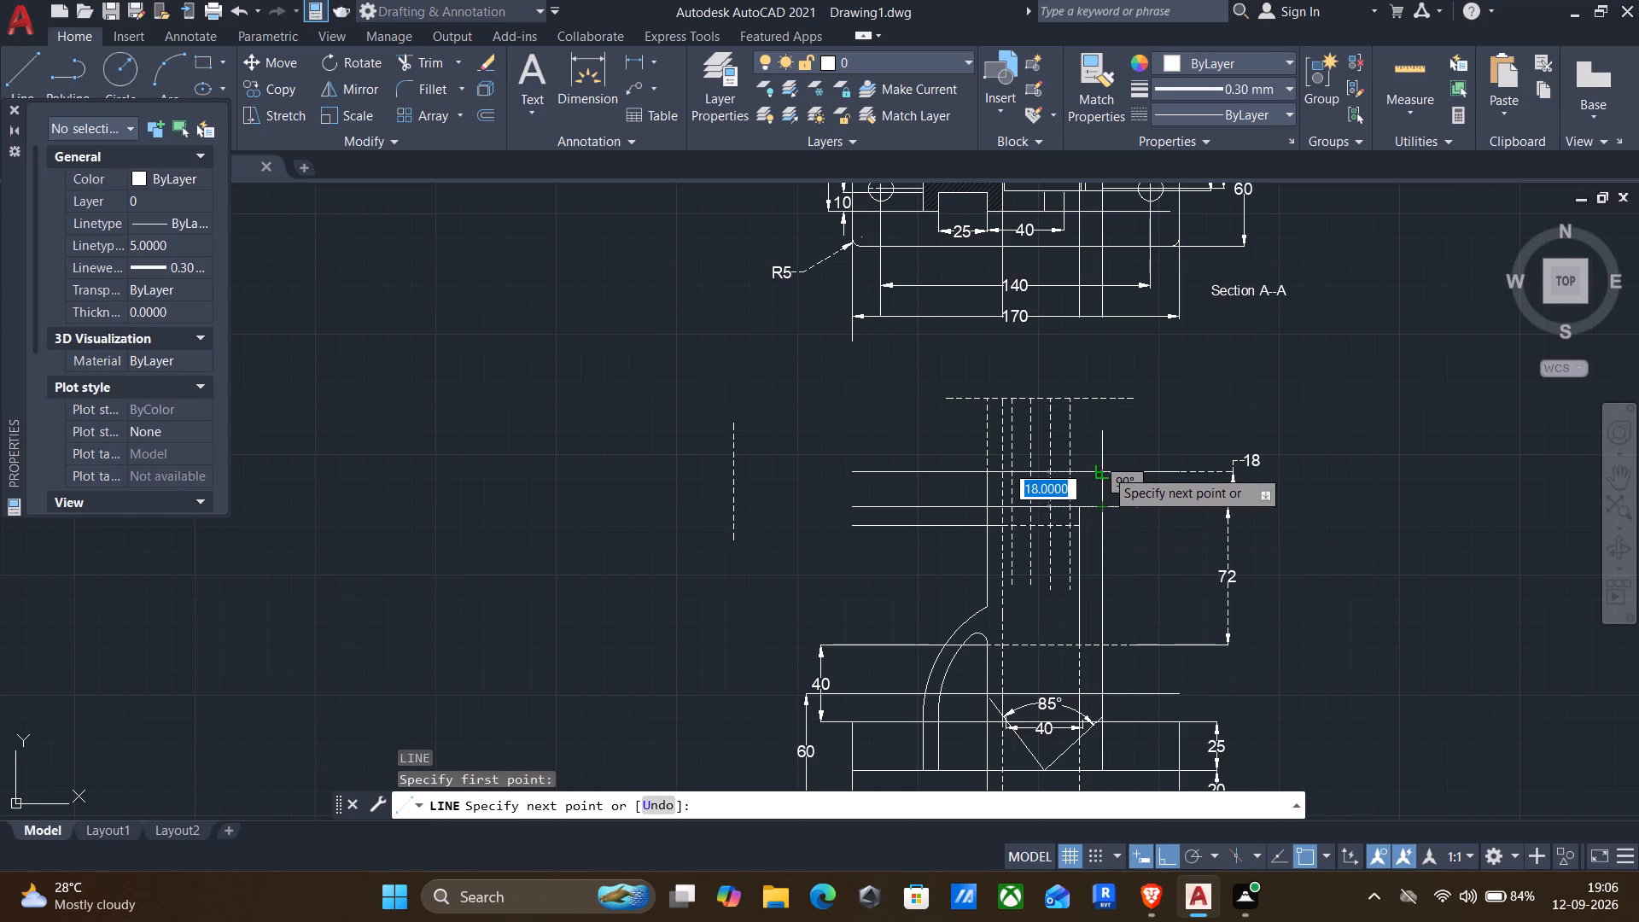
click(1105, 469)
click(985, 474)
key(Return)
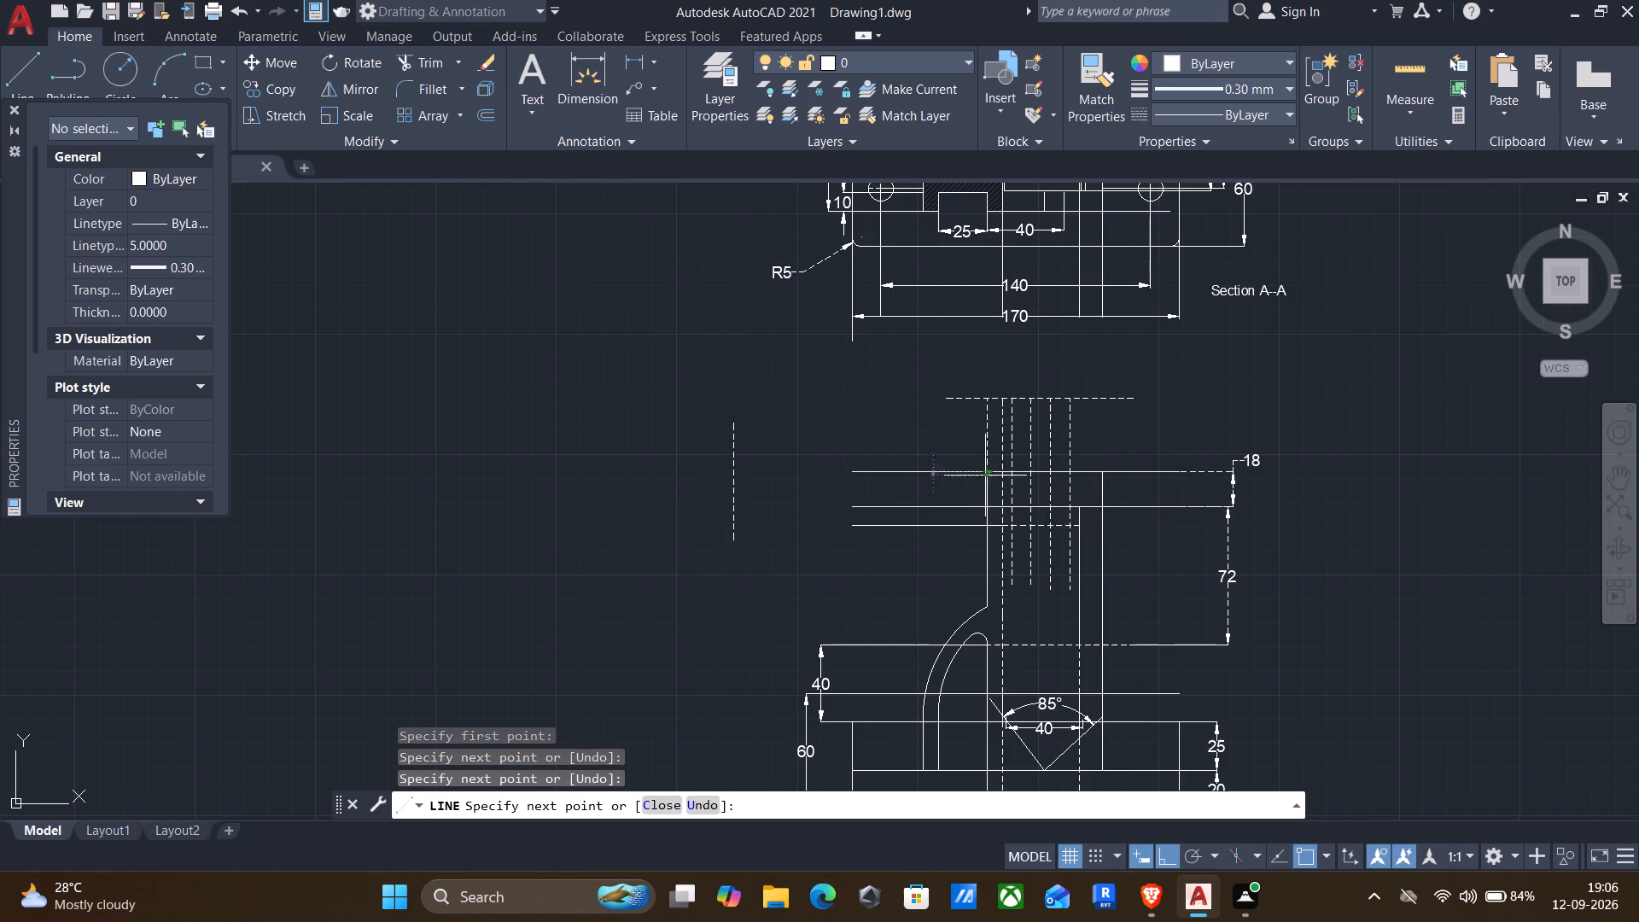
Add a vertical linear dimension between the second and third solid horizontal lines, placed right of the view, inside the 72 dimension.
middle_drag(1093, 544, 1120, 495)
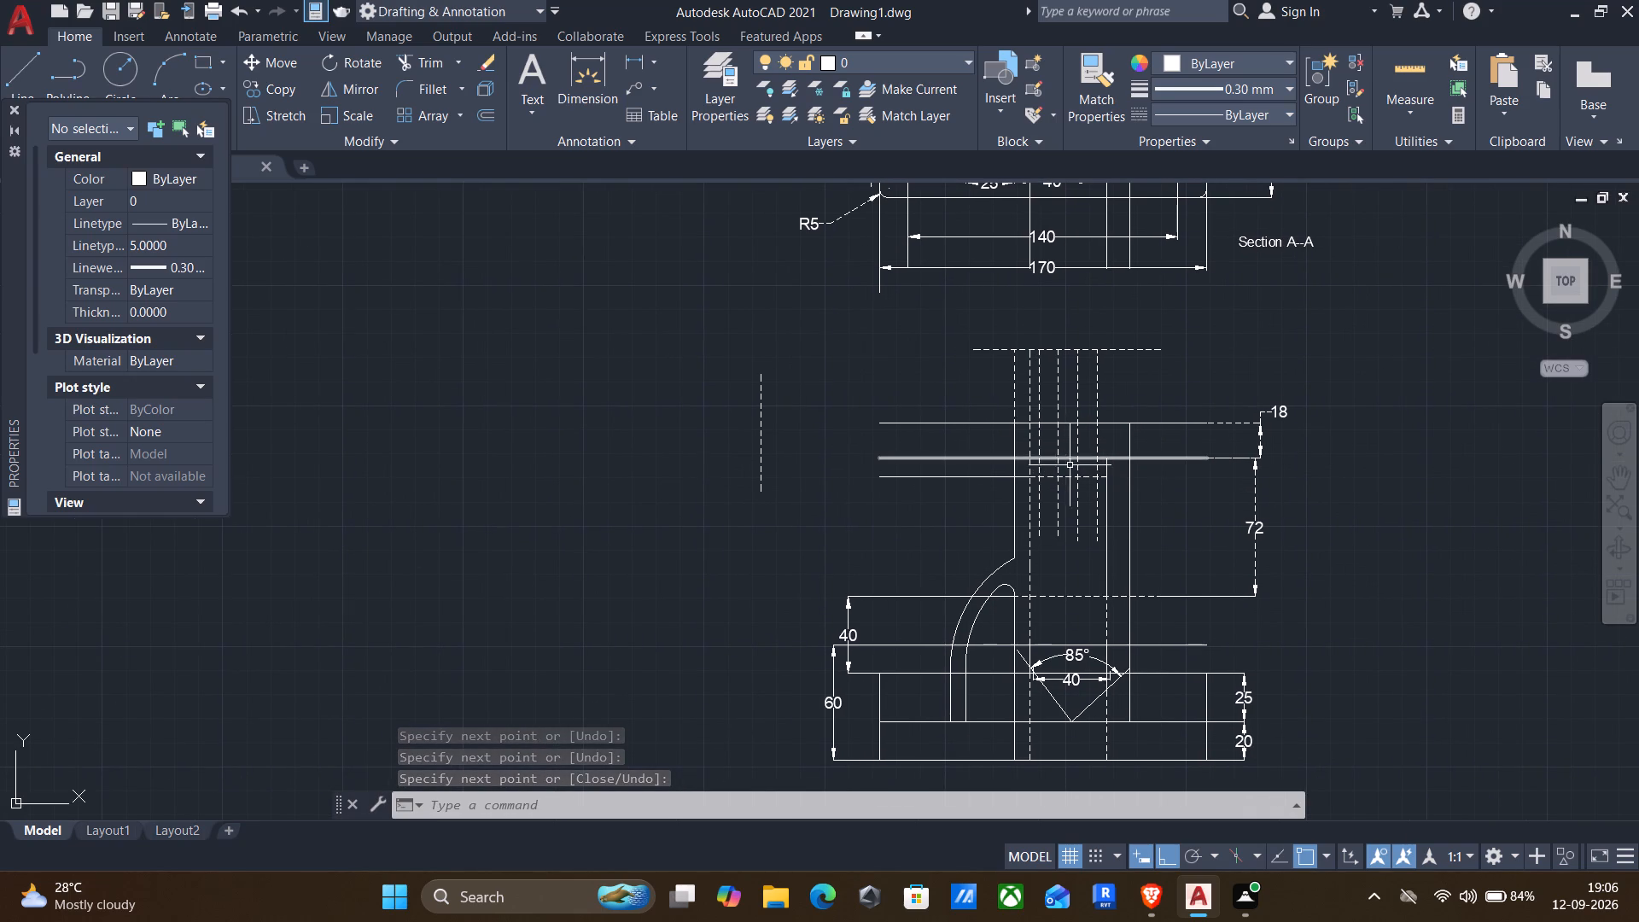
click(639, 59)
scroll(1103, 520, up, 2)
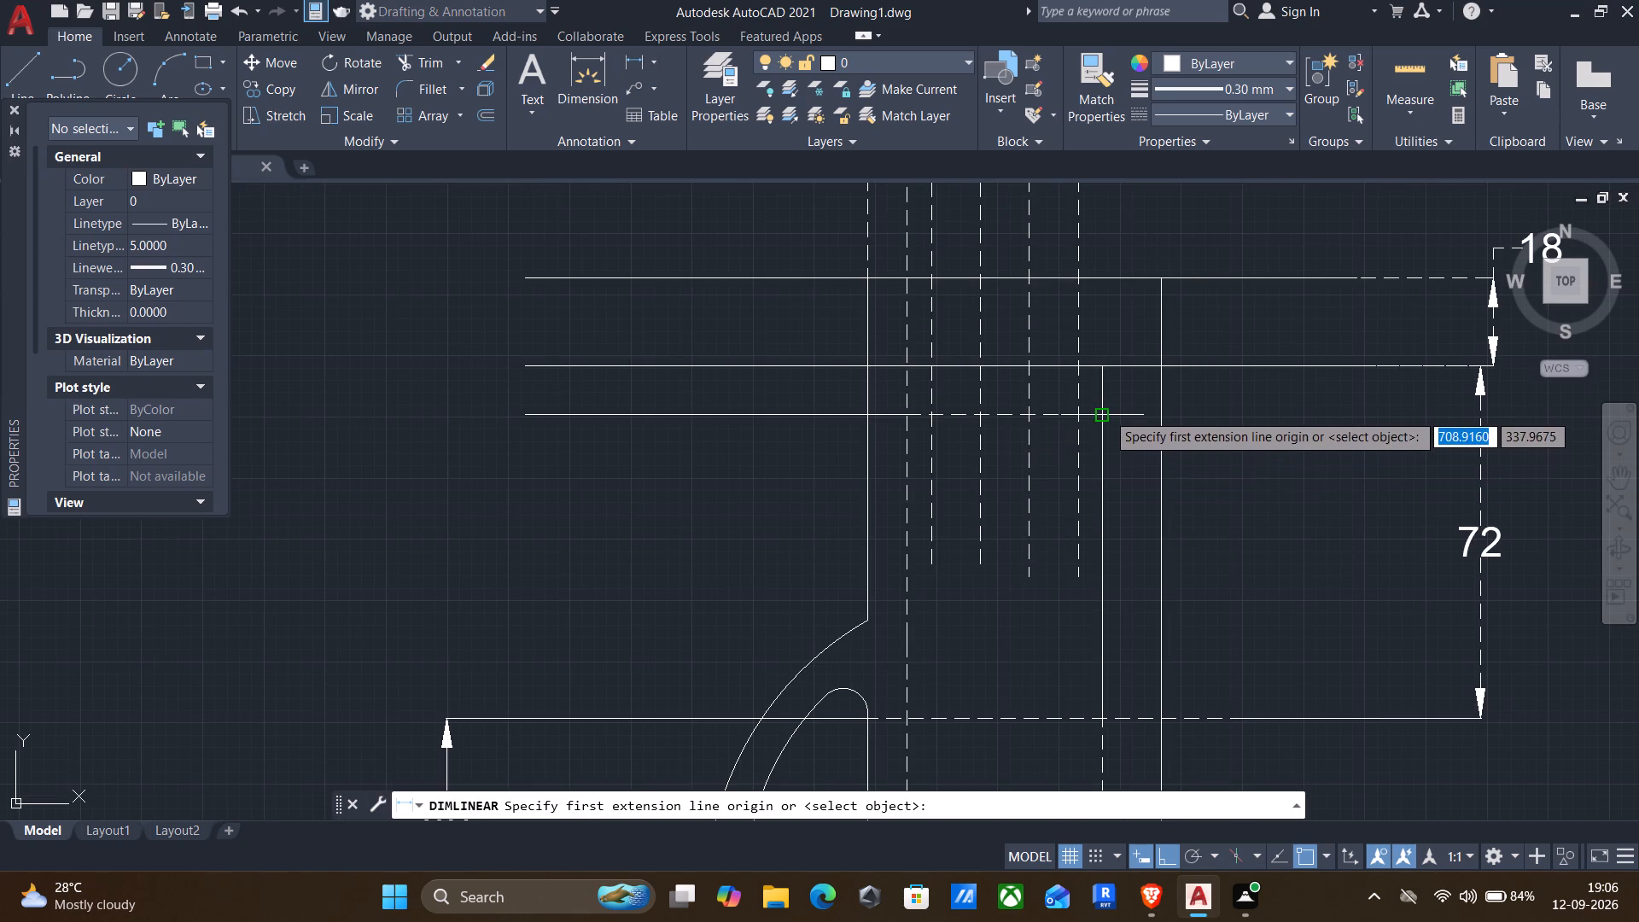
drag(1106, 412, 1106, 402)
click(1099, 372)
click(1354, 459)
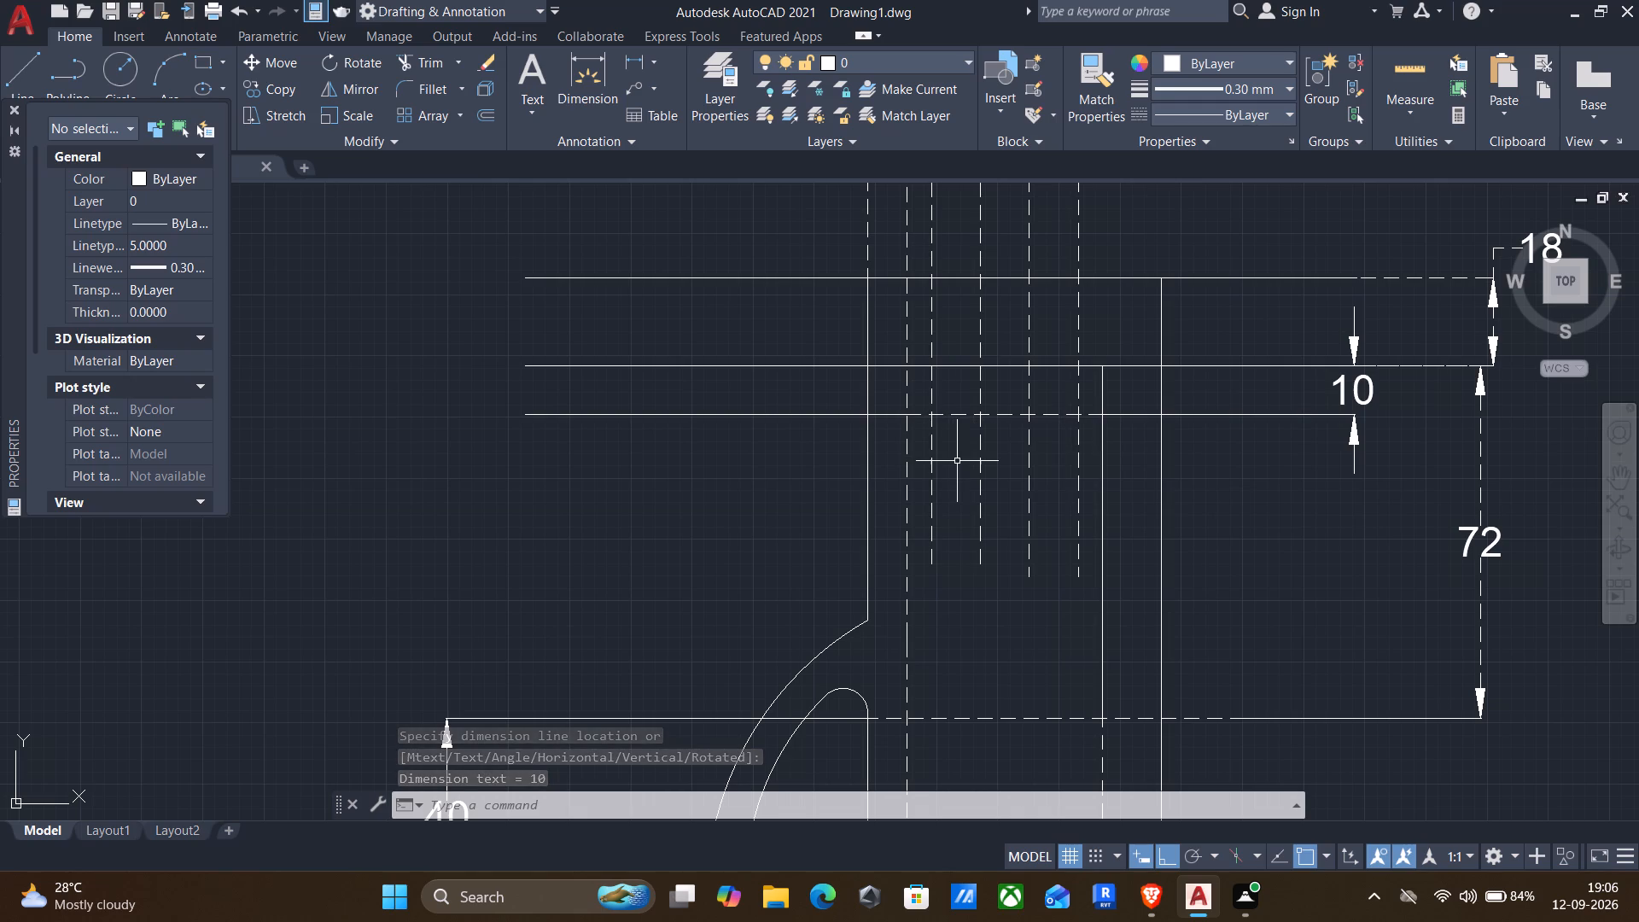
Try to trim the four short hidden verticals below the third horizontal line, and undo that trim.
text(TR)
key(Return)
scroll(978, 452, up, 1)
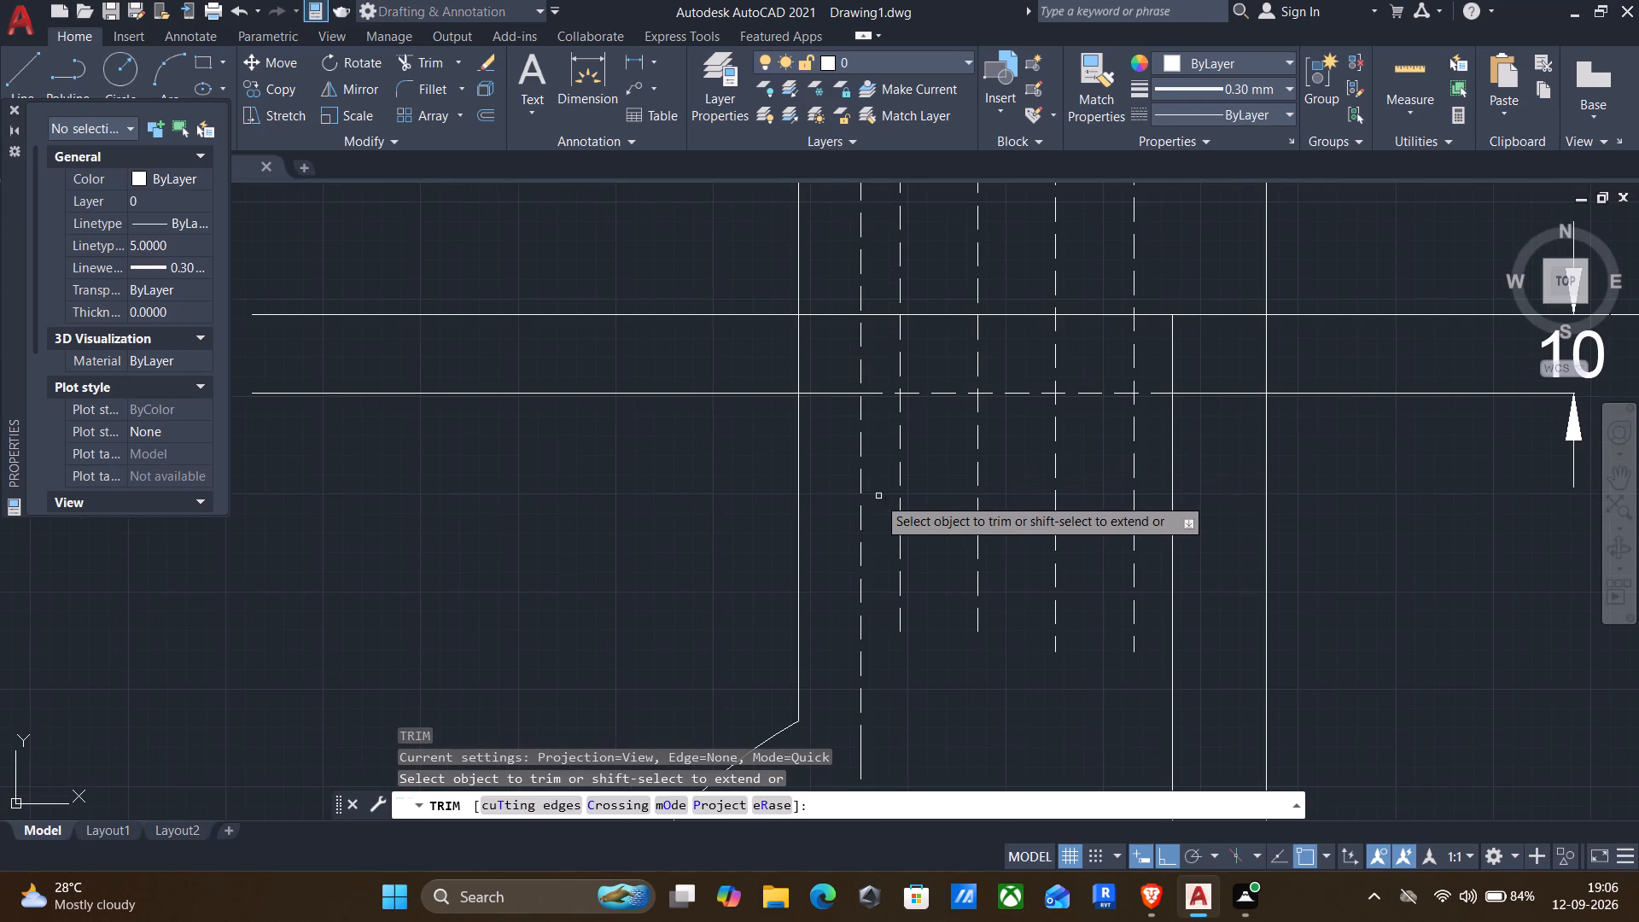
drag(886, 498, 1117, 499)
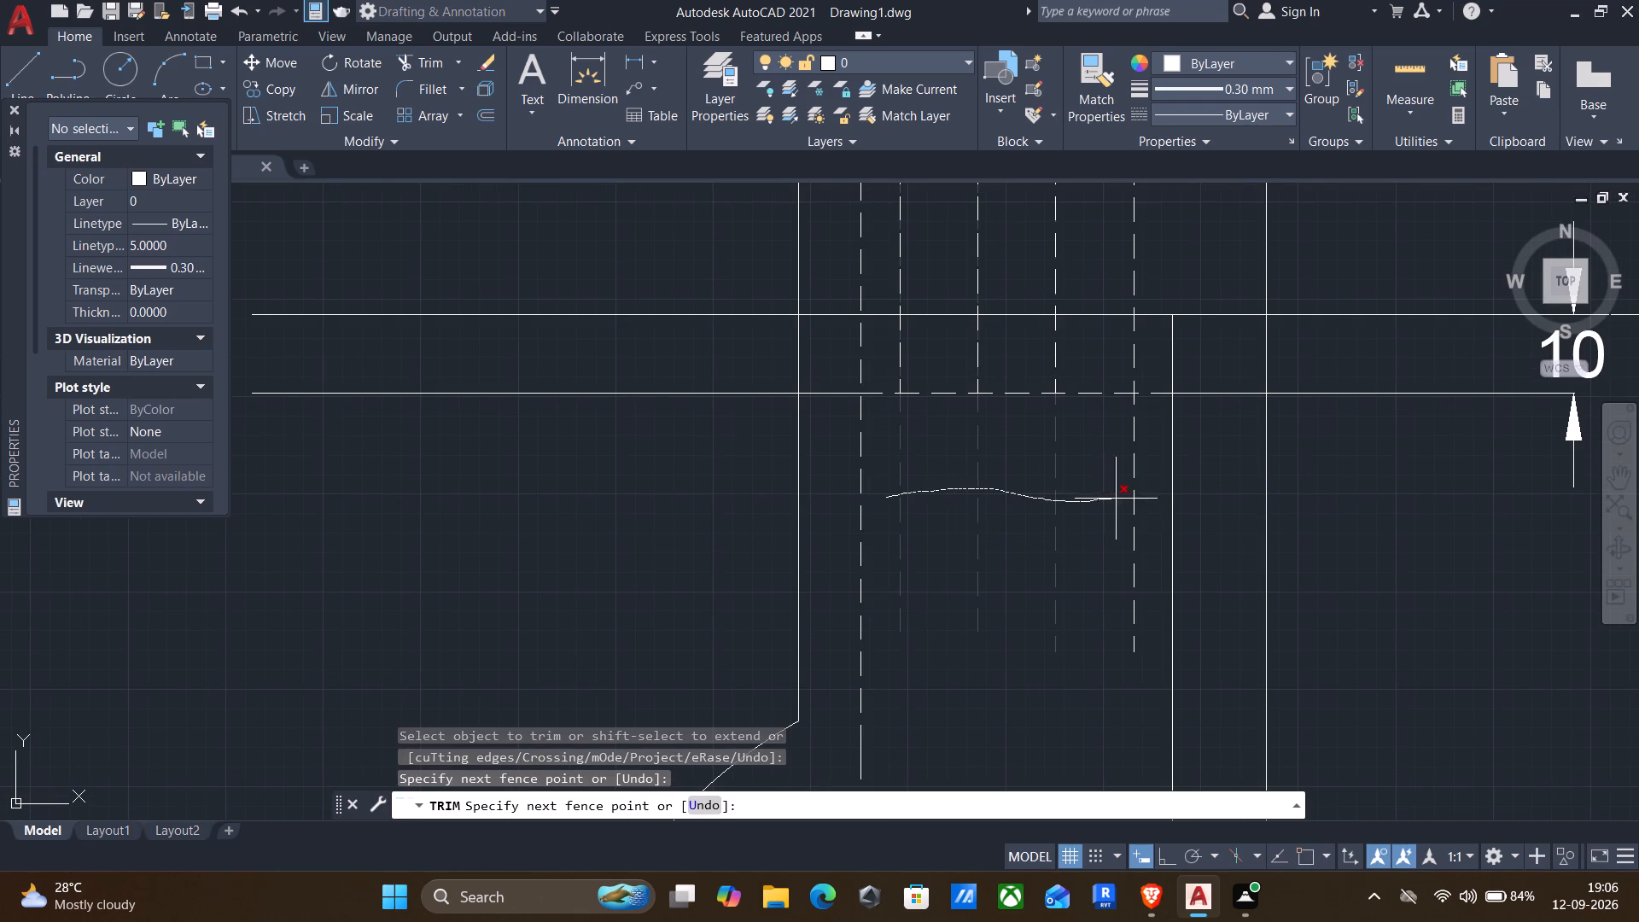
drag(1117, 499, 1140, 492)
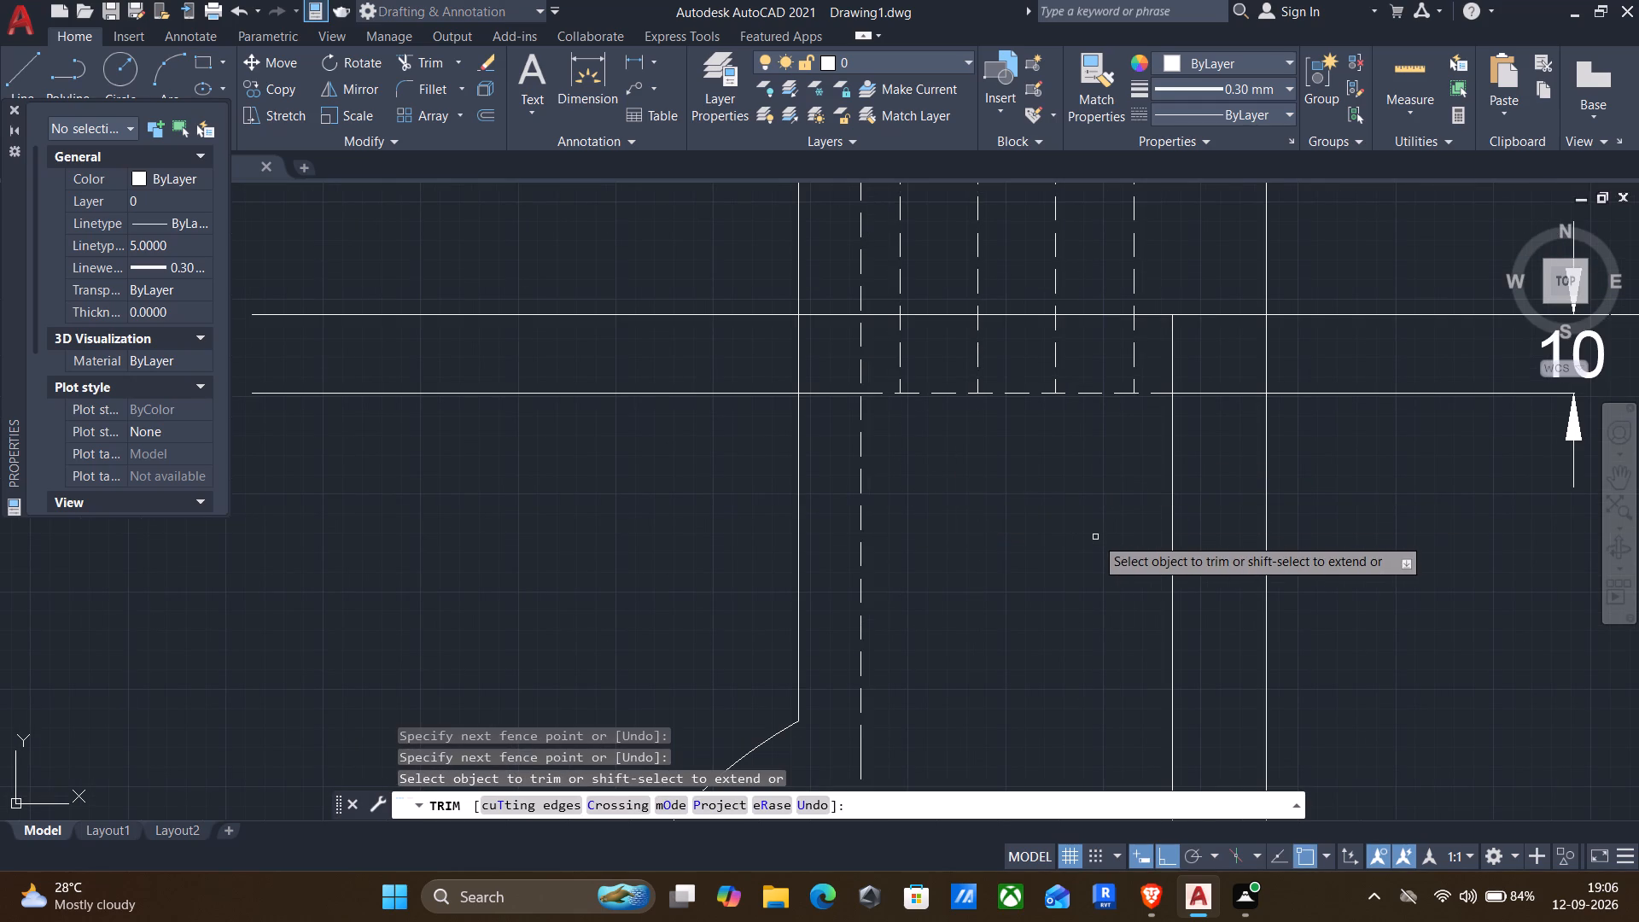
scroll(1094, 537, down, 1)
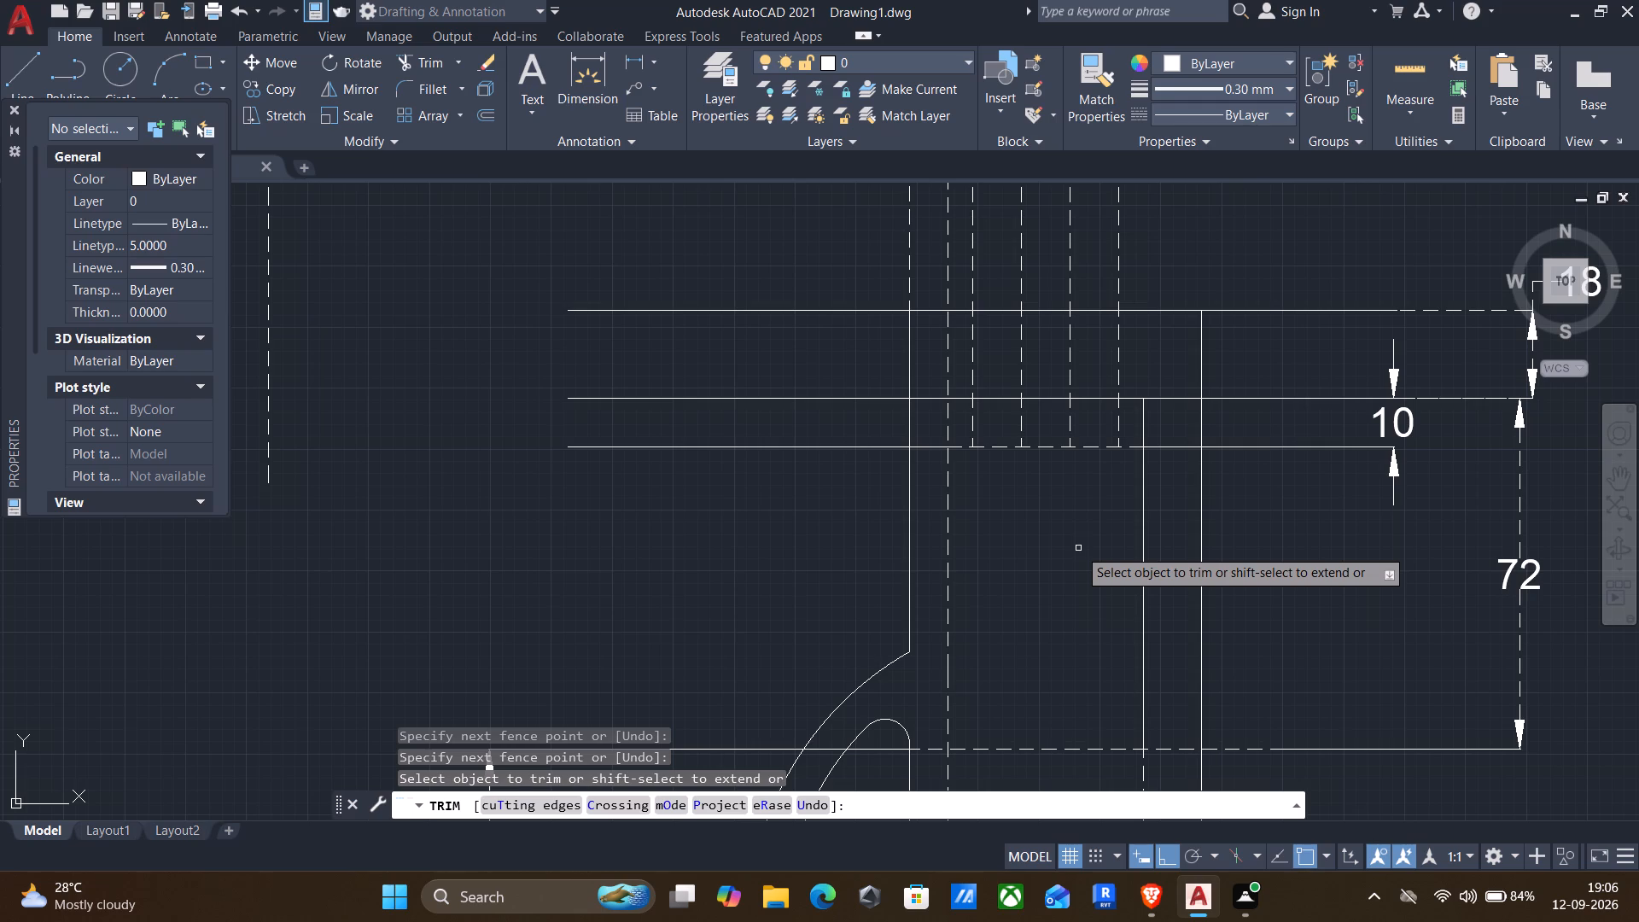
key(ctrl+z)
Trim off the parts of the four short hidden verticals that hang below the third horizontal line.
drag(1037, 533, 1032, 534)
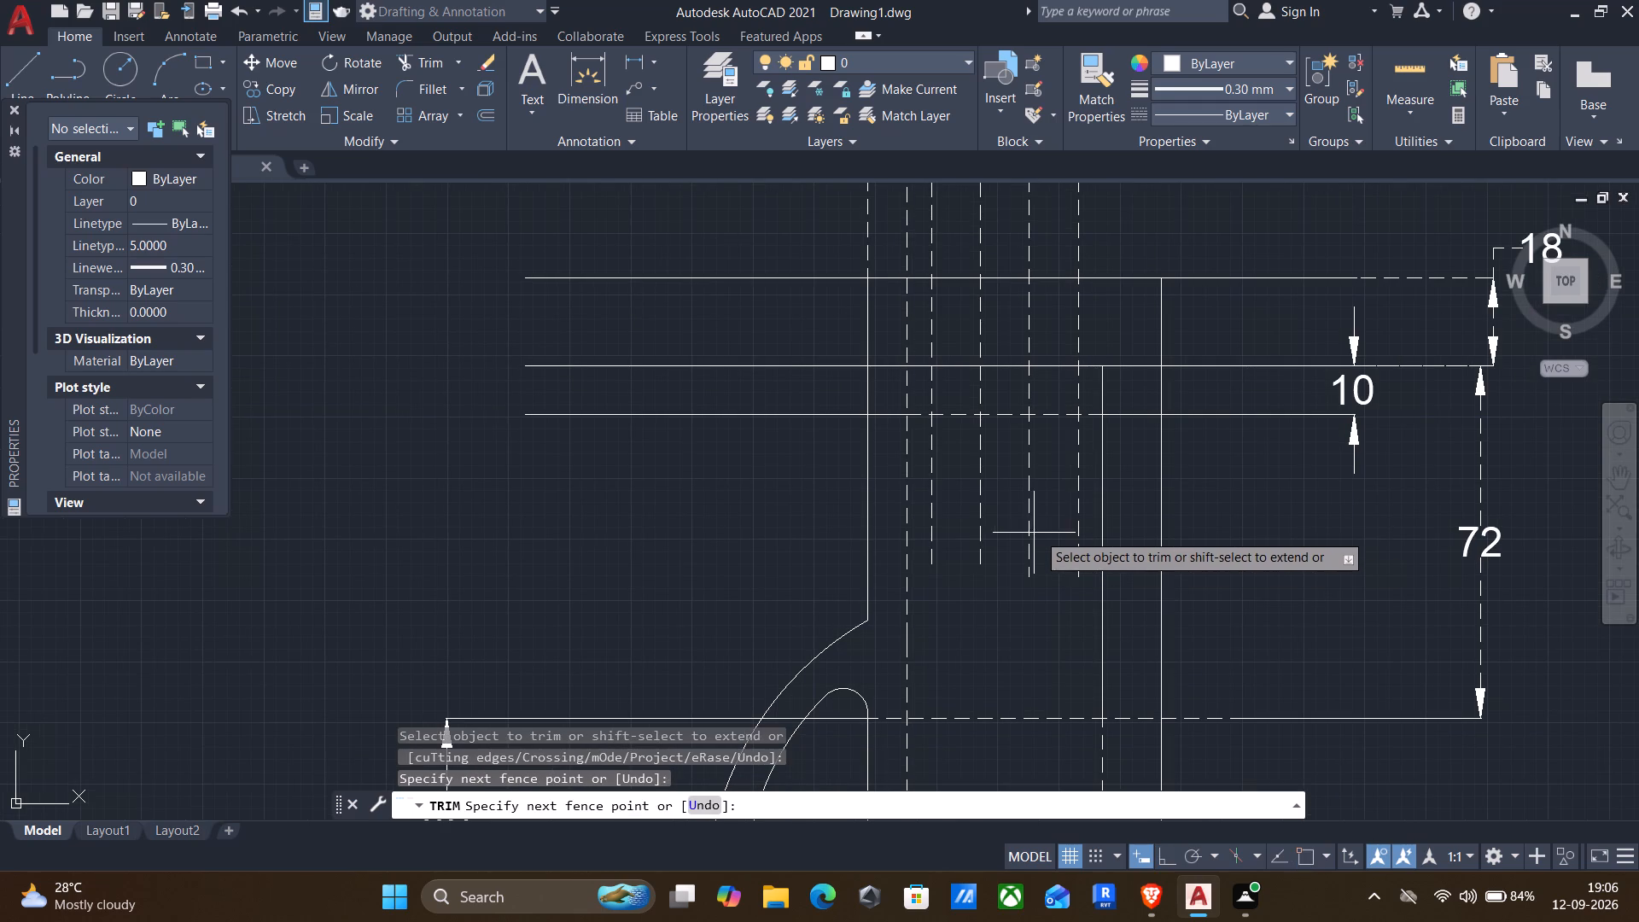
drag(1032, 534, 920, 552)
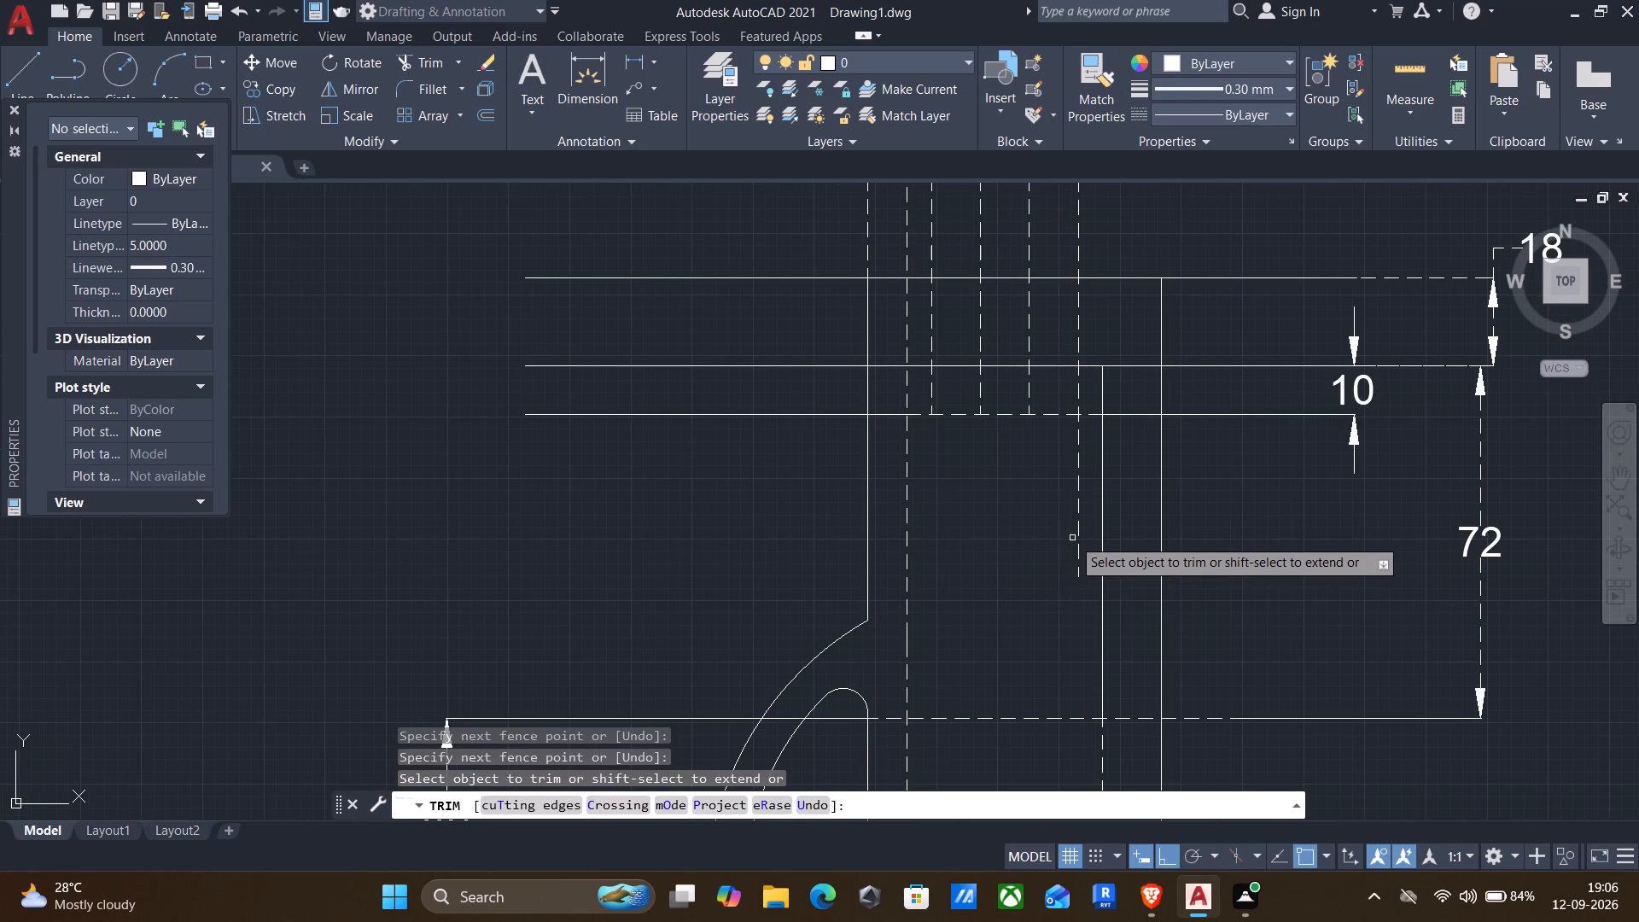
scroll(1072, 538, down, 1)
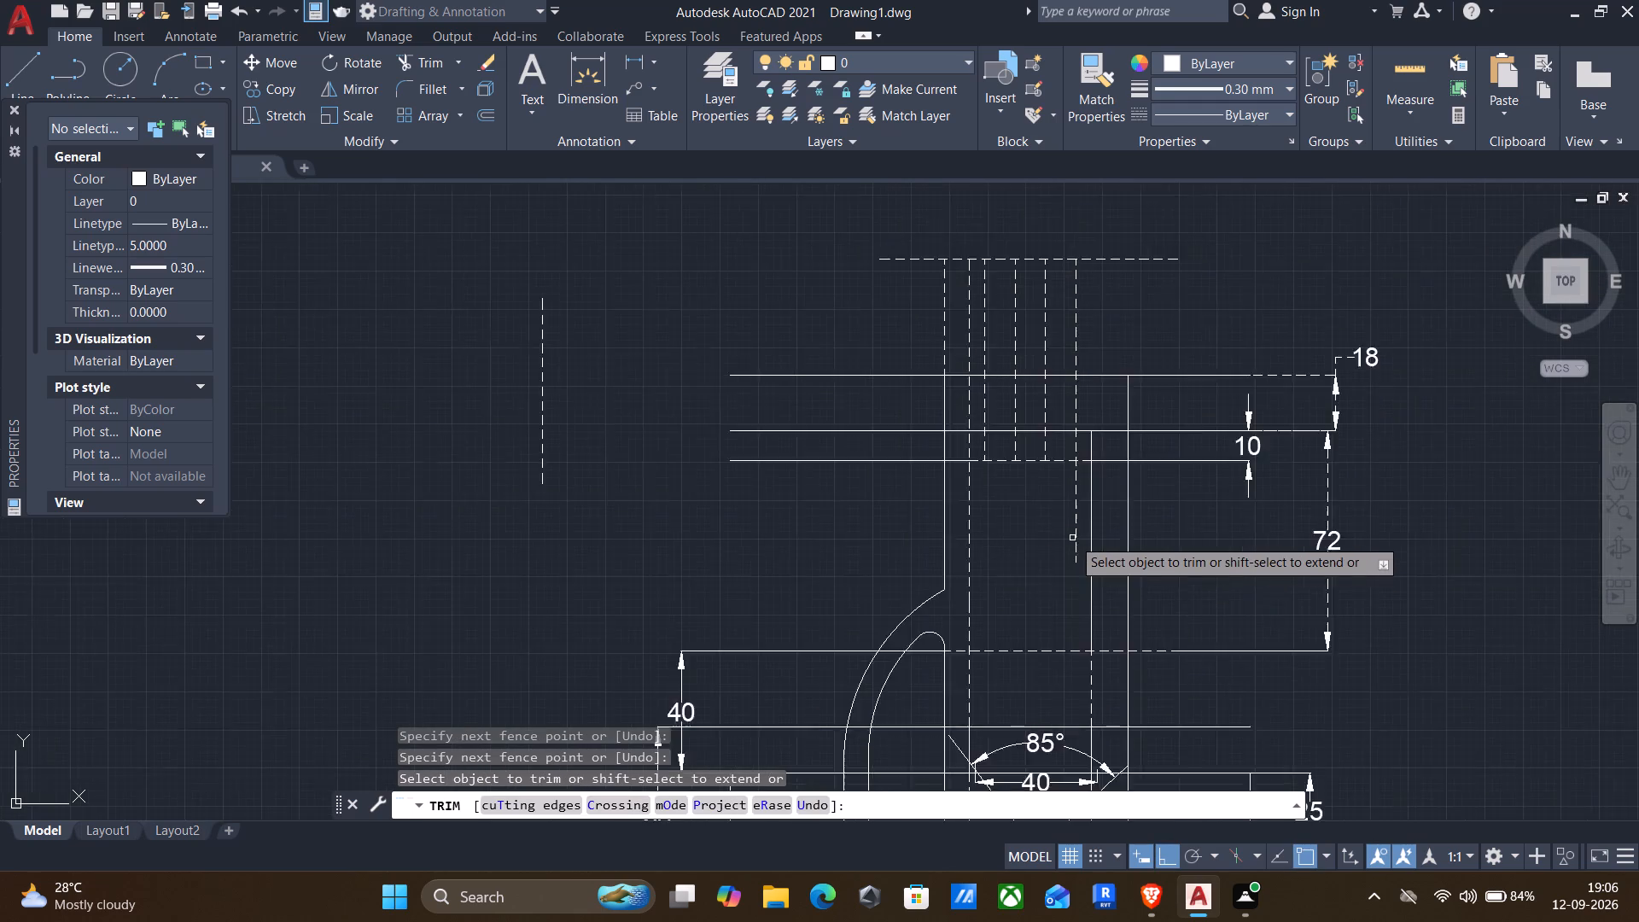
scroll(1072, 538, down, 1)
click(1073, 539)
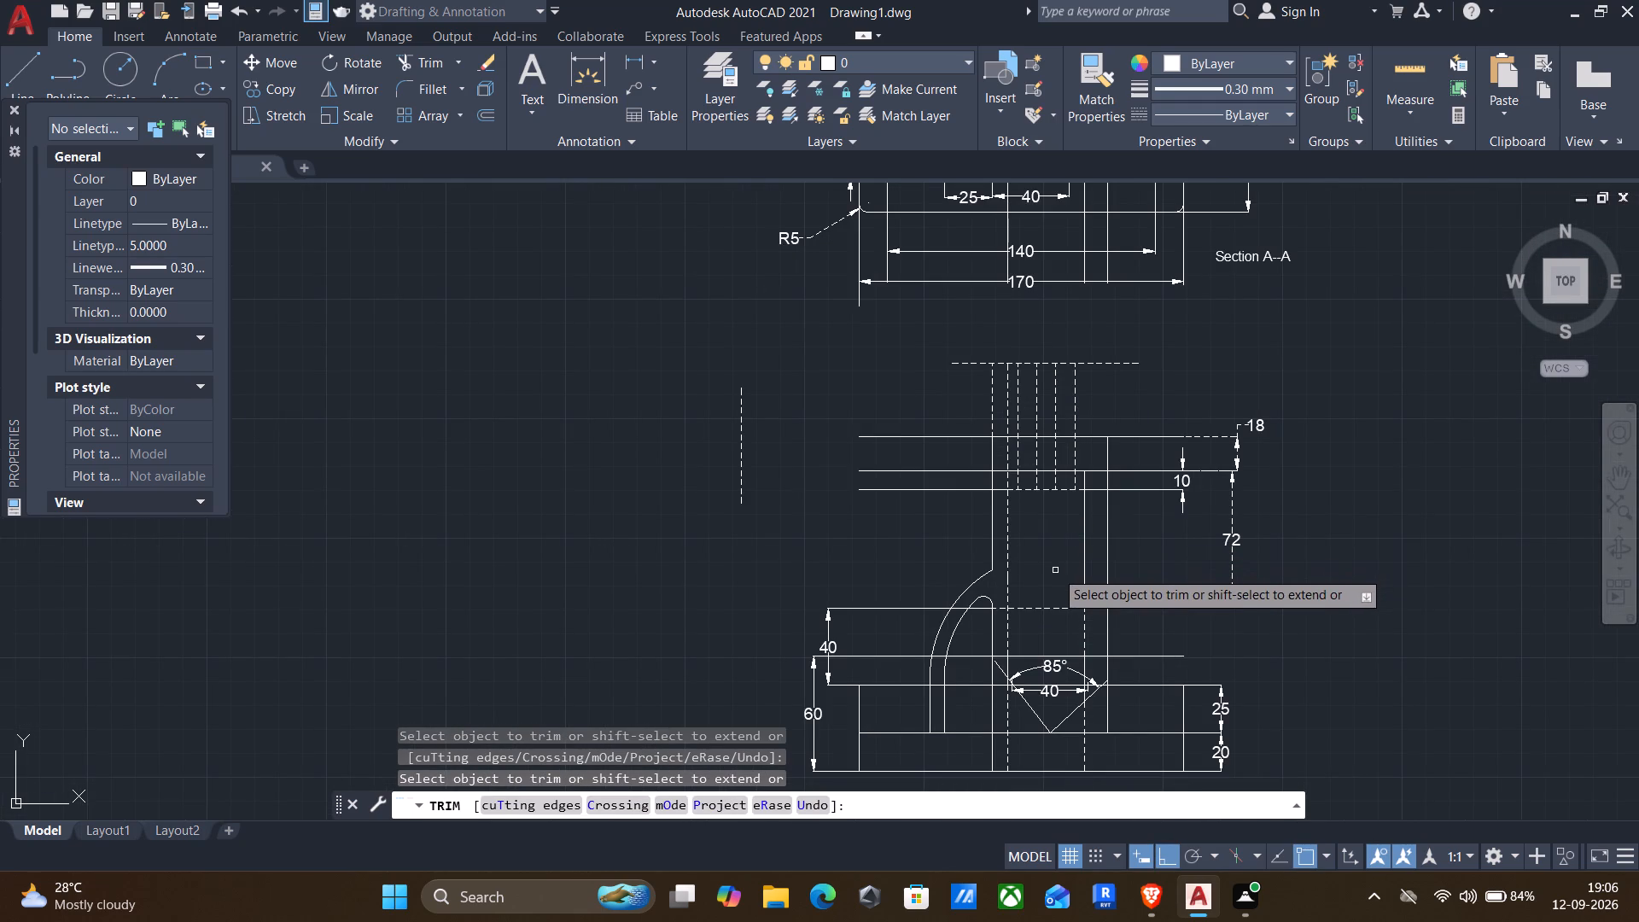
key(Escape)
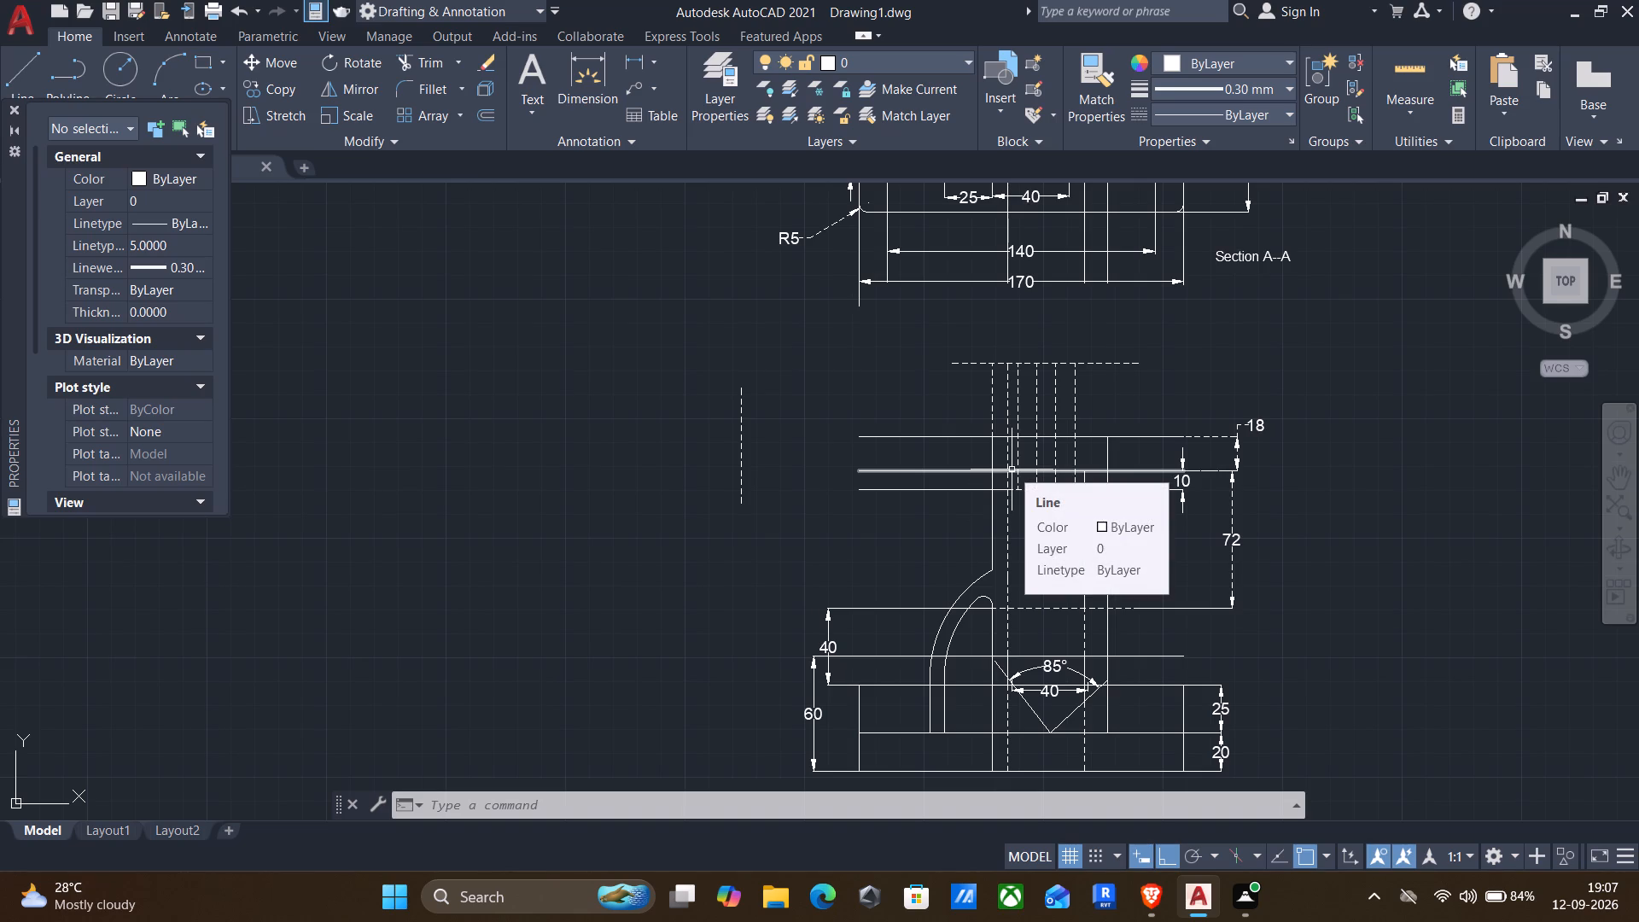
Draw a stepped line along the second horizontal to the long hidden vertical, up 18, right 35, back down, and across to the outer right vertical.
scroll(991, 490, up, 2)
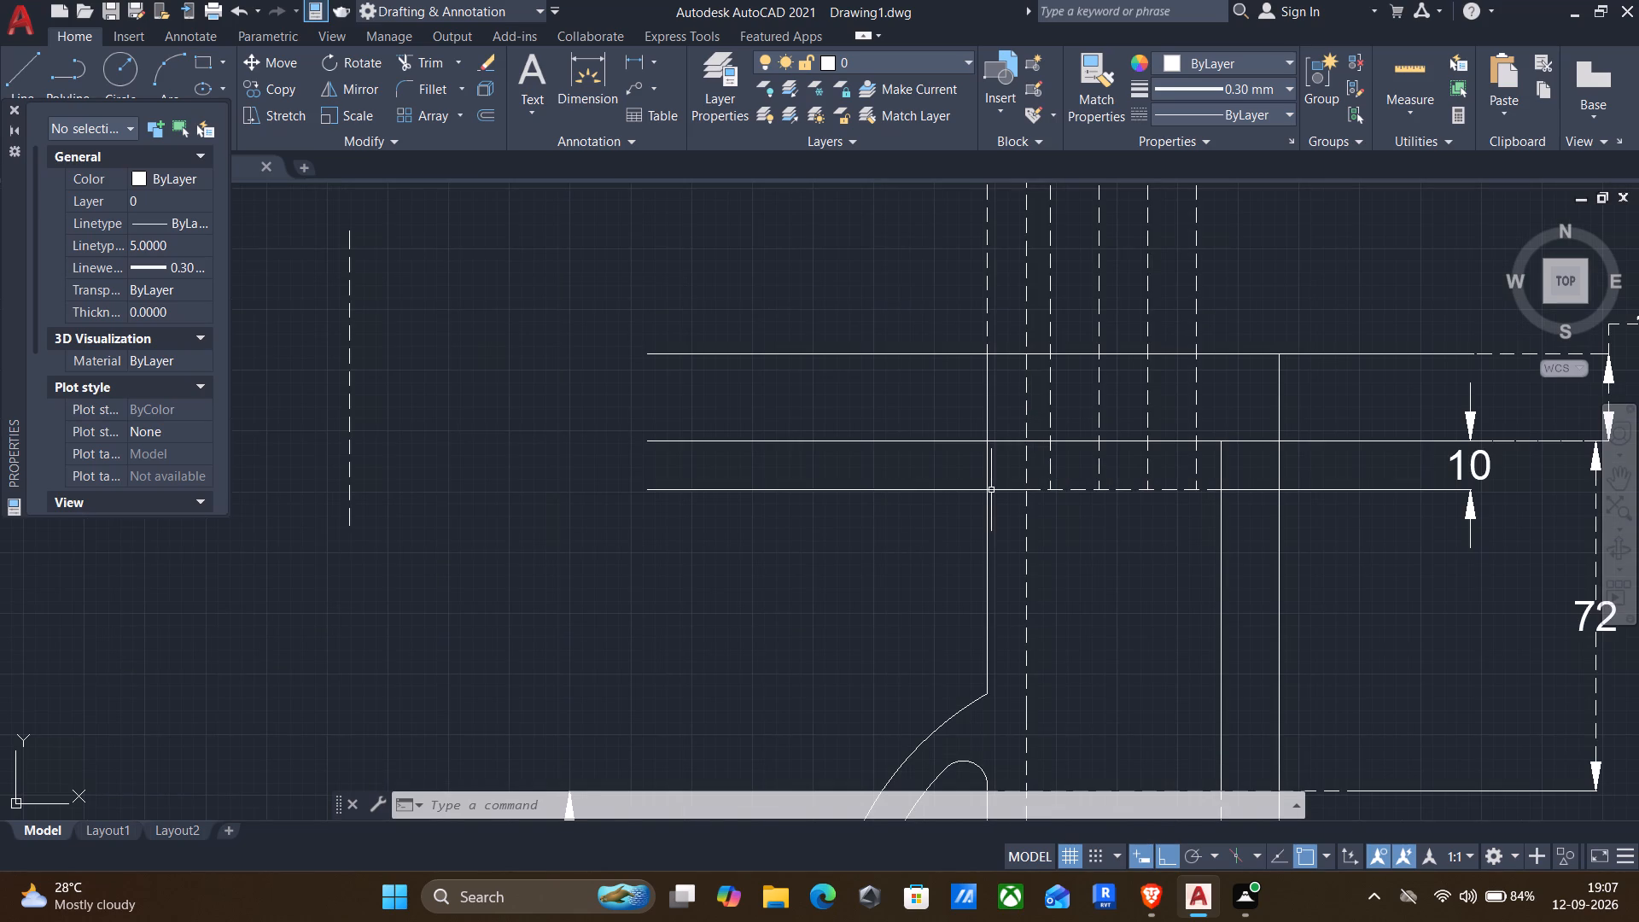
key(l)
key(Return)
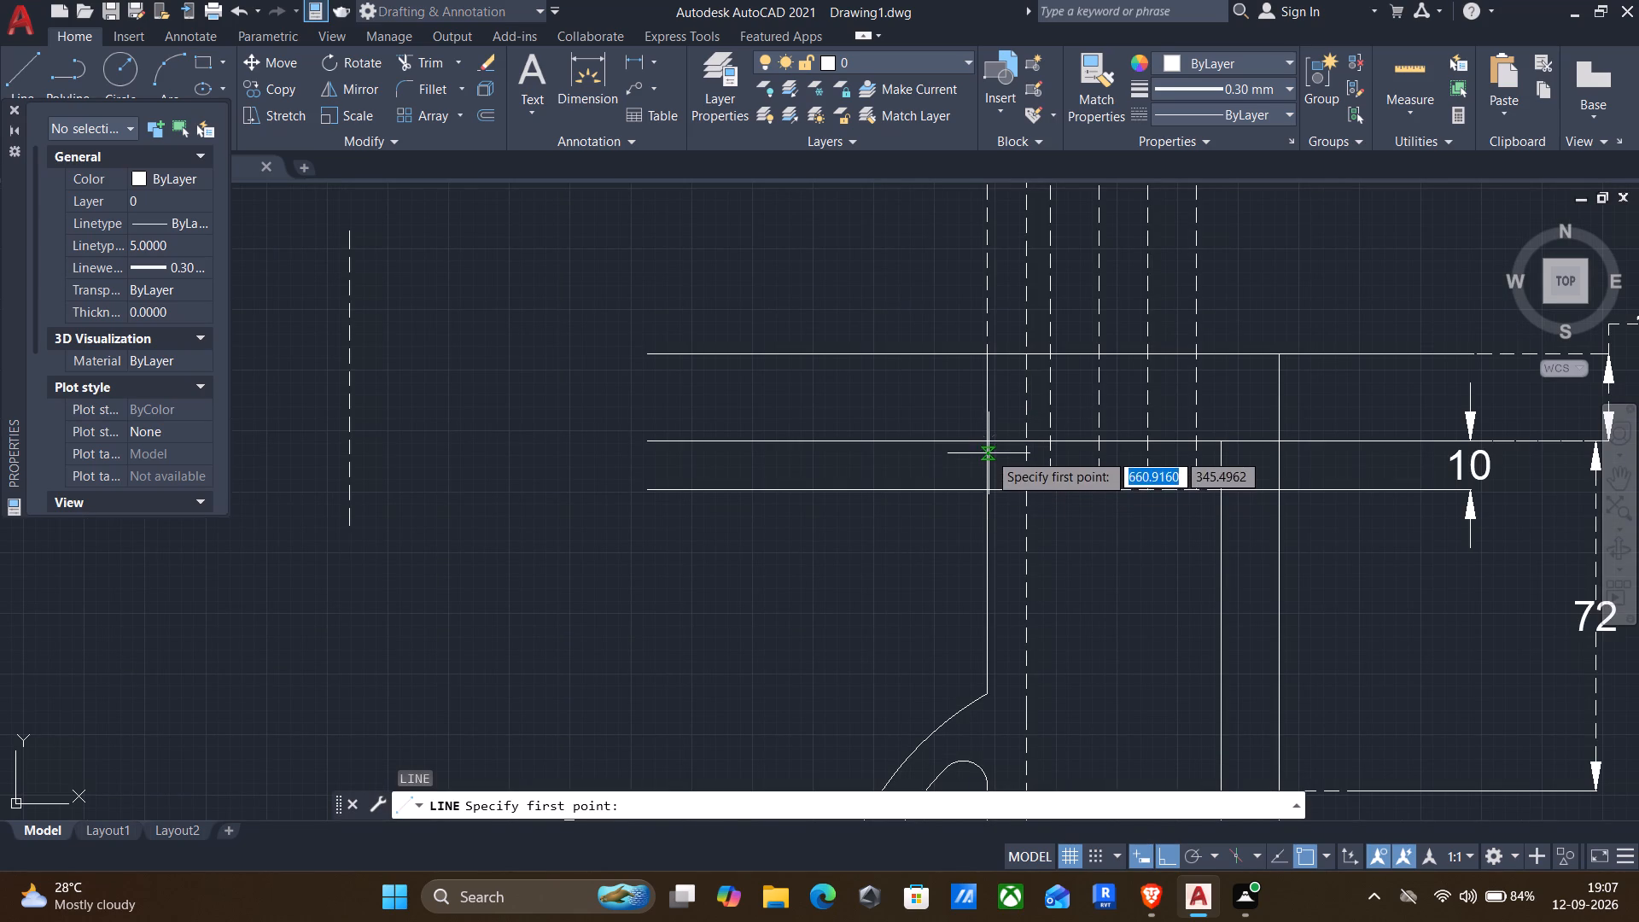
scroll(989, 447, down, 1)
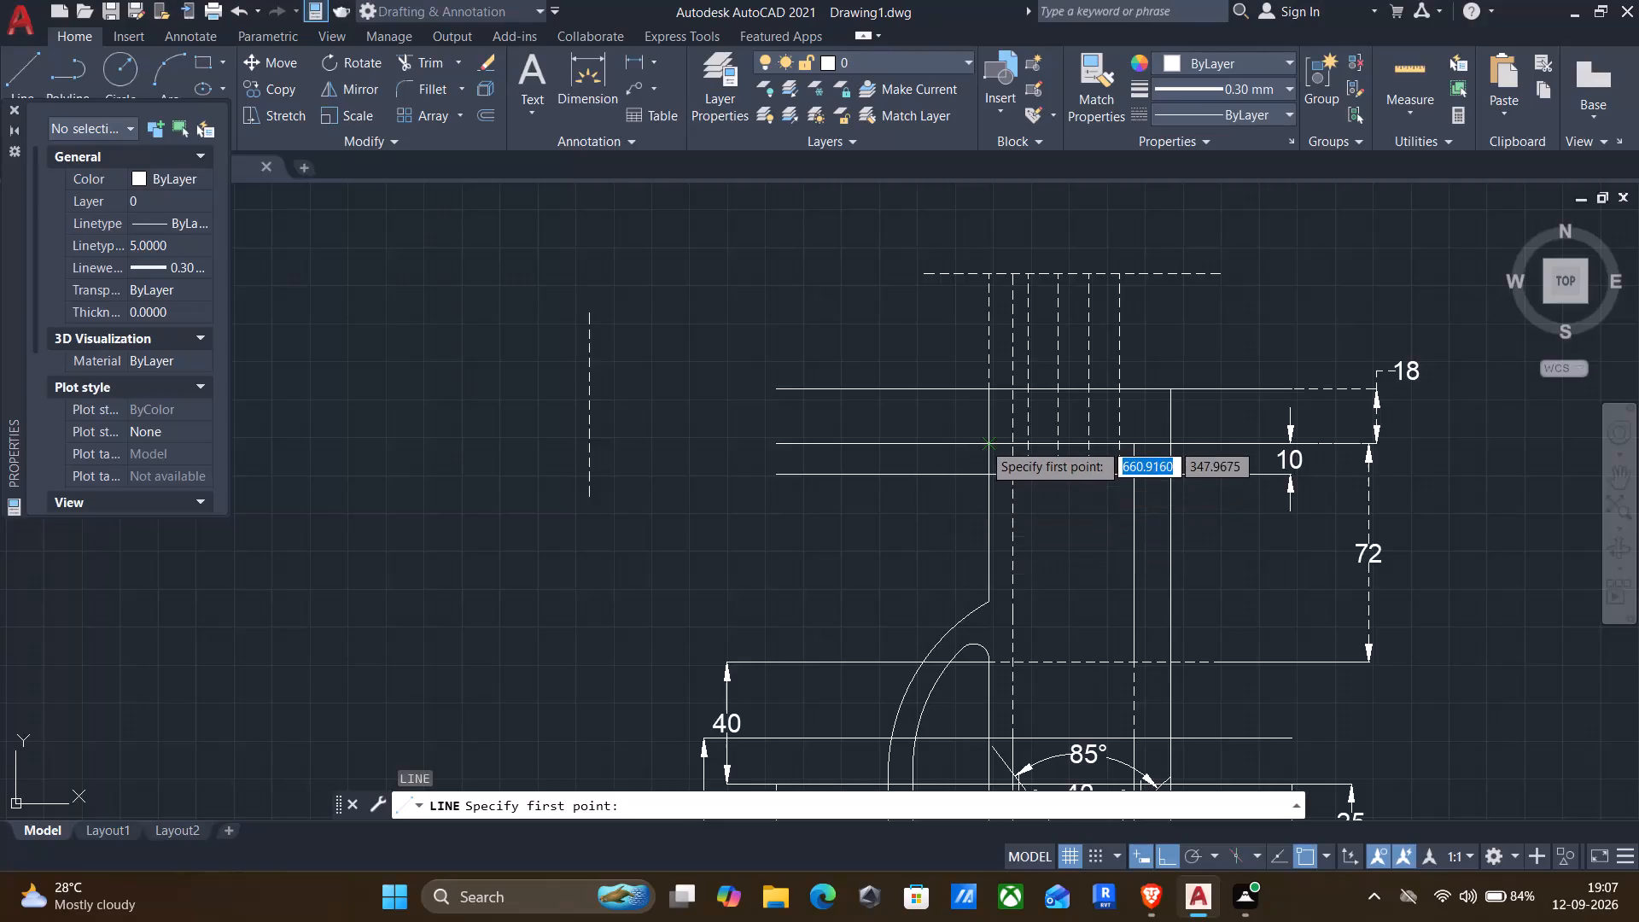
click(985, 442)
click(1011, 441)
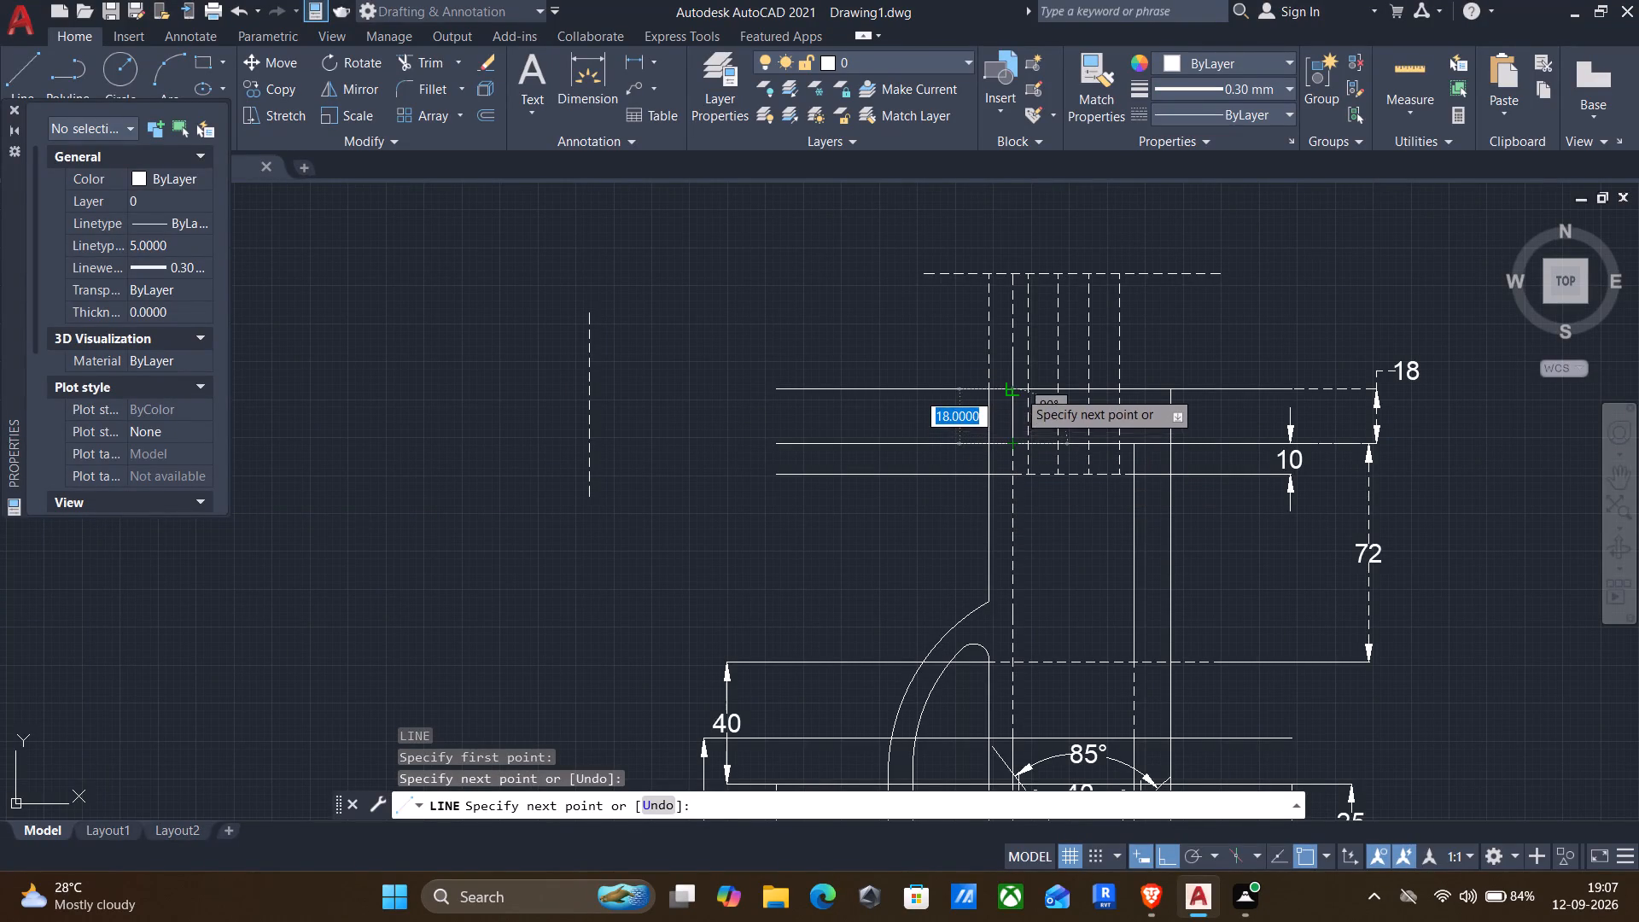
click(1016, 388)
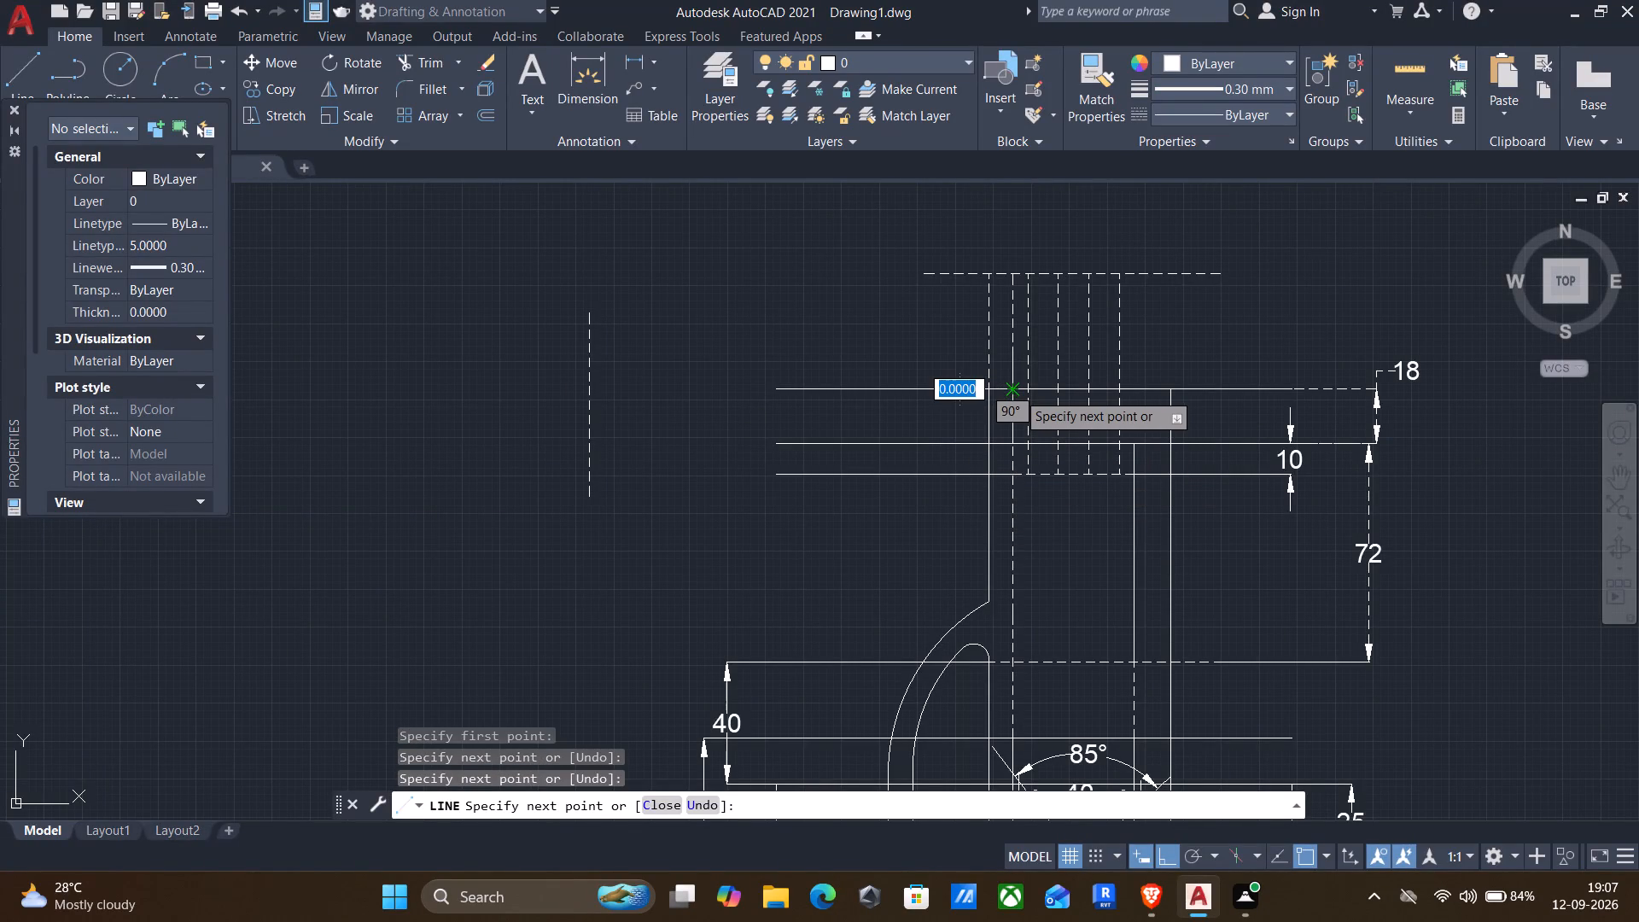
click(1119, 388)
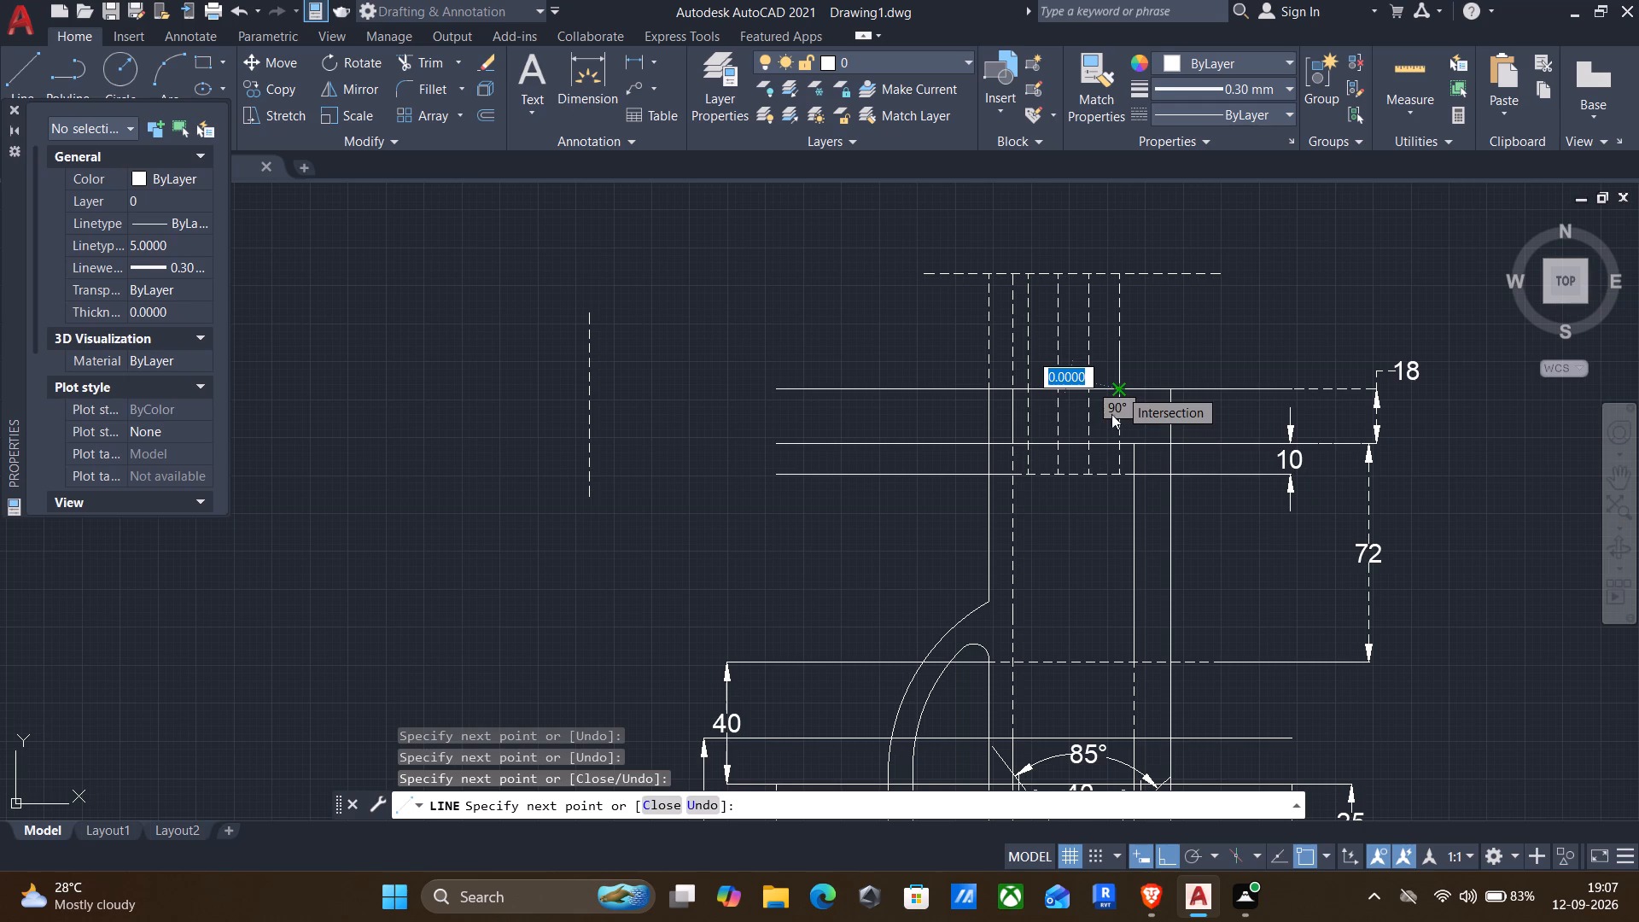
click(1114, 446)
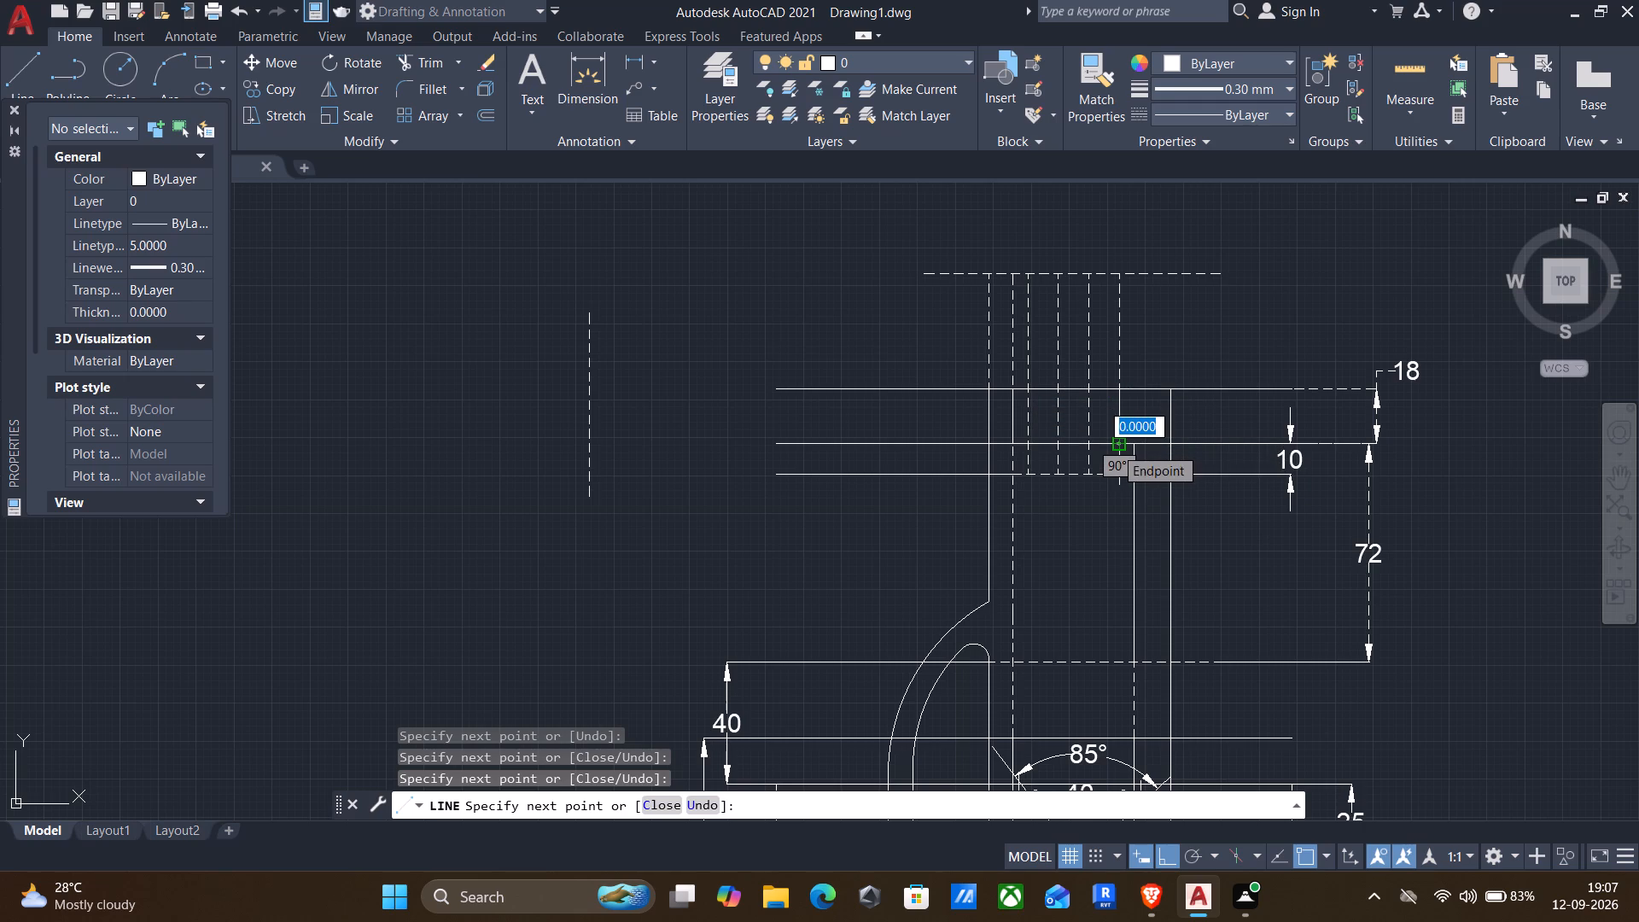
click(1171, 440)
key(Return)
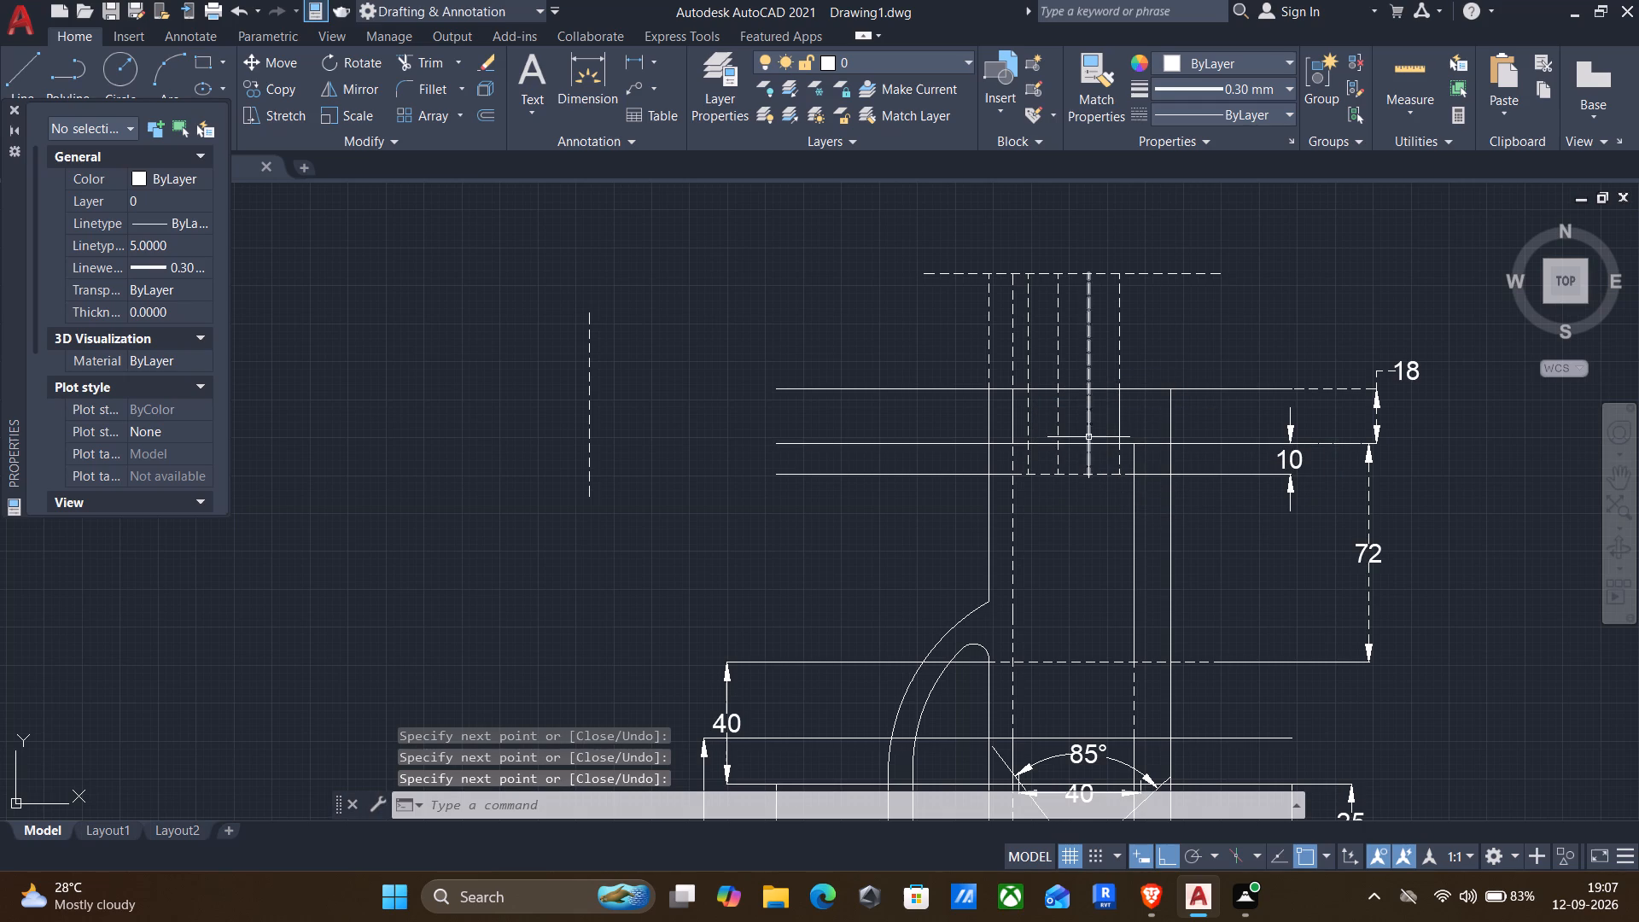
Trim off the left solid vertical between the top two horizontals and the left overhangs of the second and third horizontals.
text(TR)
key(Return)
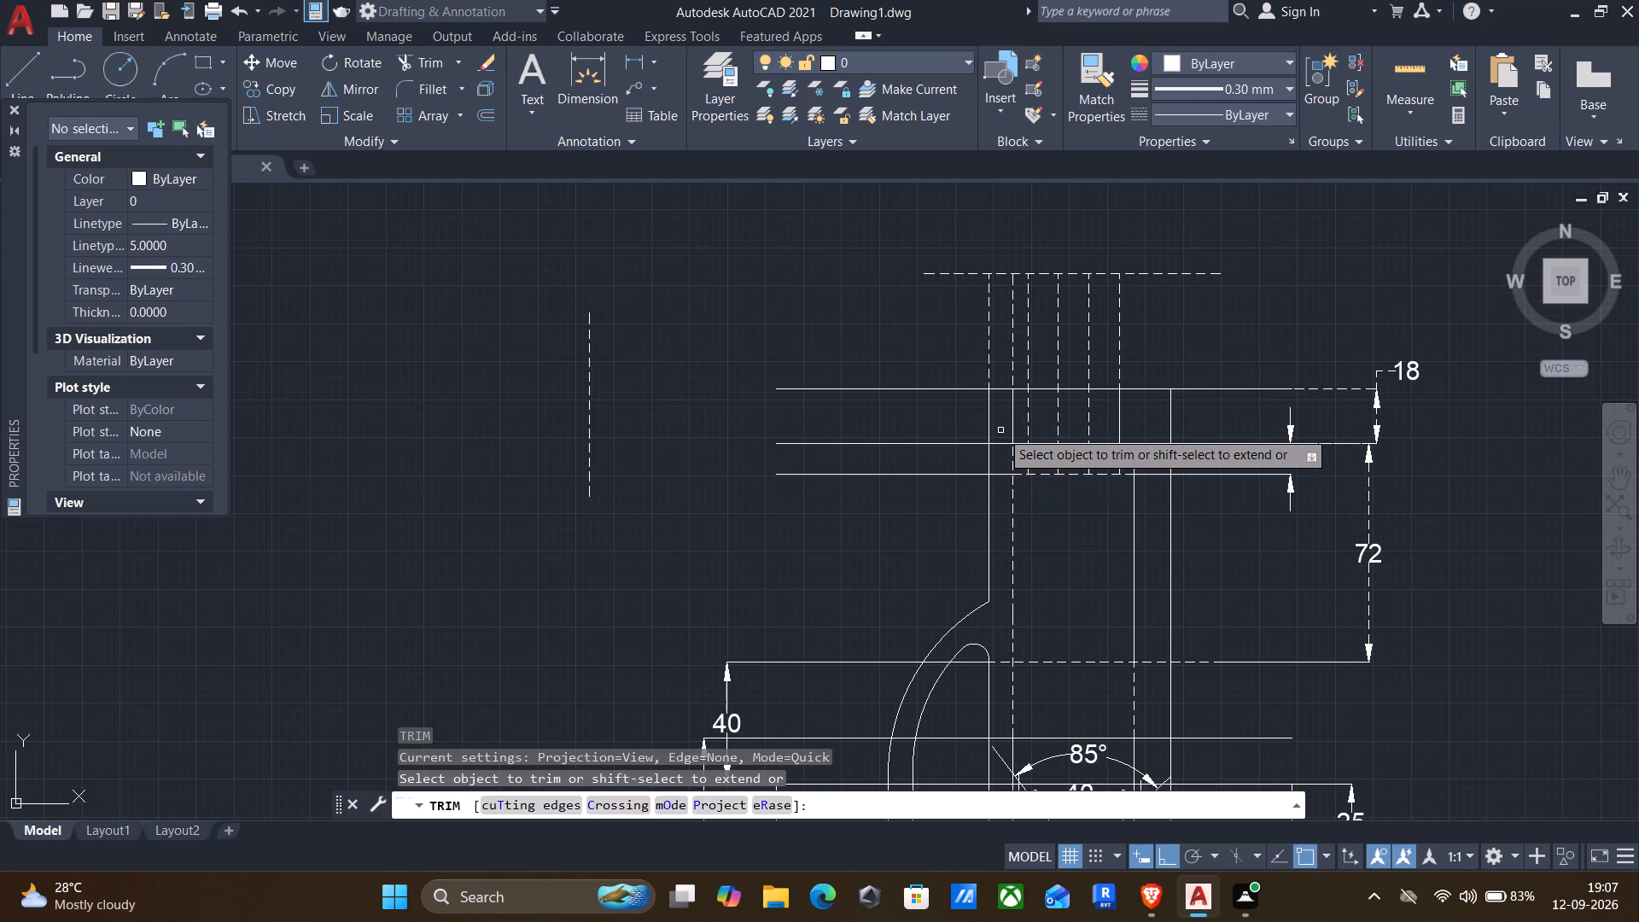
drag(995, 414, 957, 431)
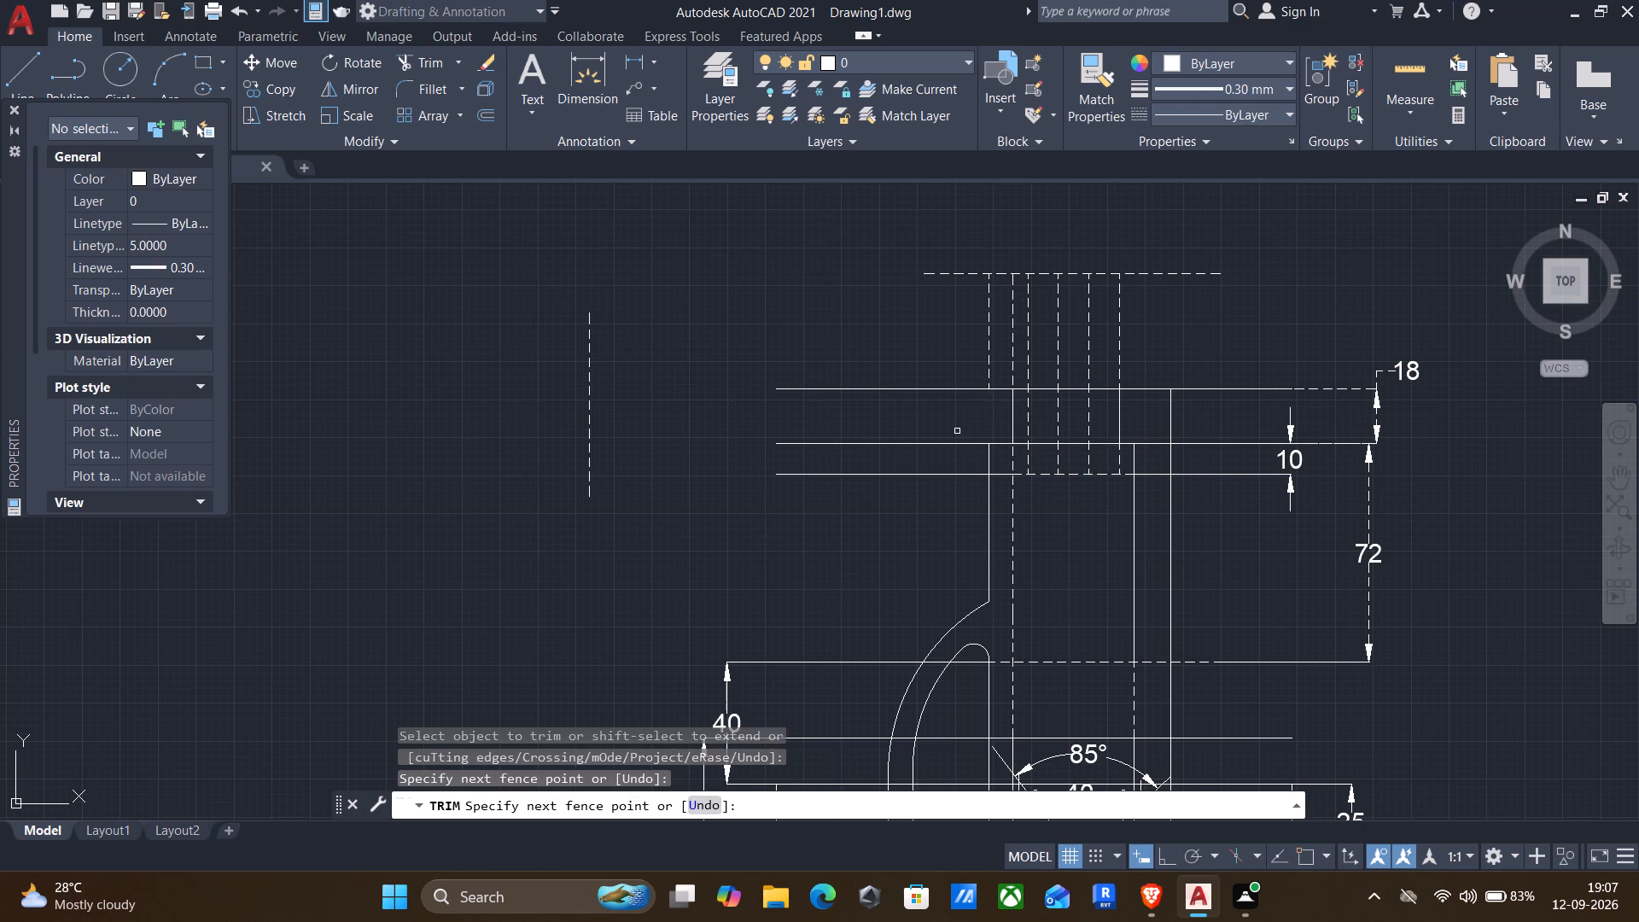
drag(943, 414, 934, 501)
drag(934, 501, 930, 522)
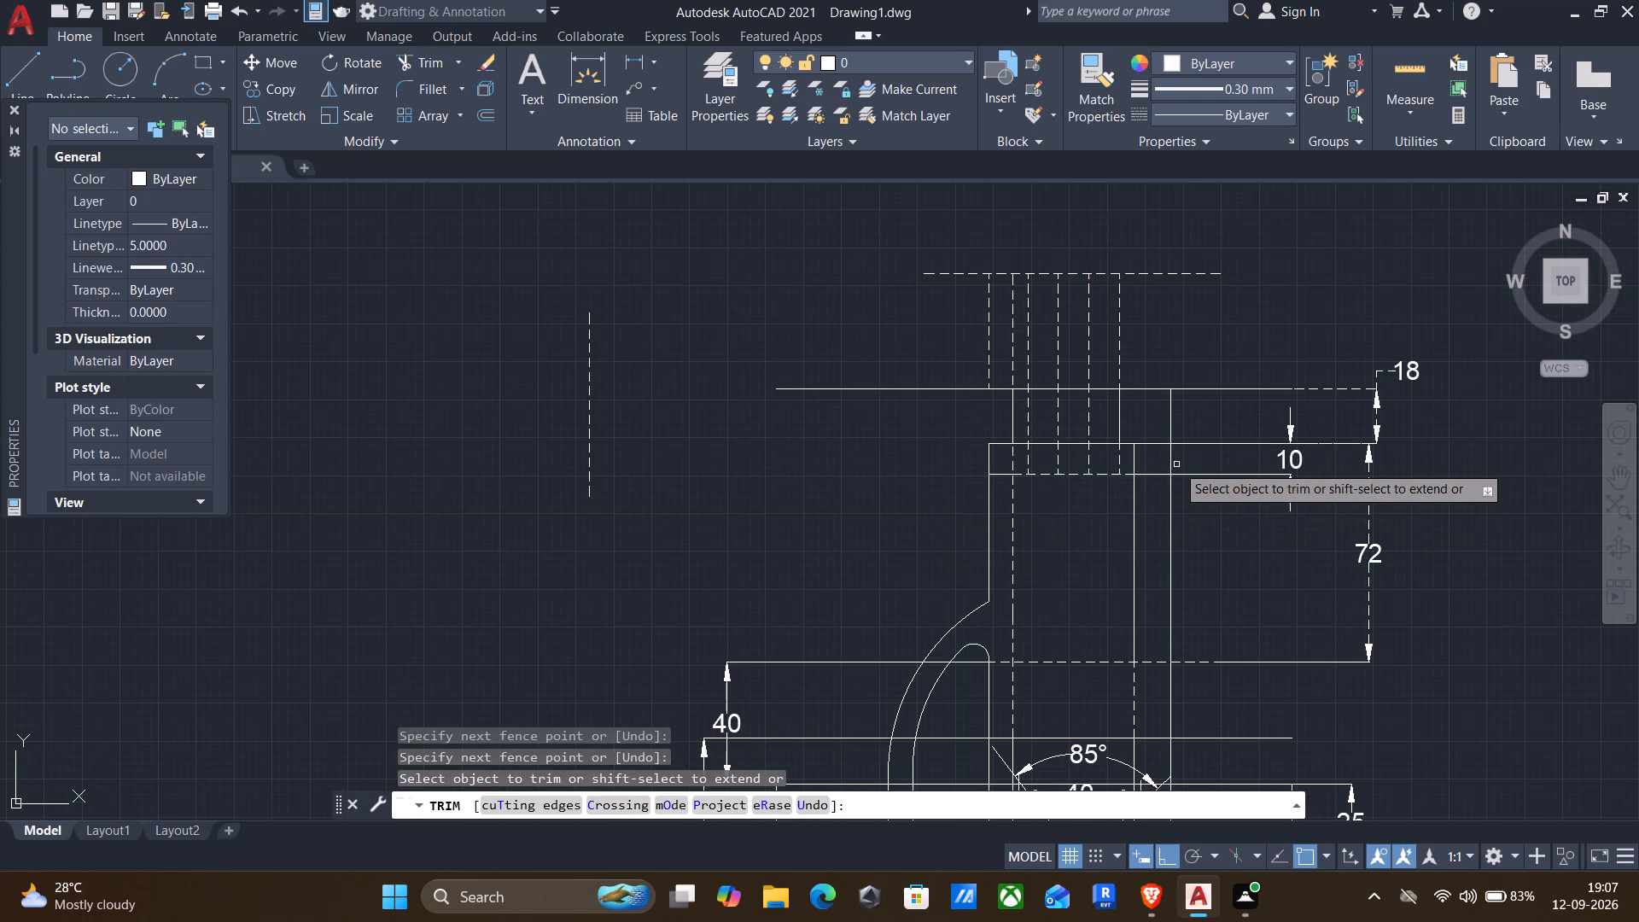
Trim away the outer right vertical and the right overhangs of the third and topmost solid horizontals.
scroll(1176, 464, up, 2)
drag(1176, 464, 1164, 367)
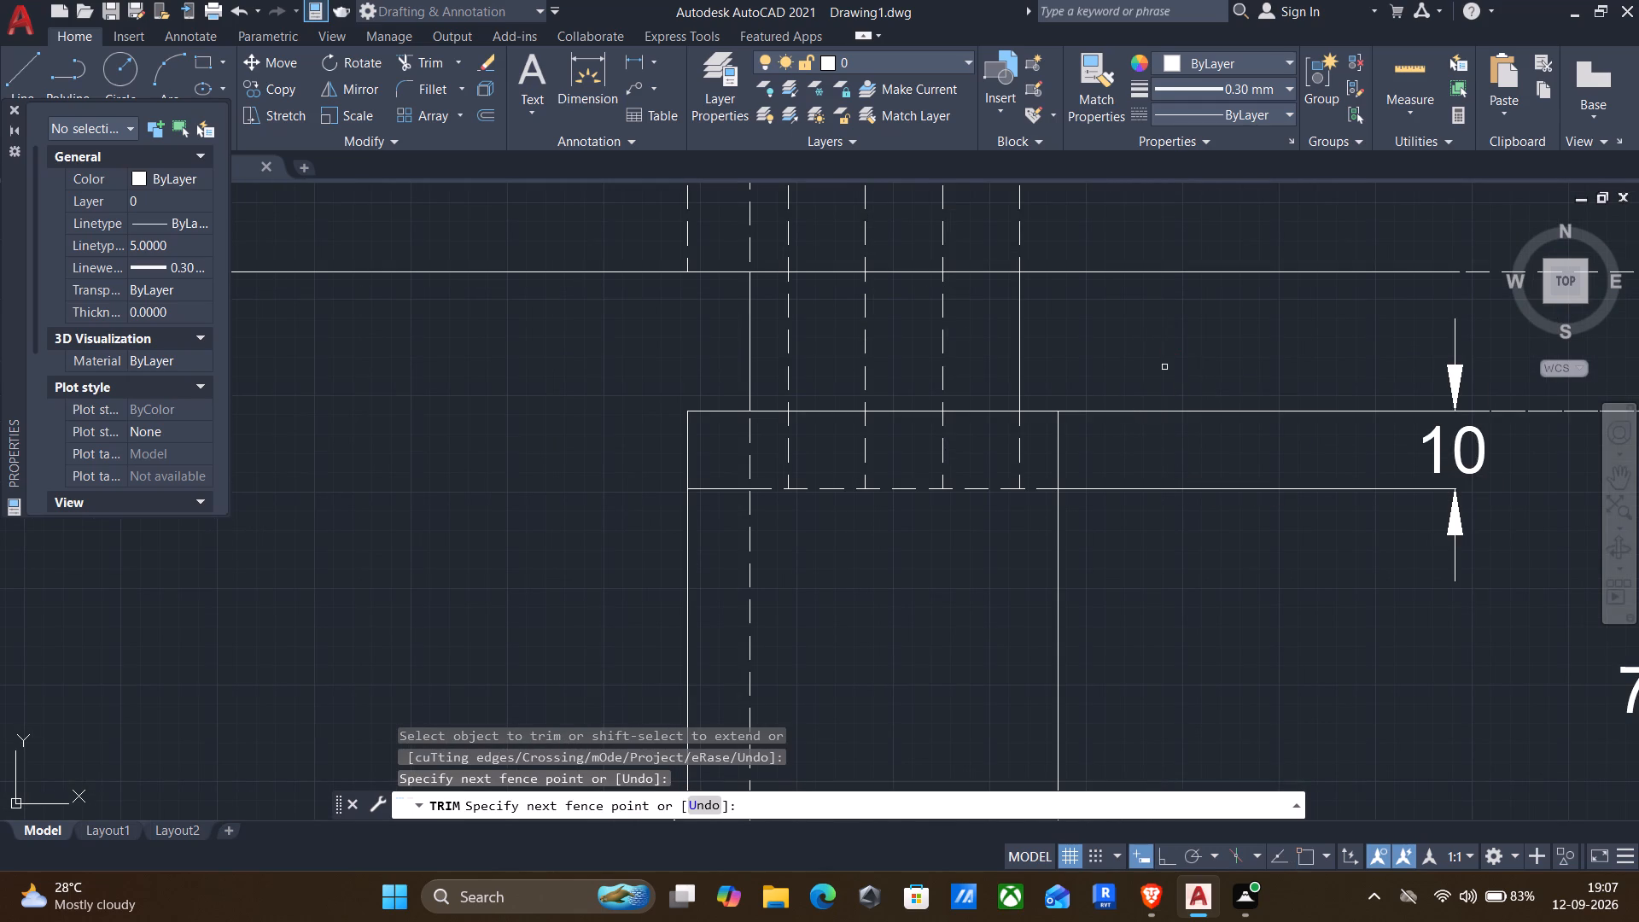
drag(1094, 476, 1115, 531)
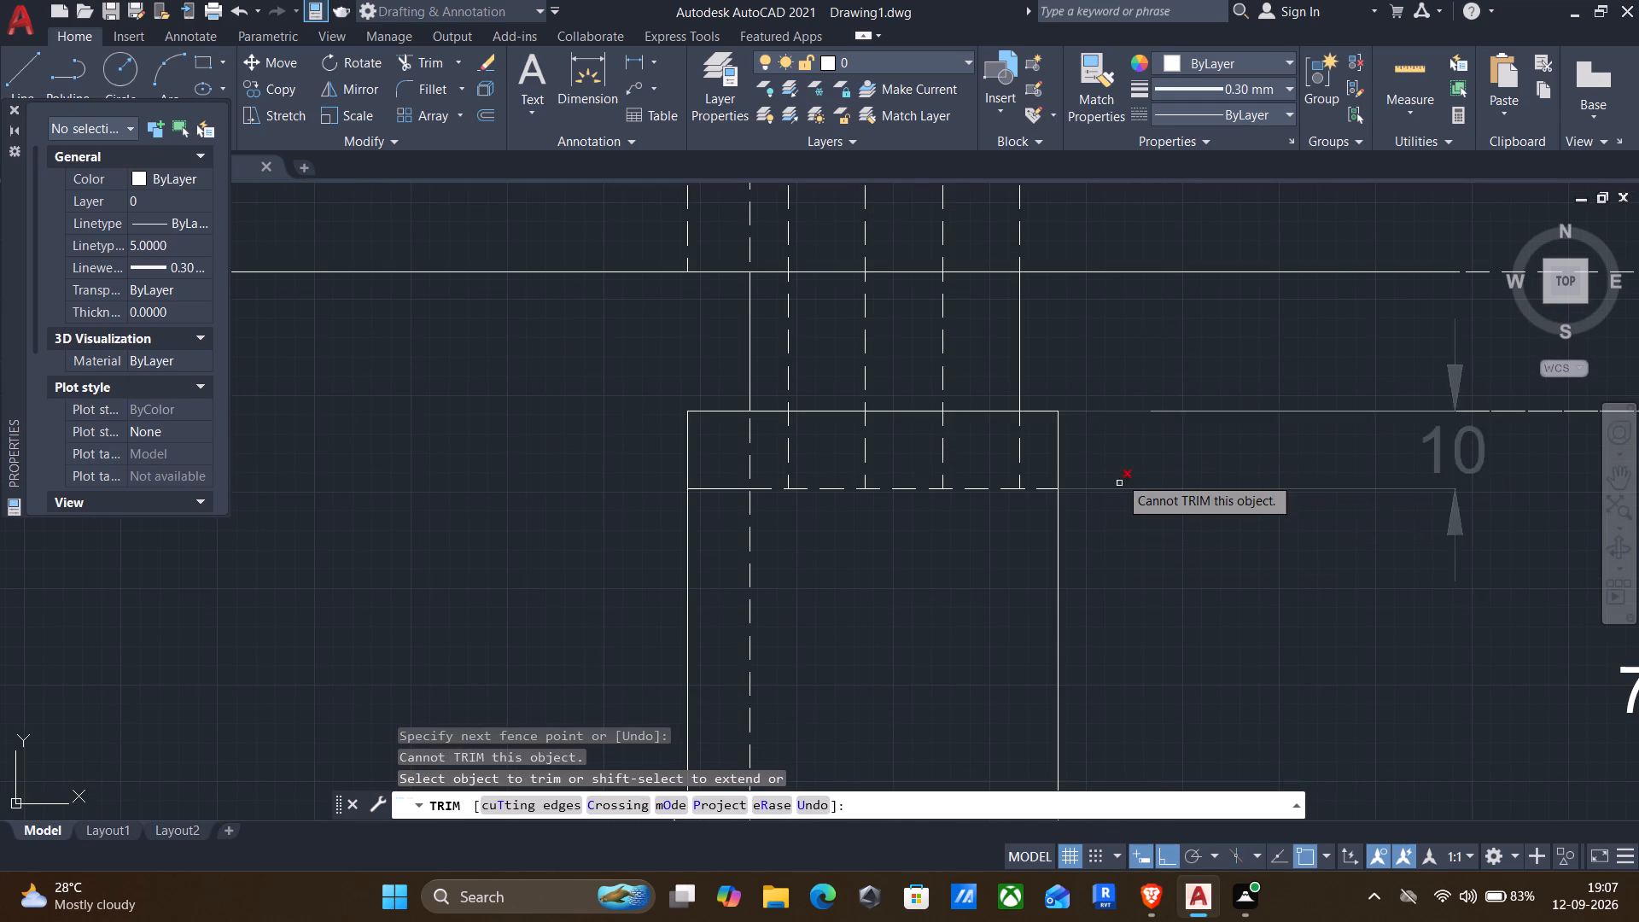
scroll(1111, 452, down, 1)
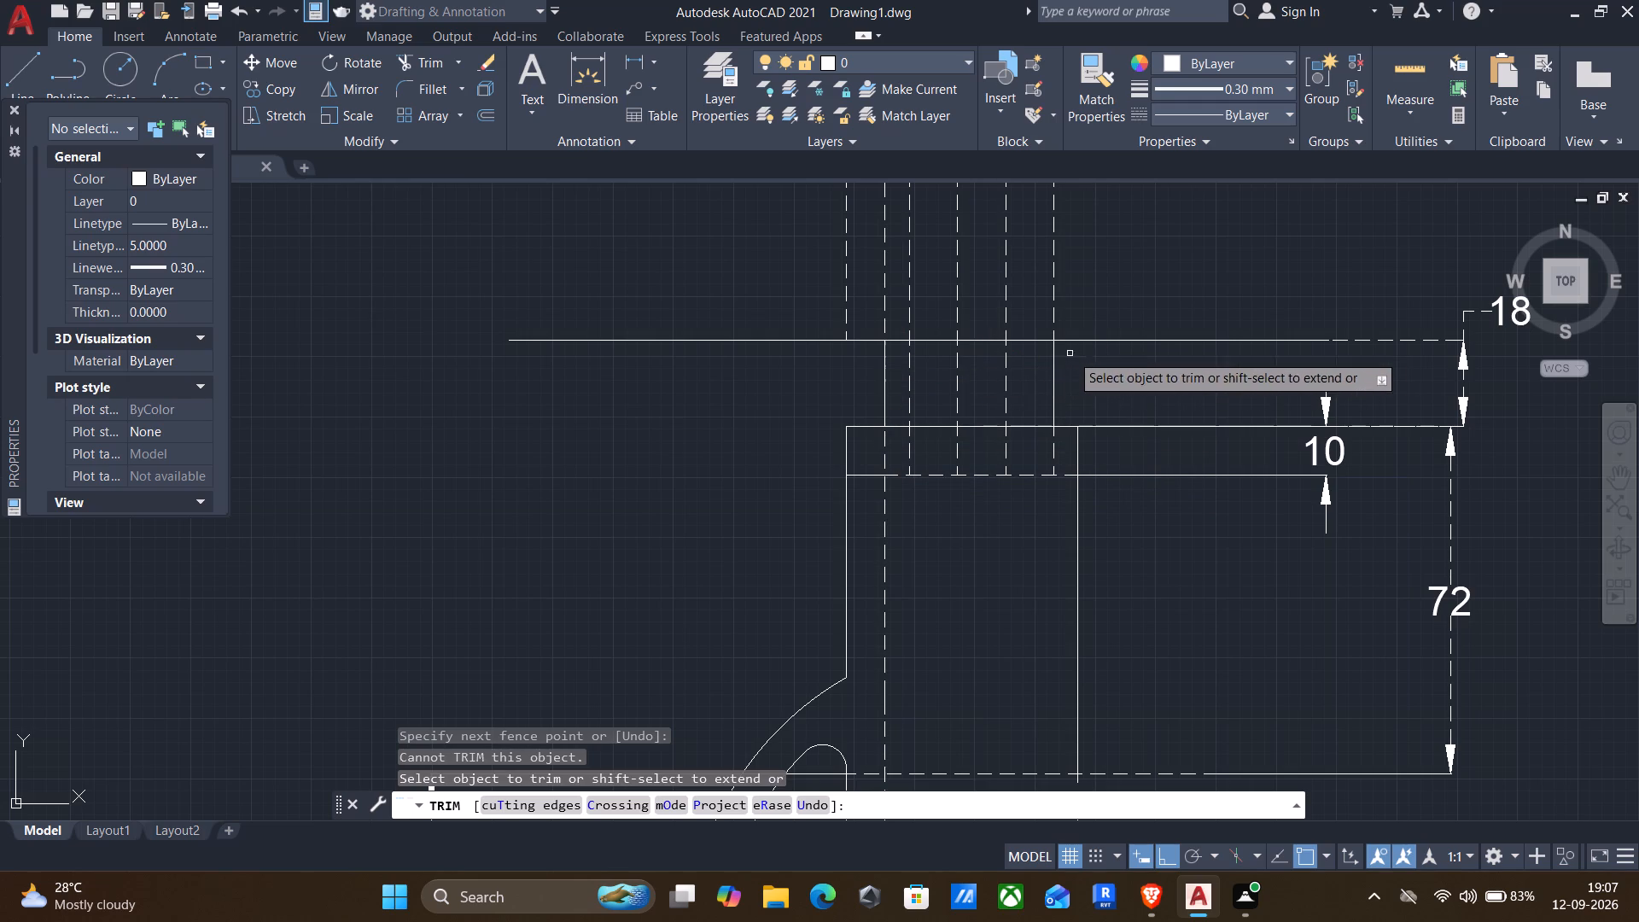
drag(1126, 315, 1145, 385)
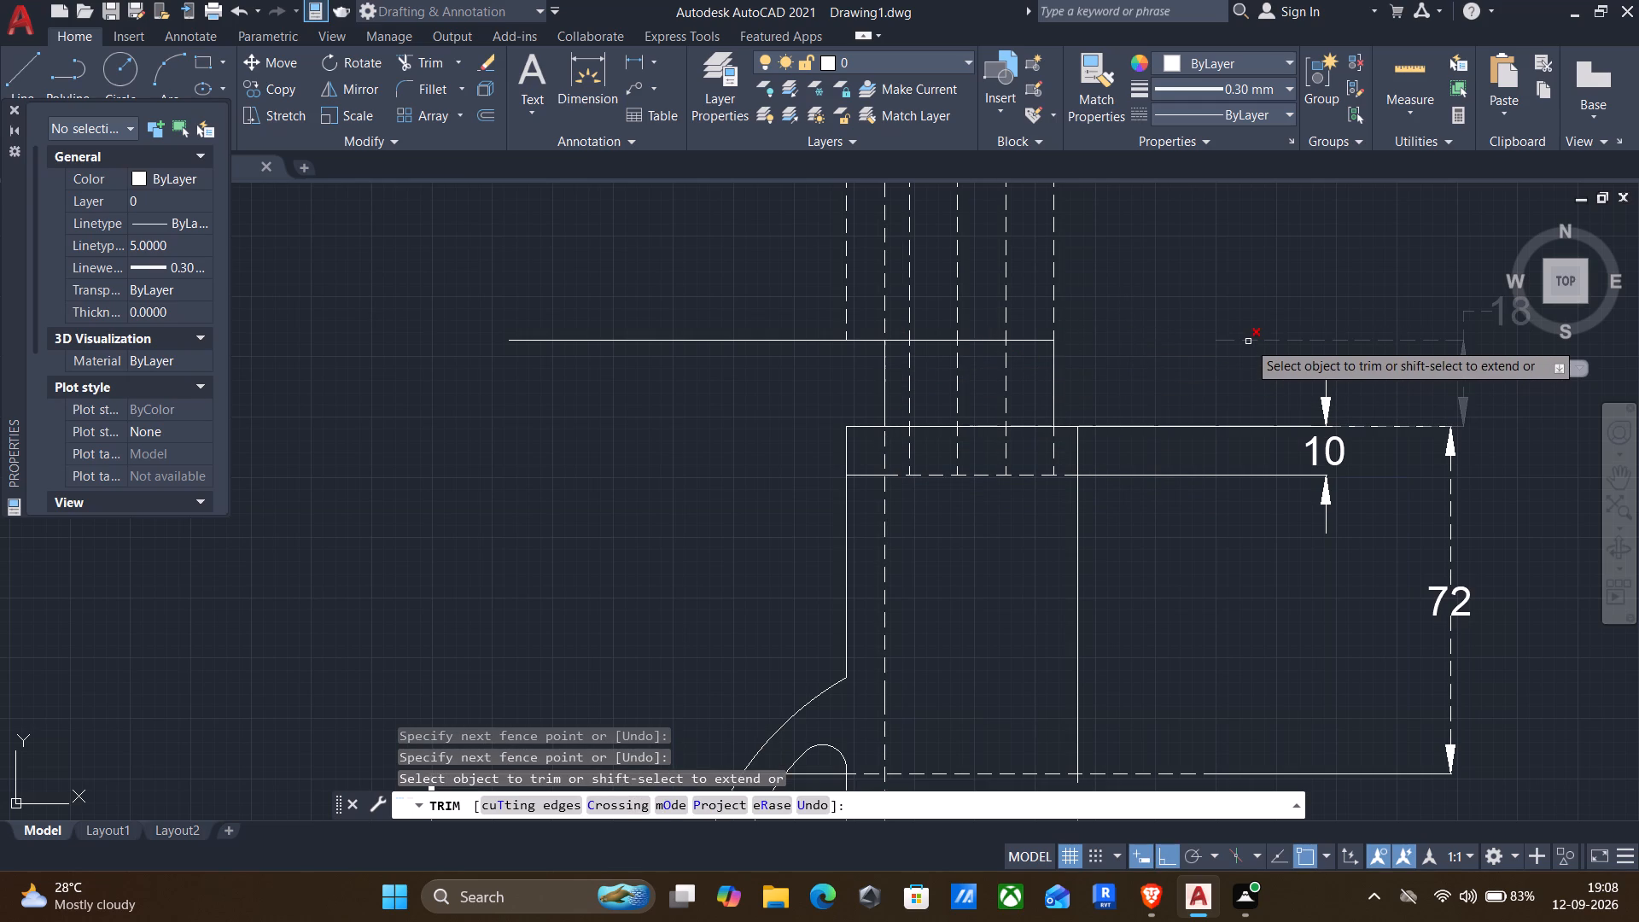
Remove the 18 dimension at the view's upper right with the Trim command.
click(1248, 341)
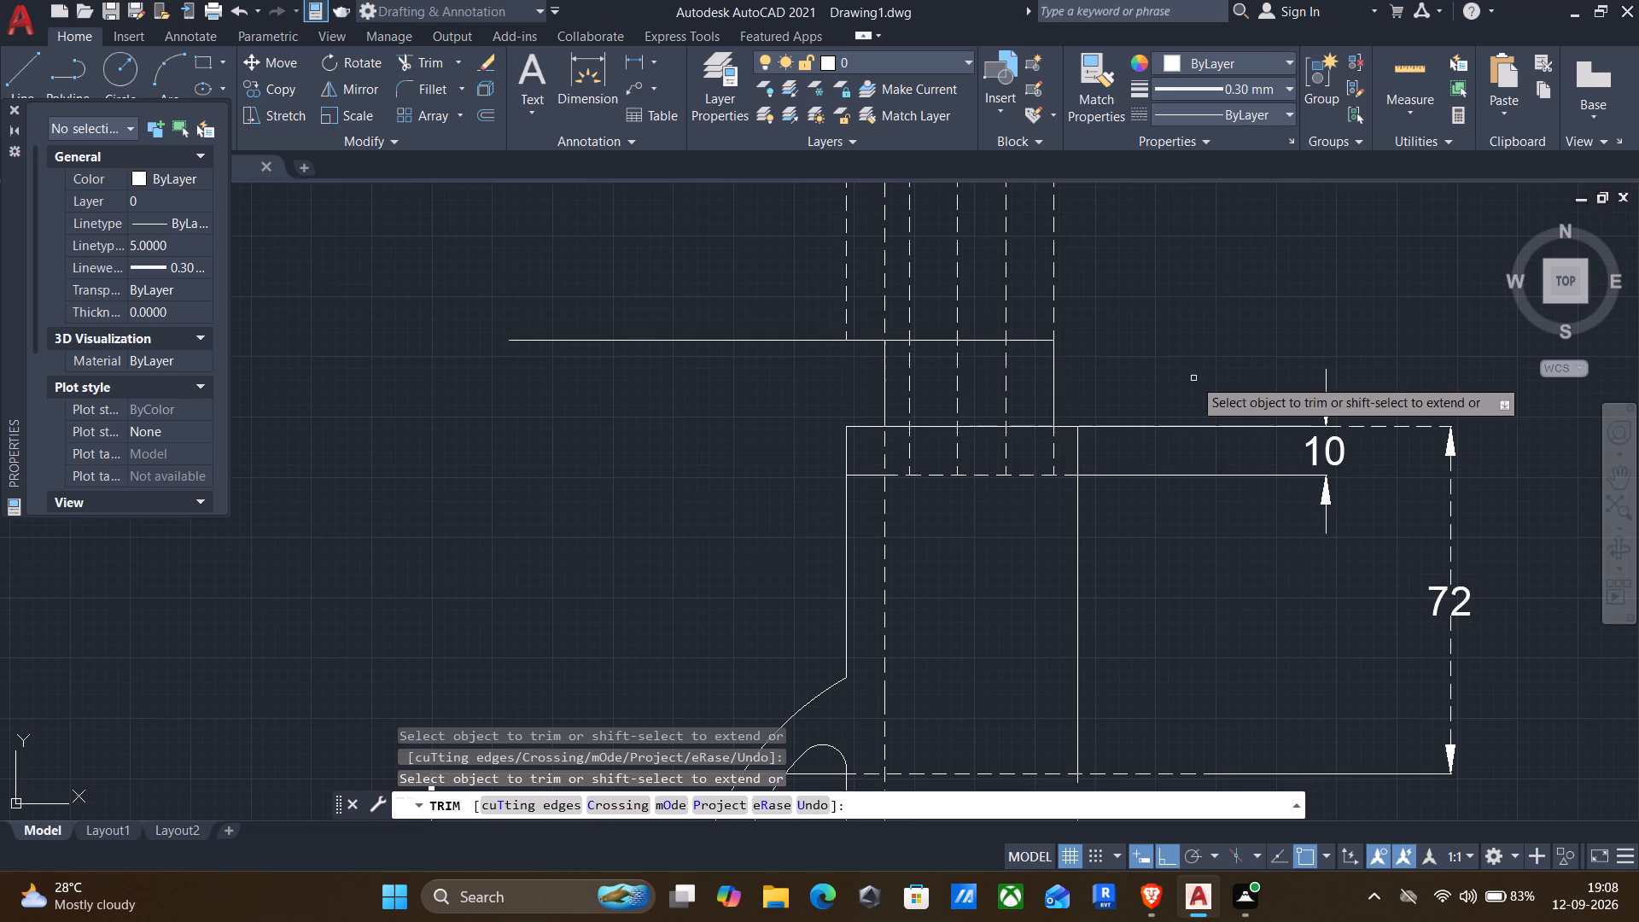
key(Escape)
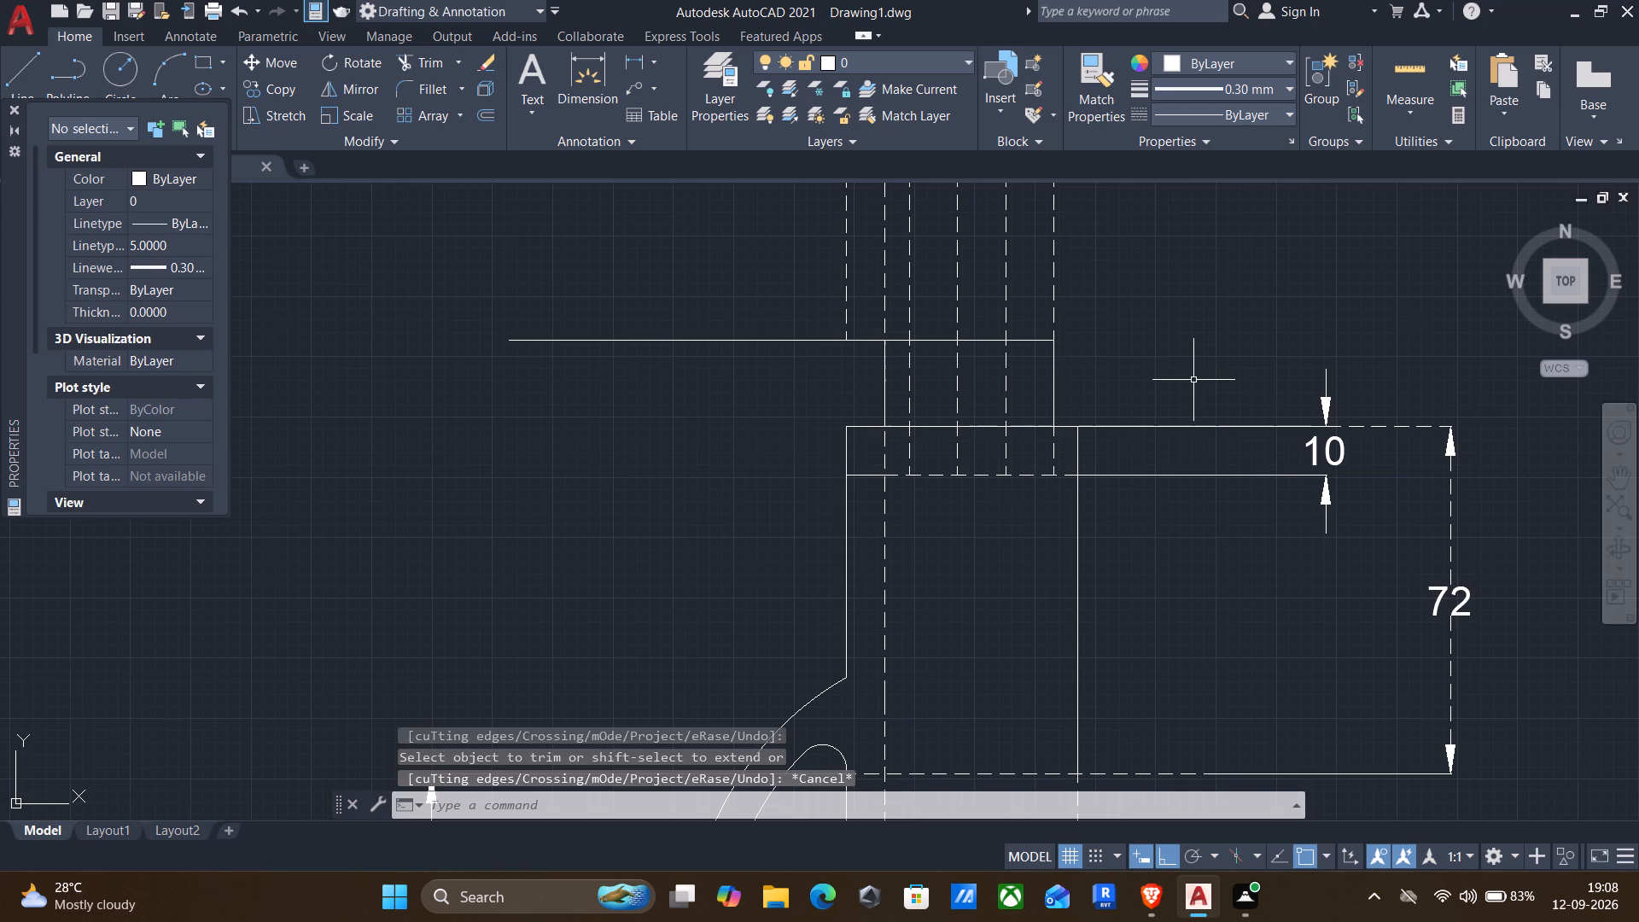
Add a horizontal linear dimension between the first and third short hidden verticals, placed above the topmost solid horizontal.
click(631, 57)
middle_drag(923, 406, 907, 432)
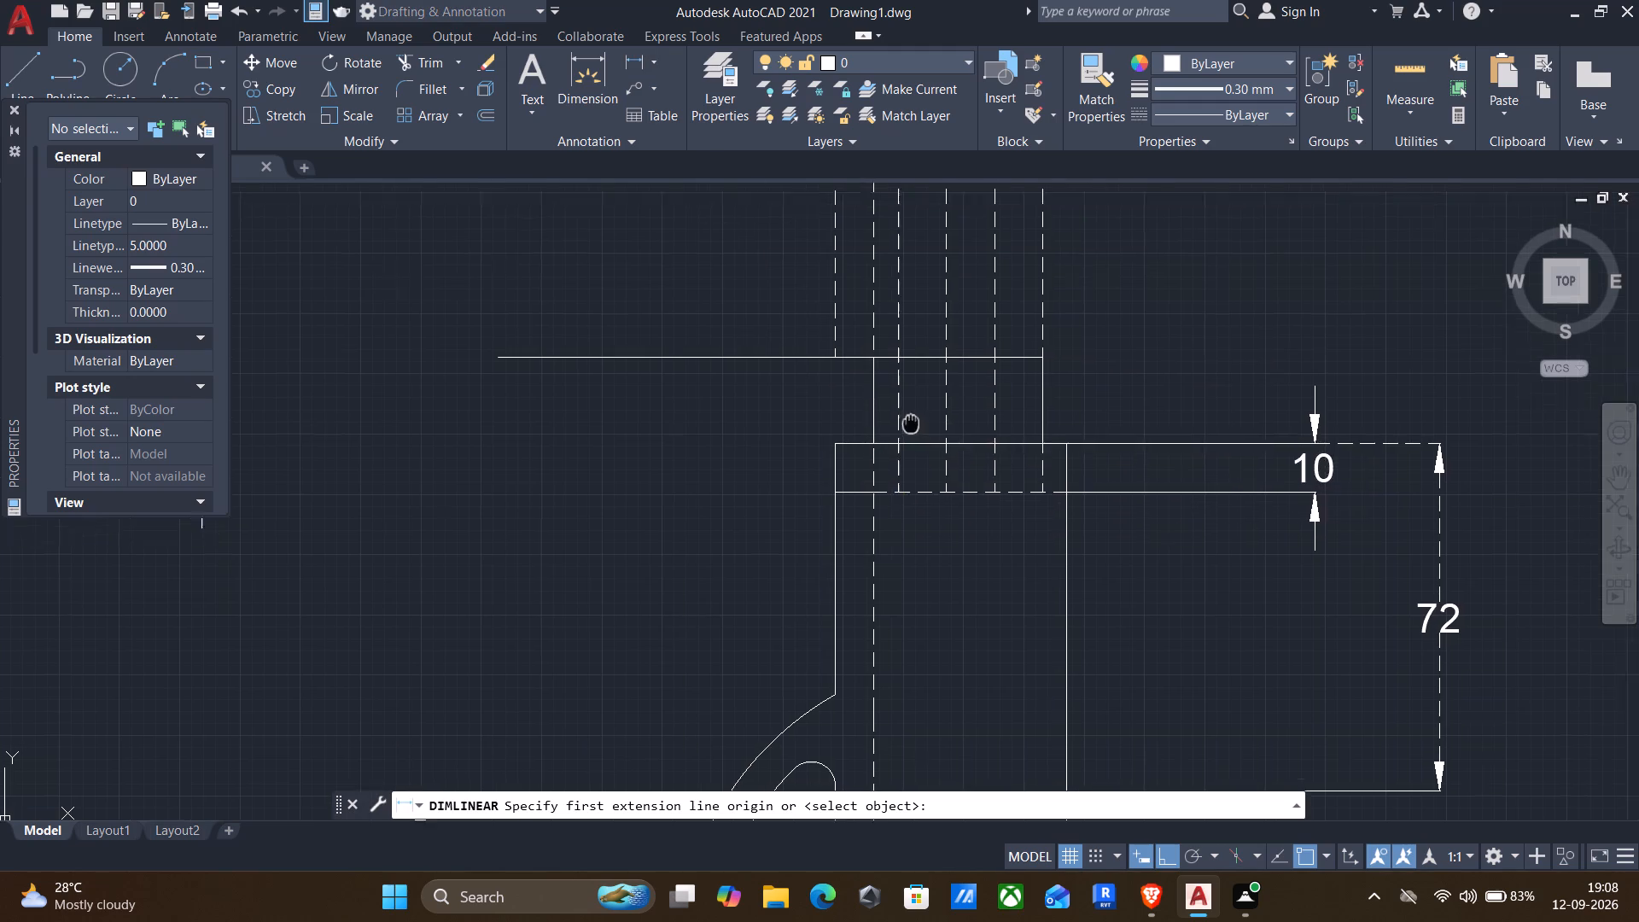
middle_drag(907, 432, 902, 561)
click(887, 503)
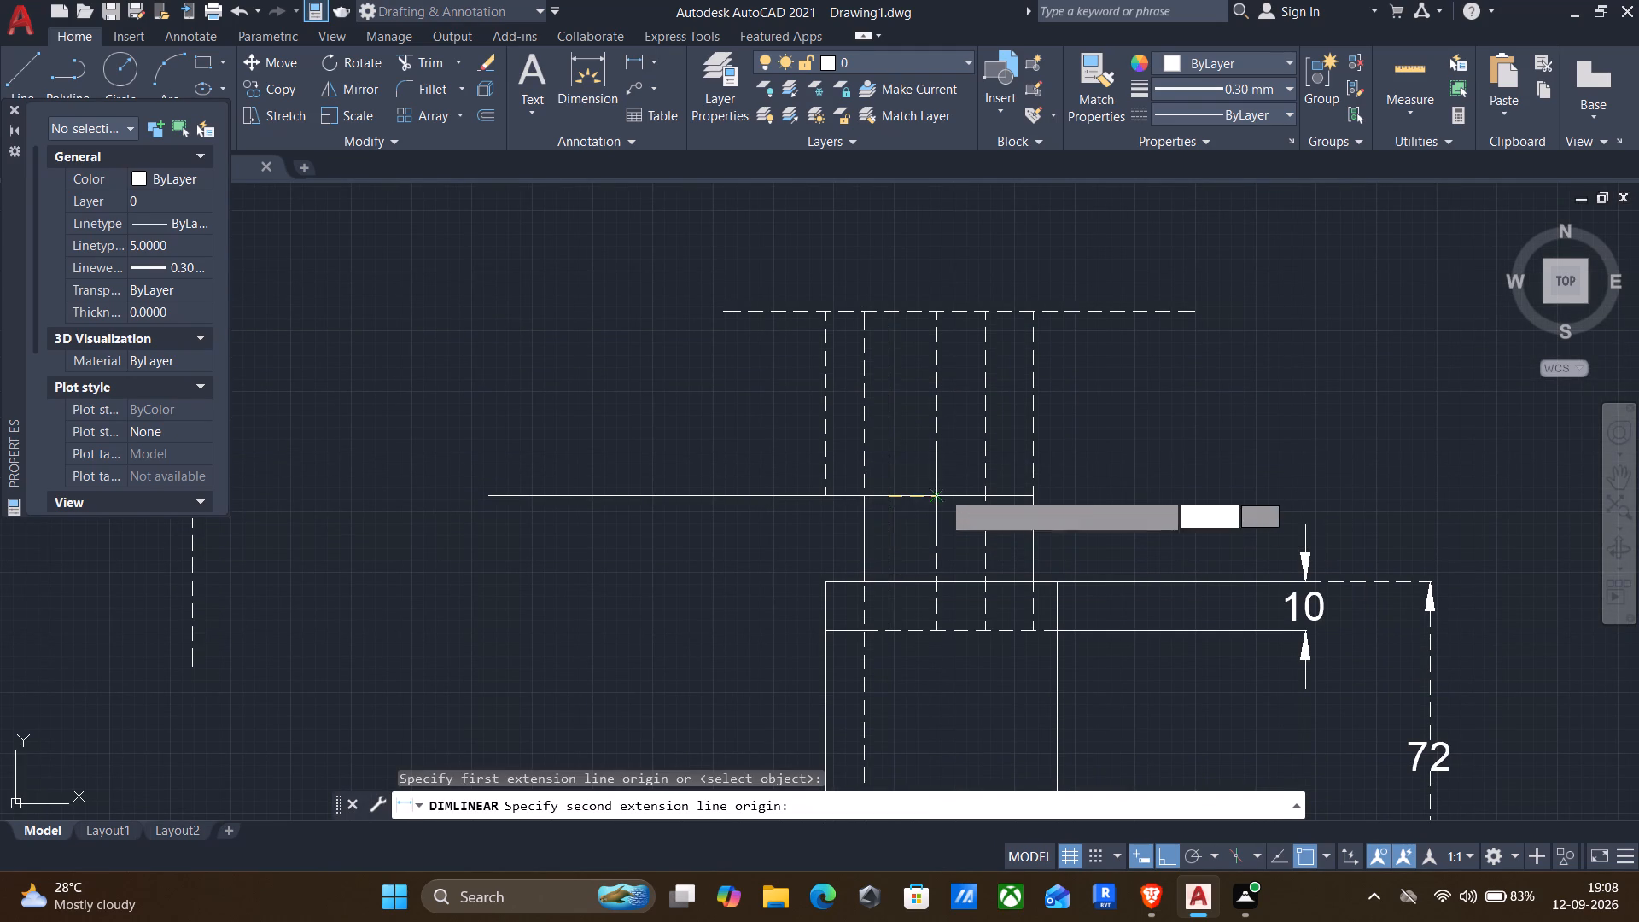
click(983, 500)
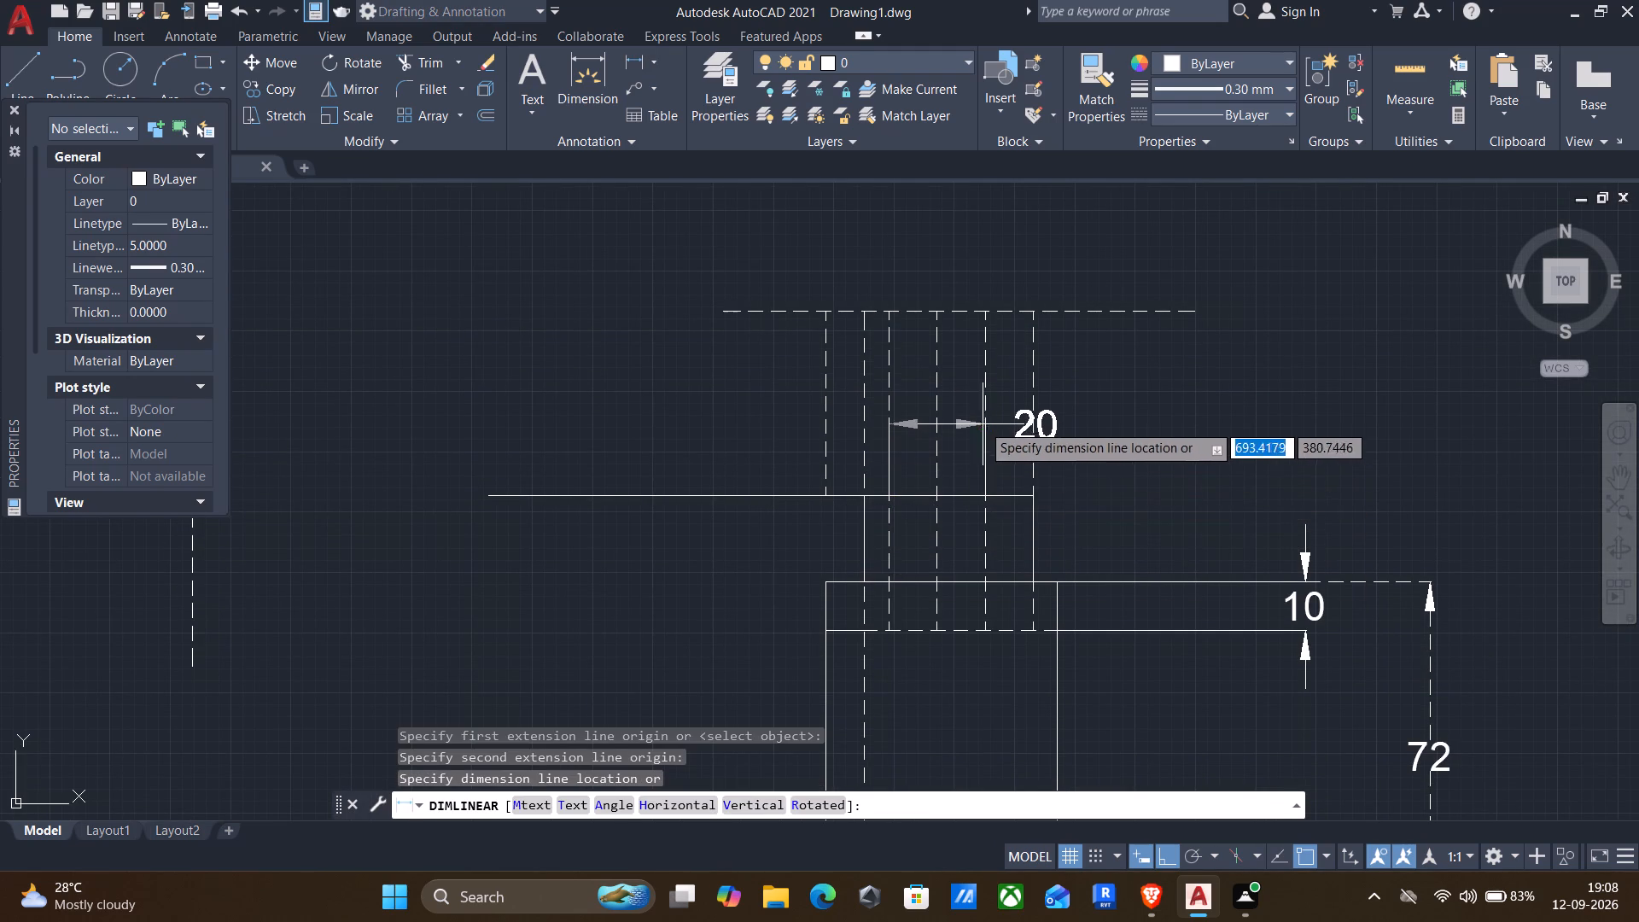
click(977, 401)
Add a horizontal linear dimension between the first and fourth short hidden verticals, placed above the 20 dimension.
key(Return)
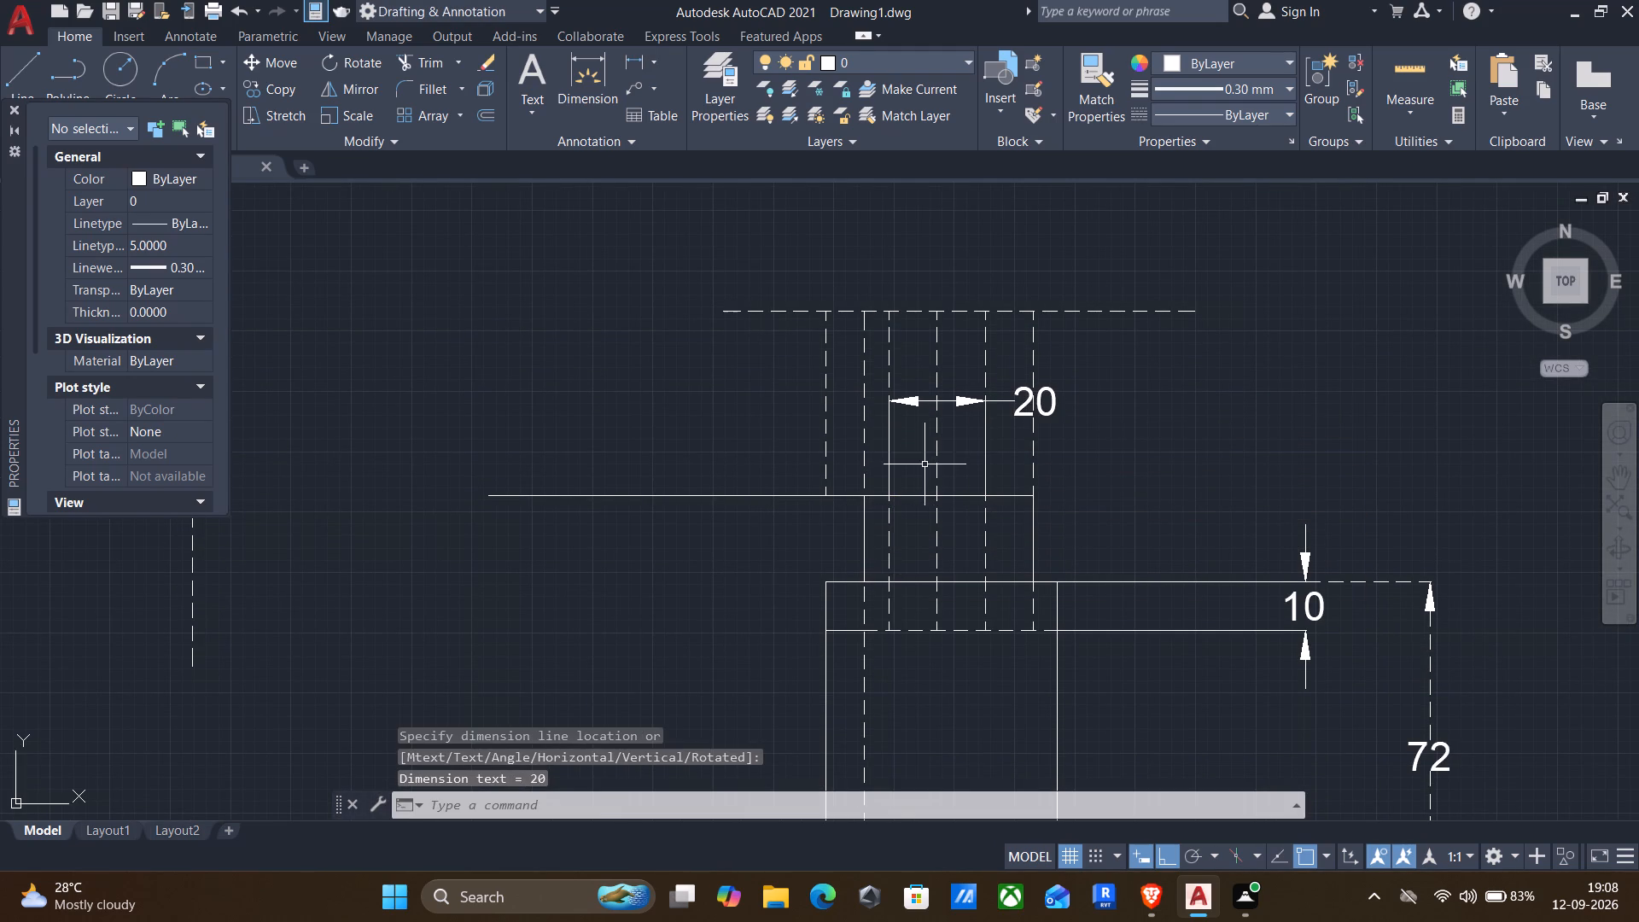
click(886, 502)
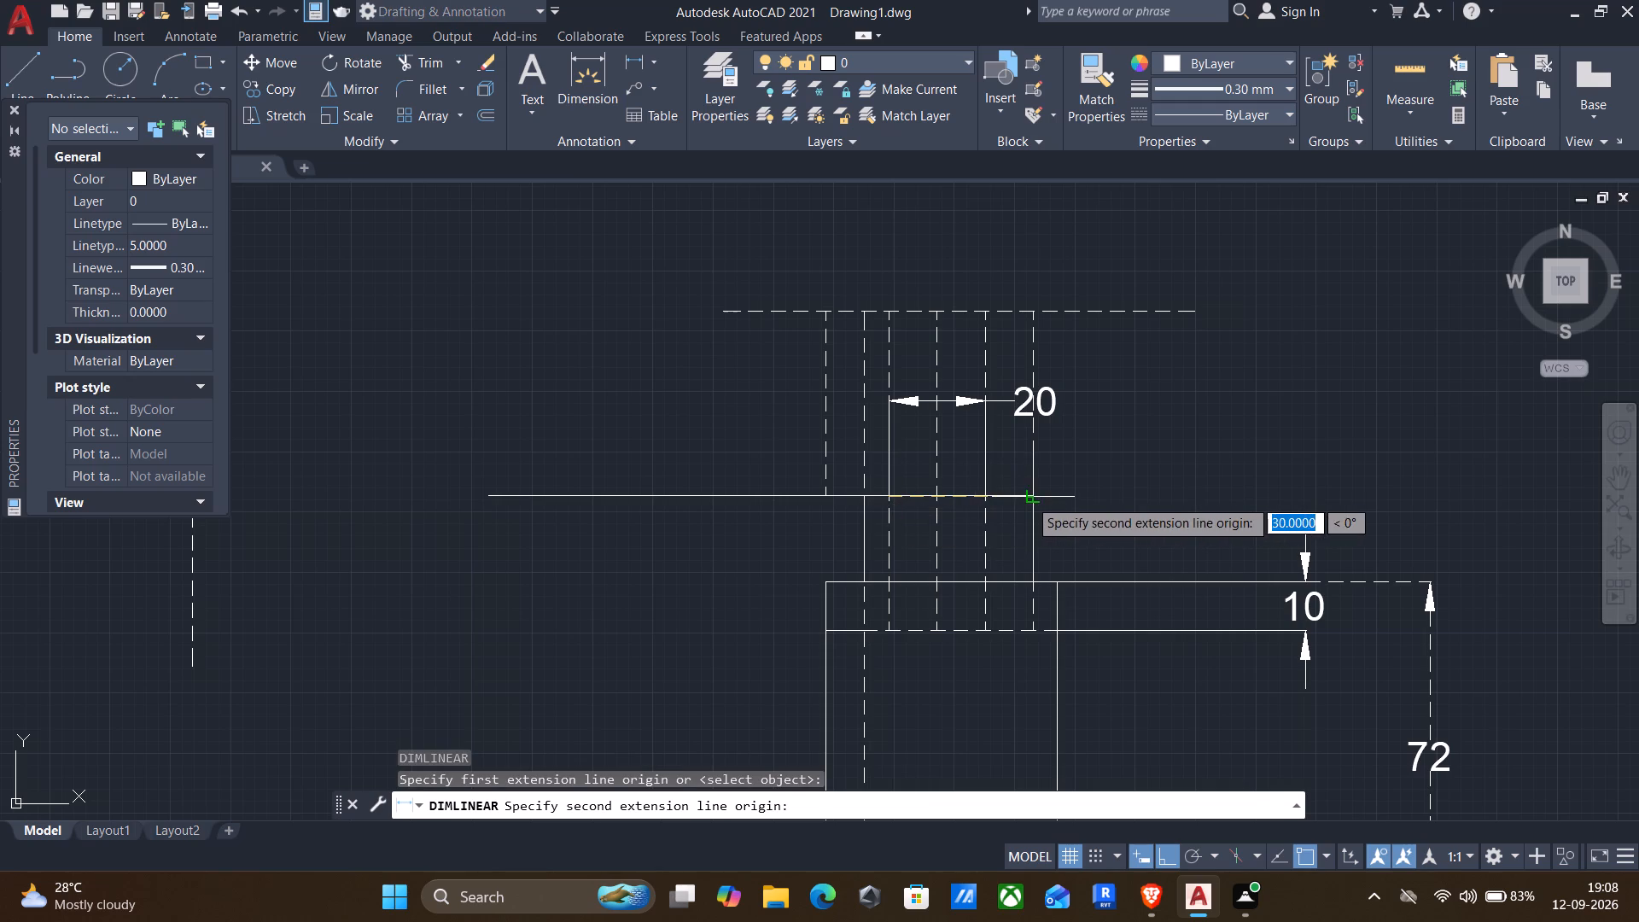
click(1029, 499)
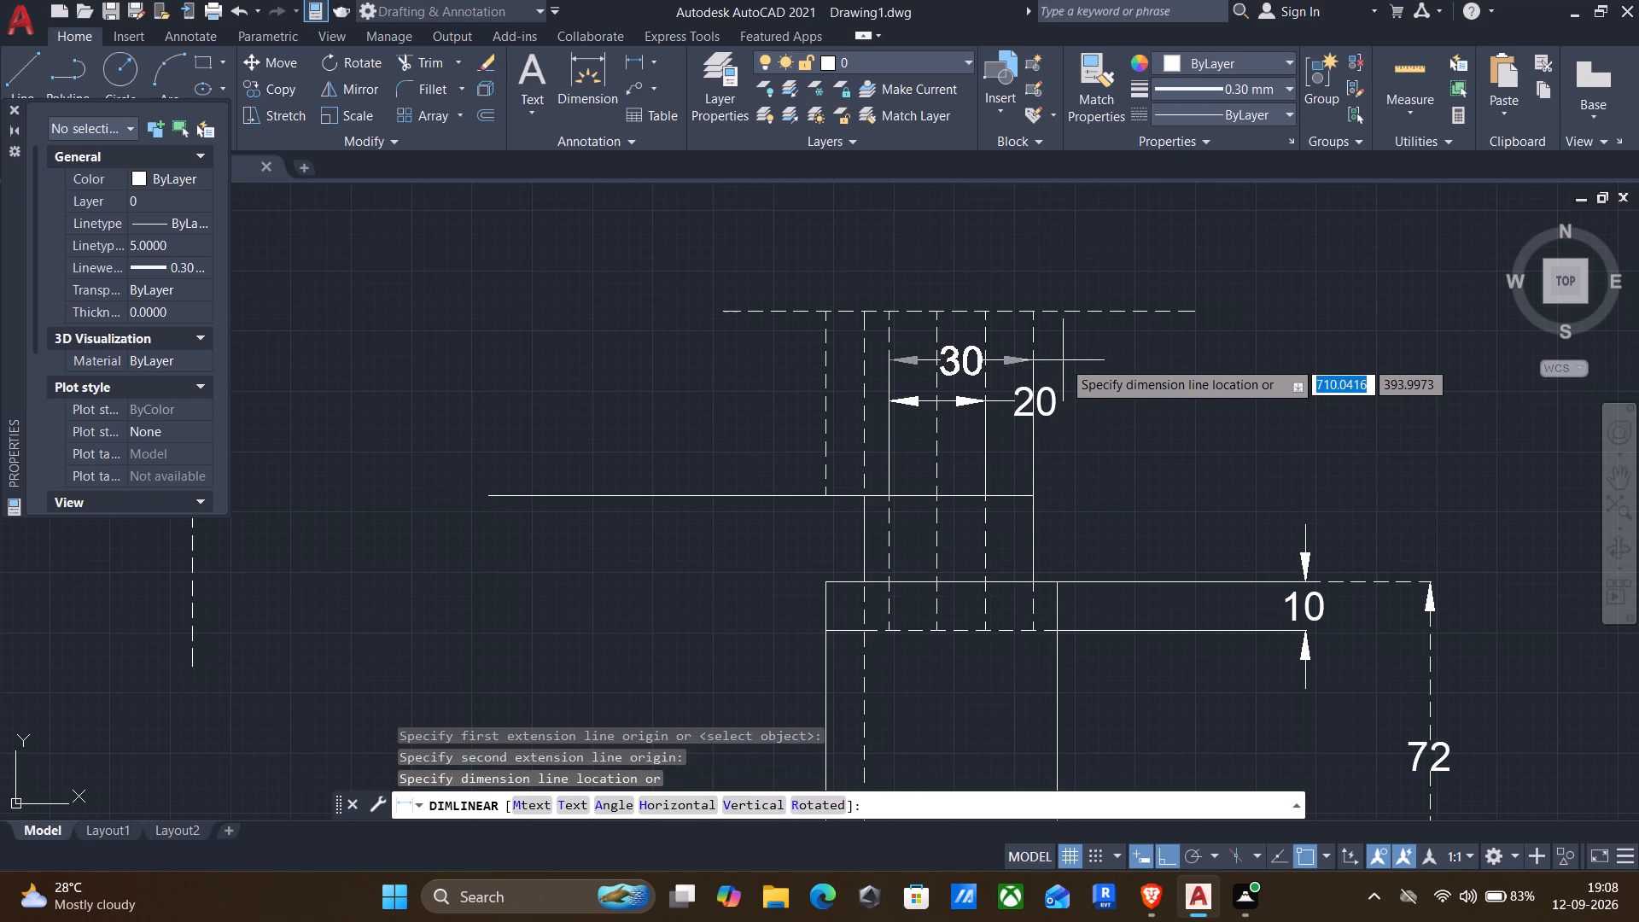
click(1063, 360)
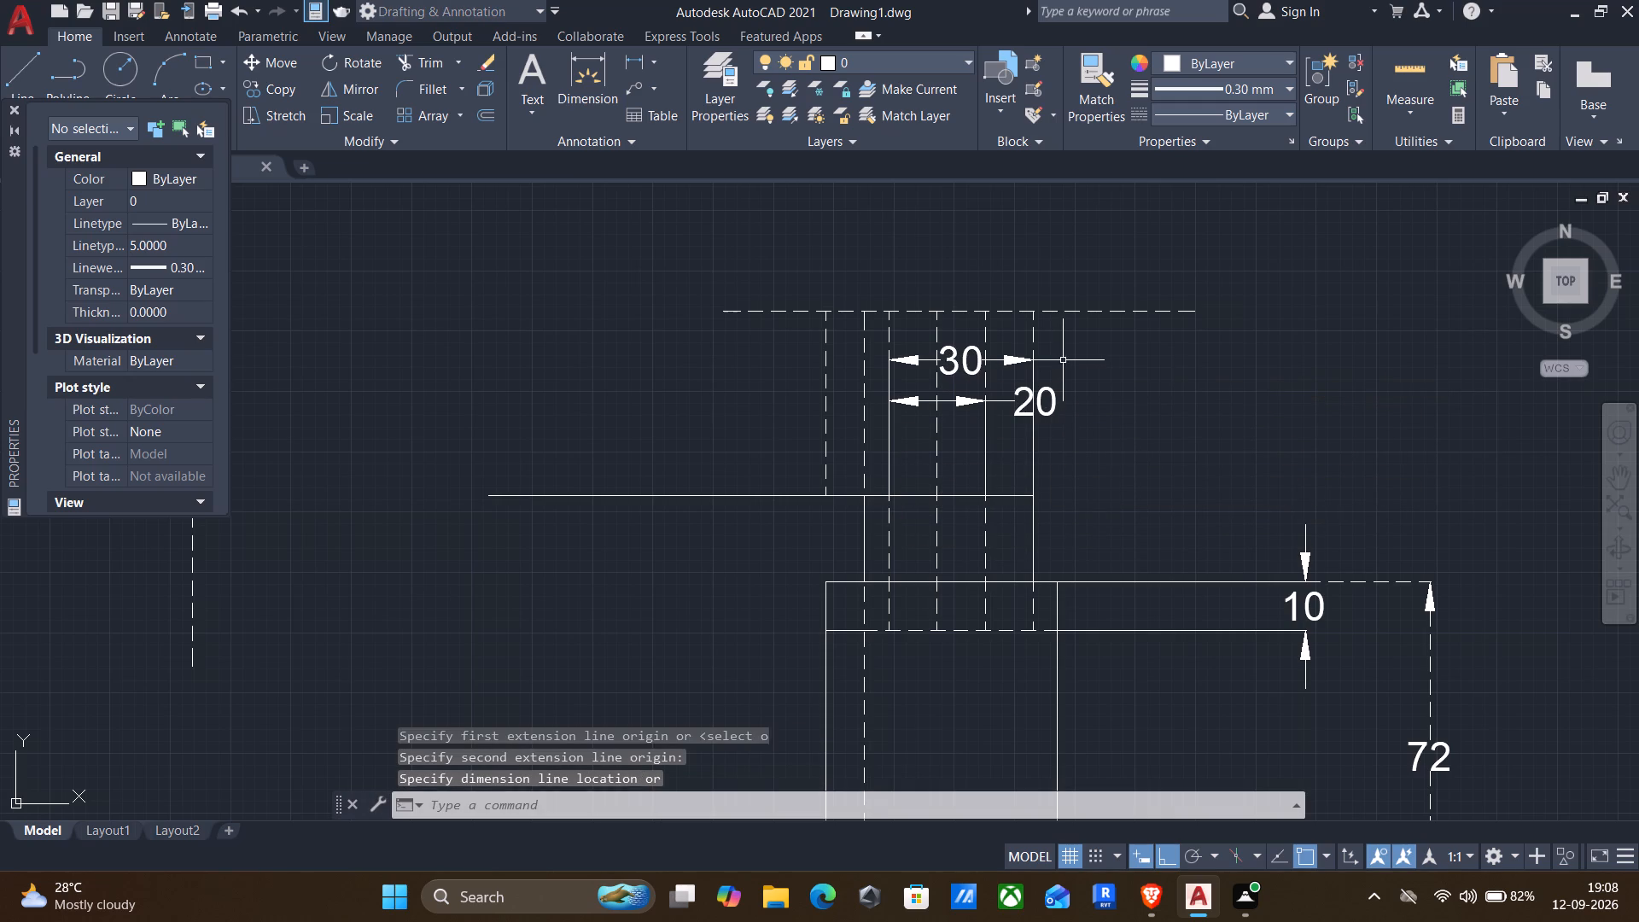
Trim away the hidden verticals above the topmost solid horizontal, together with the dashed horizontal line across their tops.
key(t)
key(r)
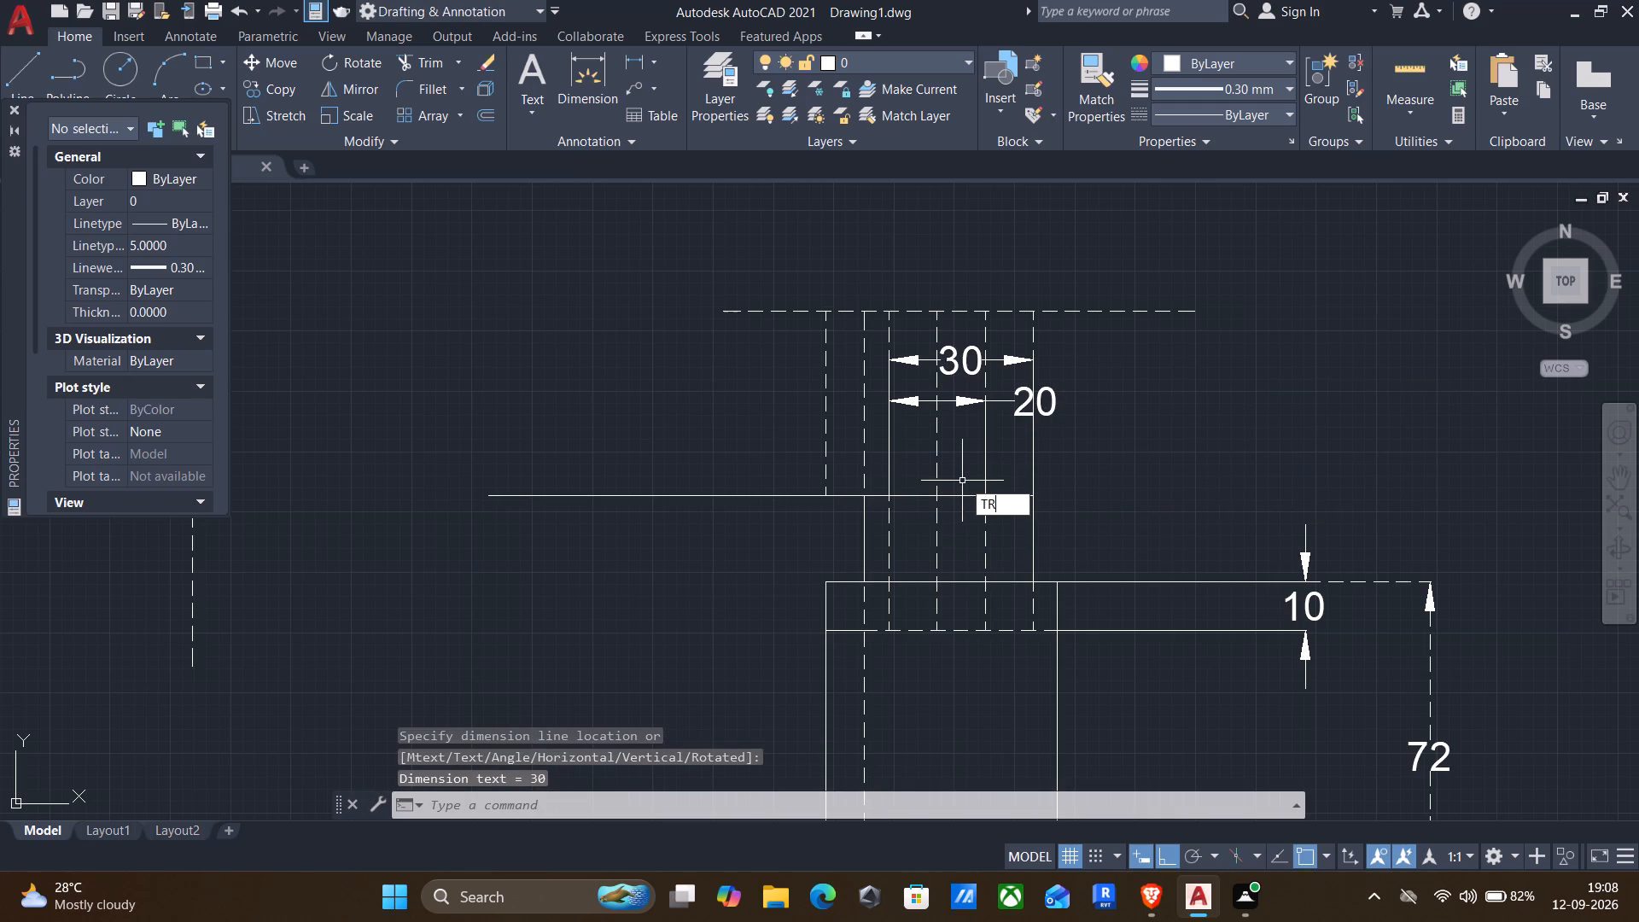
key(Return)
drag(869, 458, 851, 461)
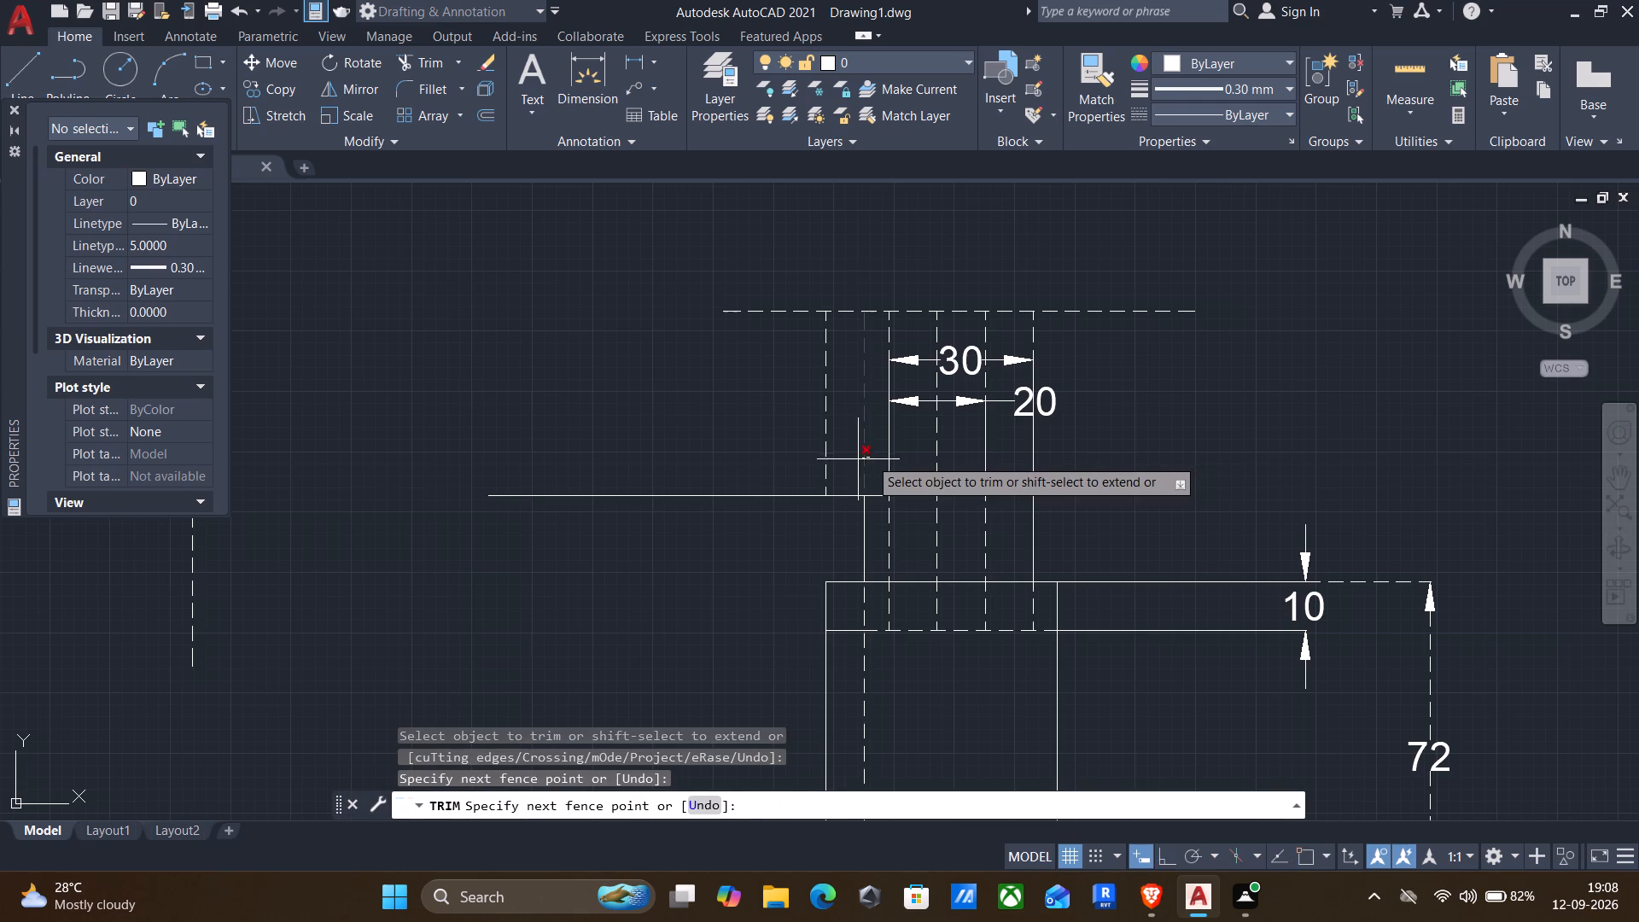
drag(851, 461, 797, 464)
click(942, 458)
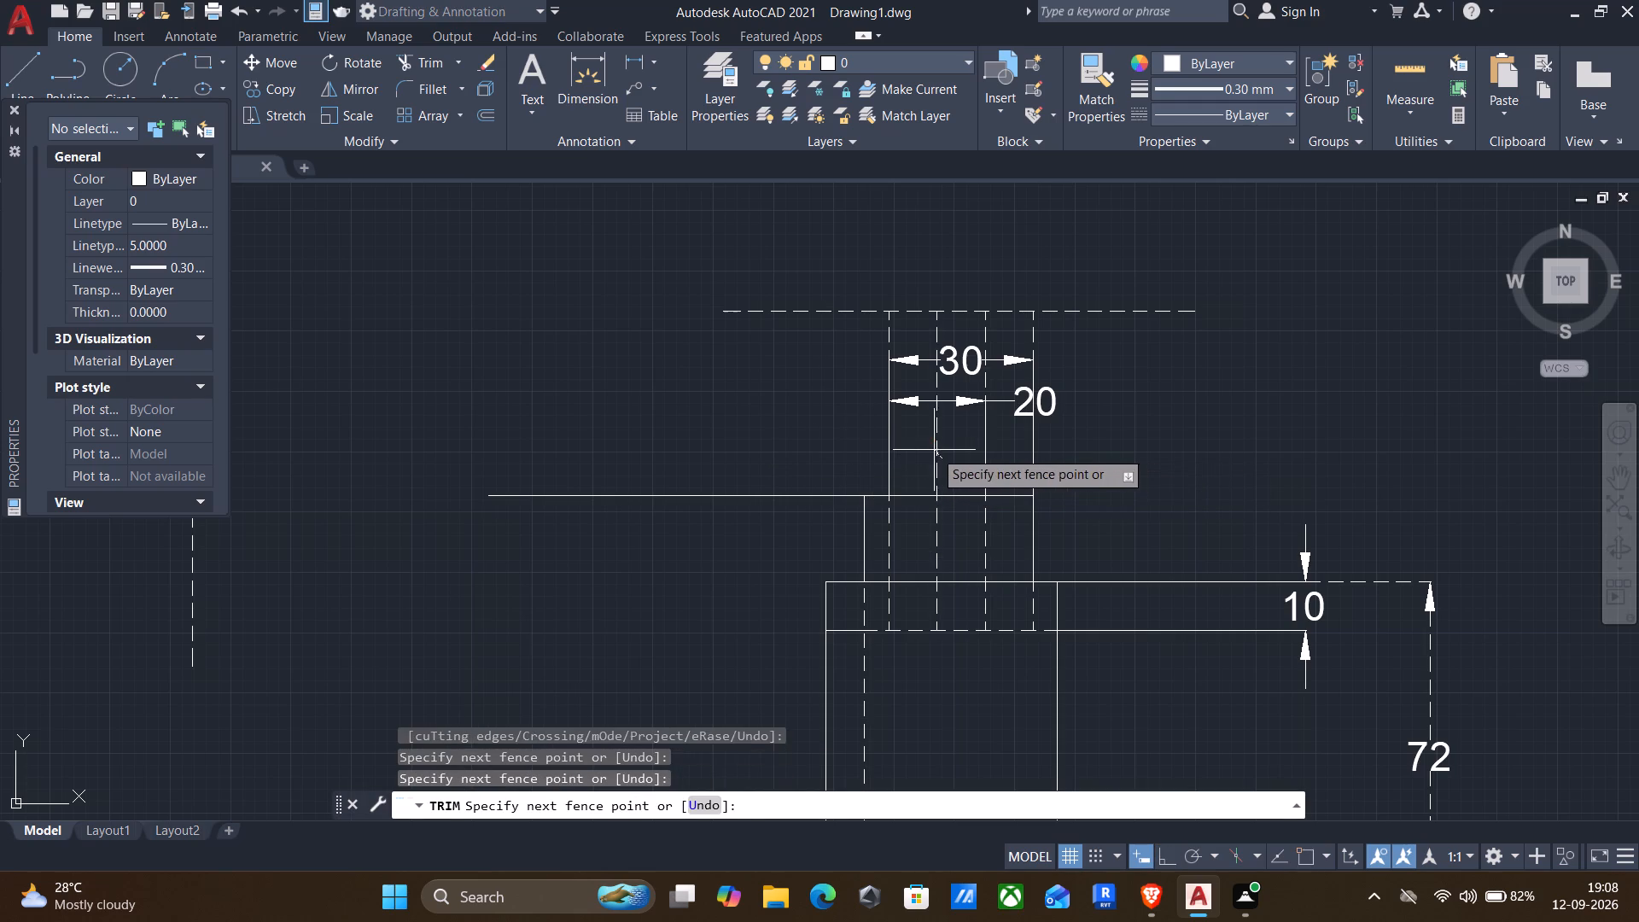
click(923, 450)
drag(925, 328, 904, 263)
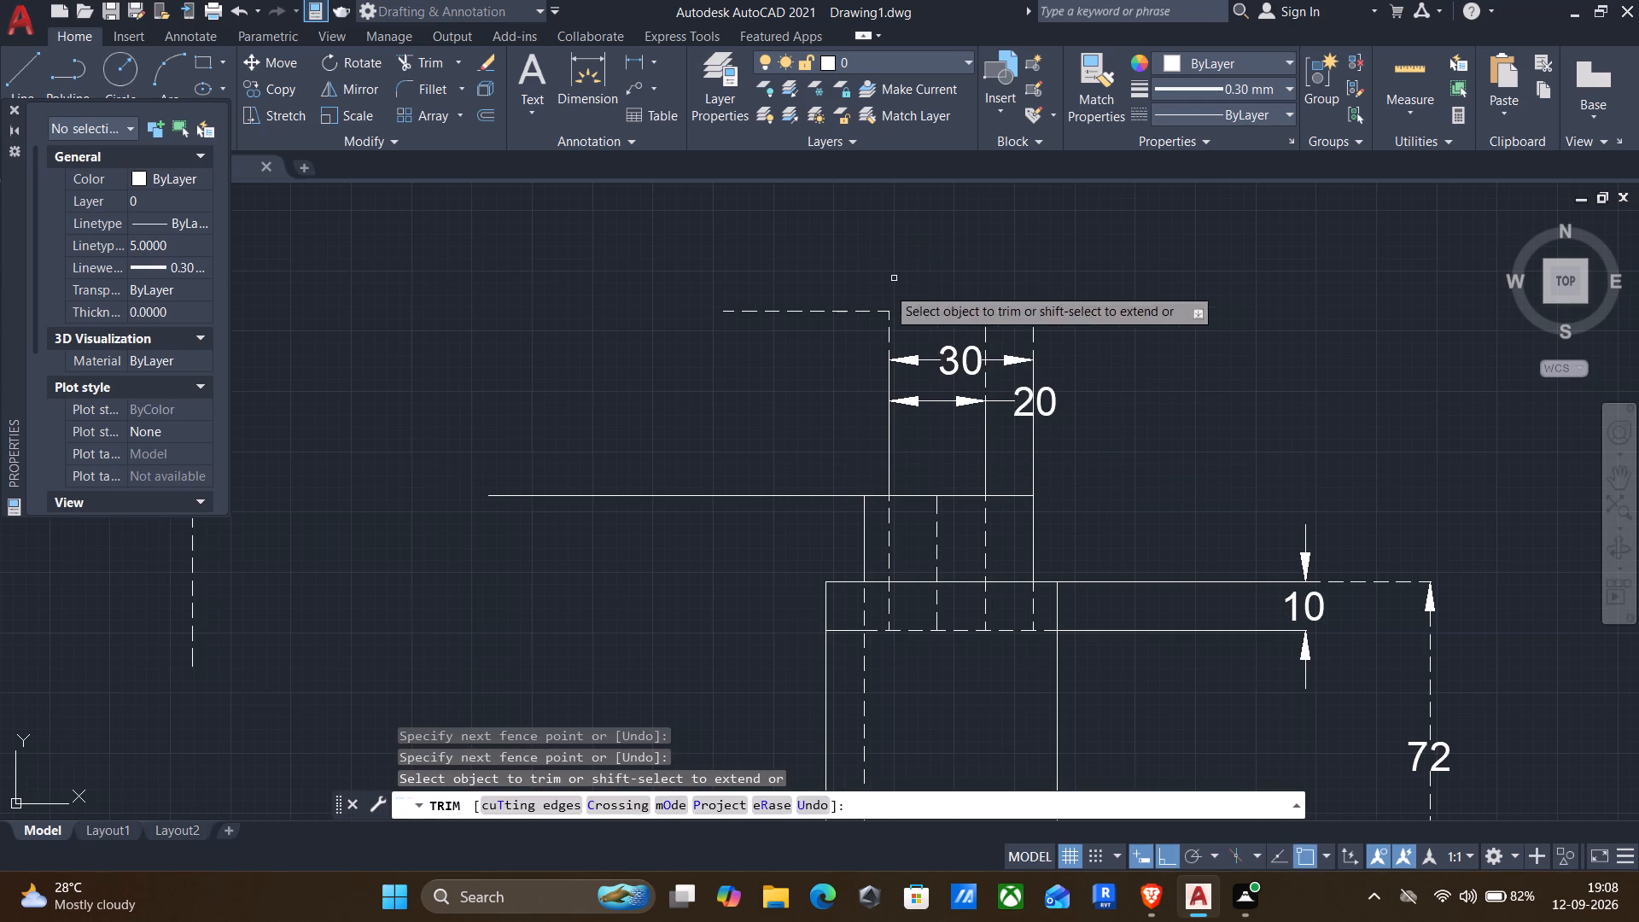
drag(828, 348, 856, 258)
drag(884, 327, 898, 327)
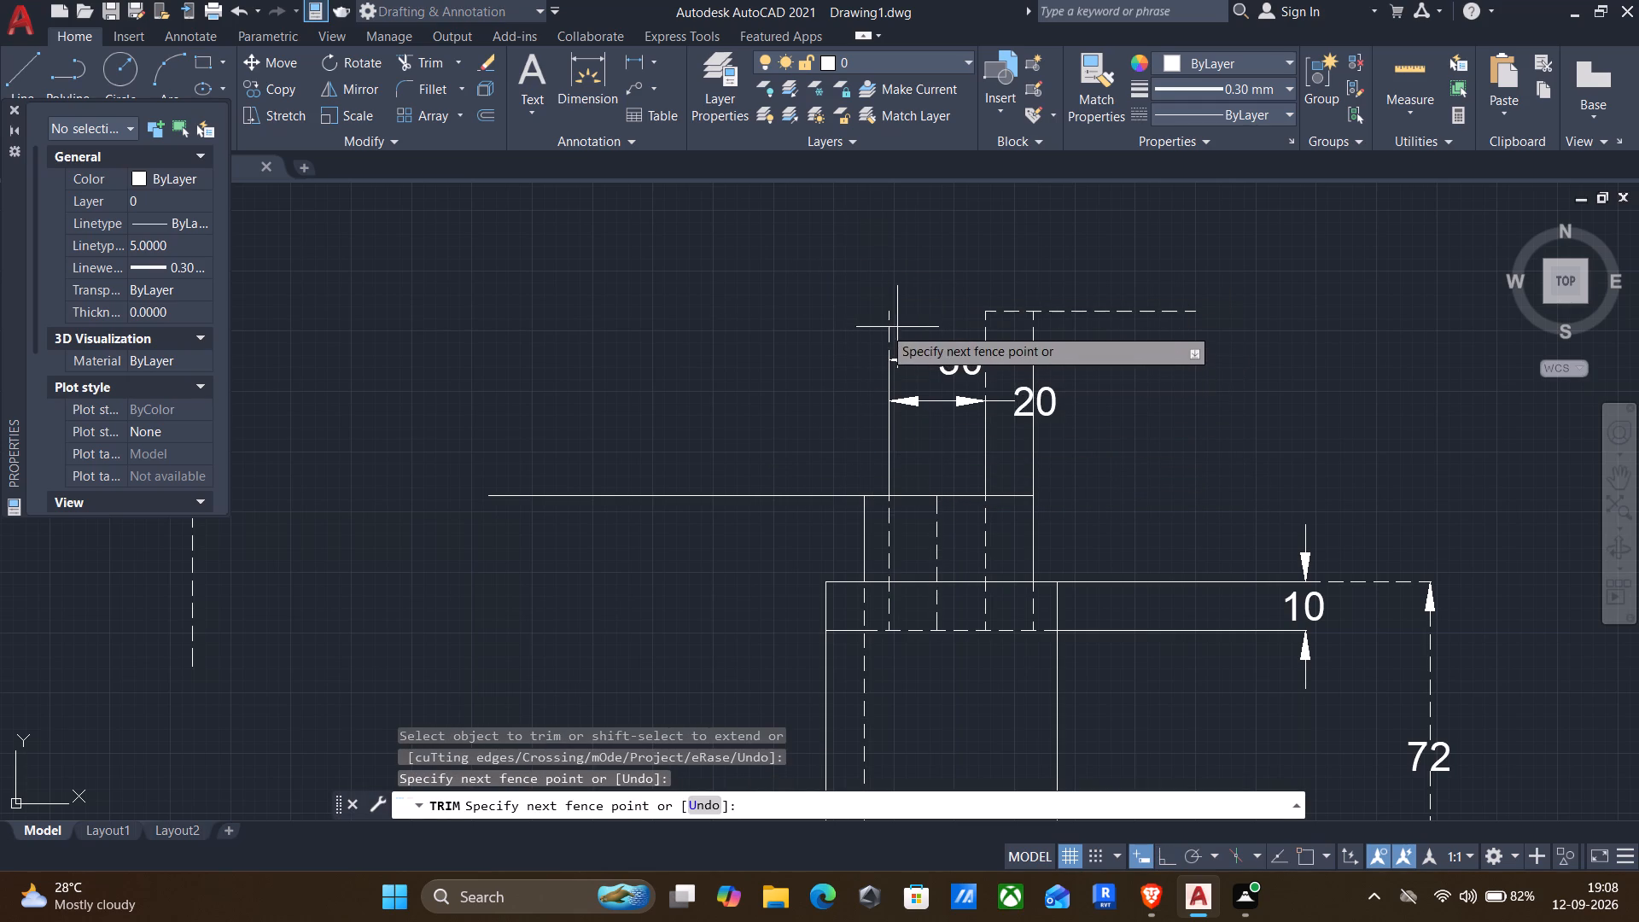
drag(898, 327, 1067, 328)
drag(1067, 328, 1012, 270)
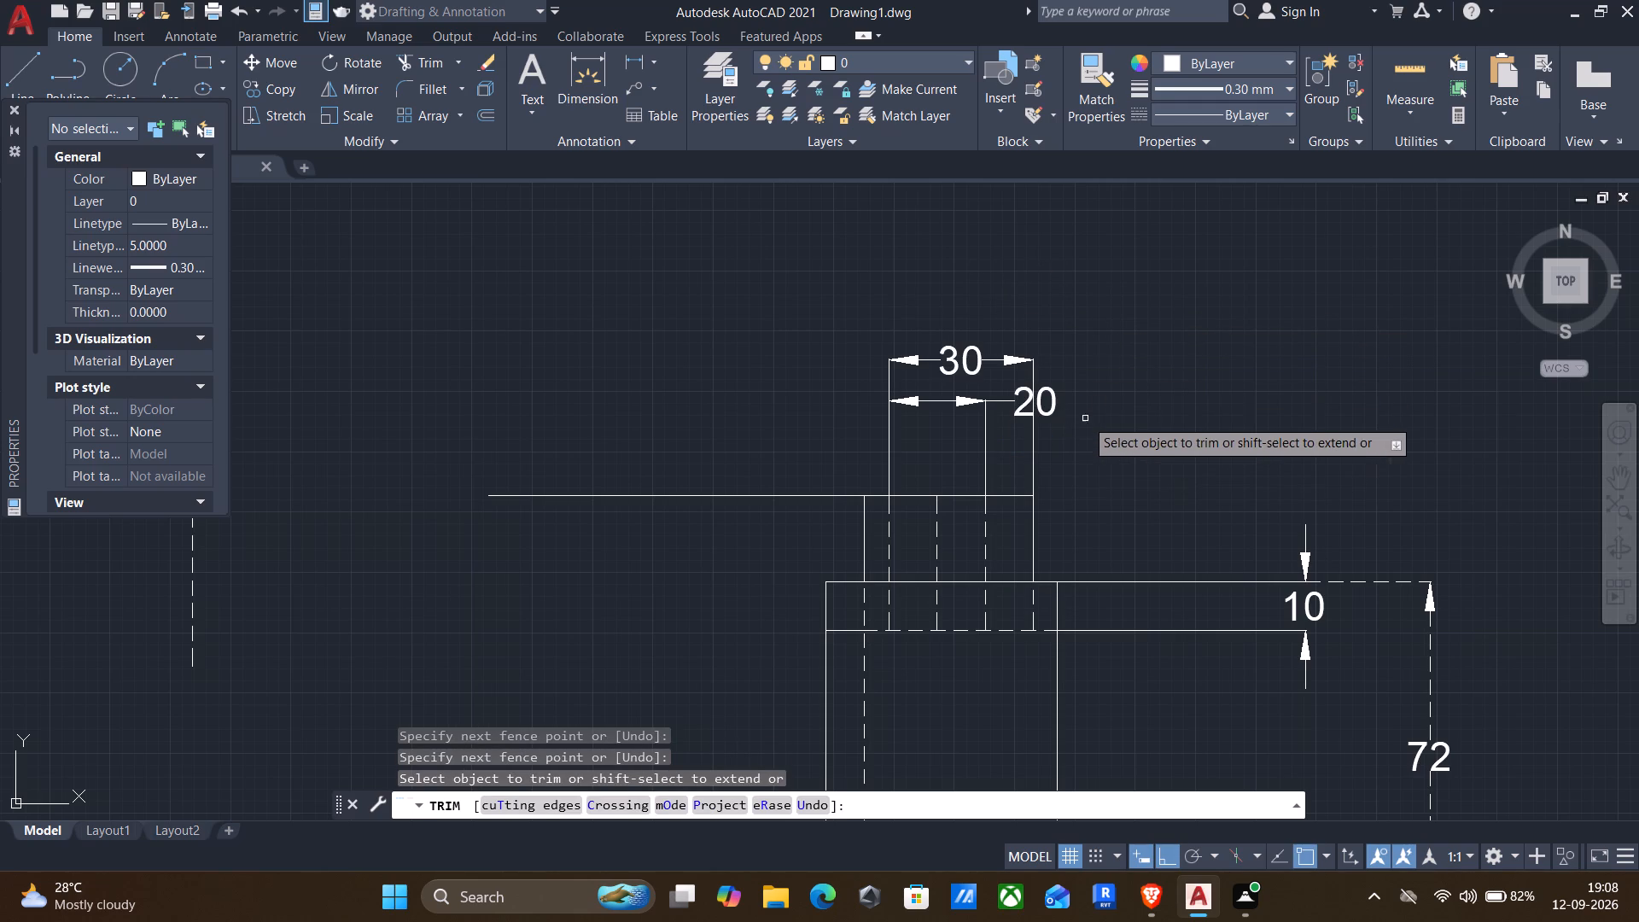
key(Escape)
Trim the long hidden vertical above the lower shoulder line, and that line's solid stub out to the column's outer edge.
middle_drag(1263, 586, 1337, 465)
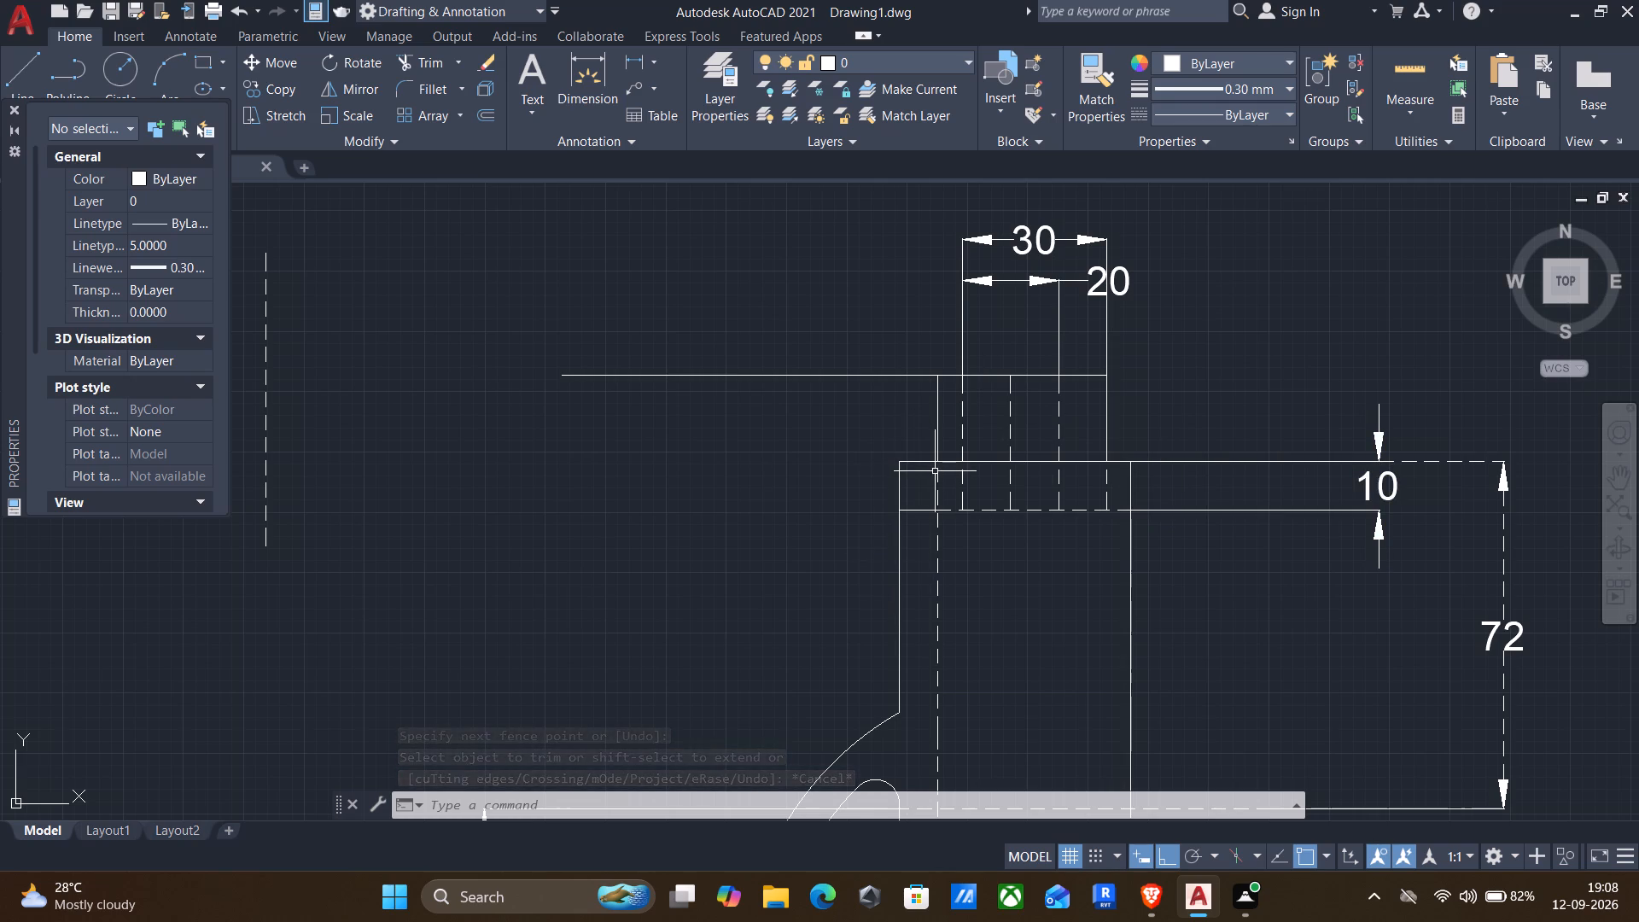
text(TR)
key(Return)
scroll(936, 478, up, 2)
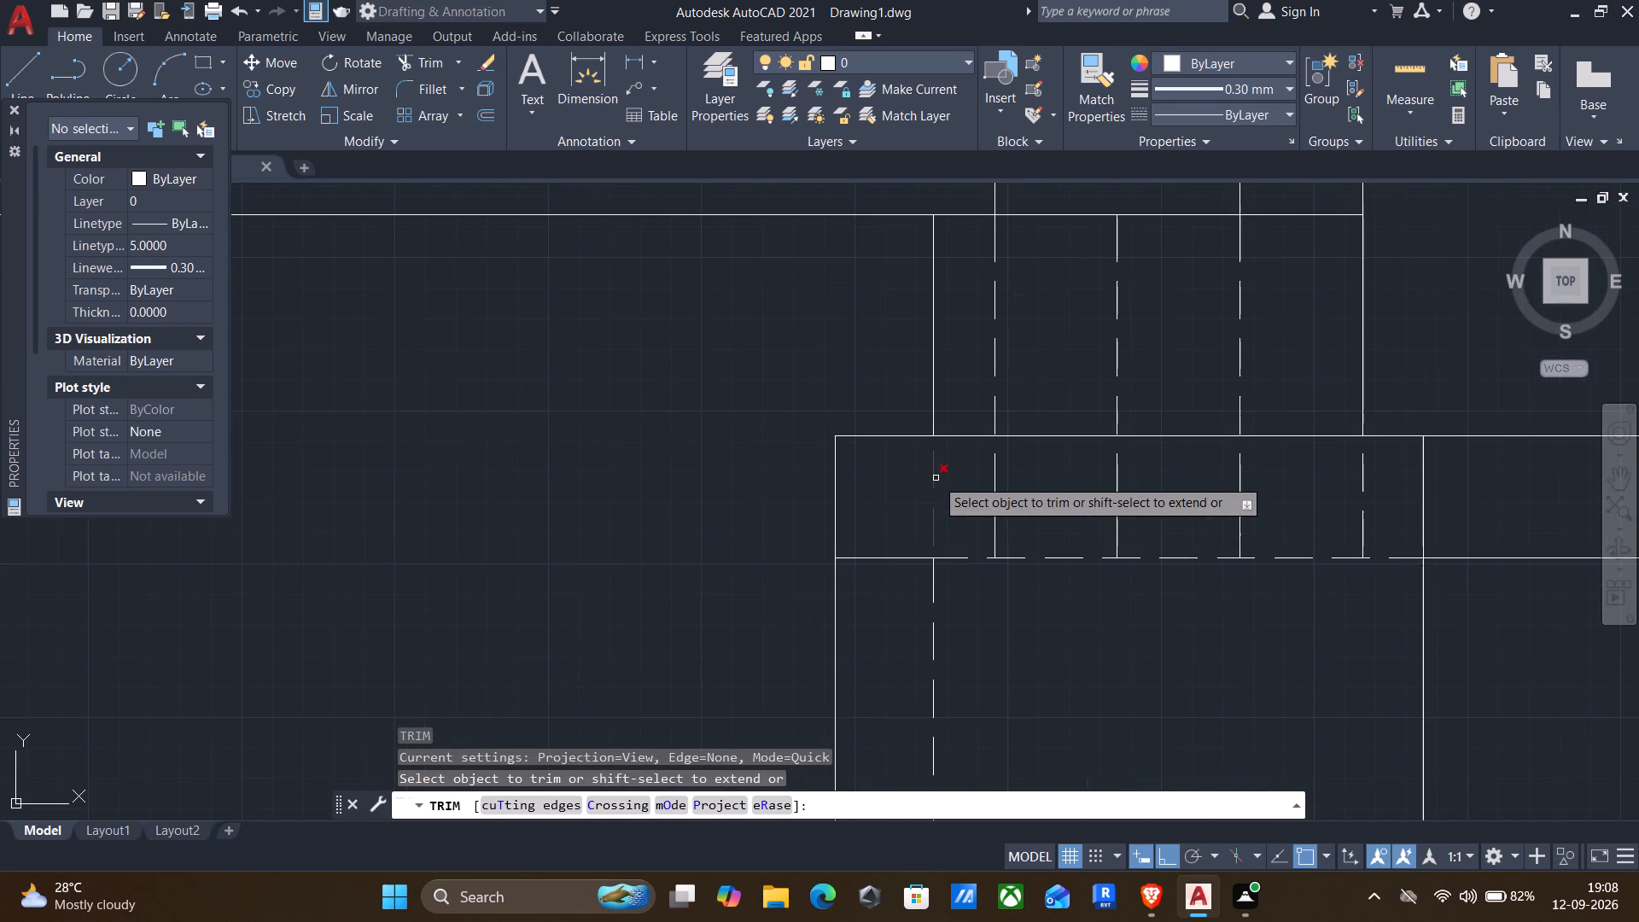
click(936, 478)
drag(878, 606, 892, 528)
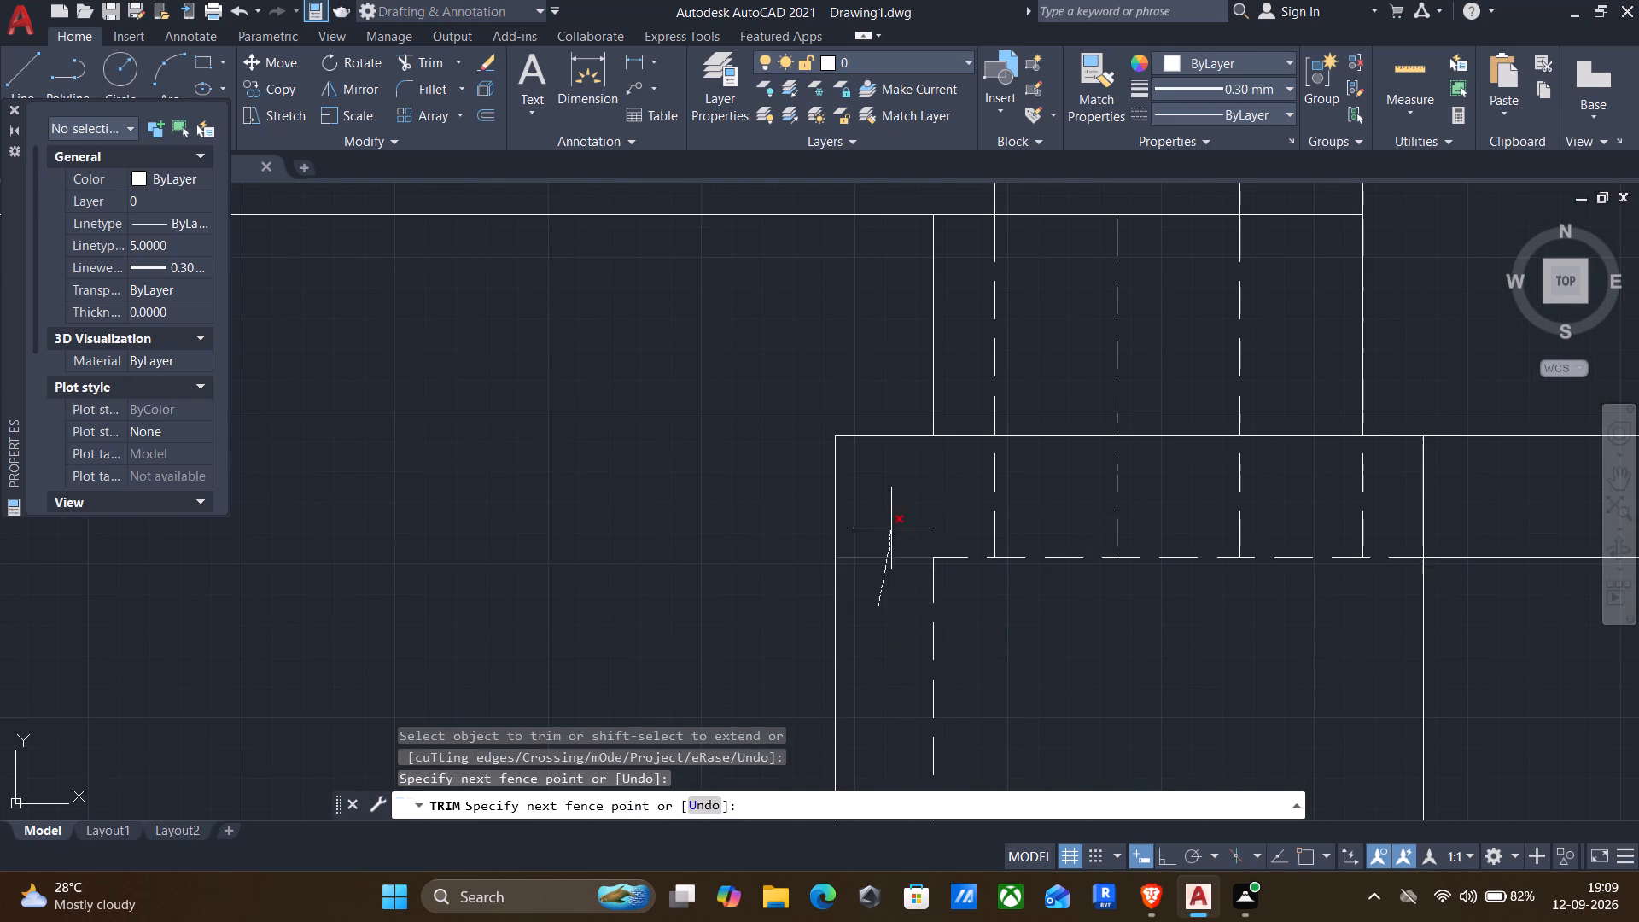
drag(892, 528, 896, 509)
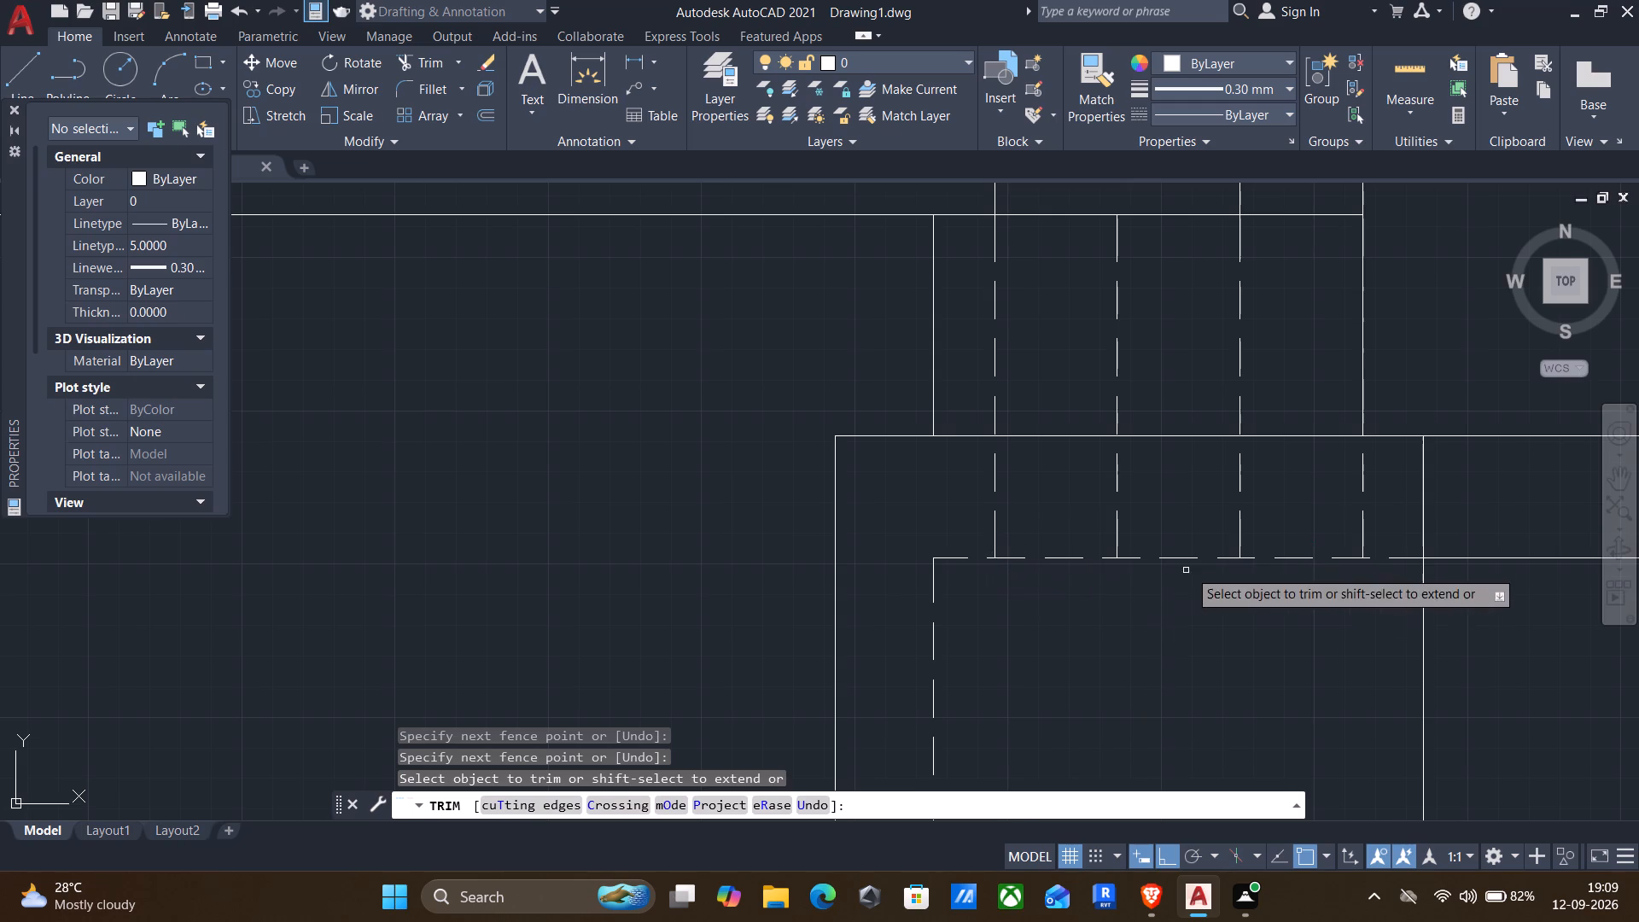
Trim away the fourth short hidden vertical between the shoulder's top edge and the dashed horizontal below it.
scroll(1337, 592, down, 1)
middle_drag(1353, 713, 1308, 663)
scroll(1311, 694, down, 1)
middle_drag(1309, 683, 1308, 680)
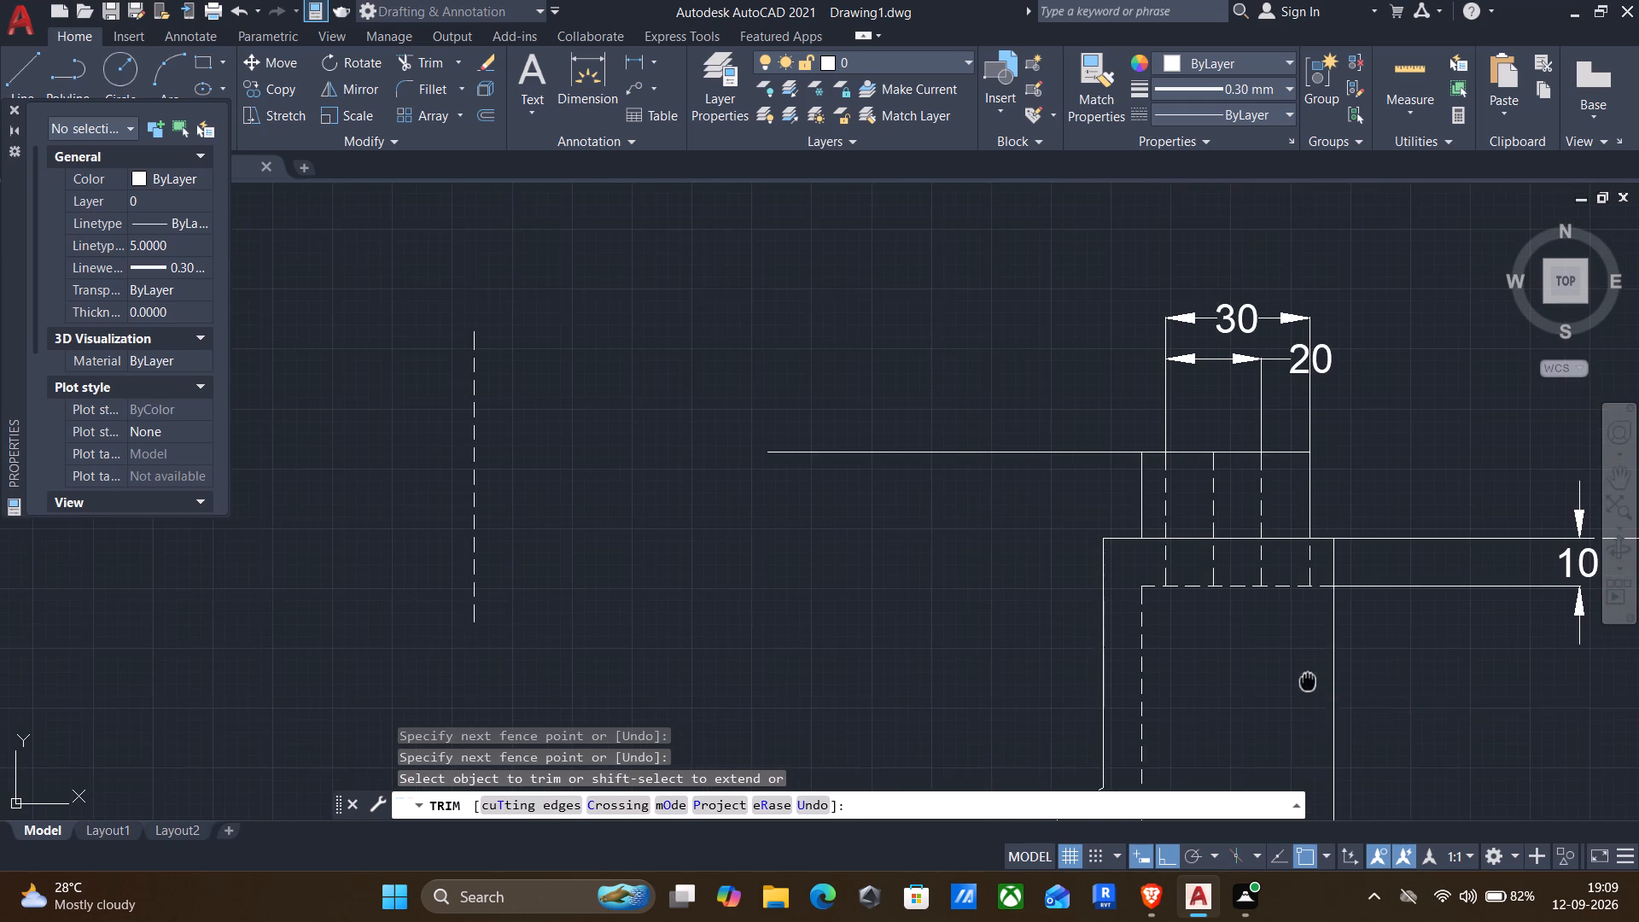
middle_drag(1308, 680, 1300, 638)
scroll(1333, 522, up, 3)
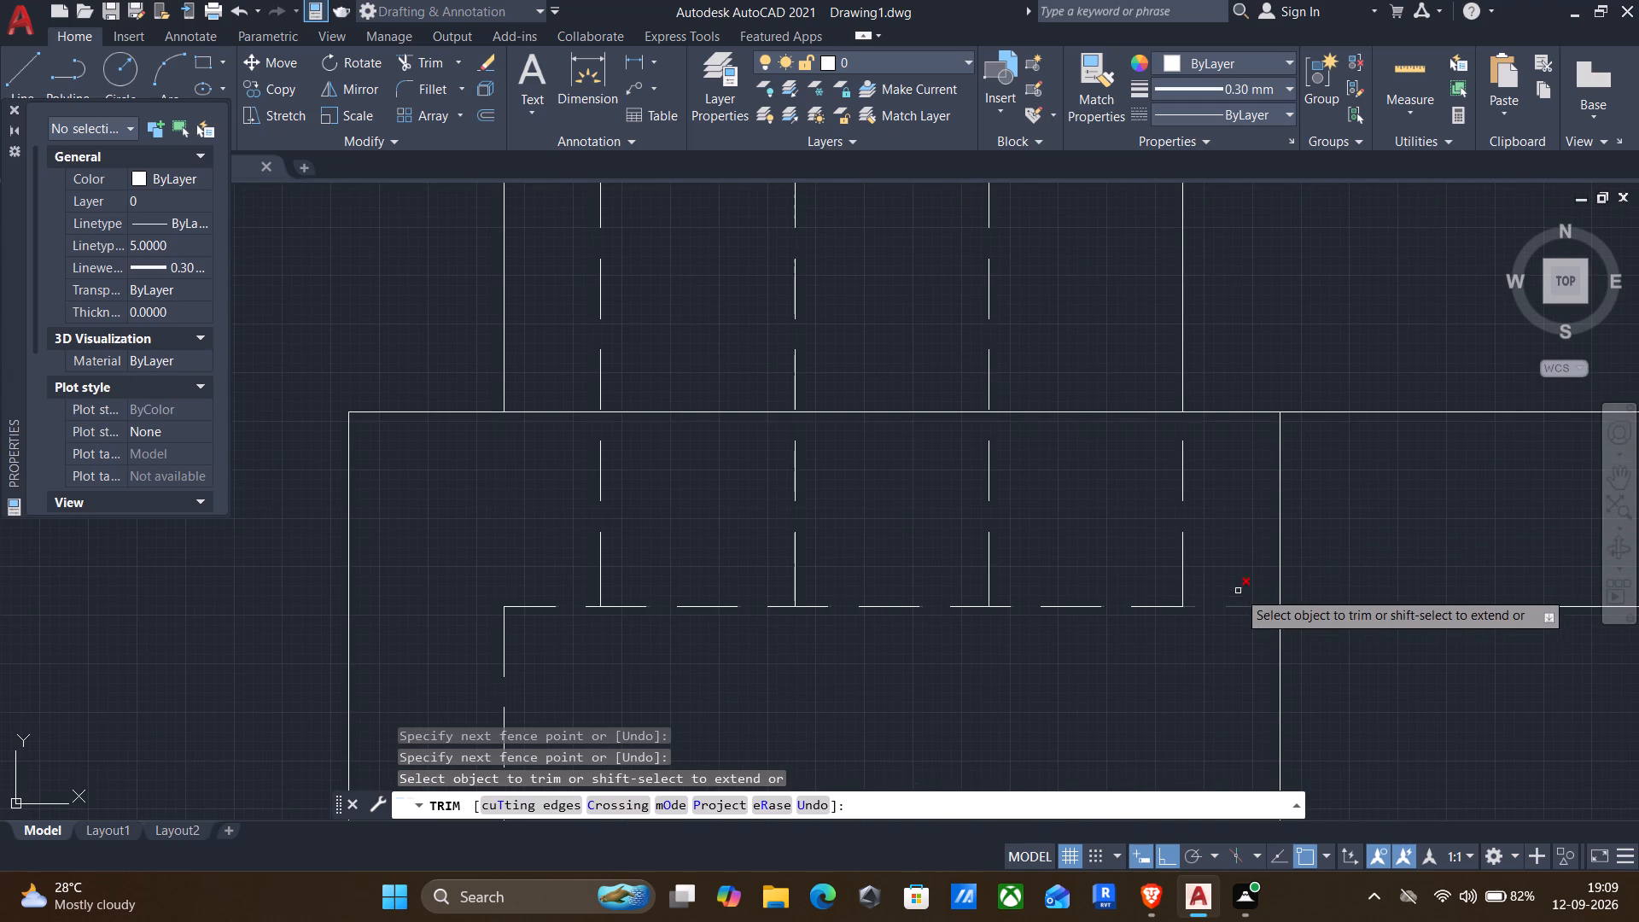
scroll(1185, 526, down, 2)
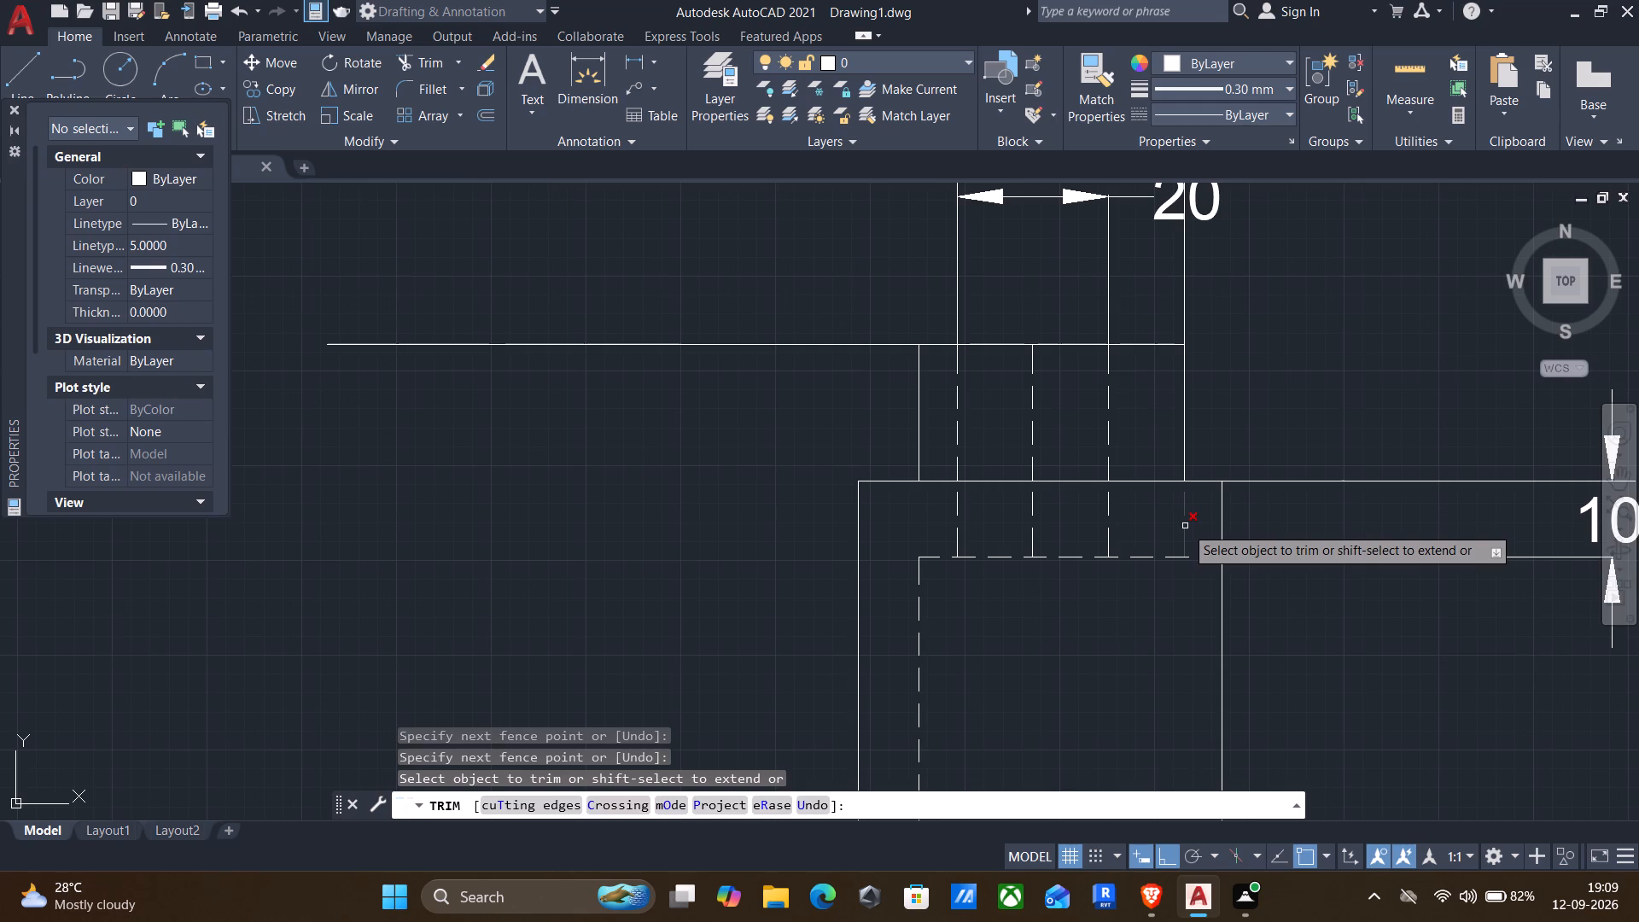
click(1185, 526)
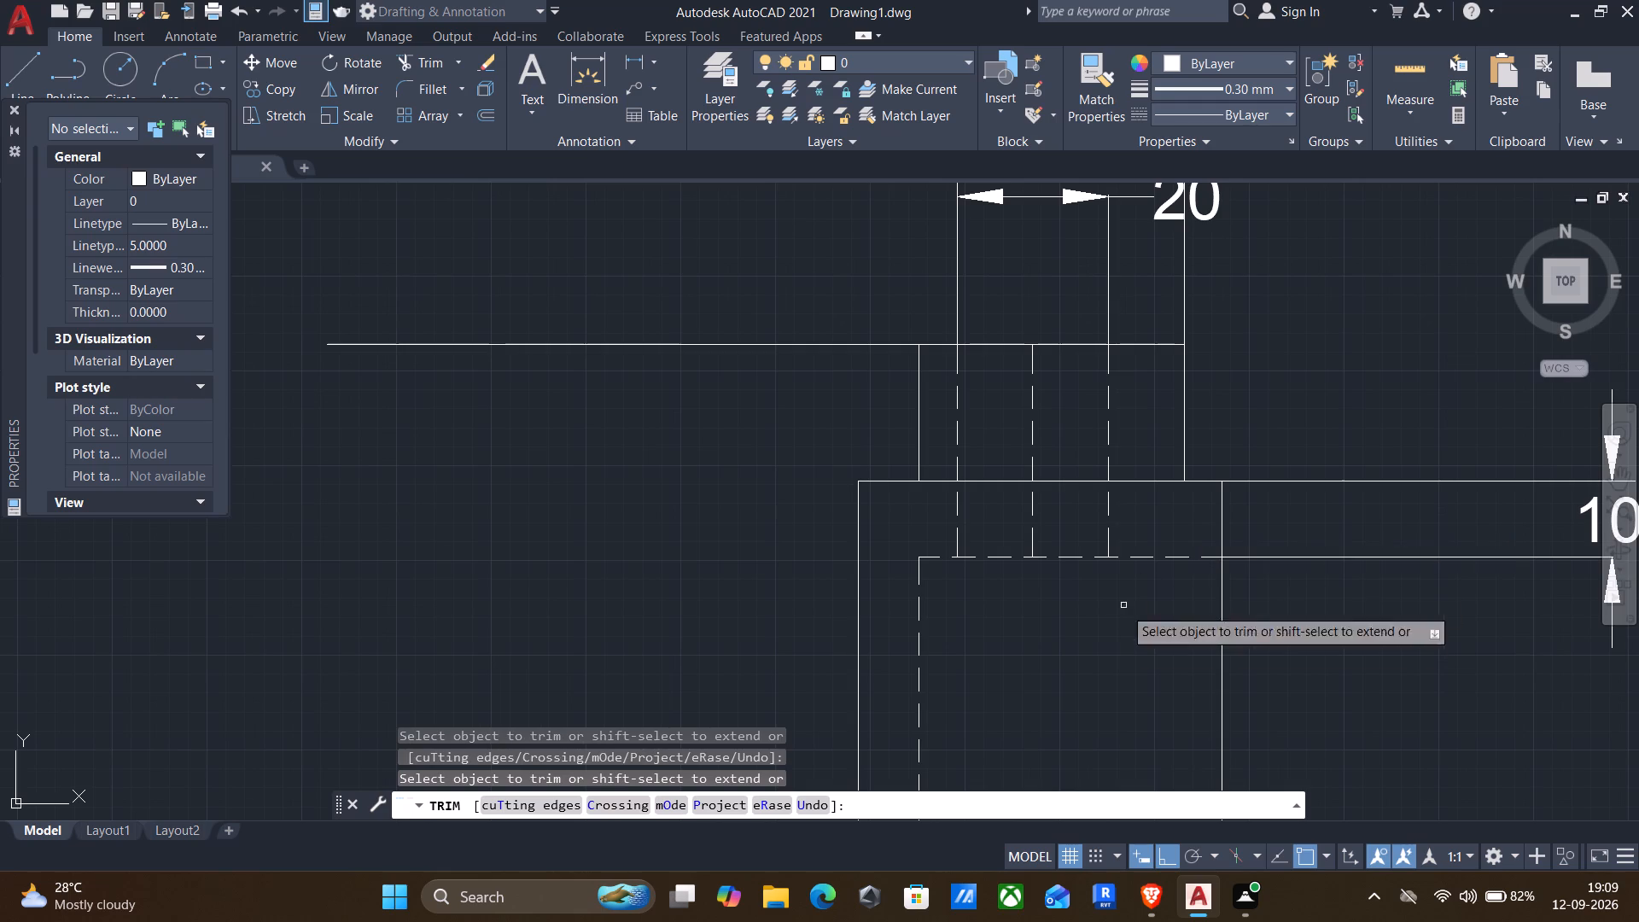
middle_drag(1110, 656, 1146, 547)
key(Escape)
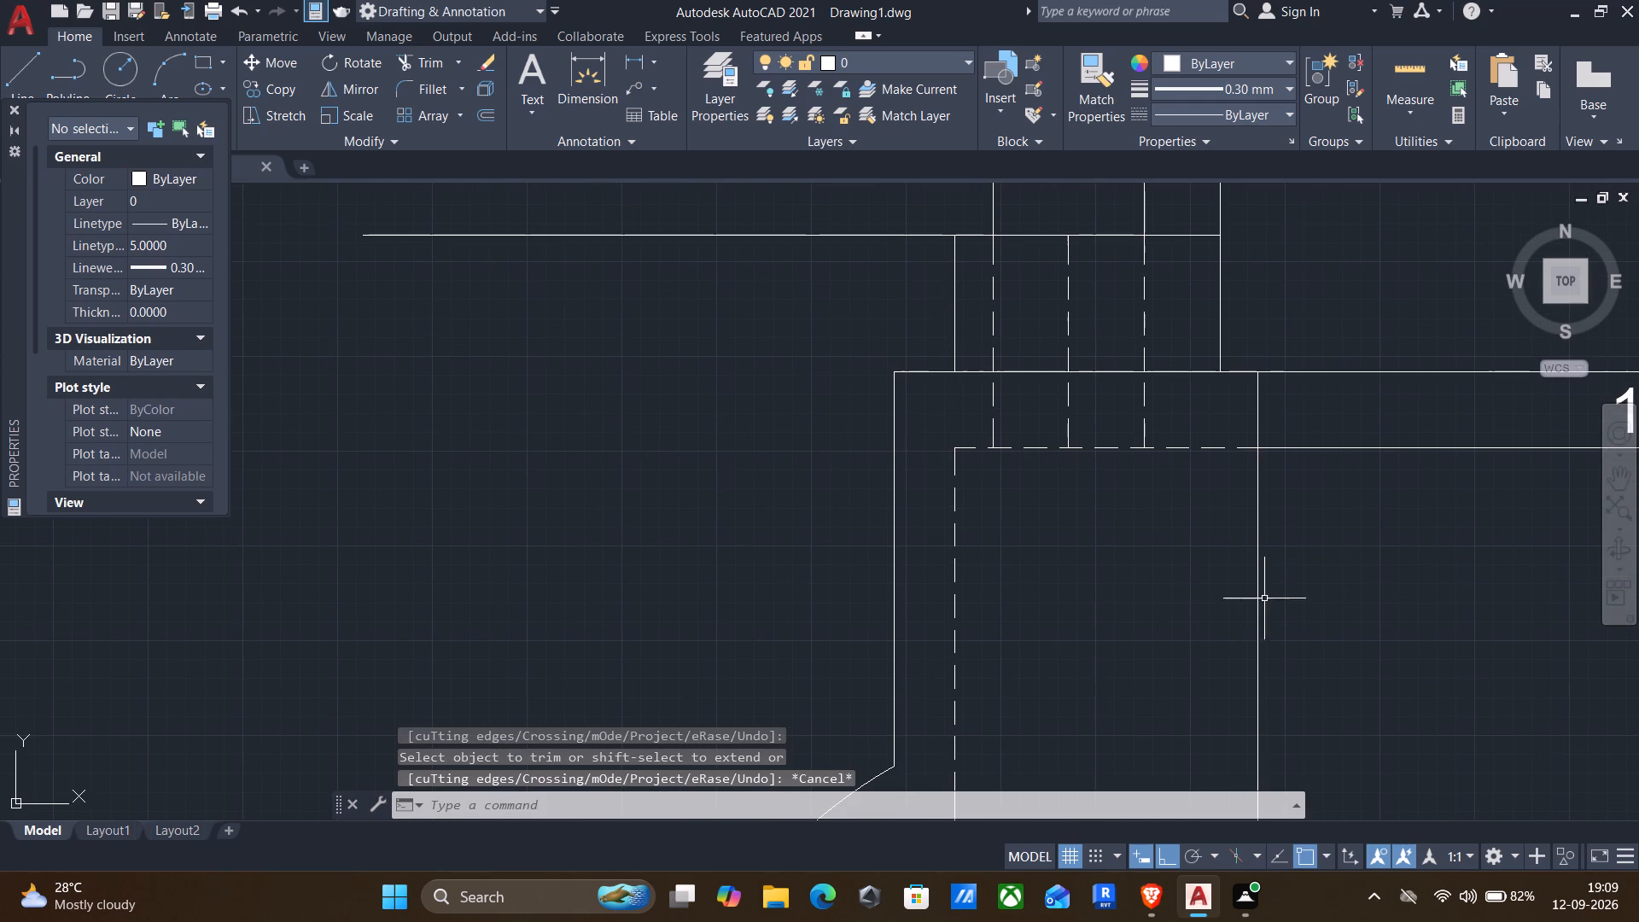
Offset the hidden vertical along the column's right edge 8 inward.
key(o)
key(Return)
click(1245, 612)
click(1215, 630)
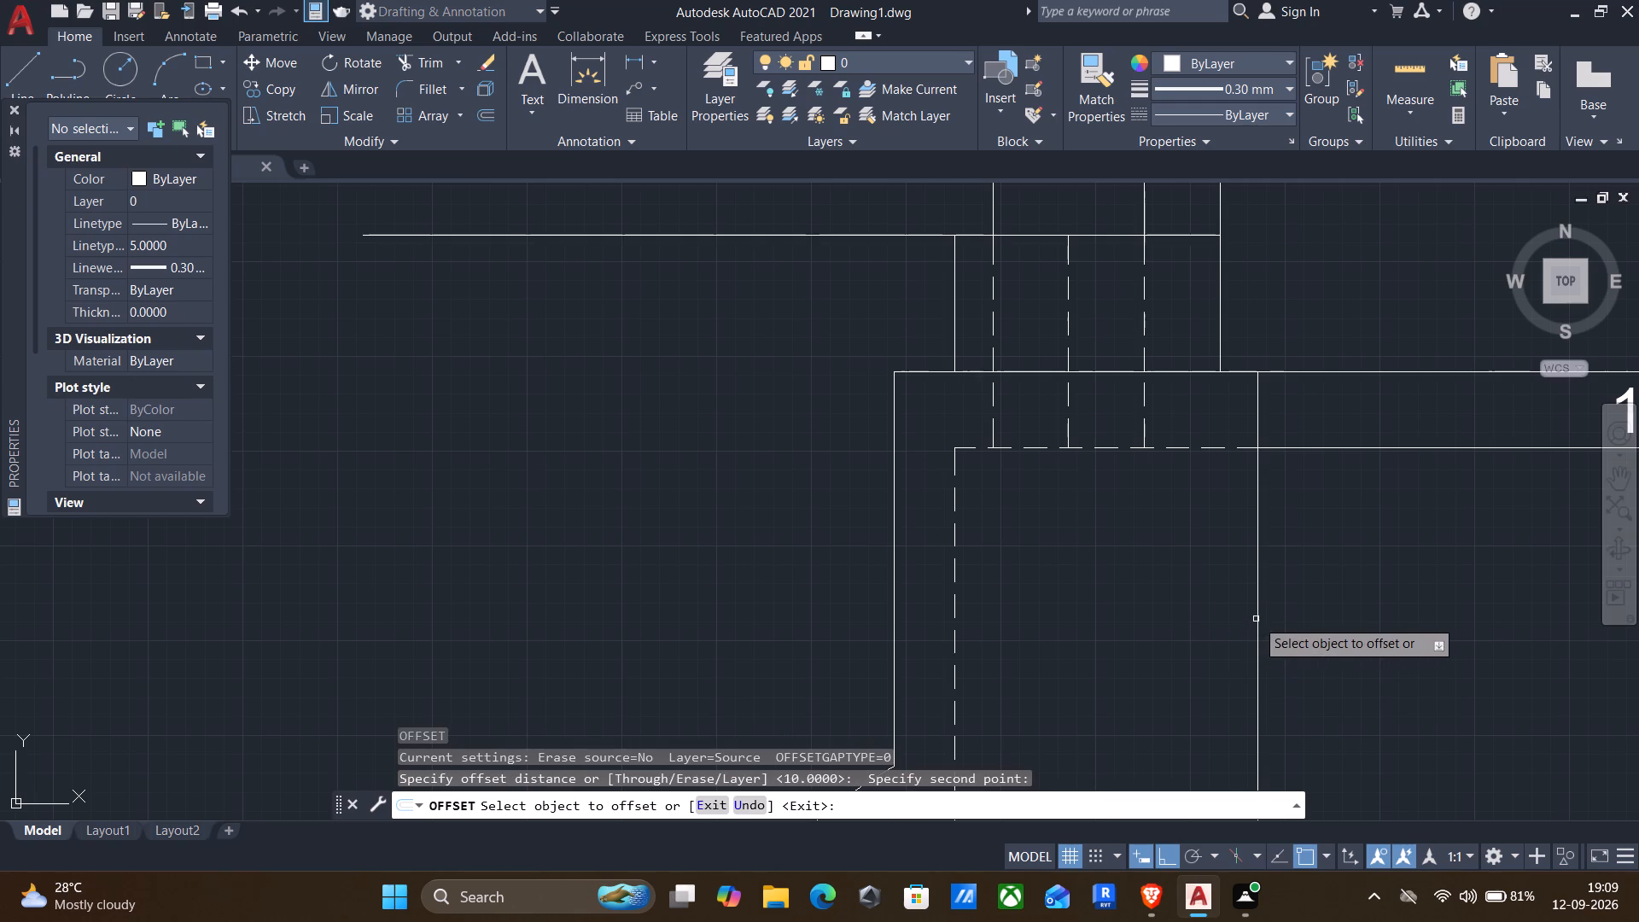
click(1259, 618)
key(8)
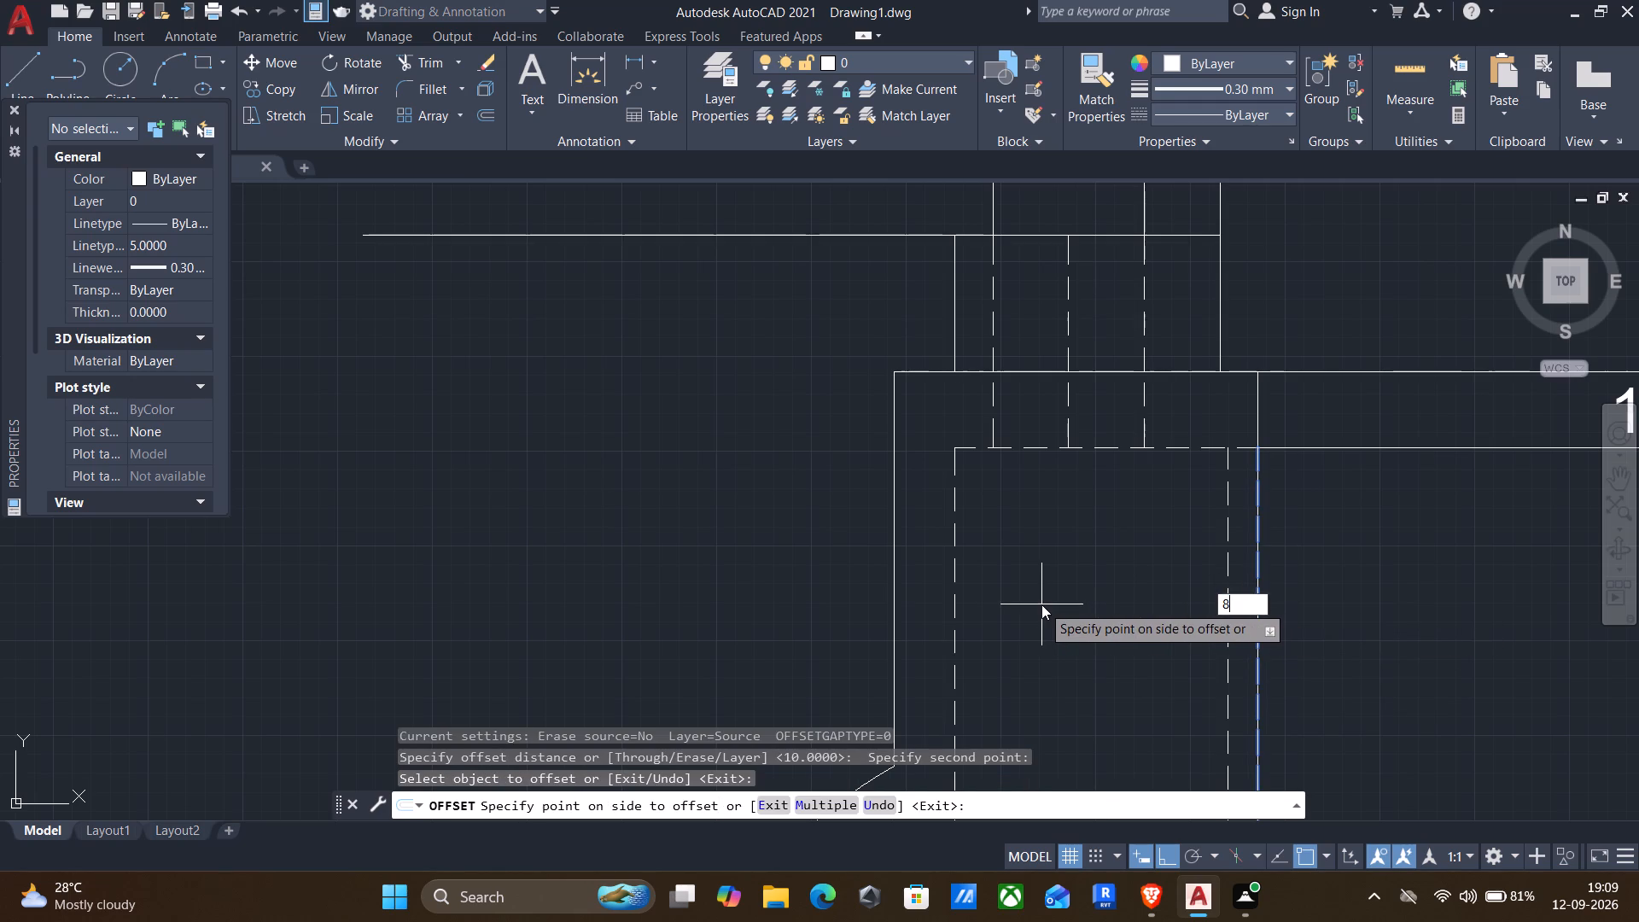
key(Return)
middle_drag(1117, 635, 1216, 483)
scroll(1227, 467, down, 1)
middle_drag(1227, 470, 1165, 521)
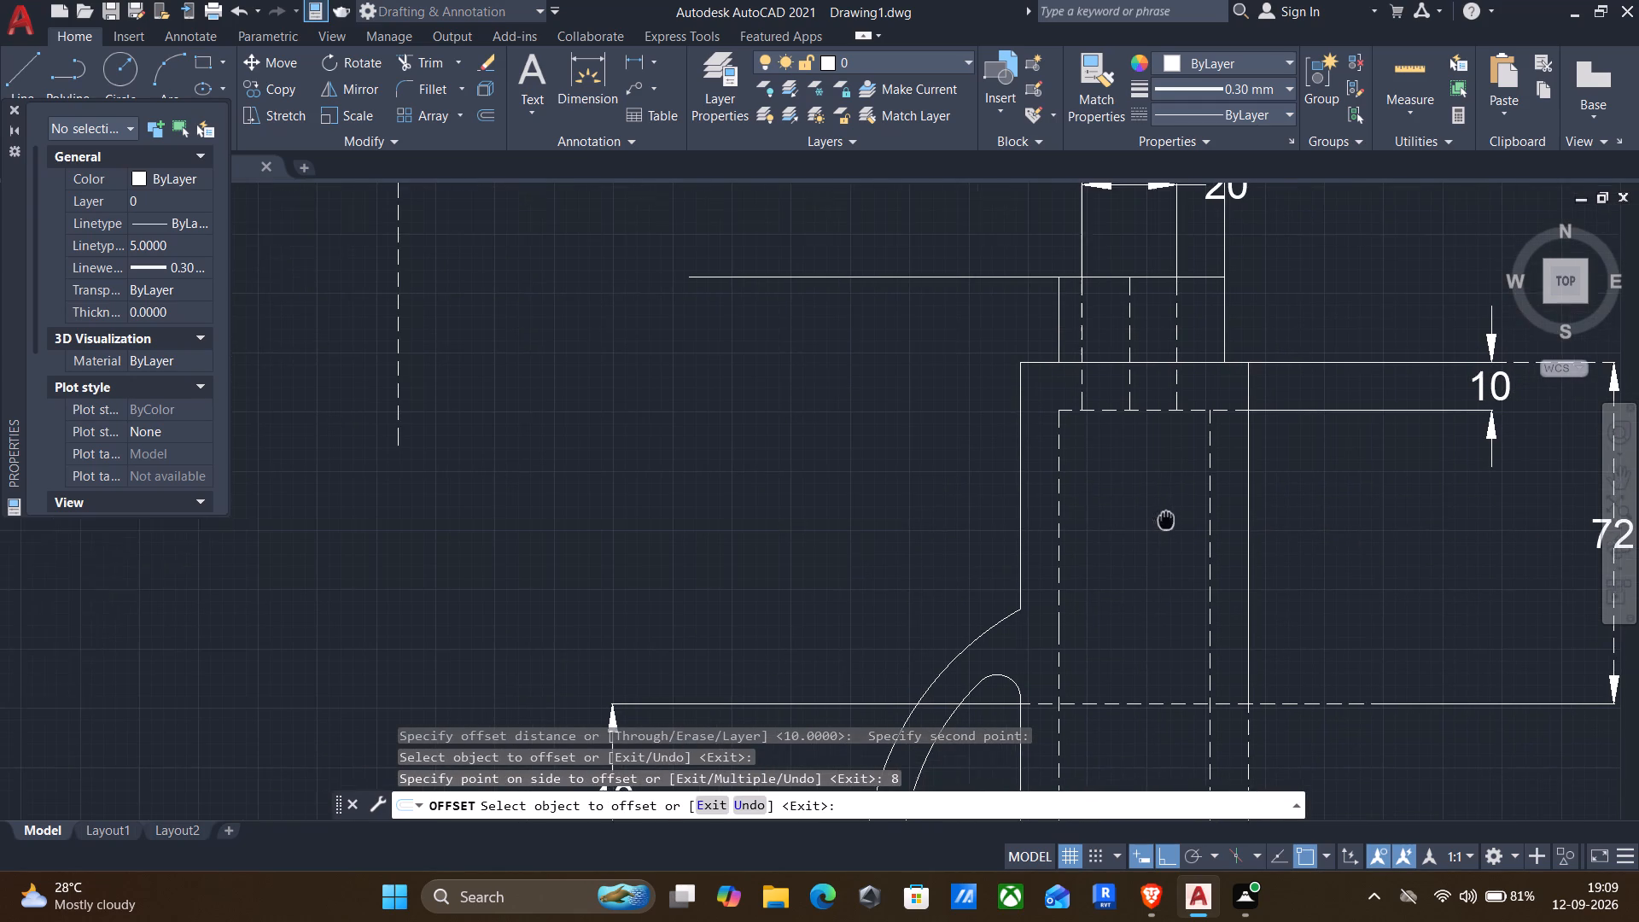
middle_drag(1165, 521, 1164, 522)
key(Escape)
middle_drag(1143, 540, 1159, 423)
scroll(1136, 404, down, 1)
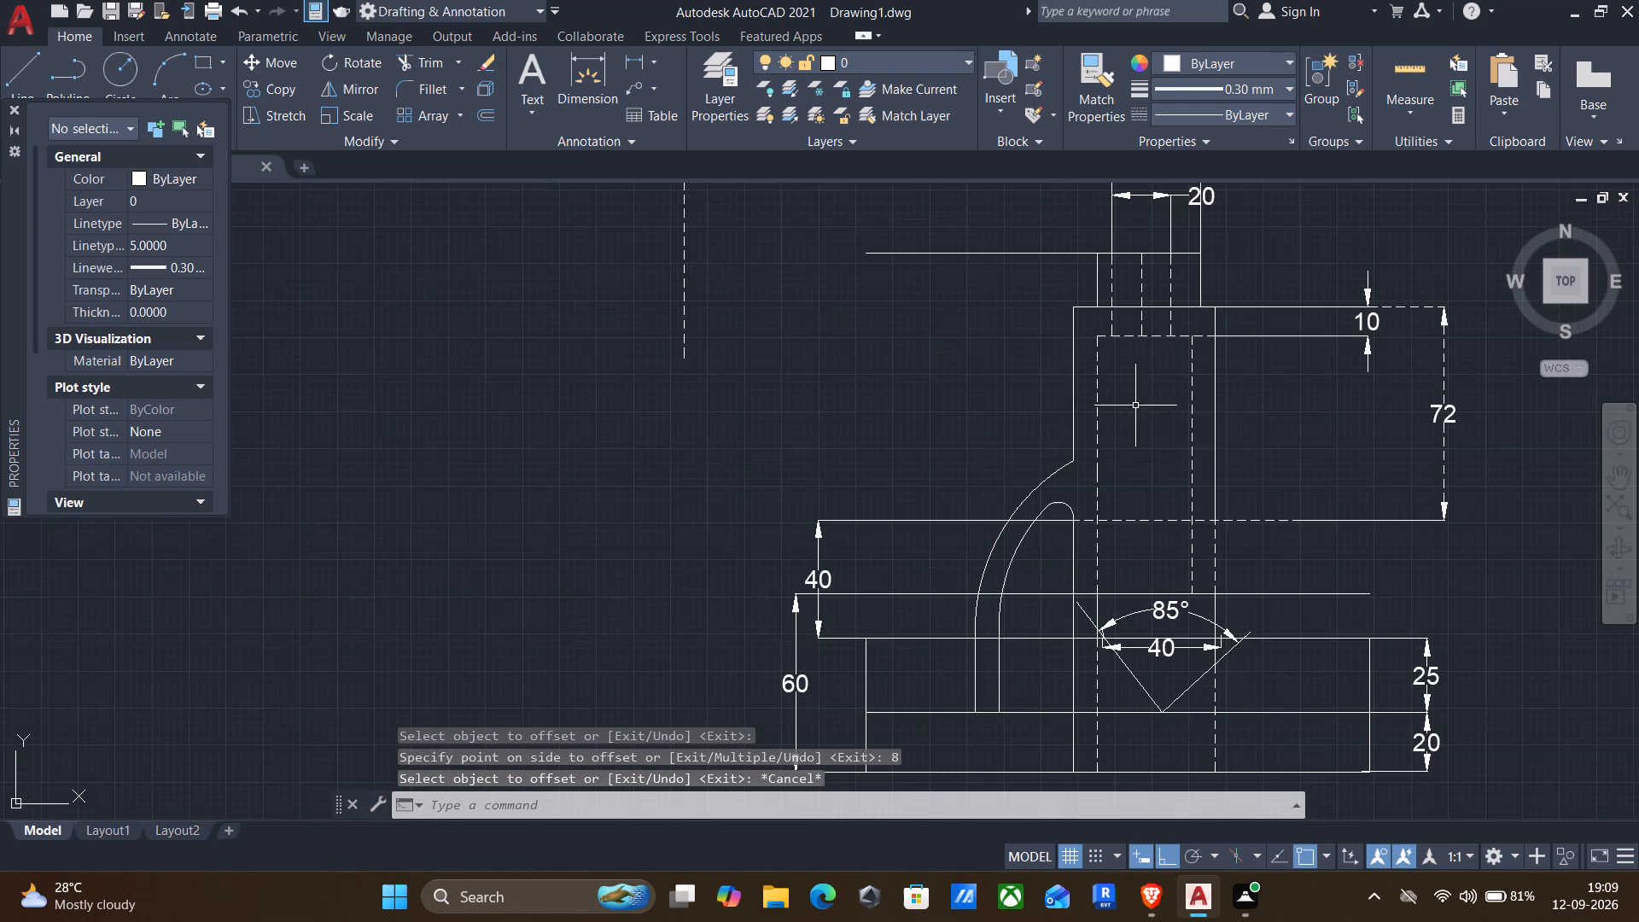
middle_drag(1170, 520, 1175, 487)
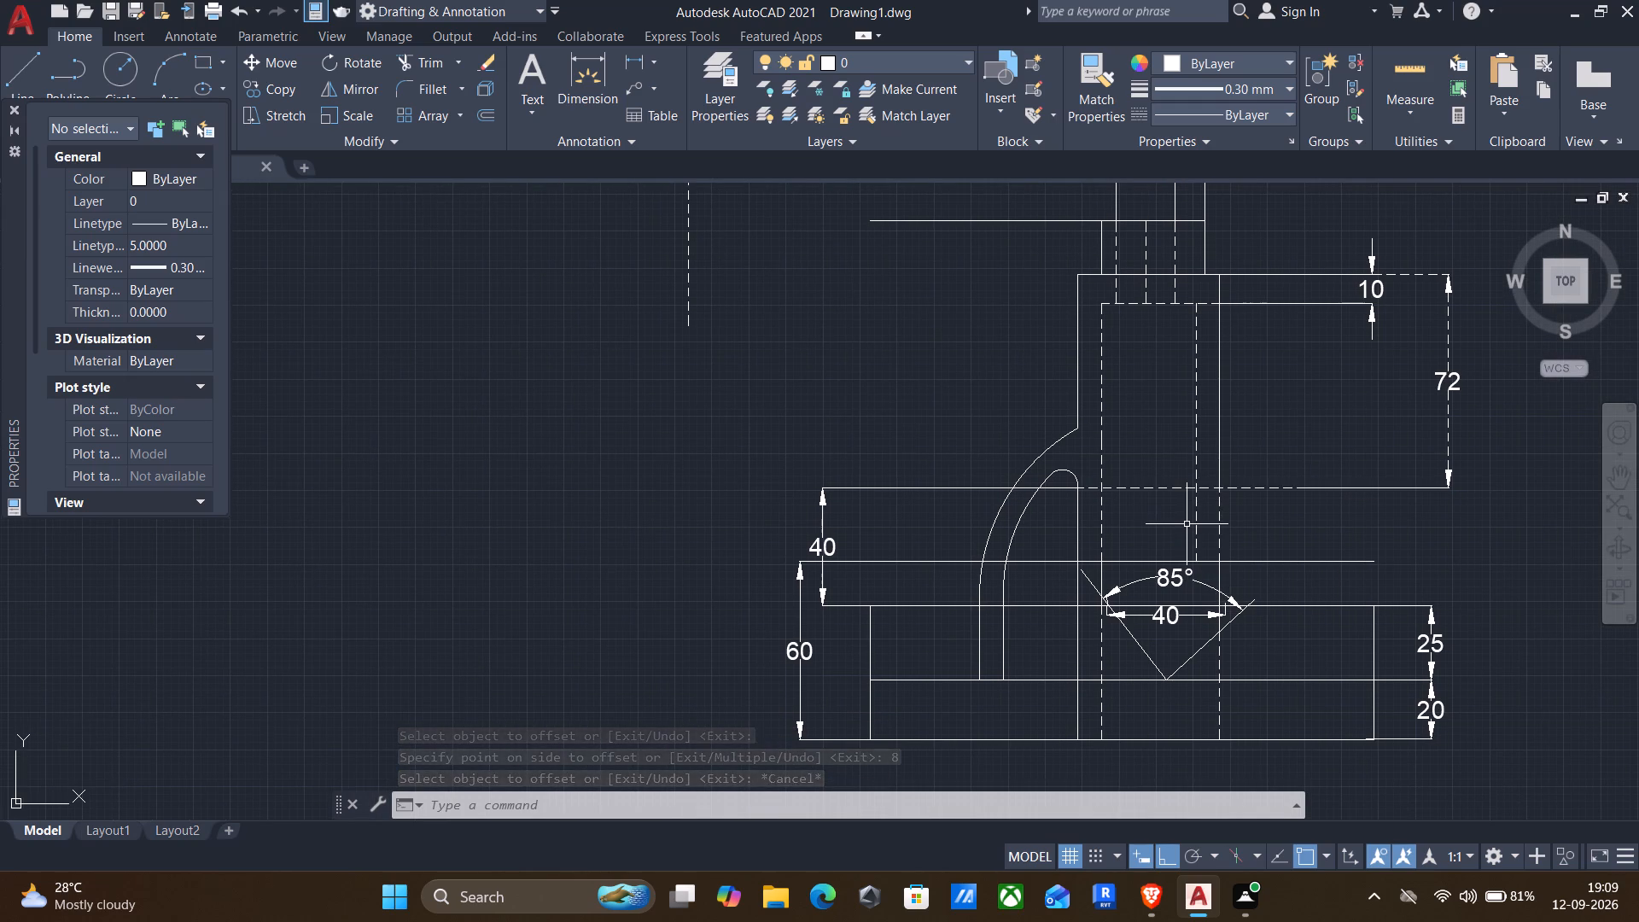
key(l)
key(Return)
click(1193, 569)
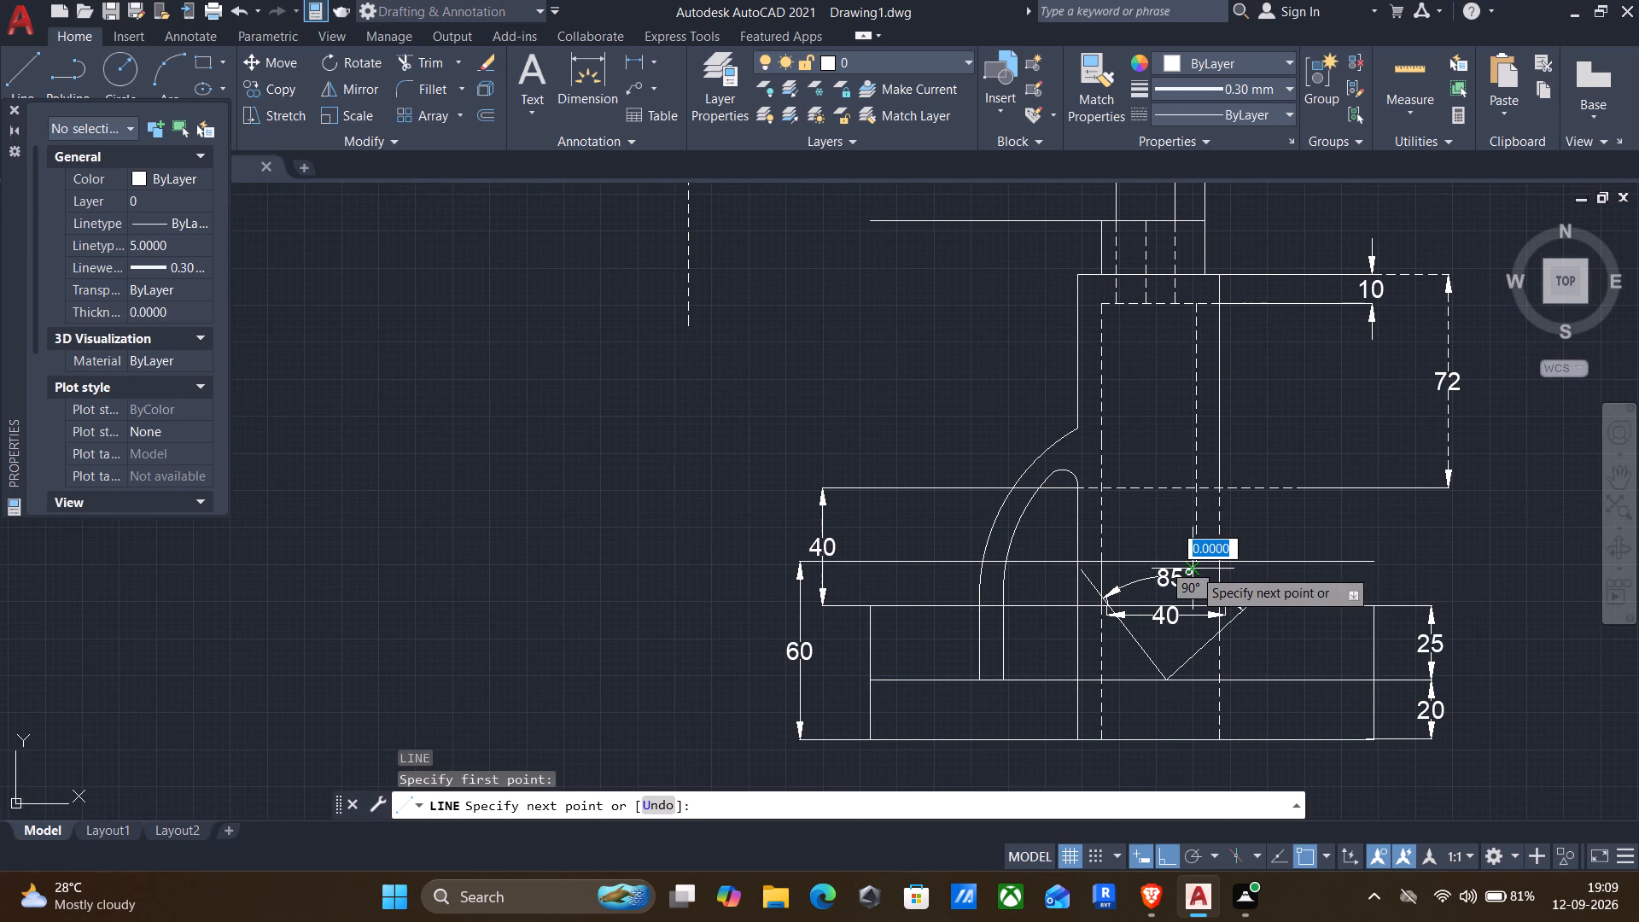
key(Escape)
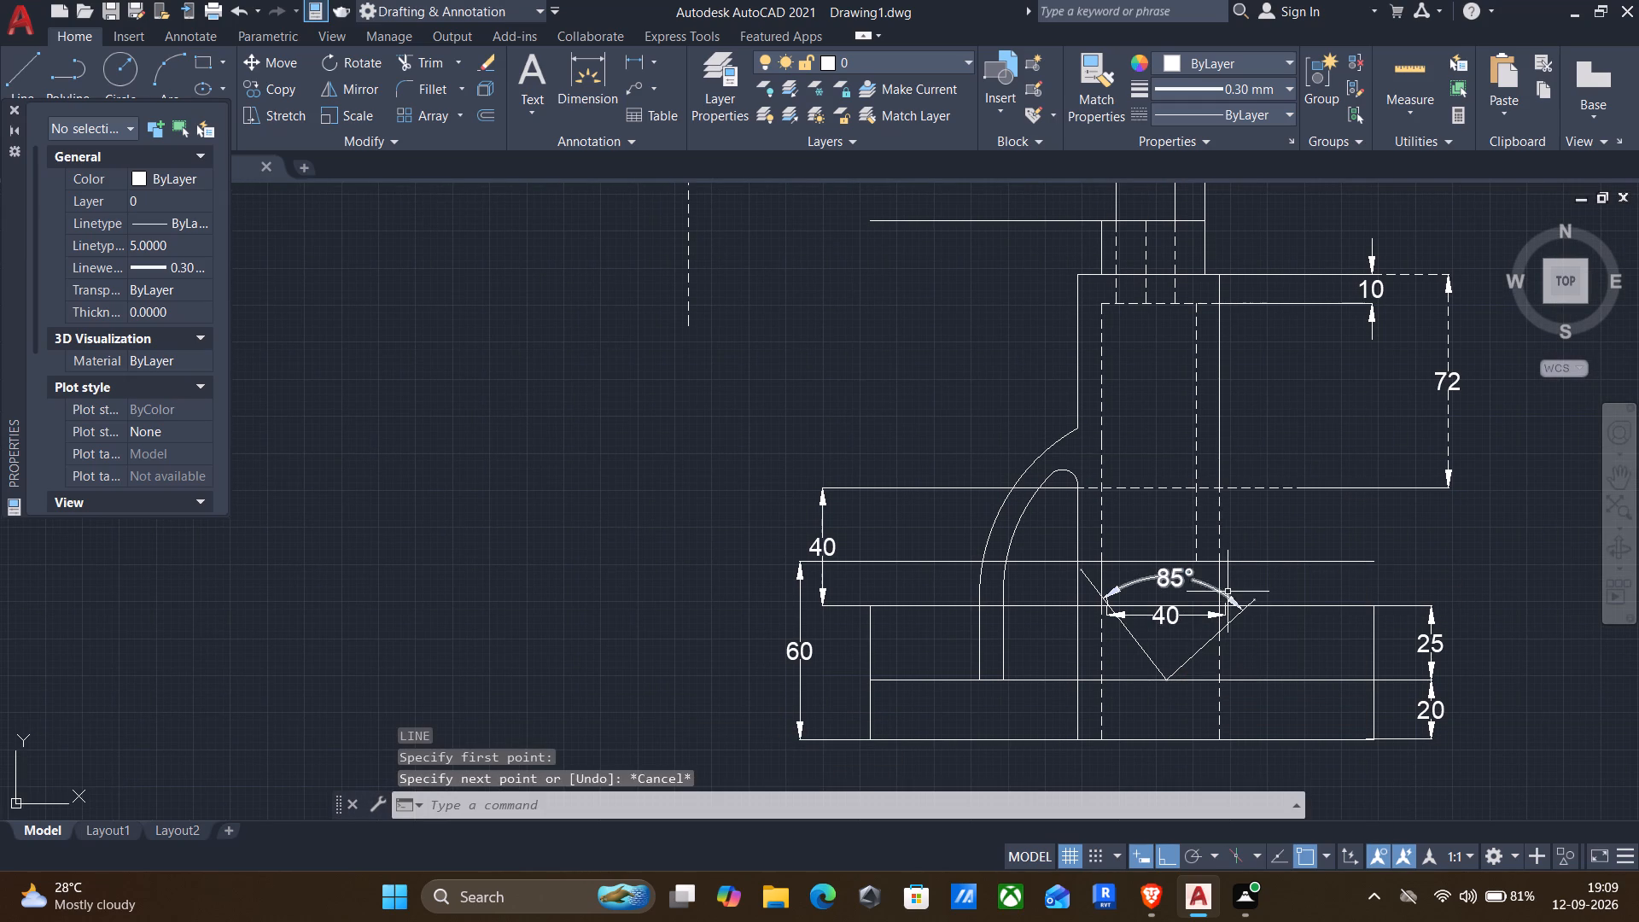
Set the current linetype to HIDDEN2 and draw a line from the offset hidden vertical's lower end down to the base line.
click(1218, 110)
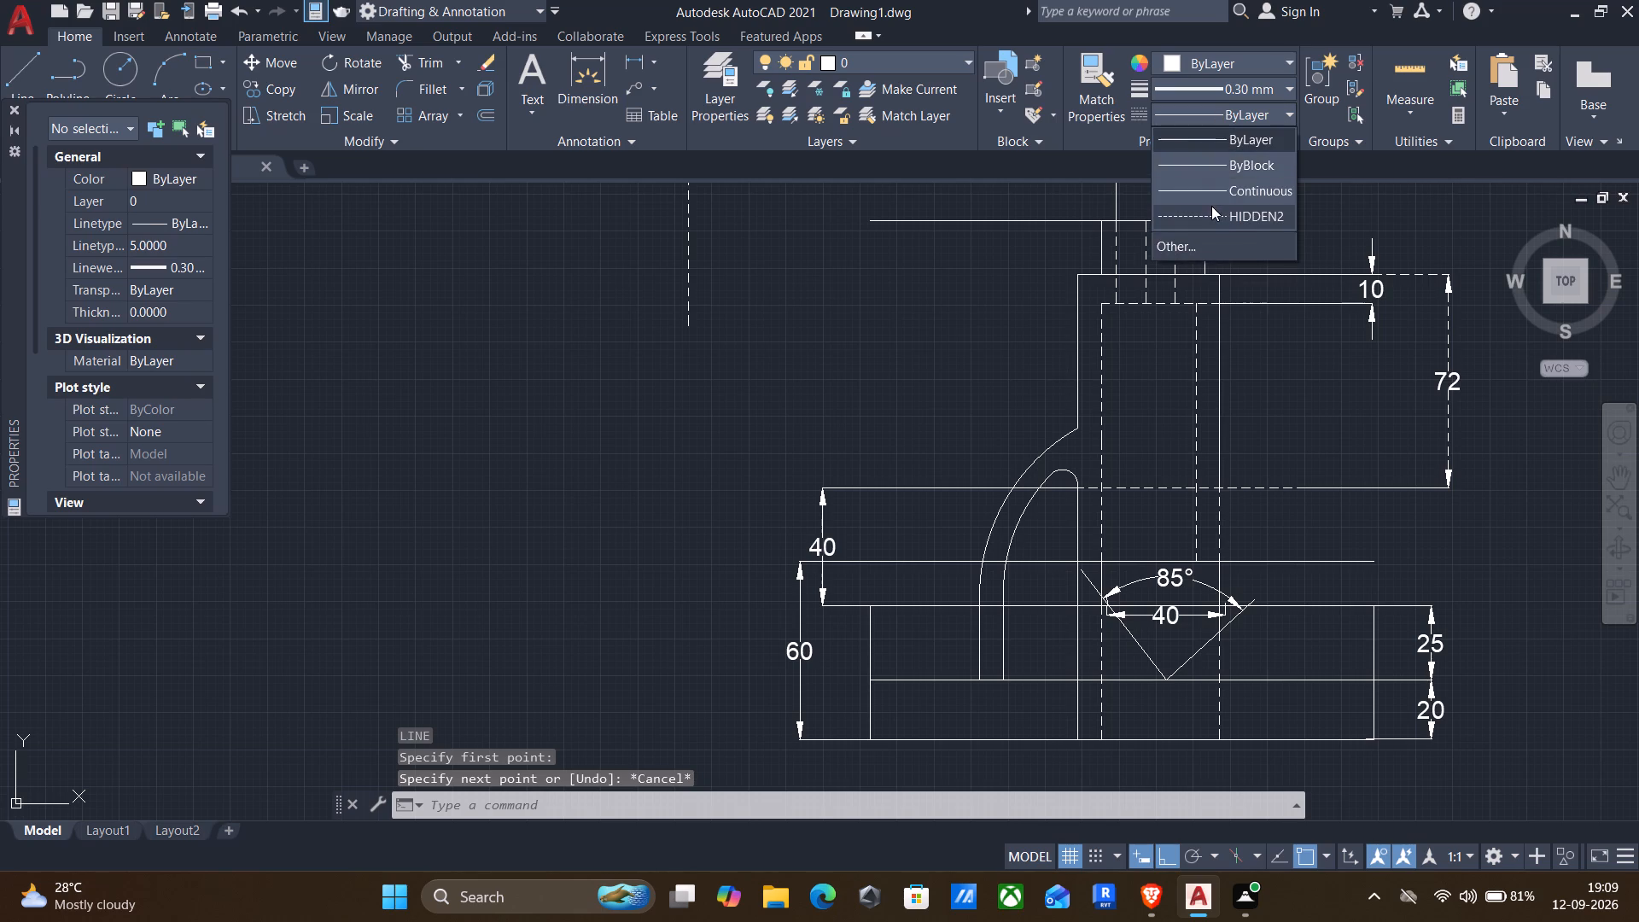
drag(1211, 206, 1210, 225)
key(Return)
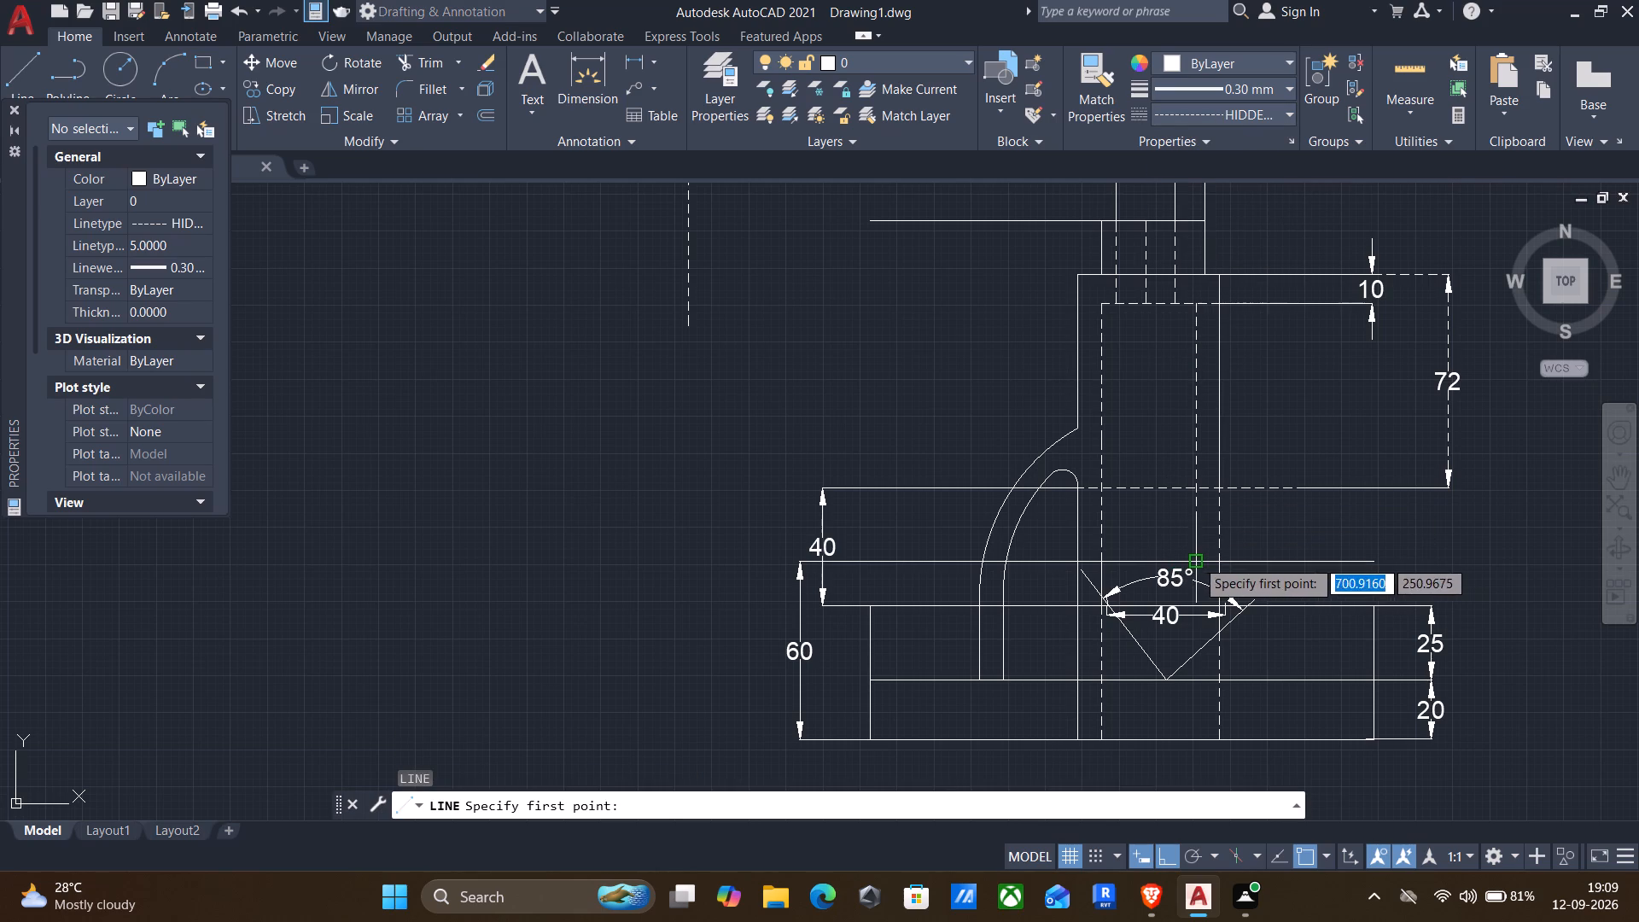
click(1196, 559)
click(1195, 736)
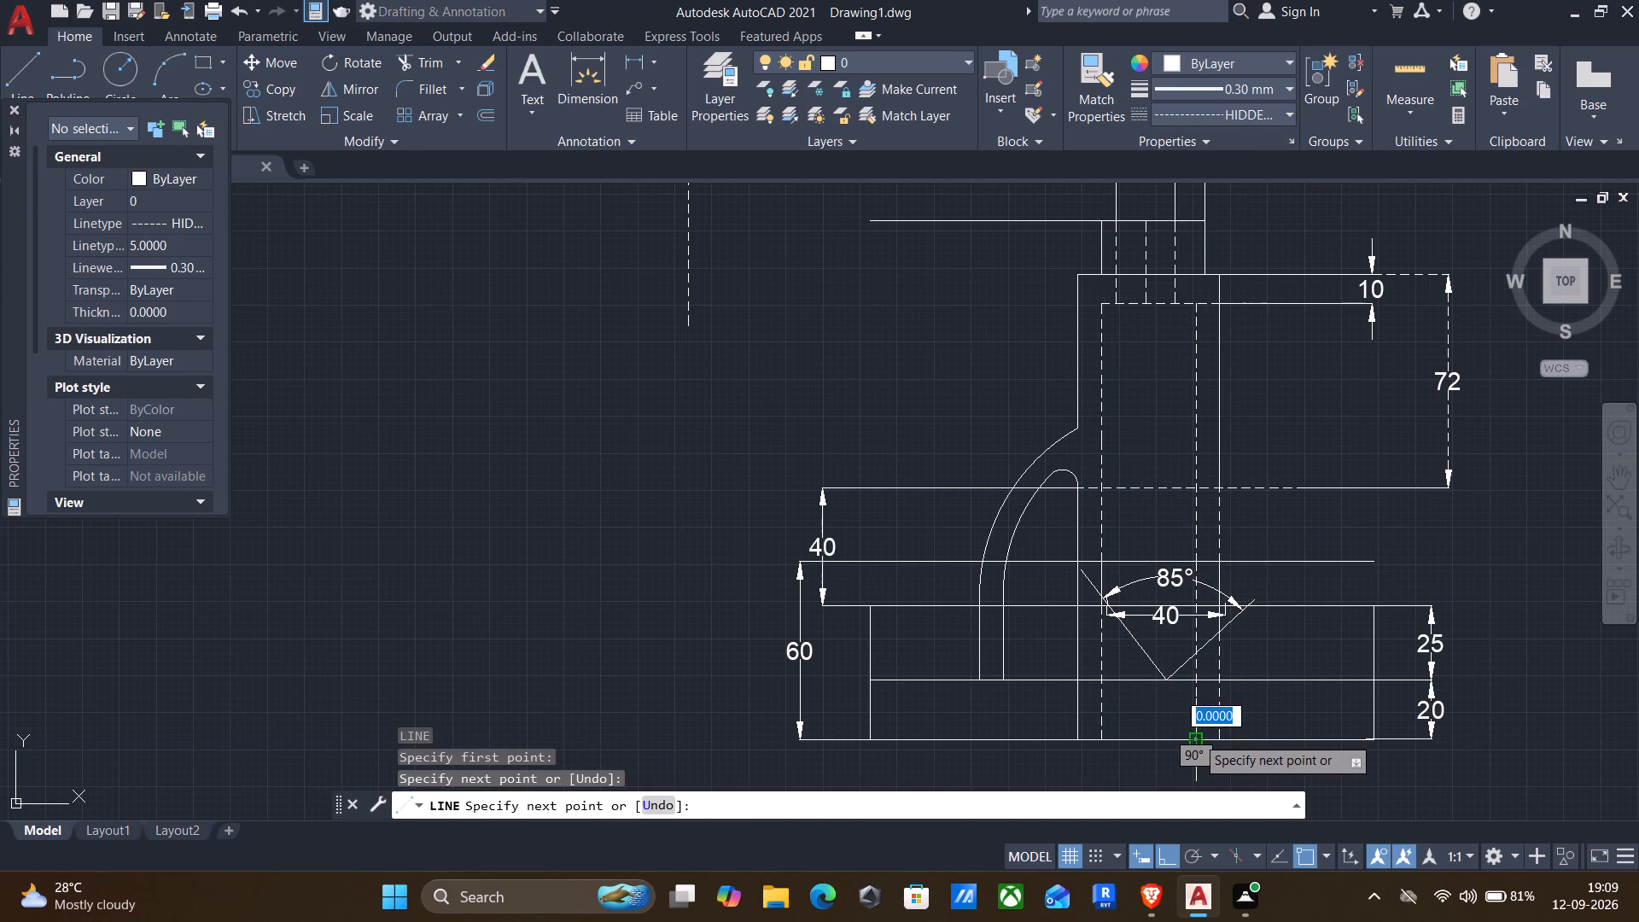
key(Return)
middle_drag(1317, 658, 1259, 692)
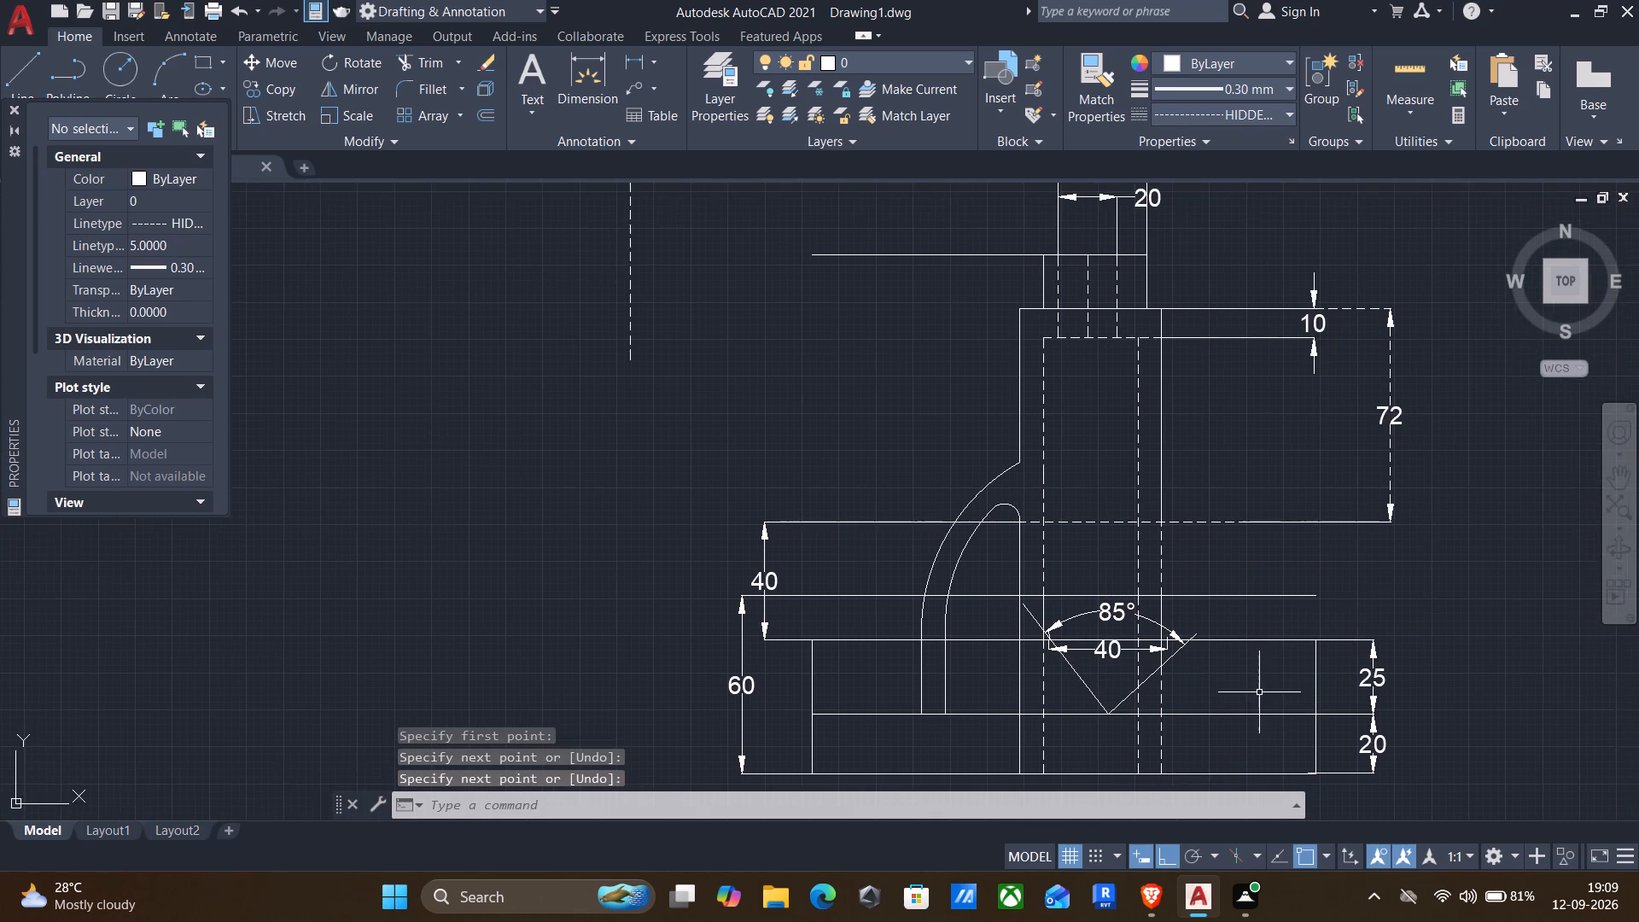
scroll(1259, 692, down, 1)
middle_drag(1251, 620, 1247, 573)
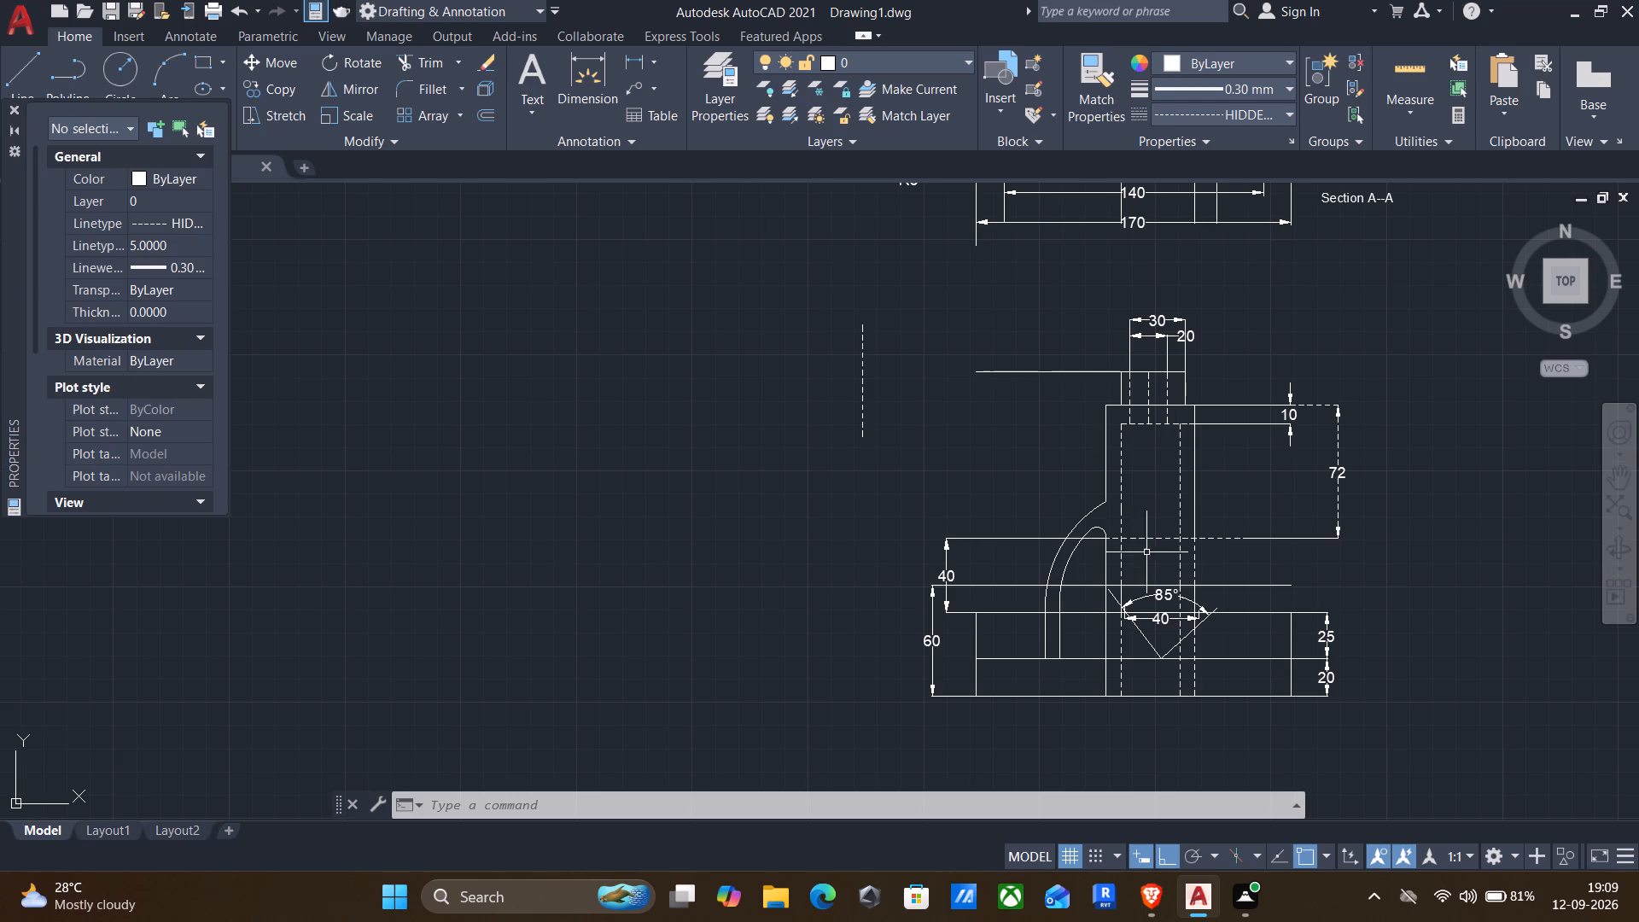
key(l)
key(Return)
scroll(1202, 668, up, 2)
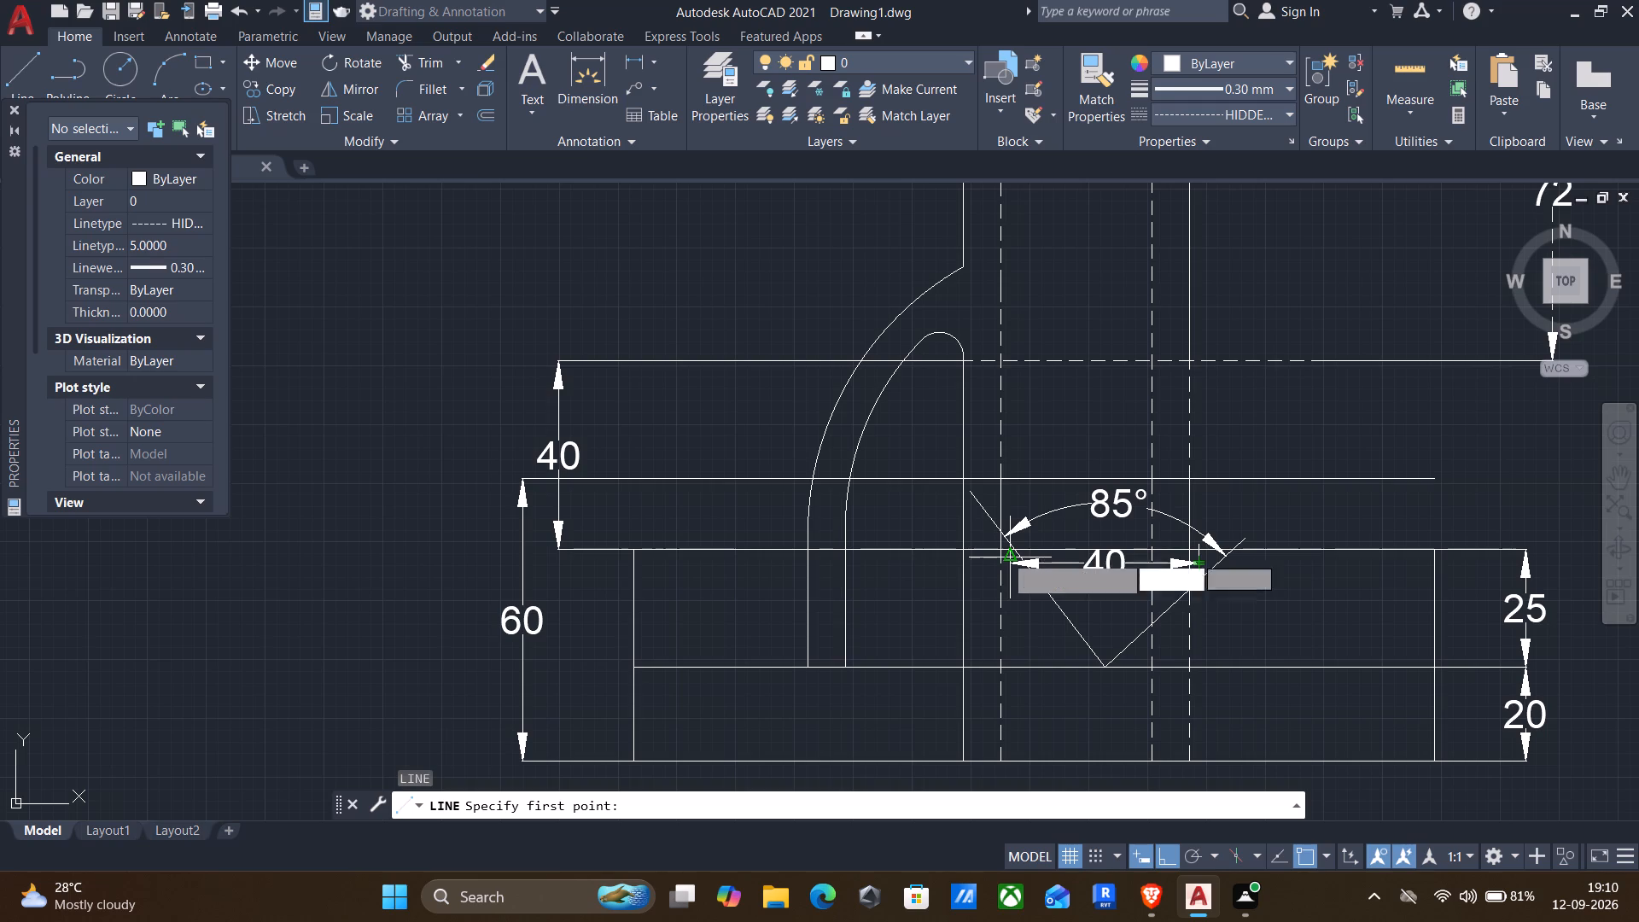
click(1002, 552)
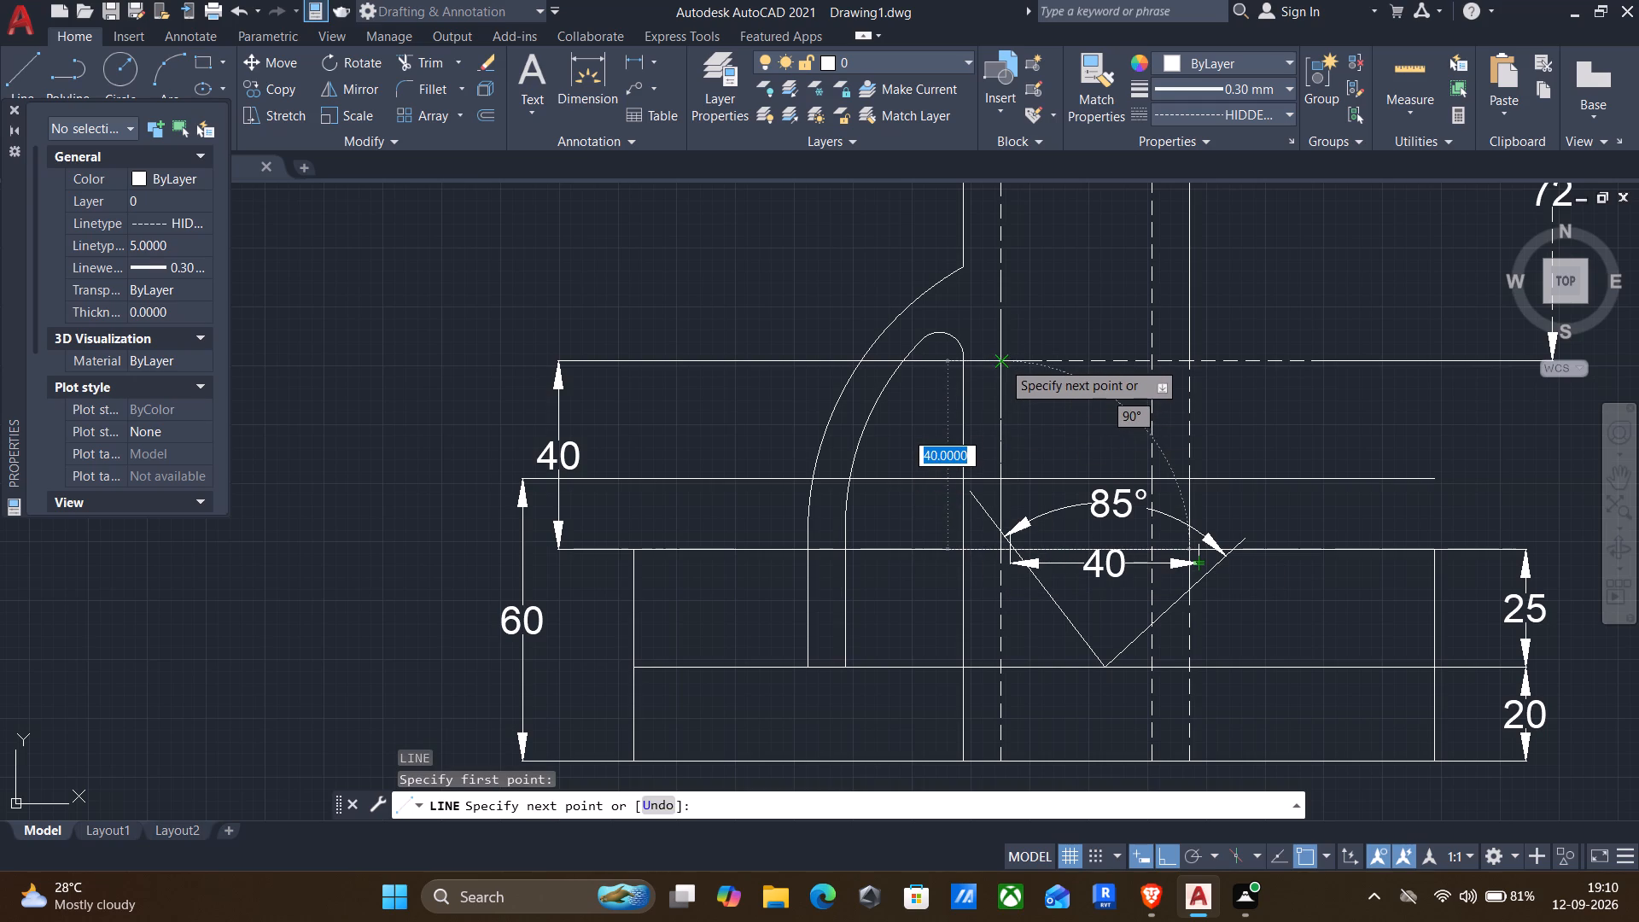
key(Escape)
With linetype ByLayer, draw a 40-high line up the left hidden vertical from the base's top edge, and across to the column's right edge.
click(1210, 105)
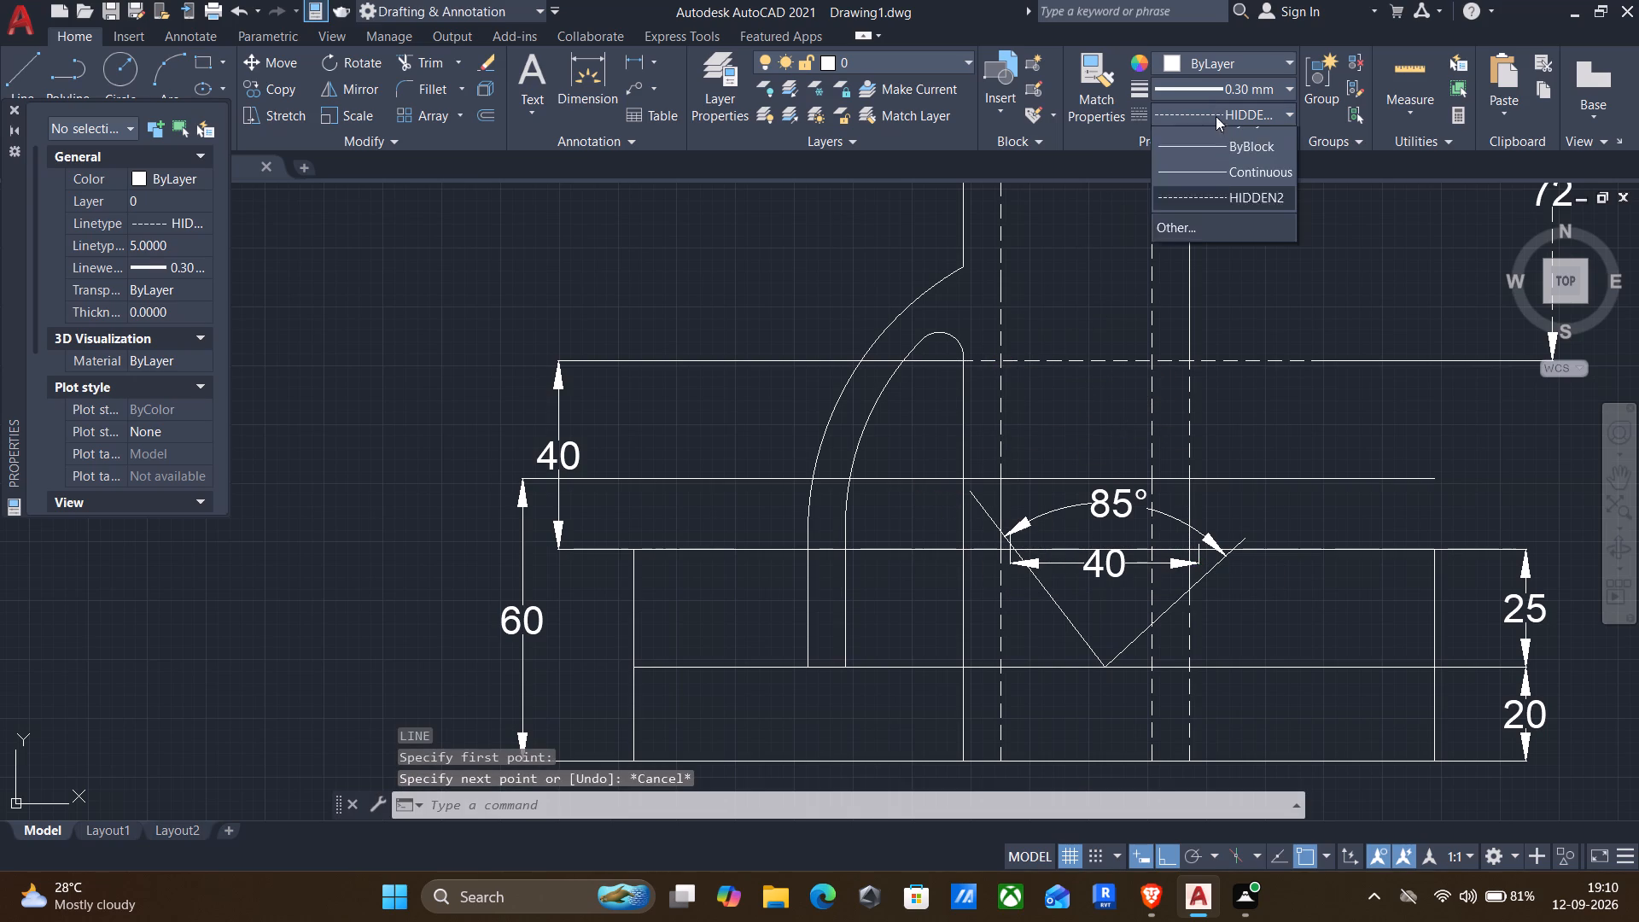
click(1223, 144)
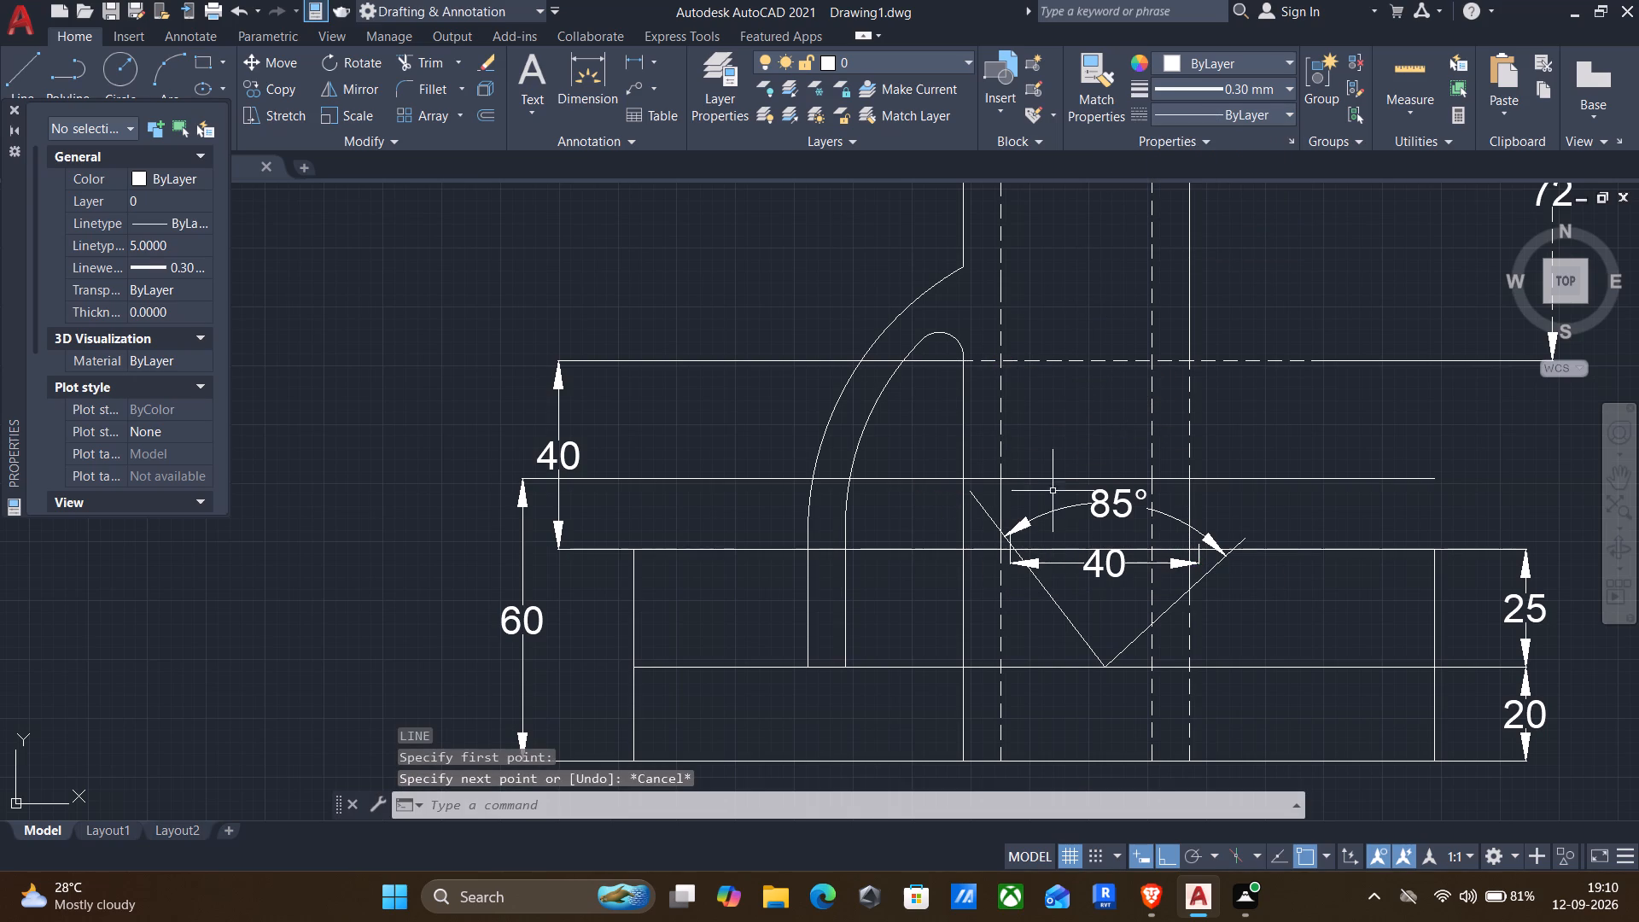
key(l)
key(Return)
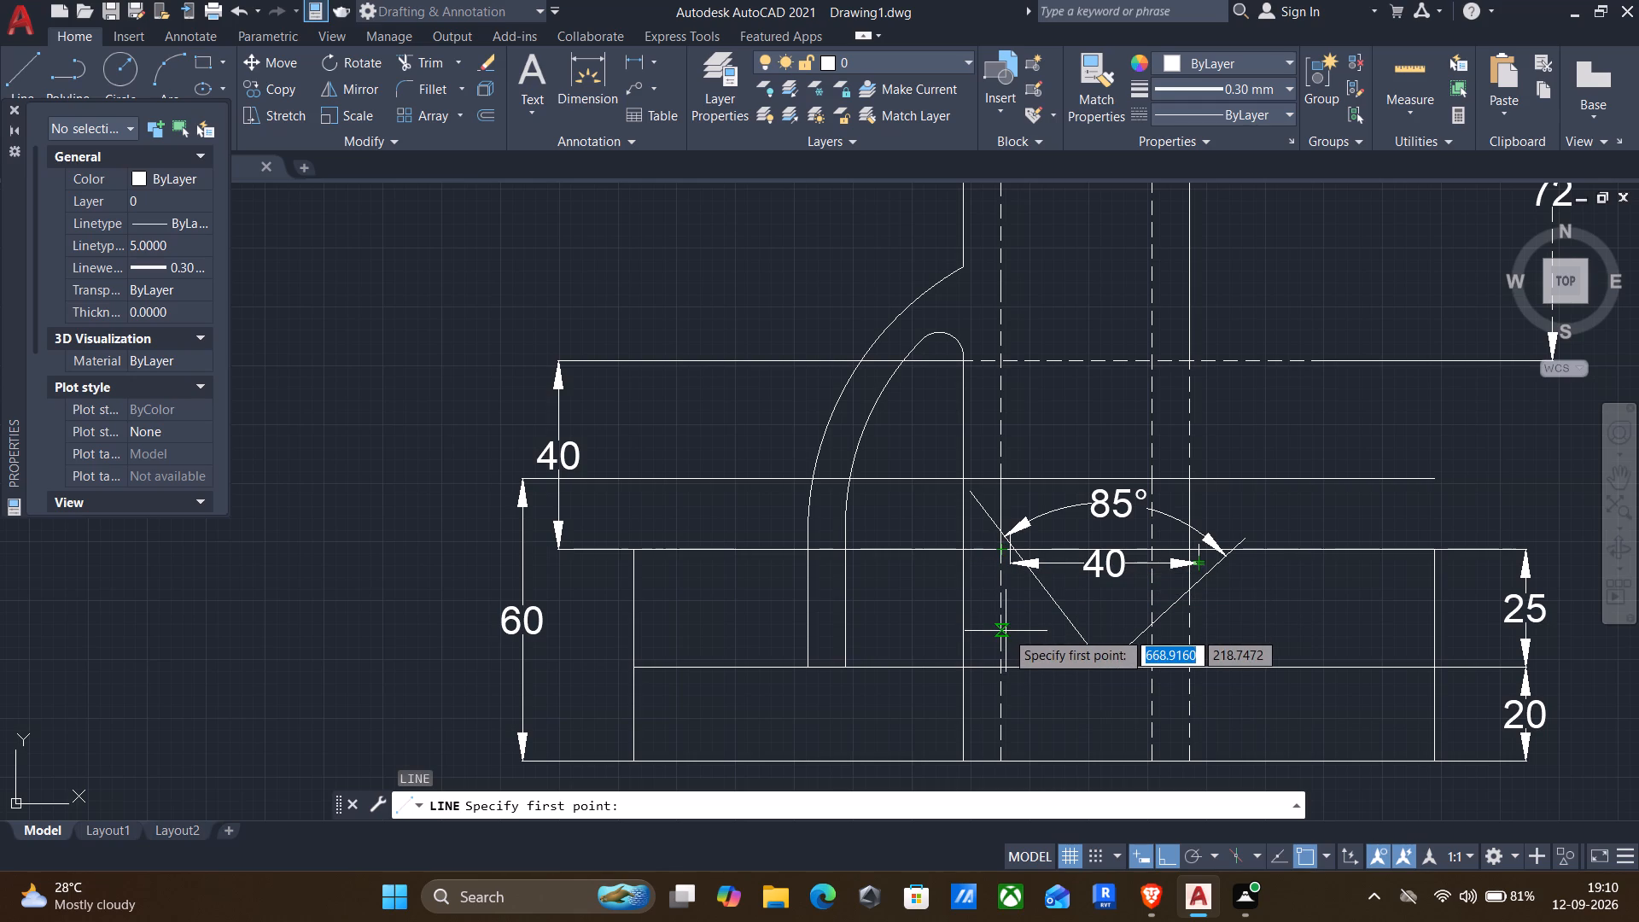
click(998, 553)
click(1006, 364)
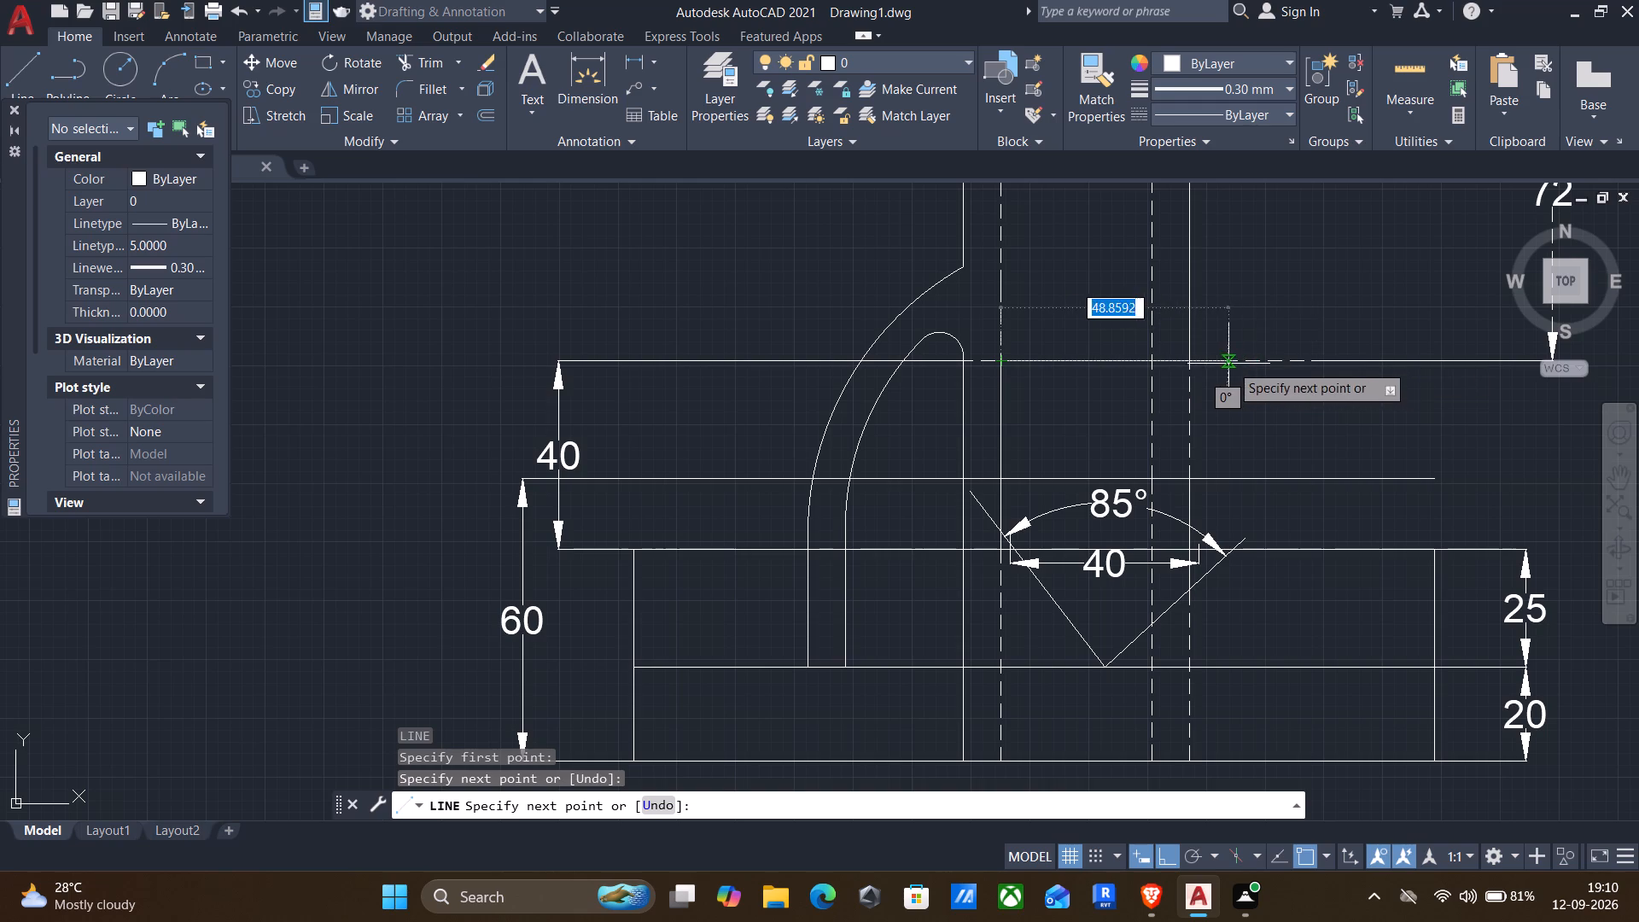
click(1187, 367)
key(Escape)
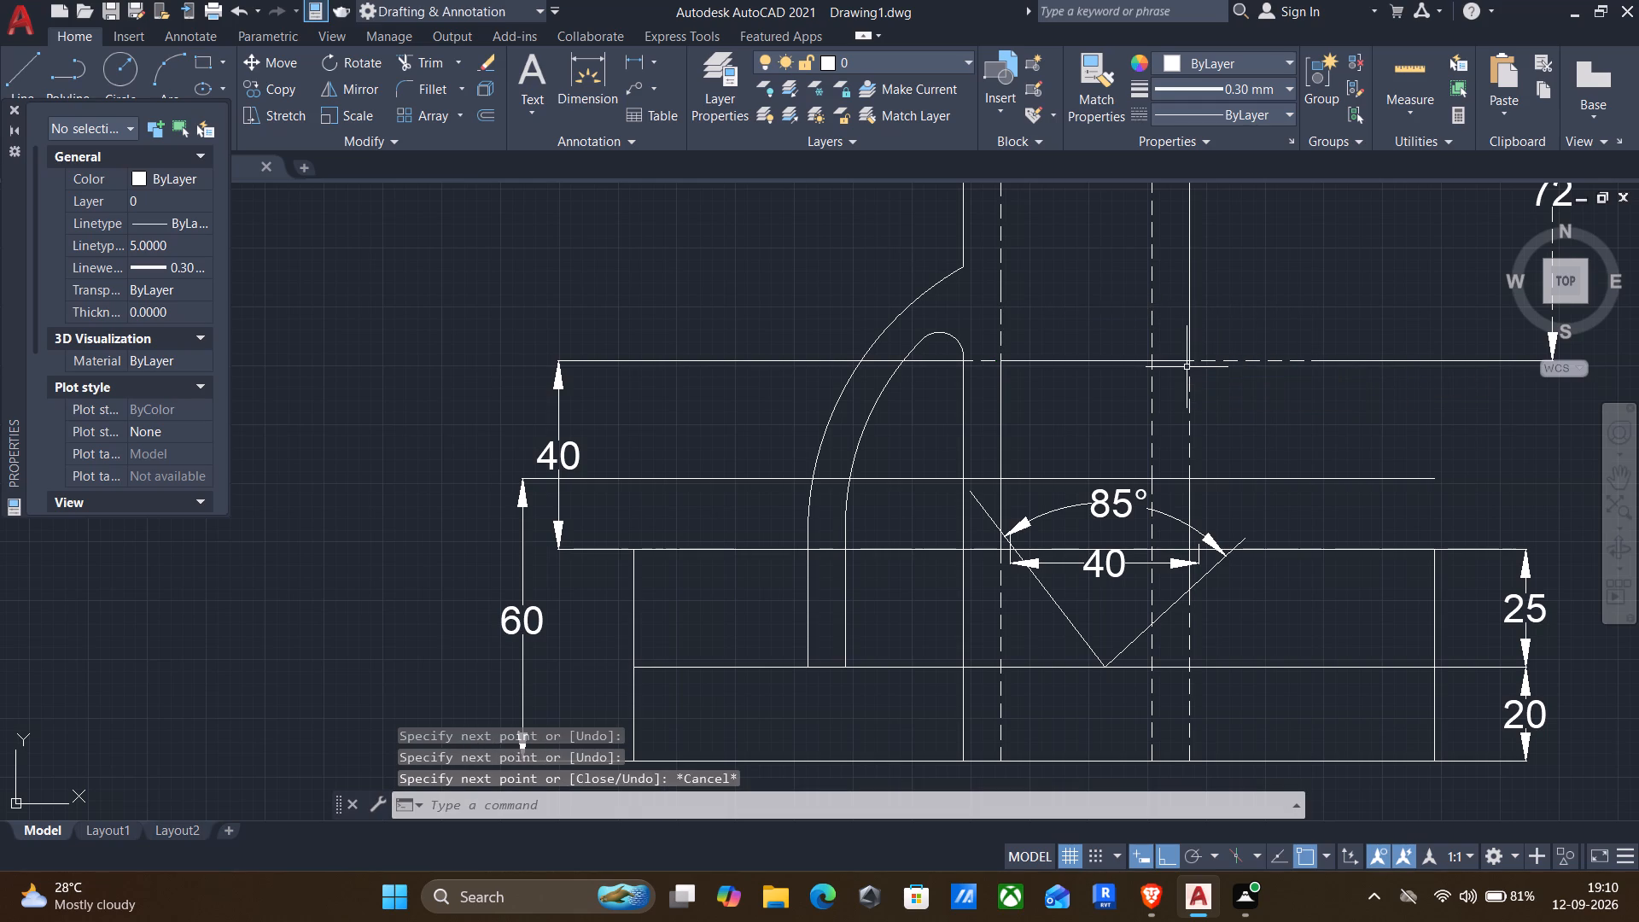
Trim away the surplus top-edge line extending left beyond the small block on top of the column.
middle_drag(1187, 367, 1172, 562)
scroll(1172, 562, up, 1)
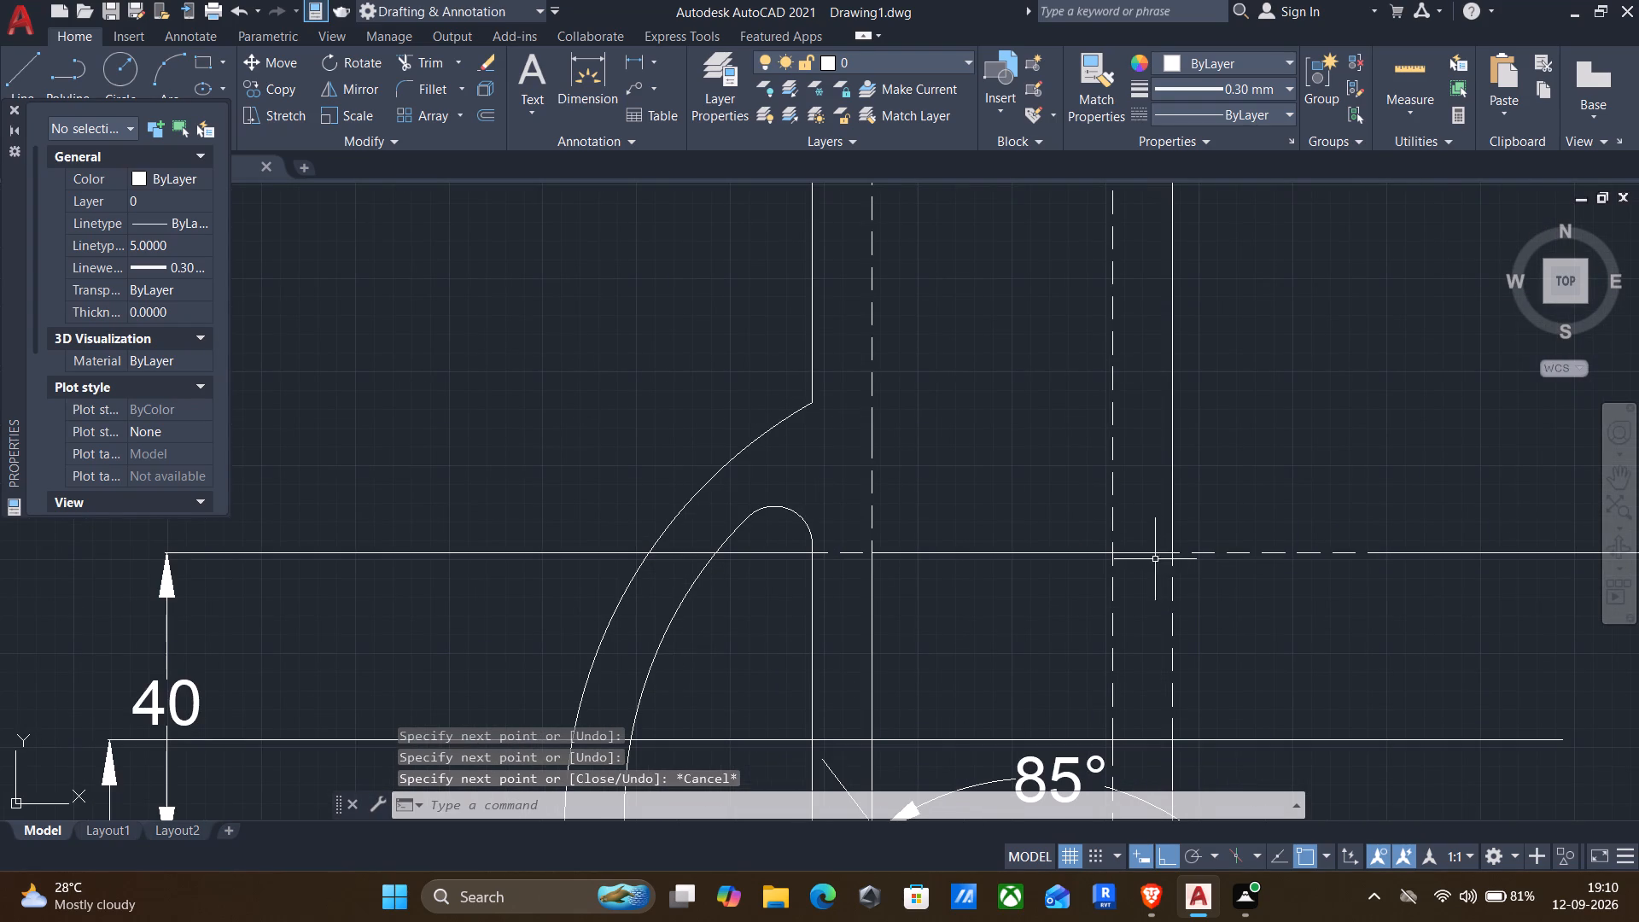
middle_drag(1231, 582, 1199, 507)
scroll(1199, 510, down, 1)
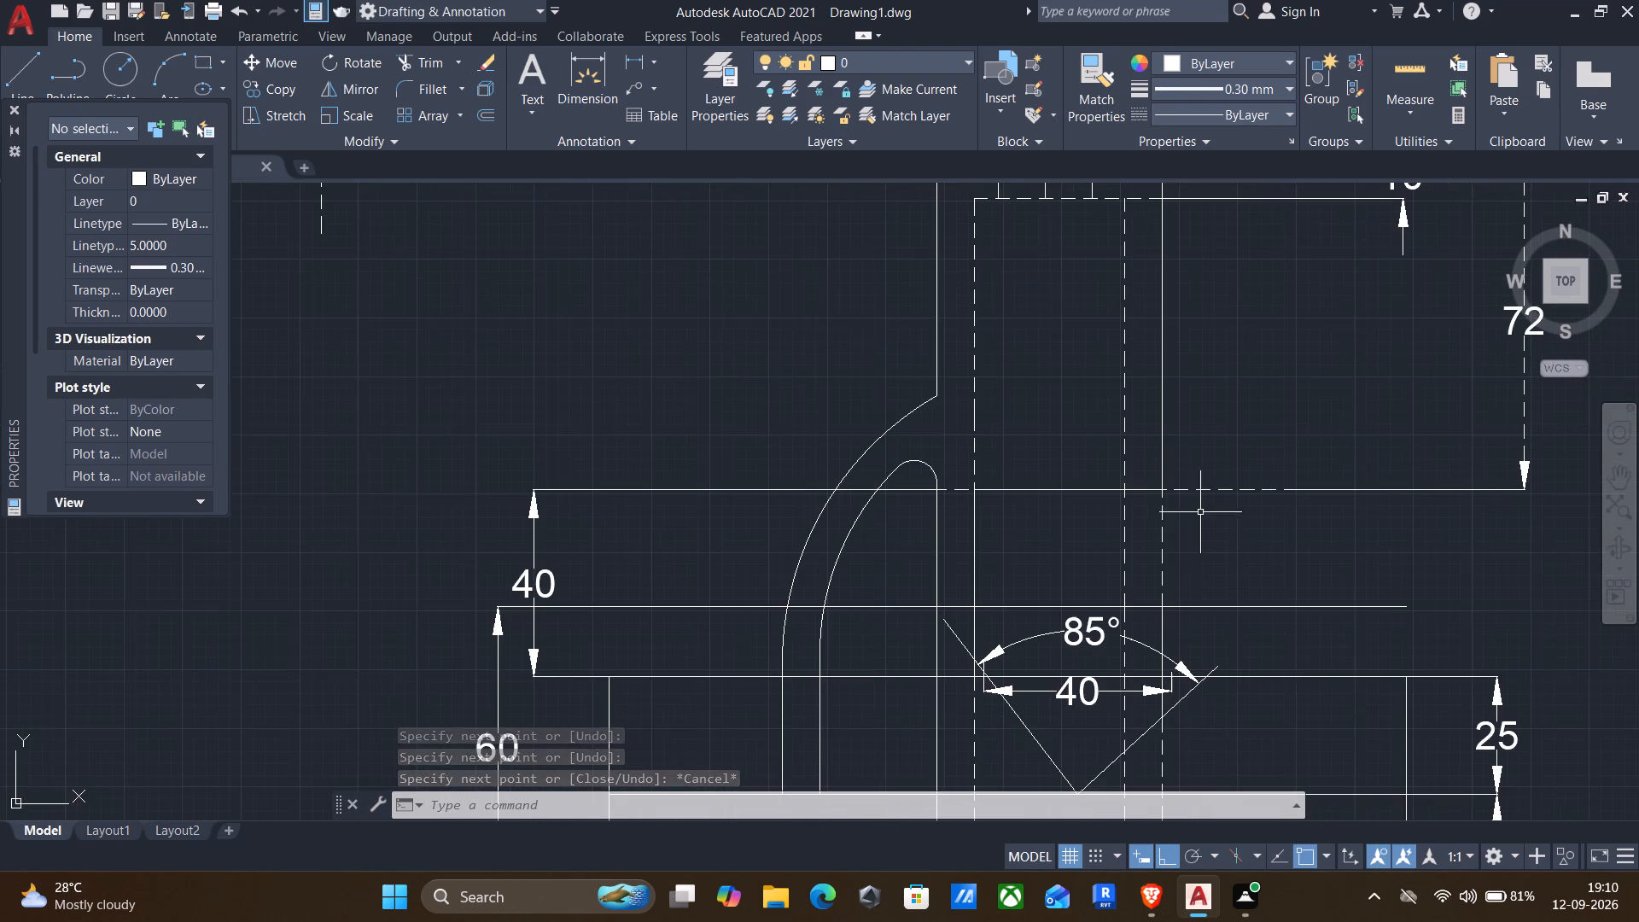
middle_drag(1209, 532, 1156, 537)
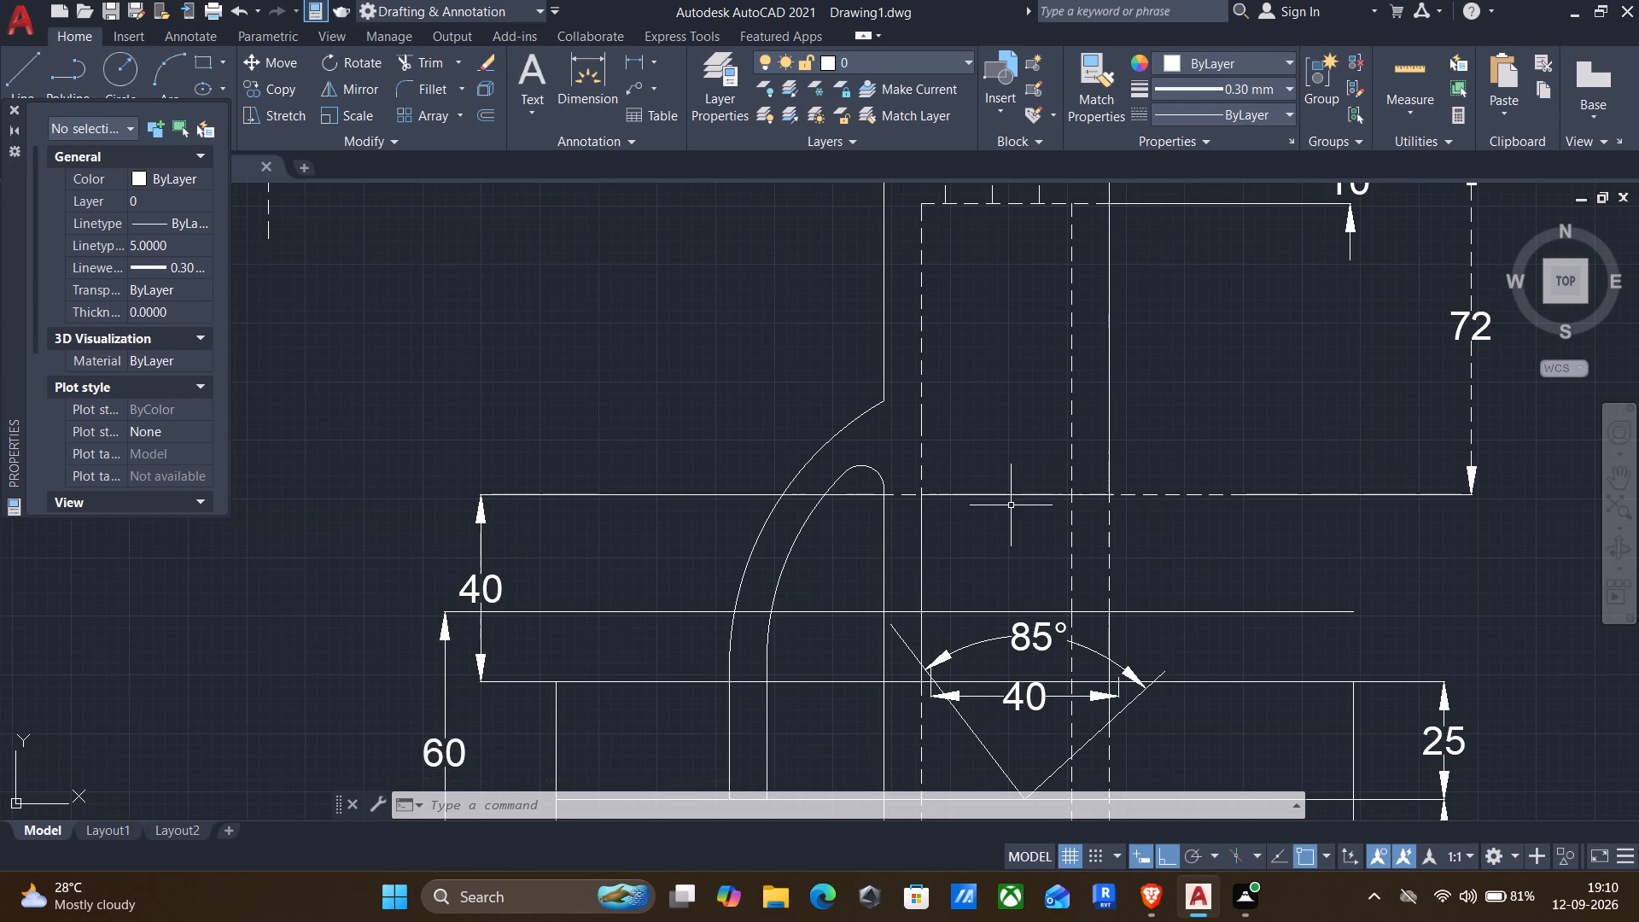
scroll(1006, 507, down, 1)
middle_drag(1096, 386, 1070, 469)
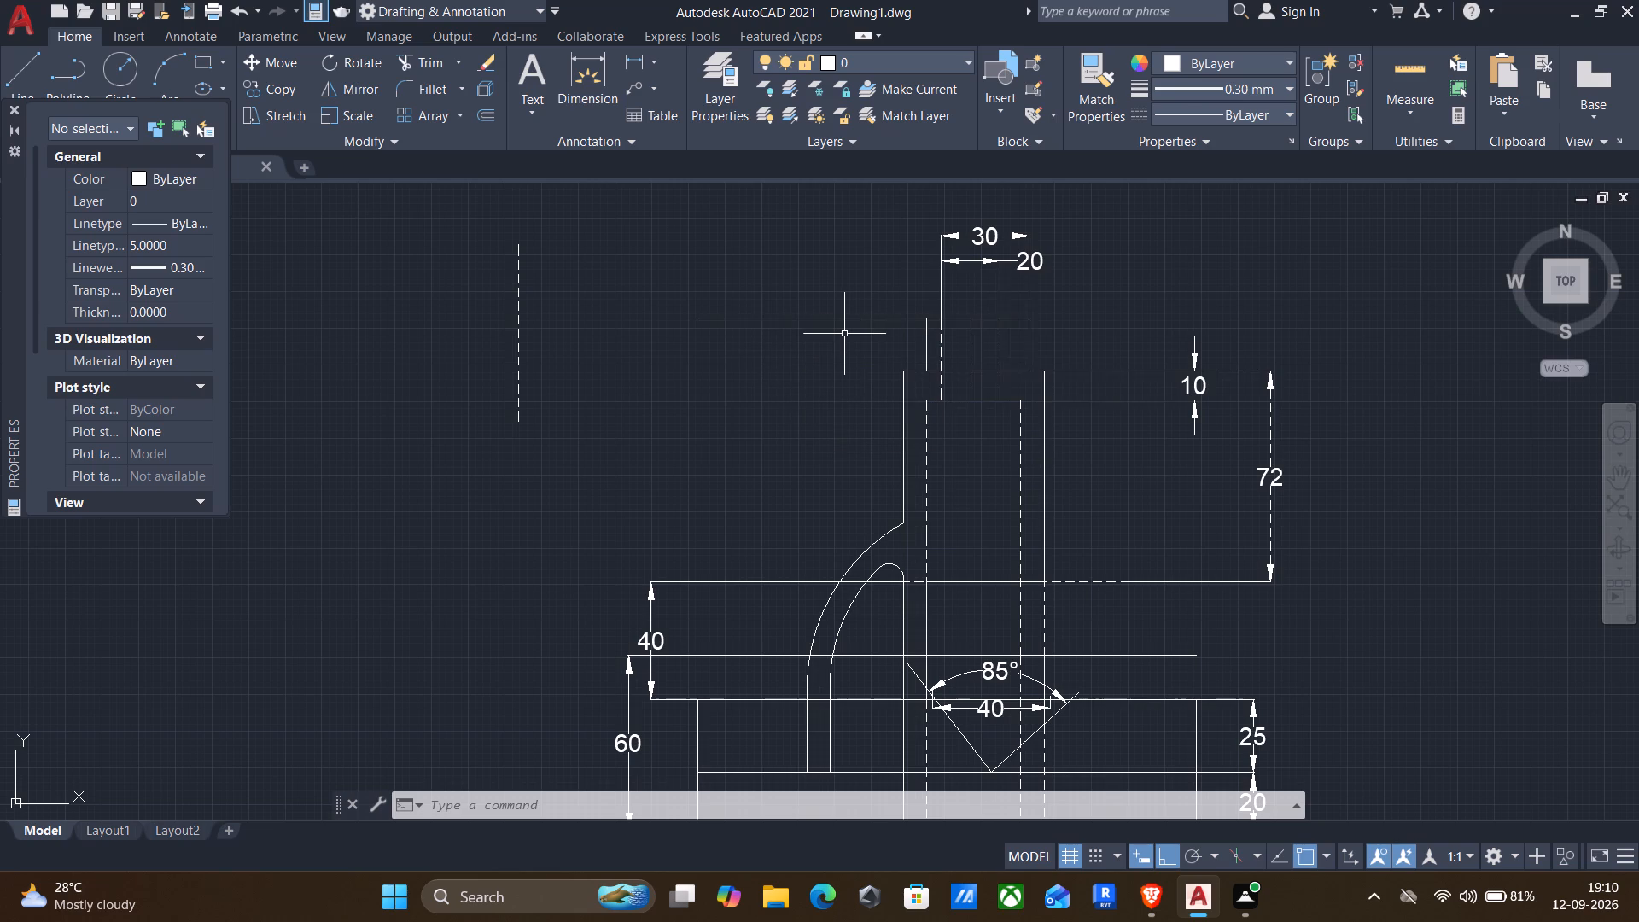
text(TR)
key(Return)
drag(819, 291, 813, 385)
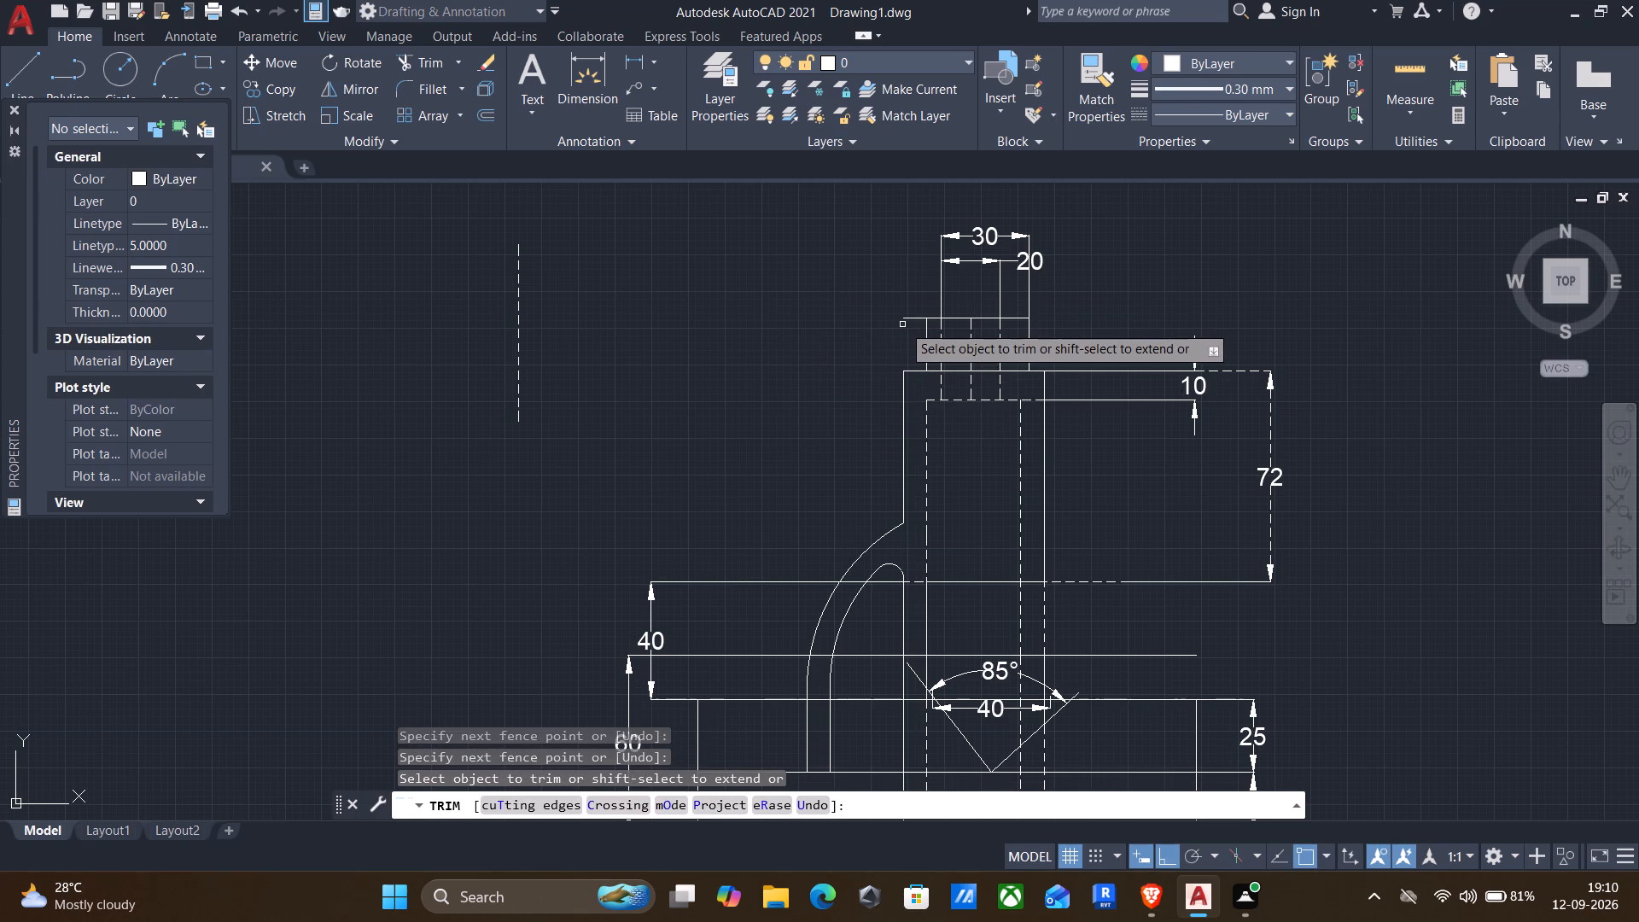
scroll(902, 324, up, 2)
drag(913, 270, 918, 368)
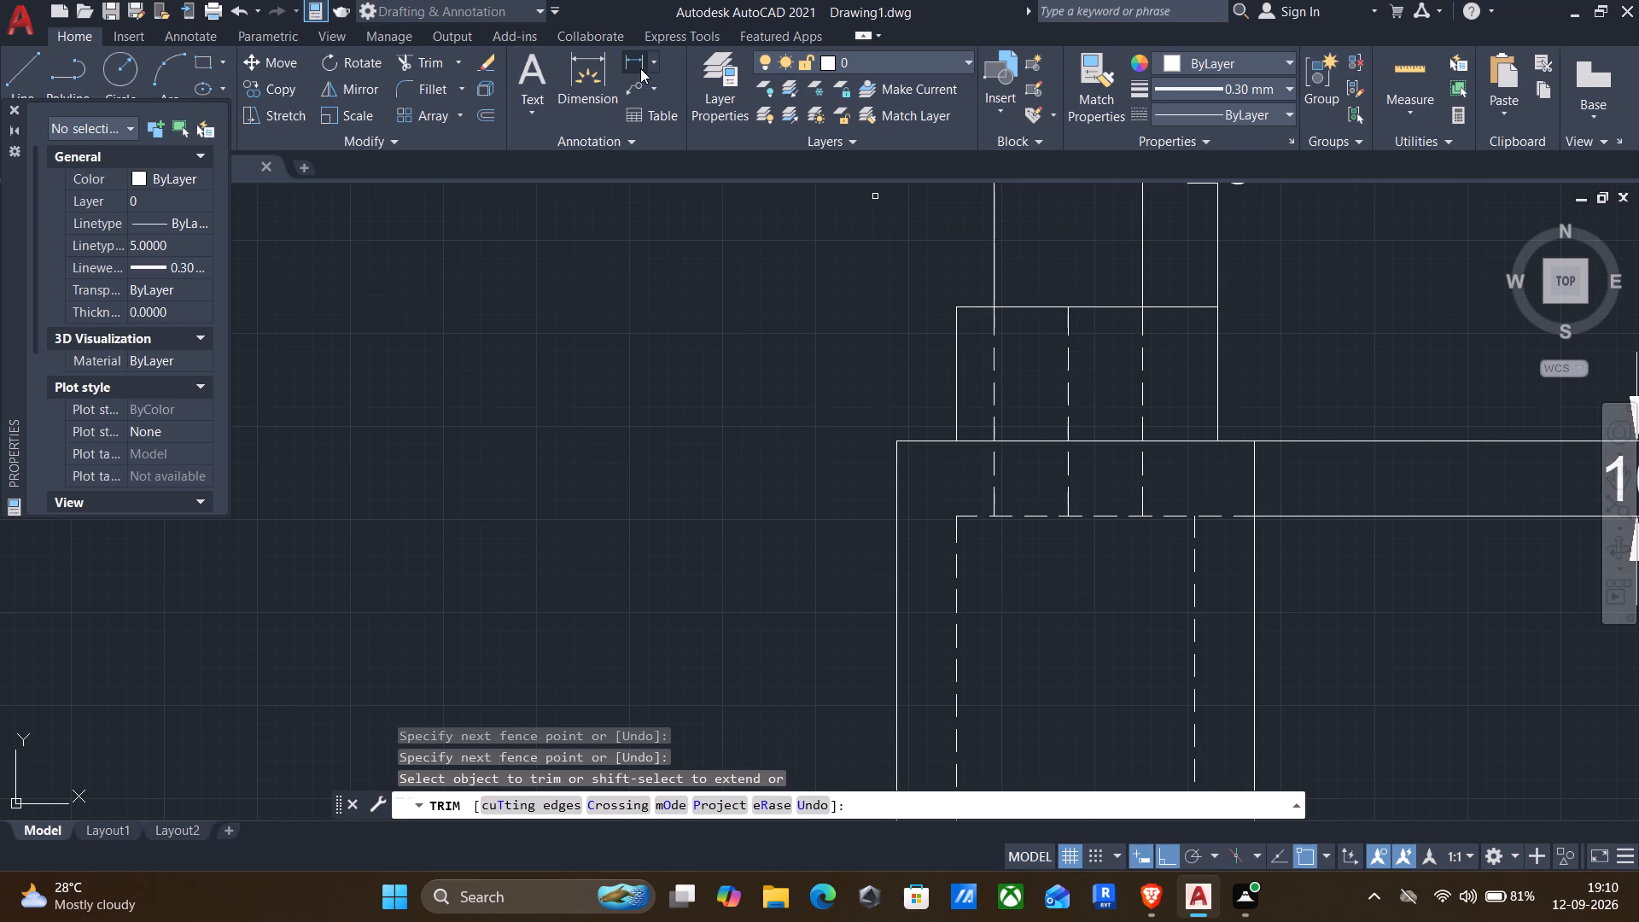
Add a vertical linear dimension for the top block's height, placed between the block and the 10 dimension.
click(632, 63)
click(1217, 309)
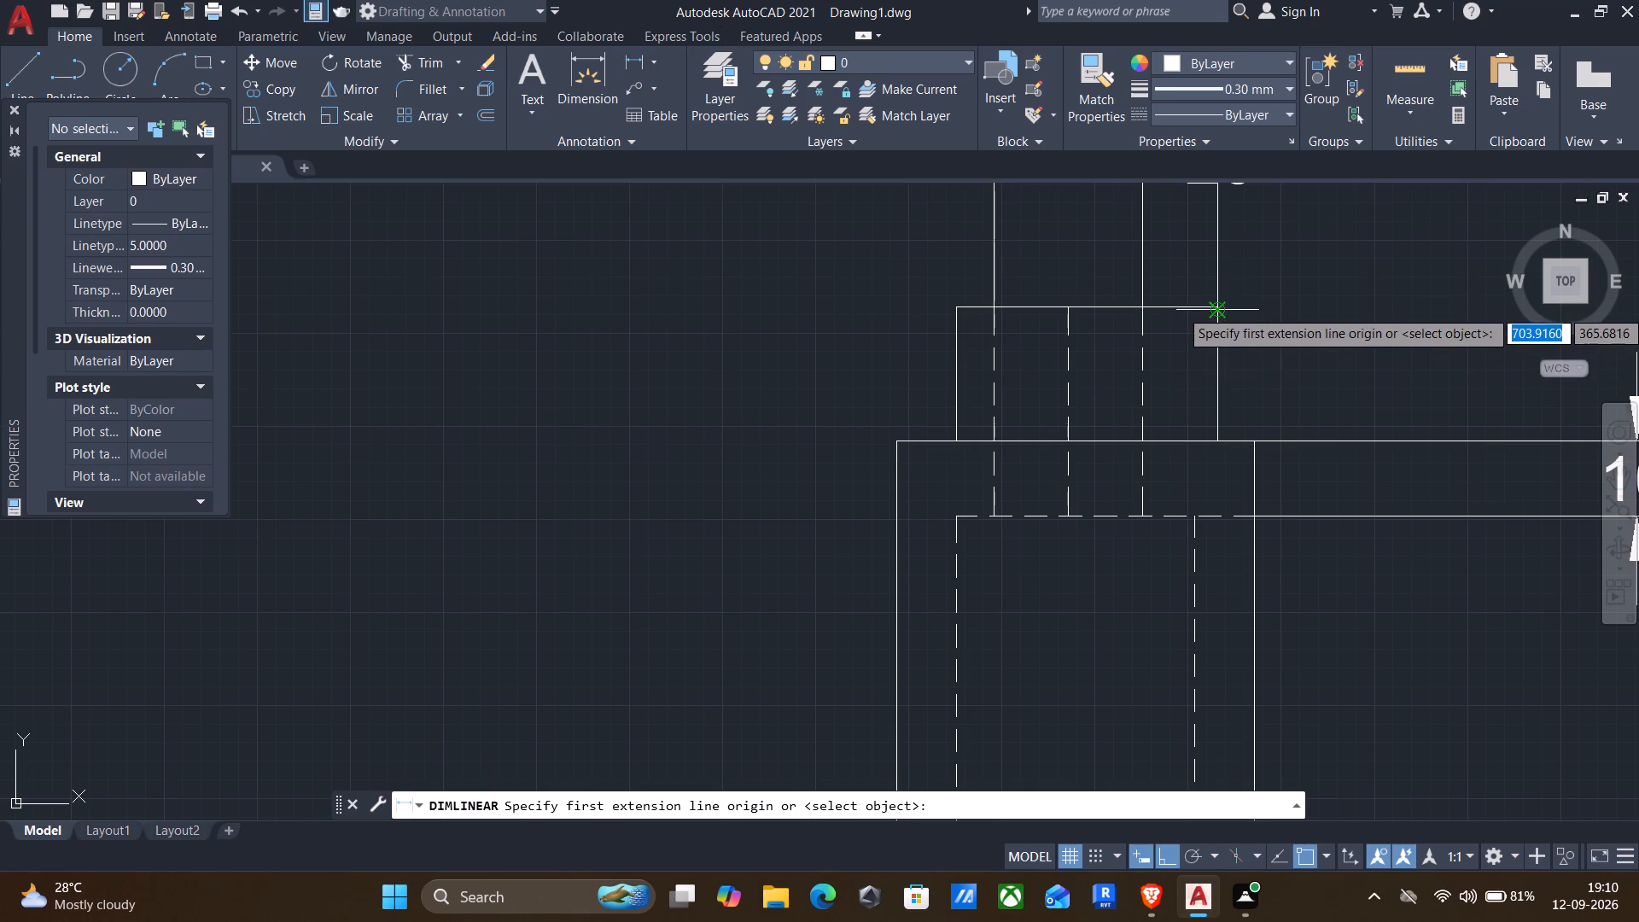
click(1217, 433)
scroll(1222, 433, down, 2)
middle_drag(1284, 423, 1254, 433)
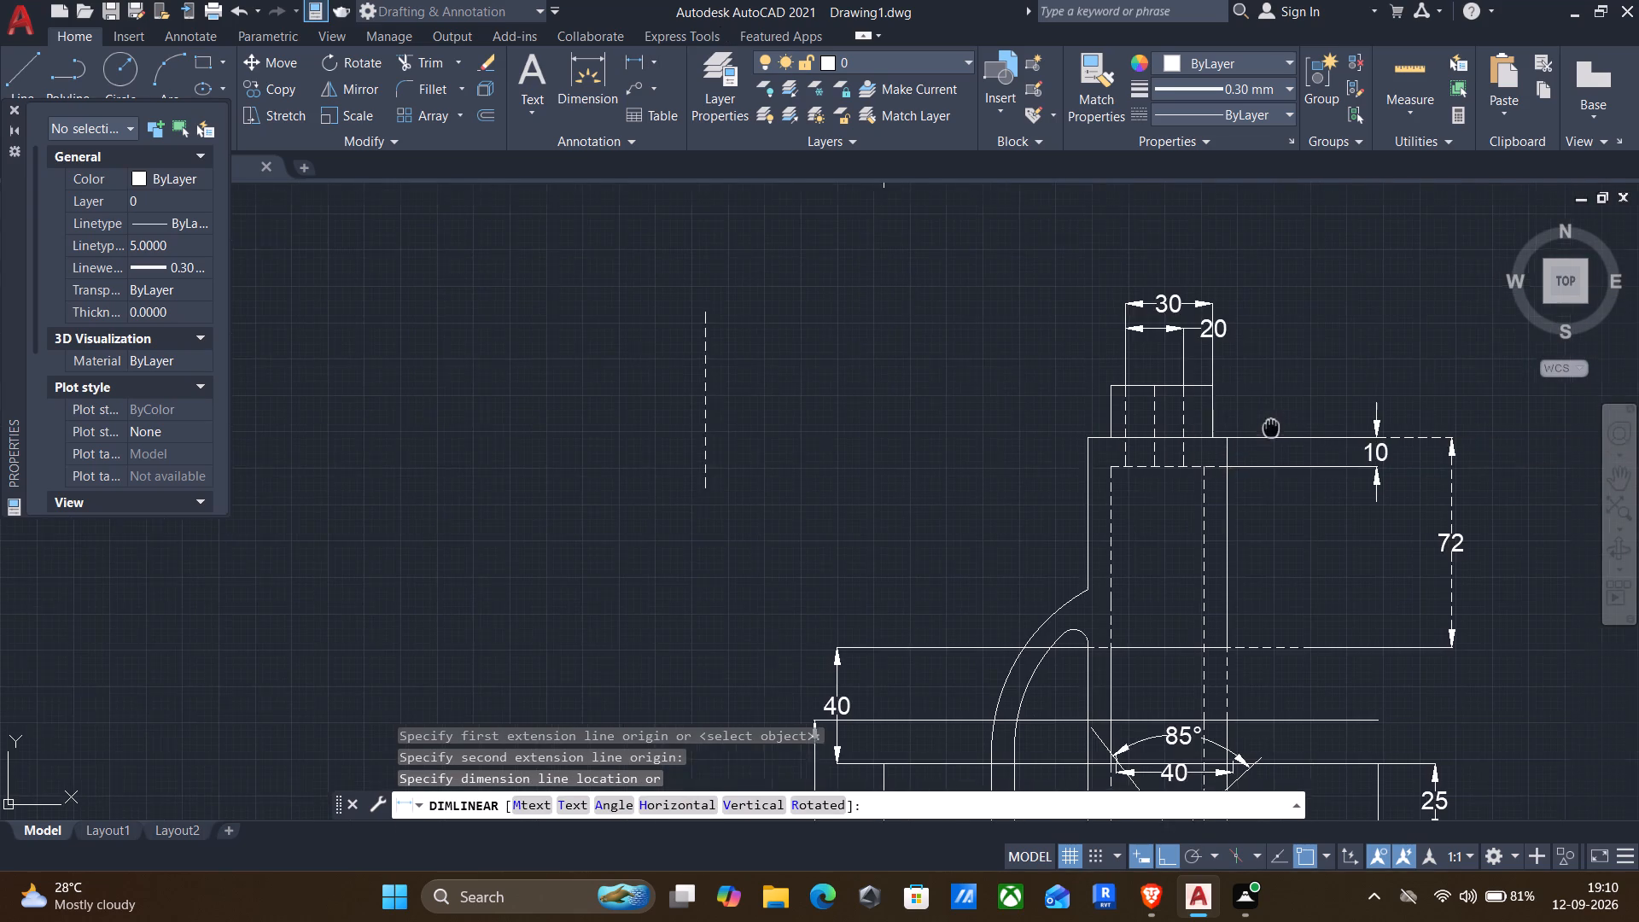
middle_drag(1254, 433, 1156, 482)
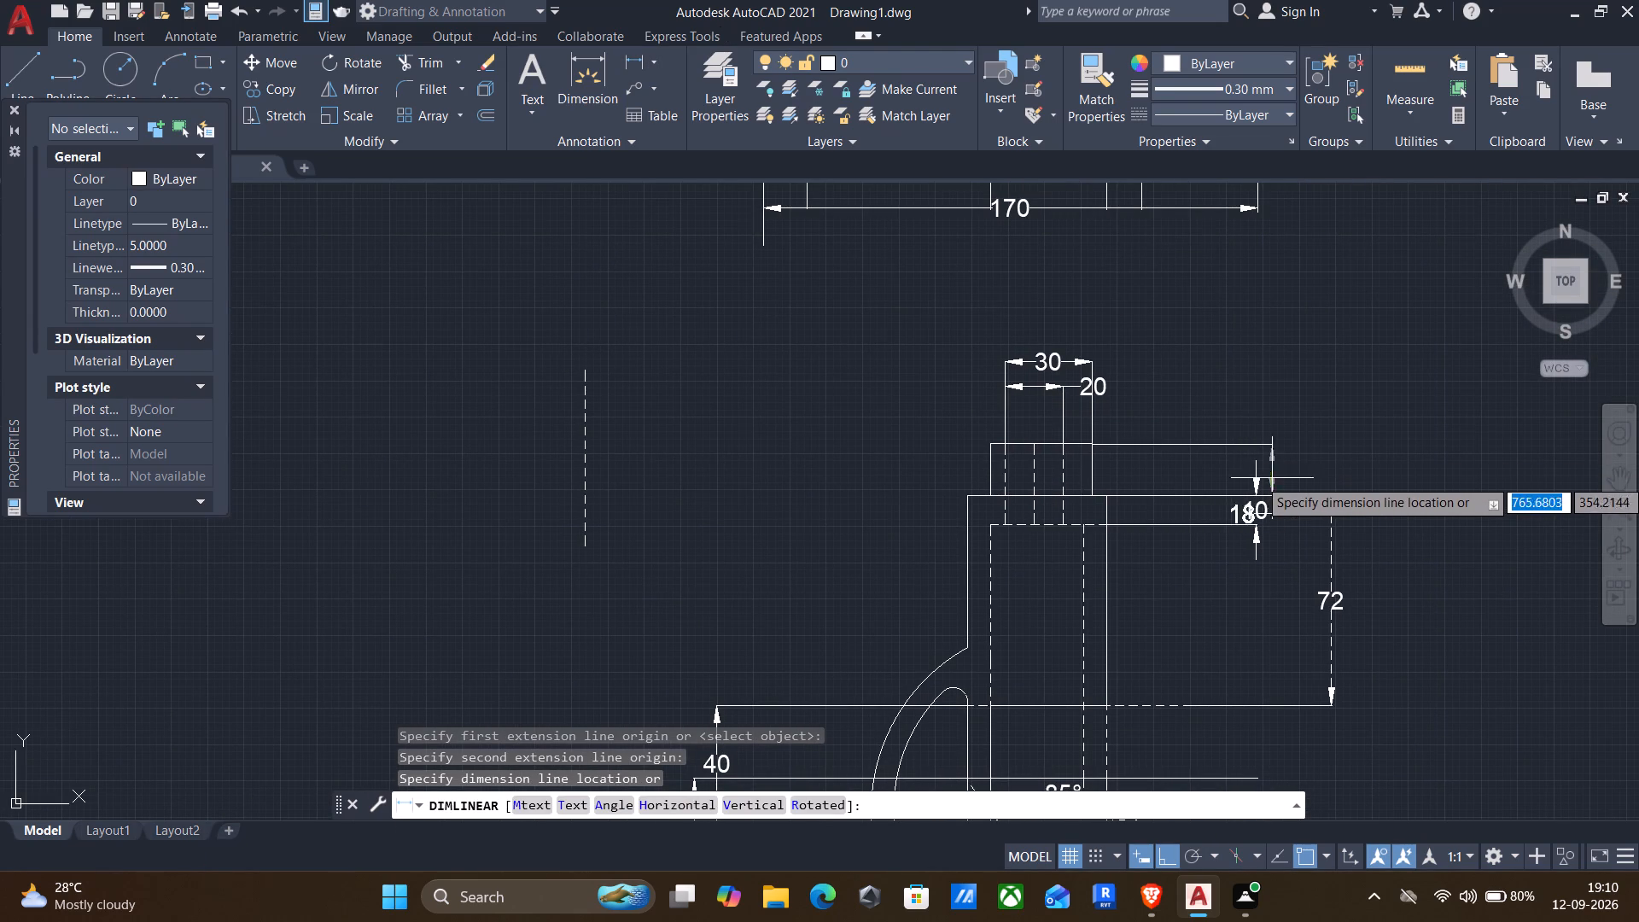
click(1220, 480)
middle_drag(1209, 589, 1223, 464)
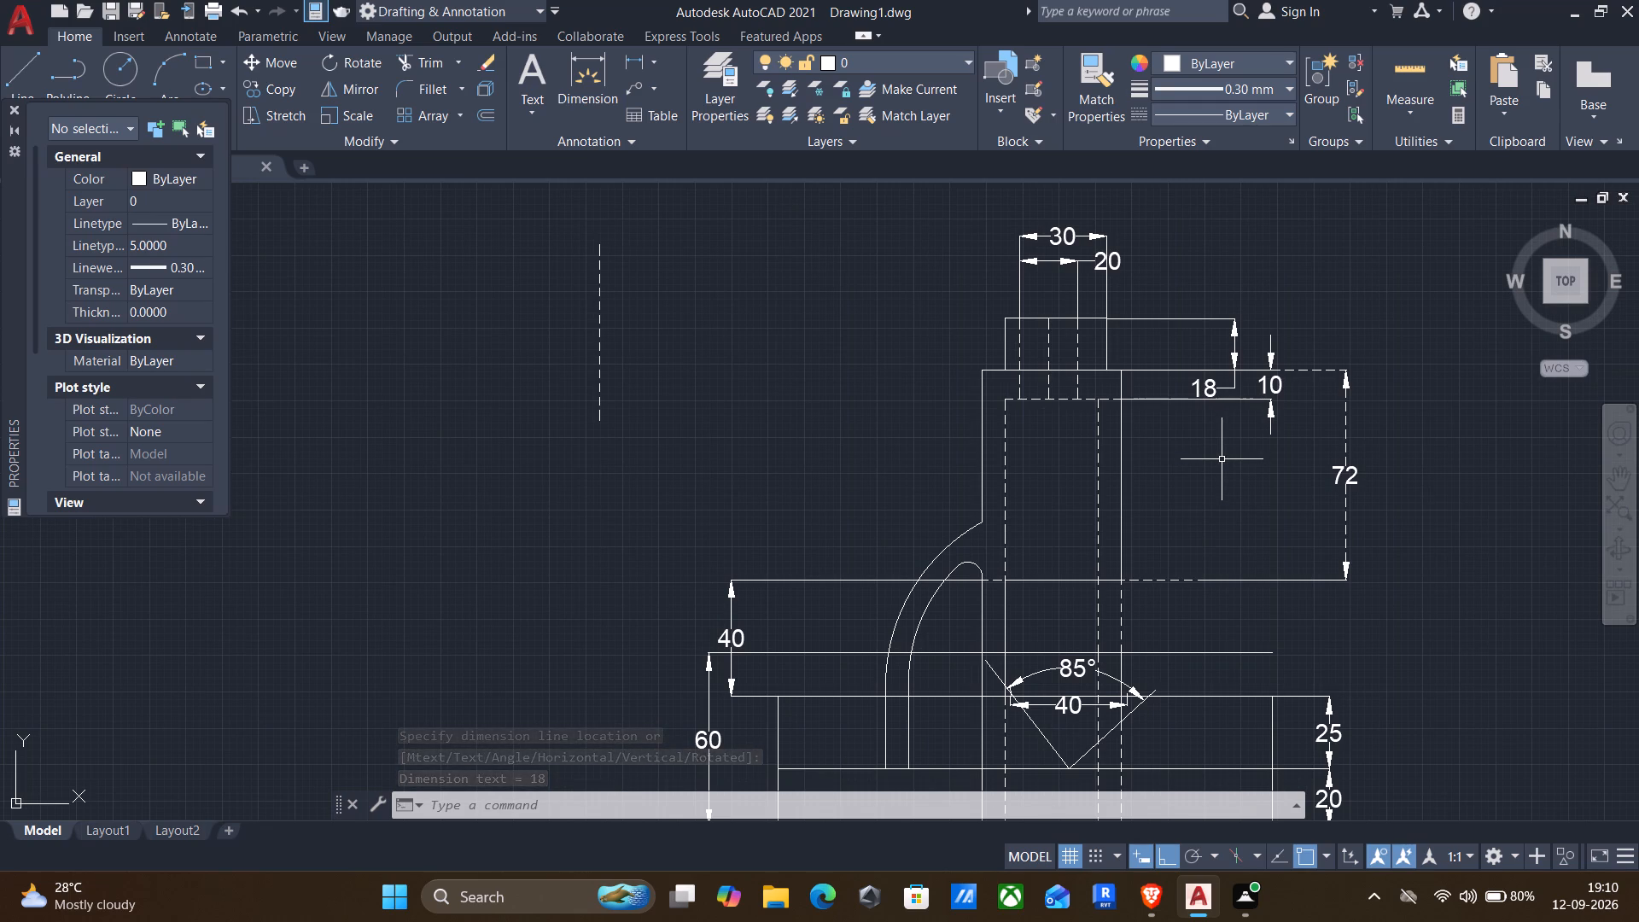
Delete the 30 and 20 width dimensions above the top block.
middle_drag(1220, 463, 1183, 487)
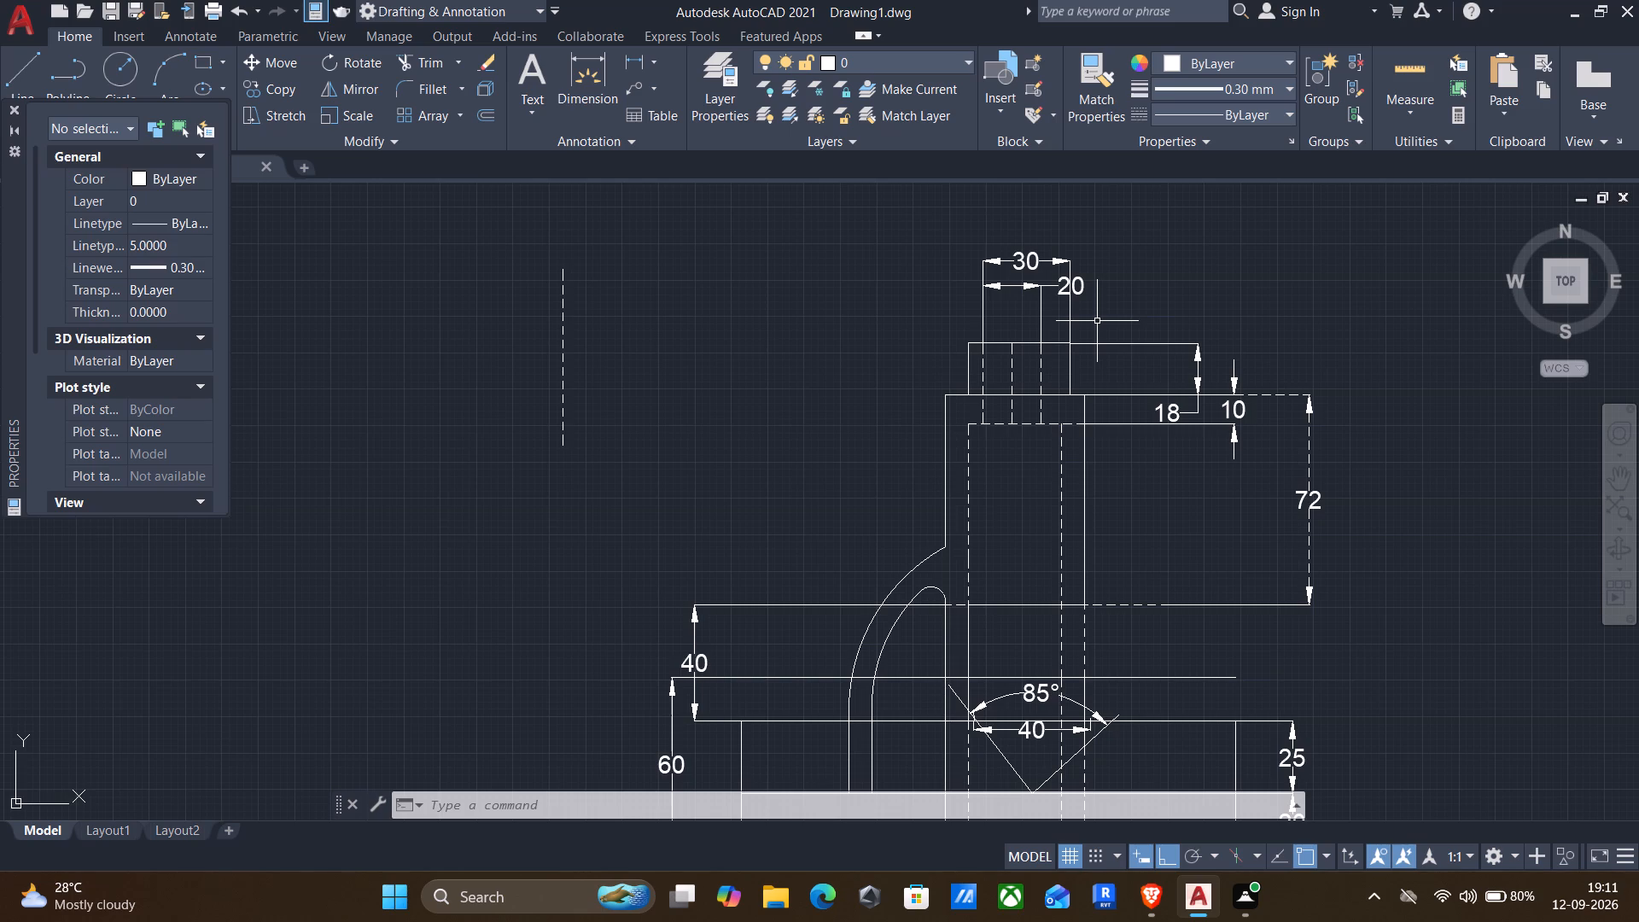
click(1024, 261)
key(Delete)
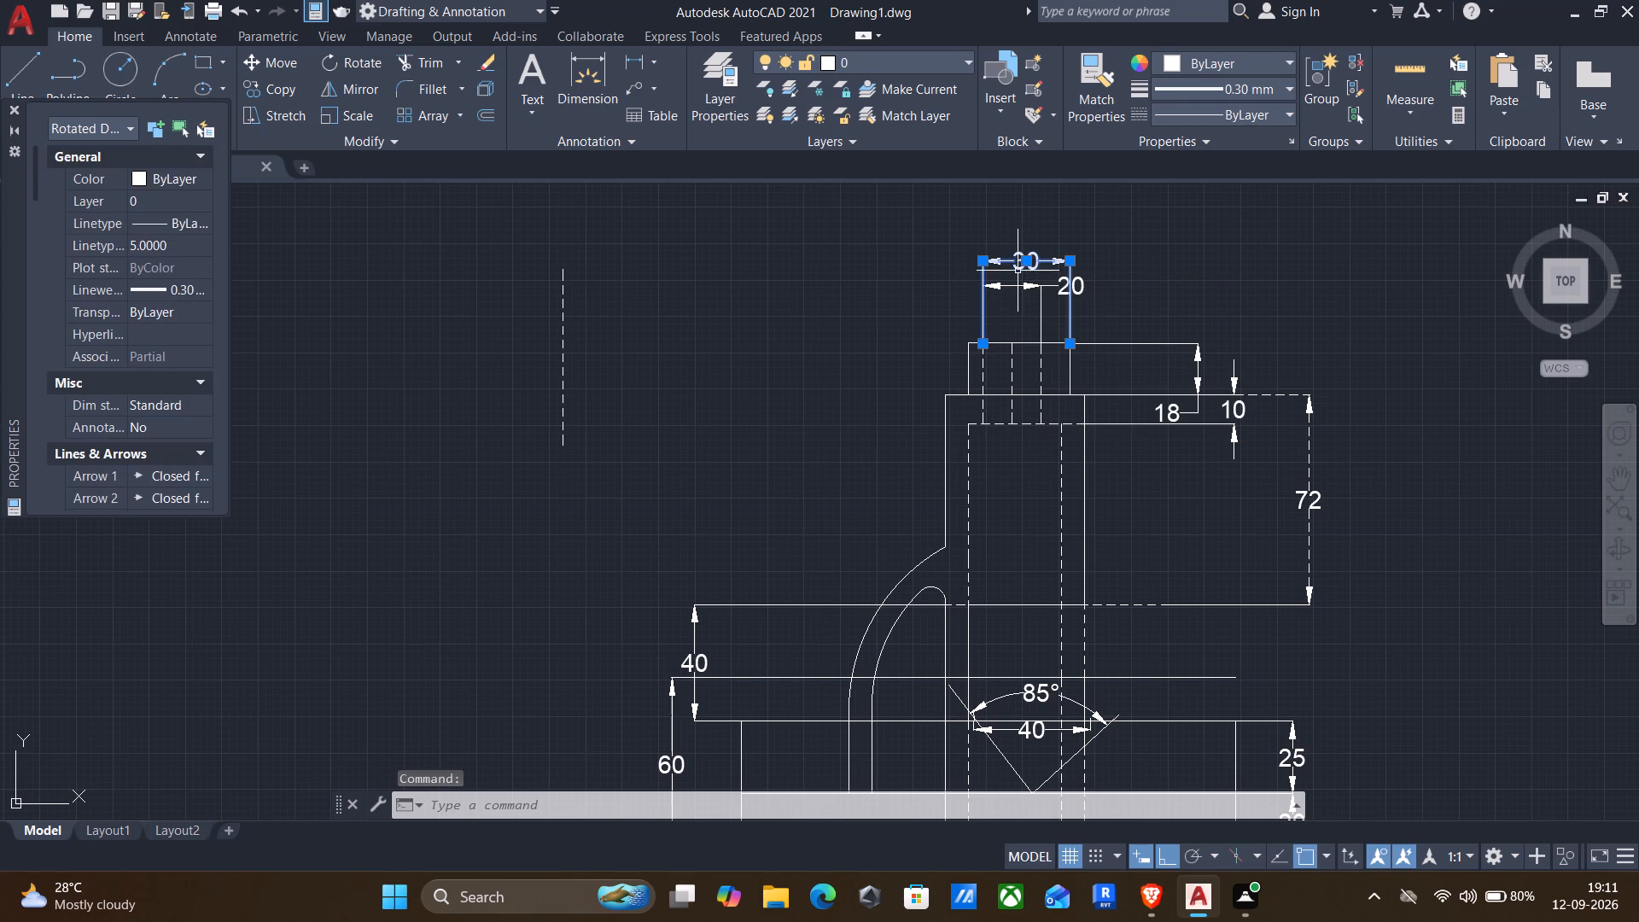
key(Delete)
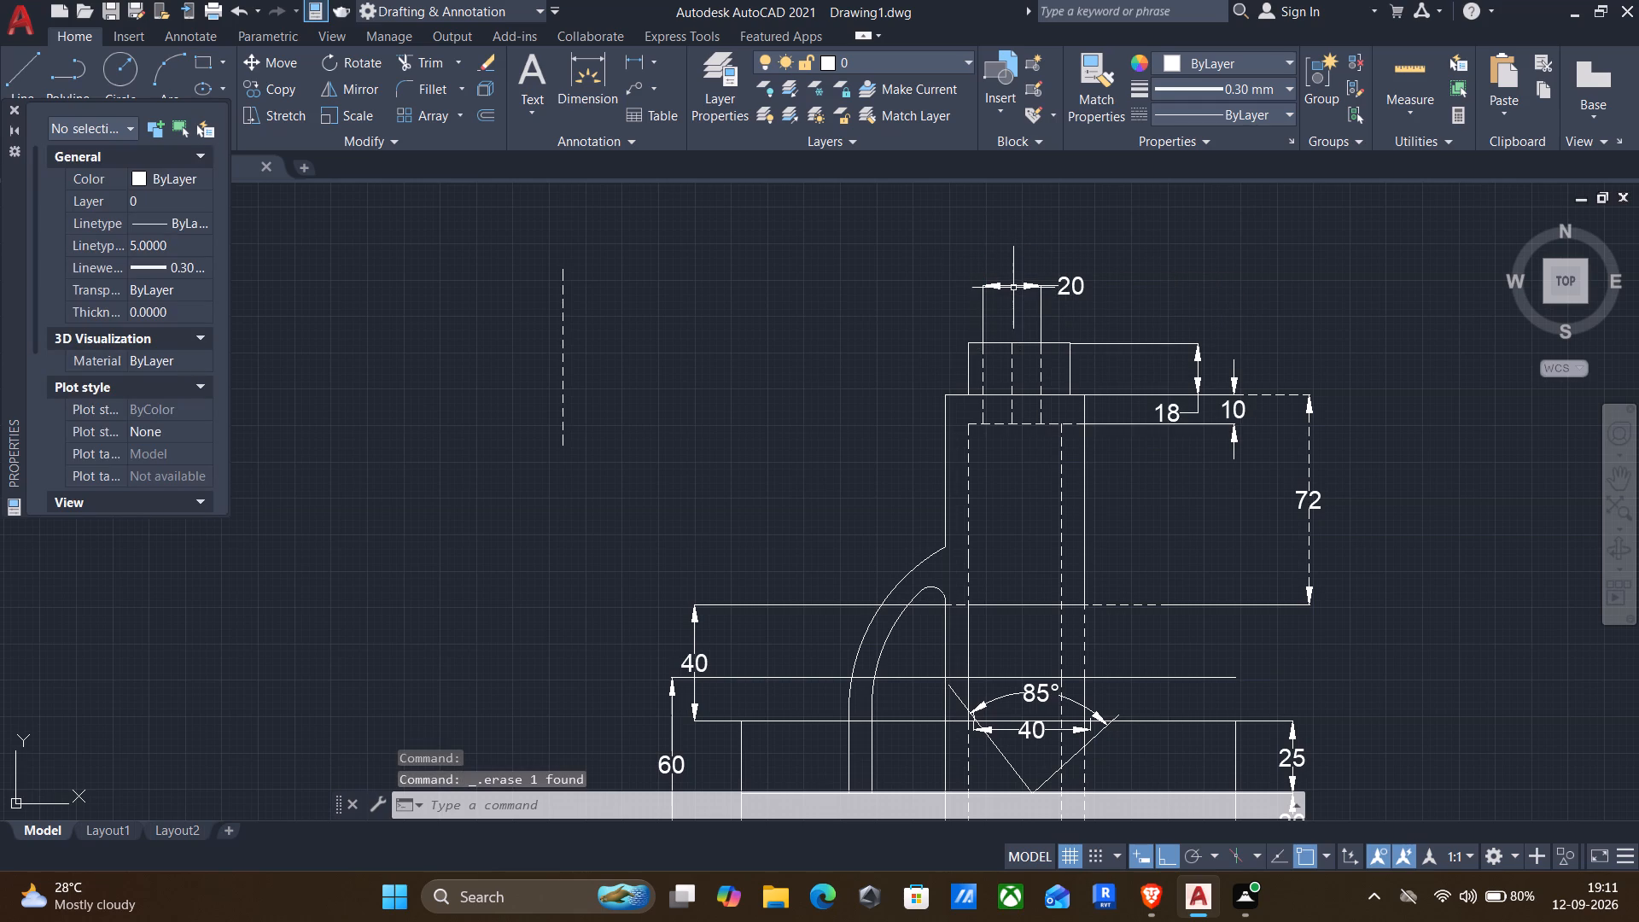
click(1012, 287)
key(Delete)
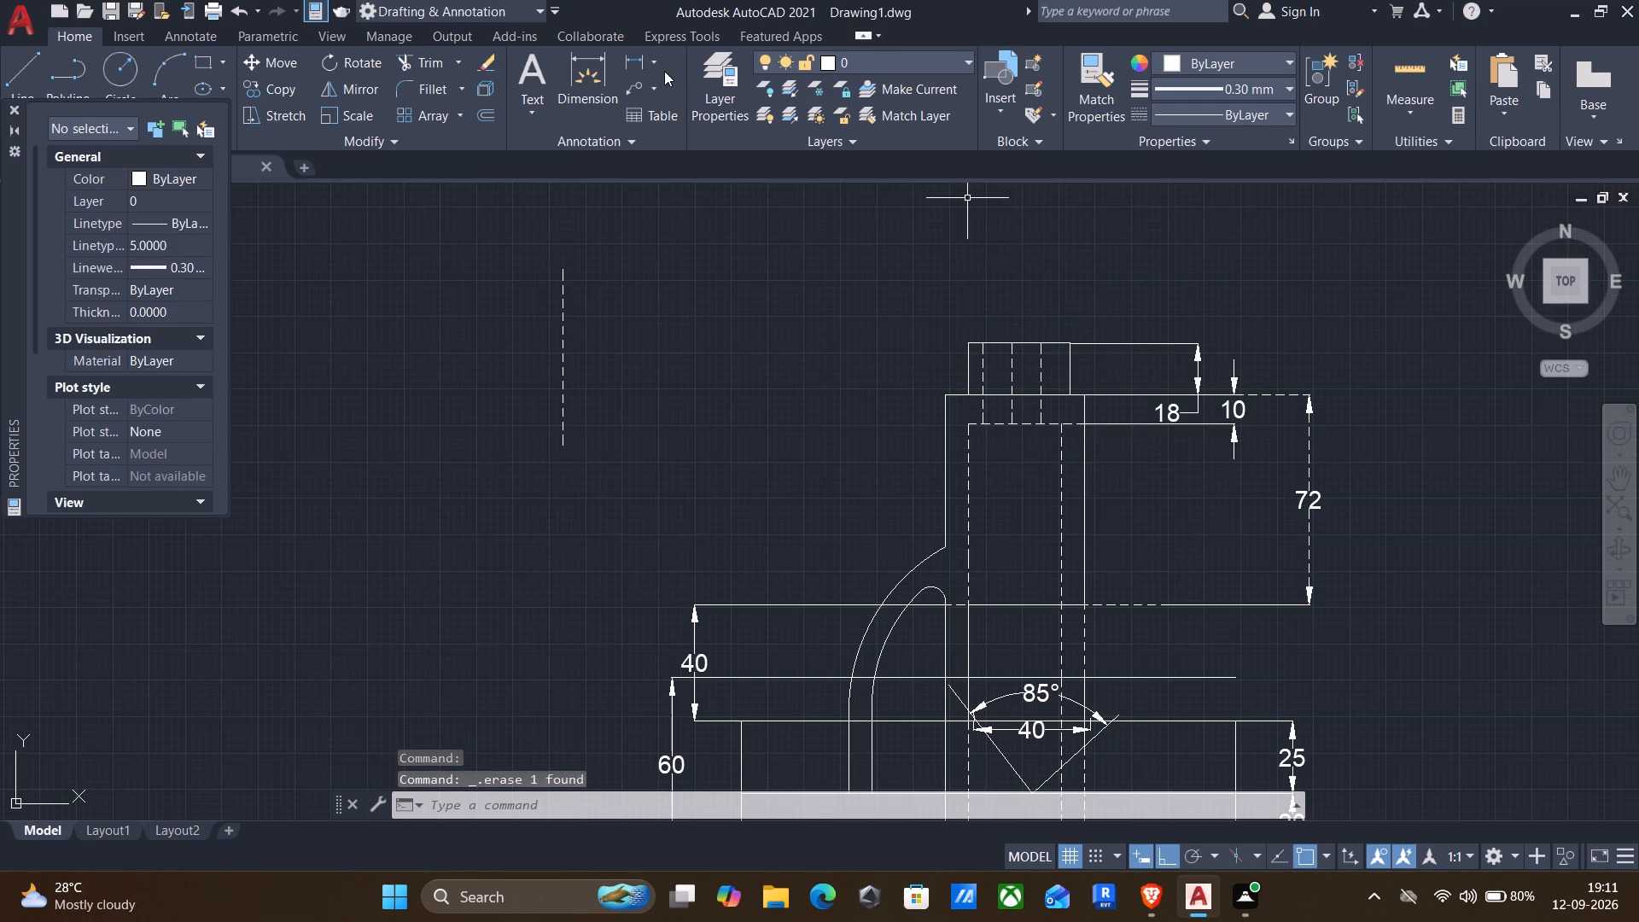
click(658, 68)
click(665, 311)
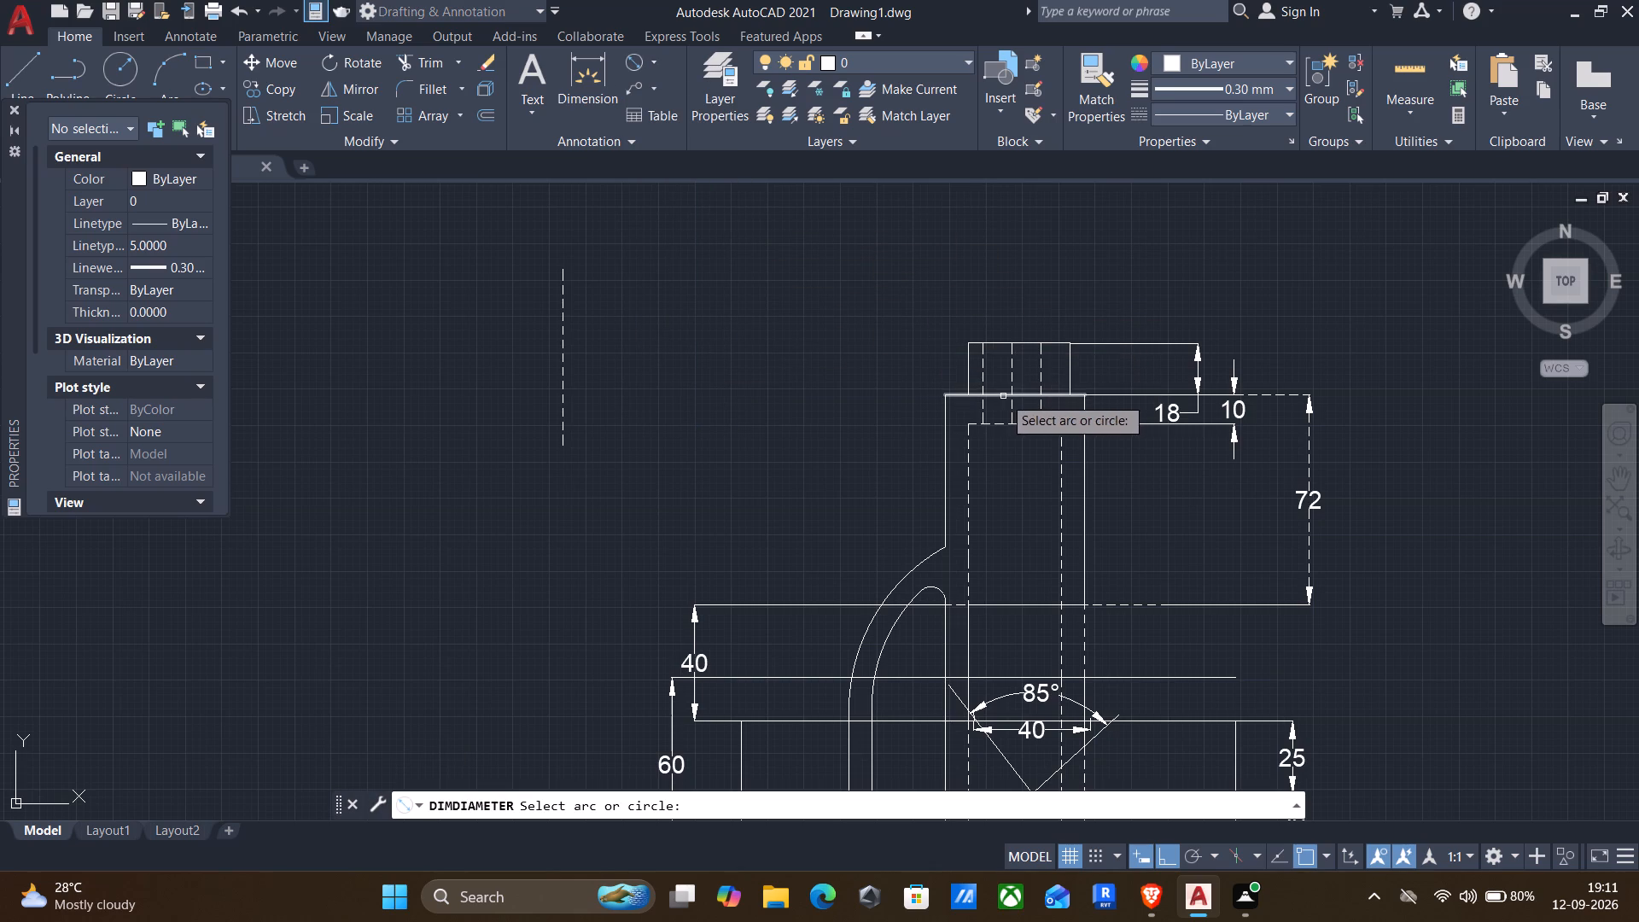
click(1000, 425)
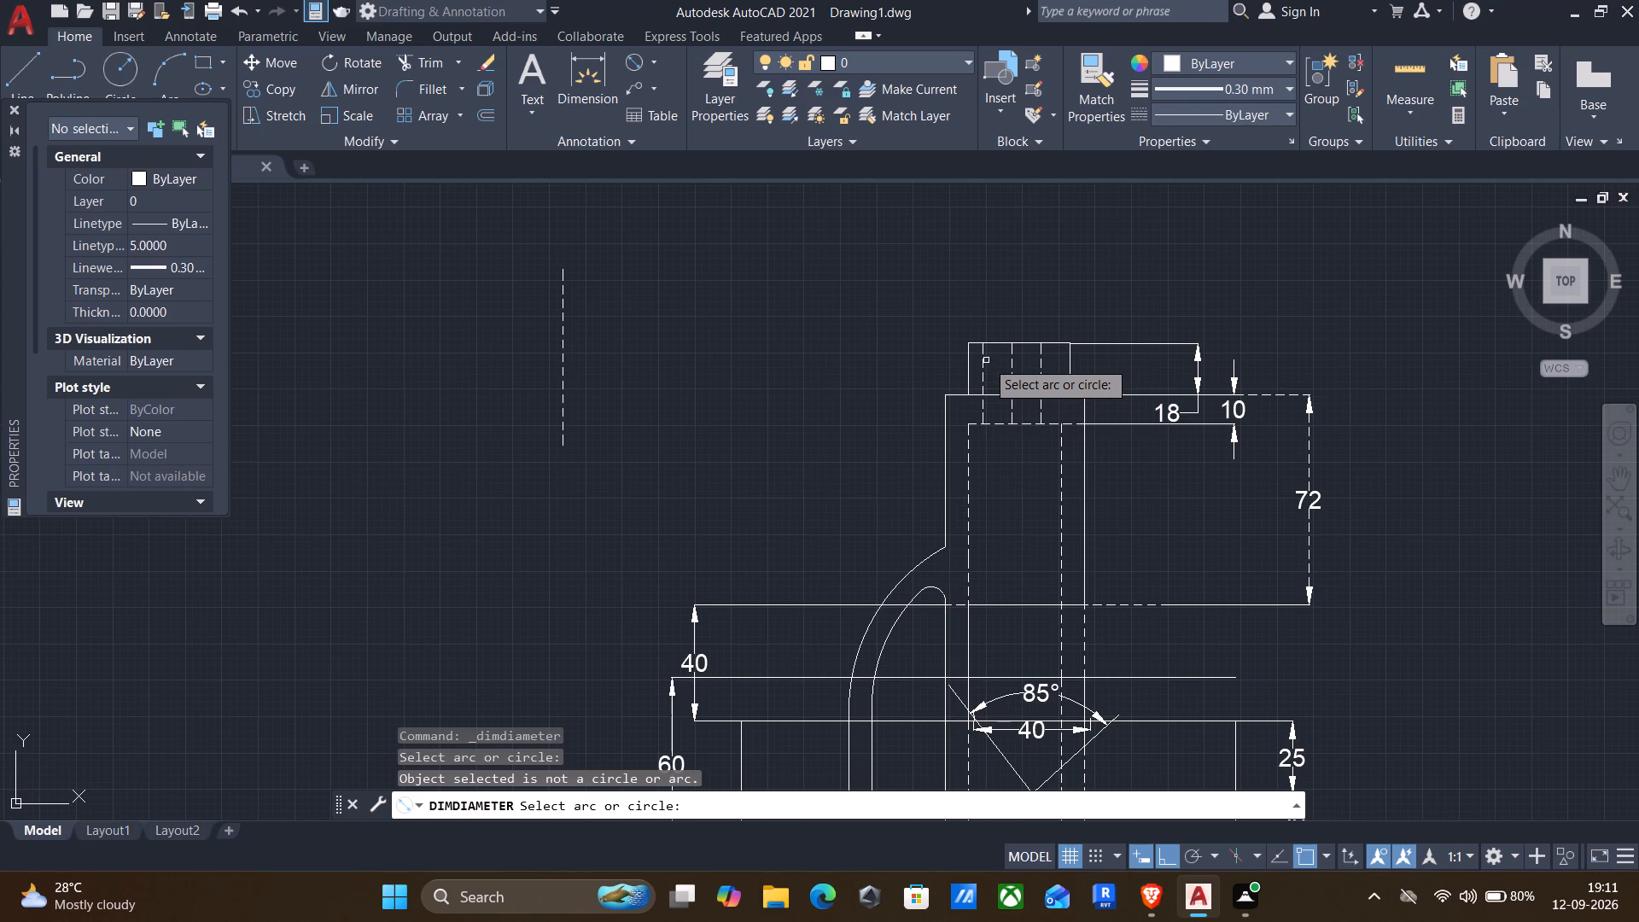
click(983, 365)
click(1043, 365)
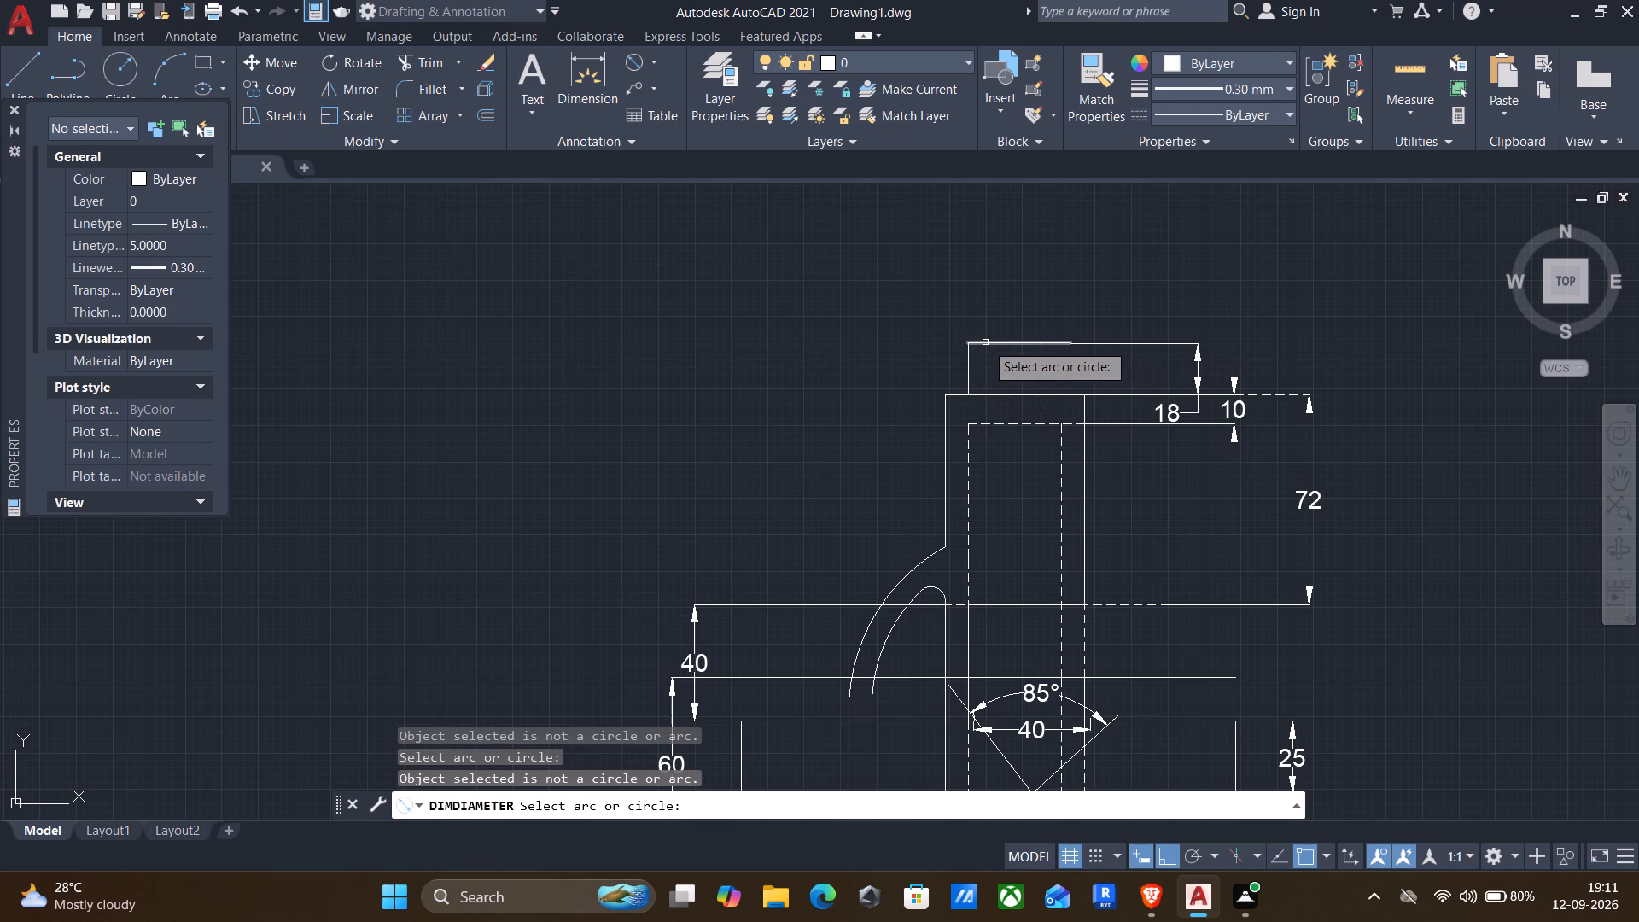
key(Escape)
Delete the stray dashed vertical line standing to the left of the view.
middle_drag(1022, 439, 1018, 406)
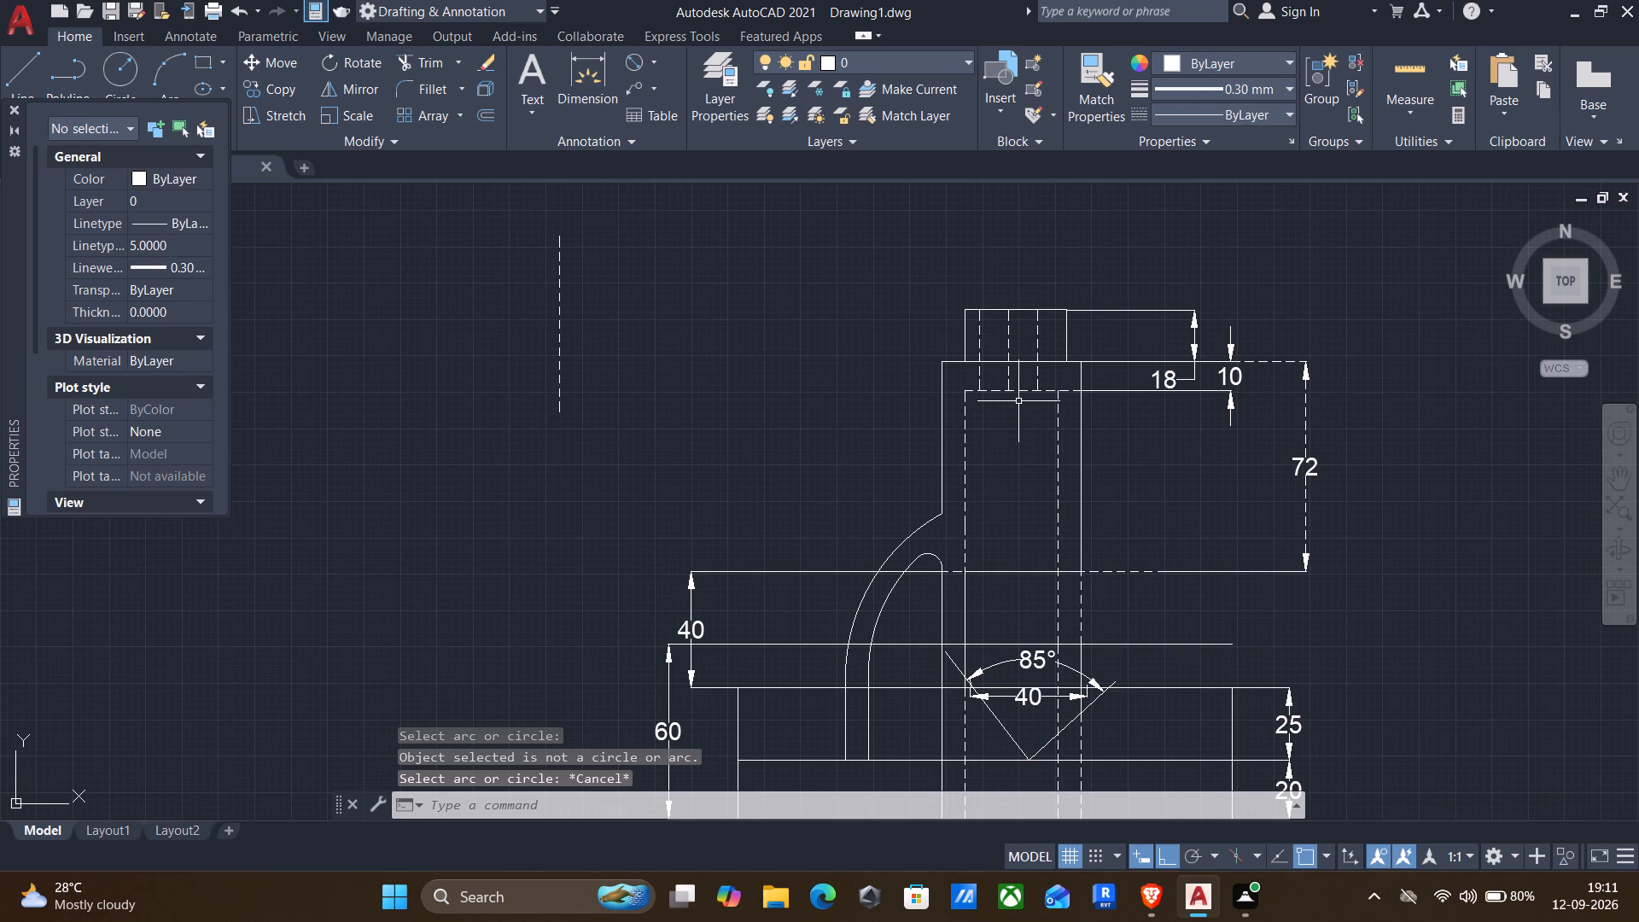
scroll(1018, 429, down, 1)
middle_drag(1018, 443, 971, 451)
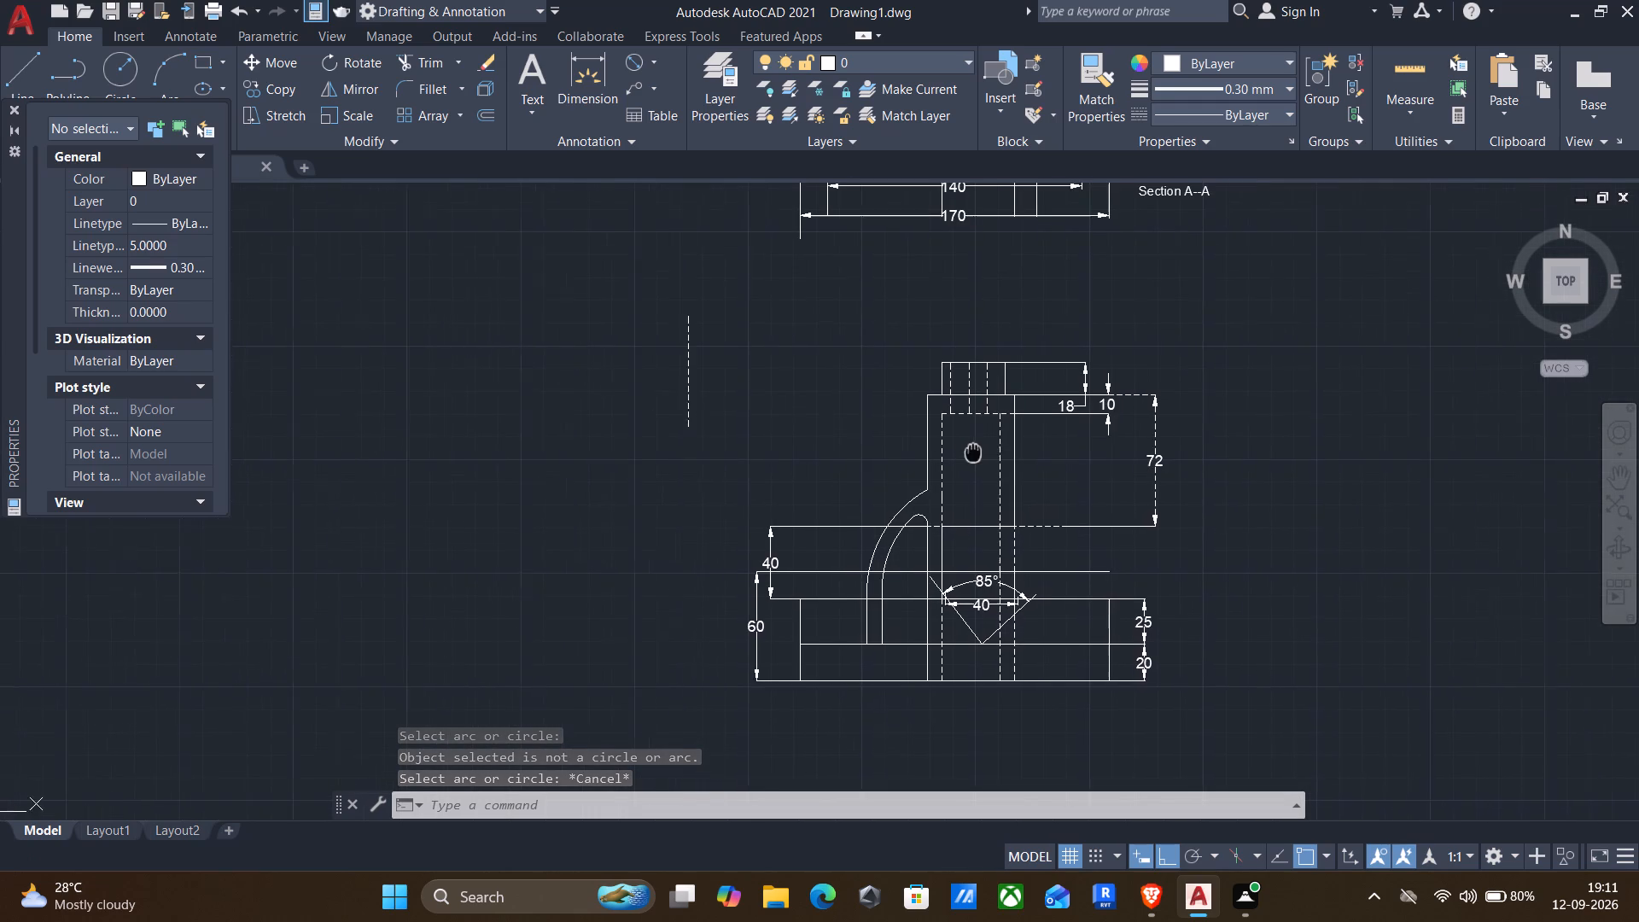
middle_drag(971, 451, 970, 451)
drag(773, 477, 735, 446)
click(632, 242)
key(Delete)
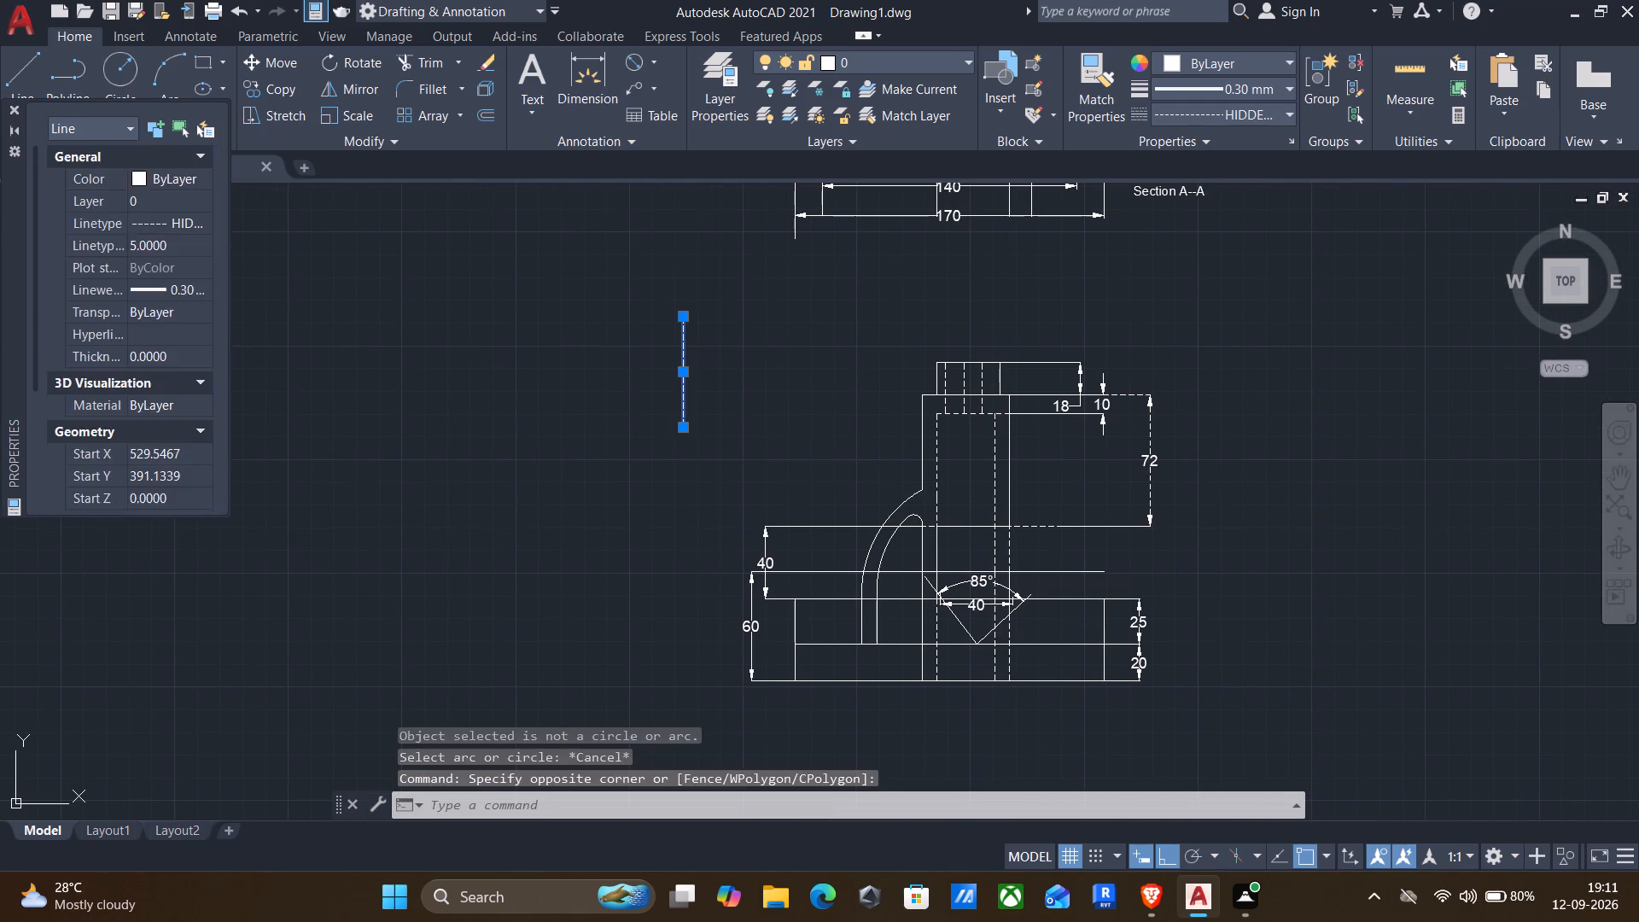
Create a multiline text reading "A" in the empty area to the left of the view.
scroll(767, 481, down, 1)
middle_drag(770, 490, 797, 468)
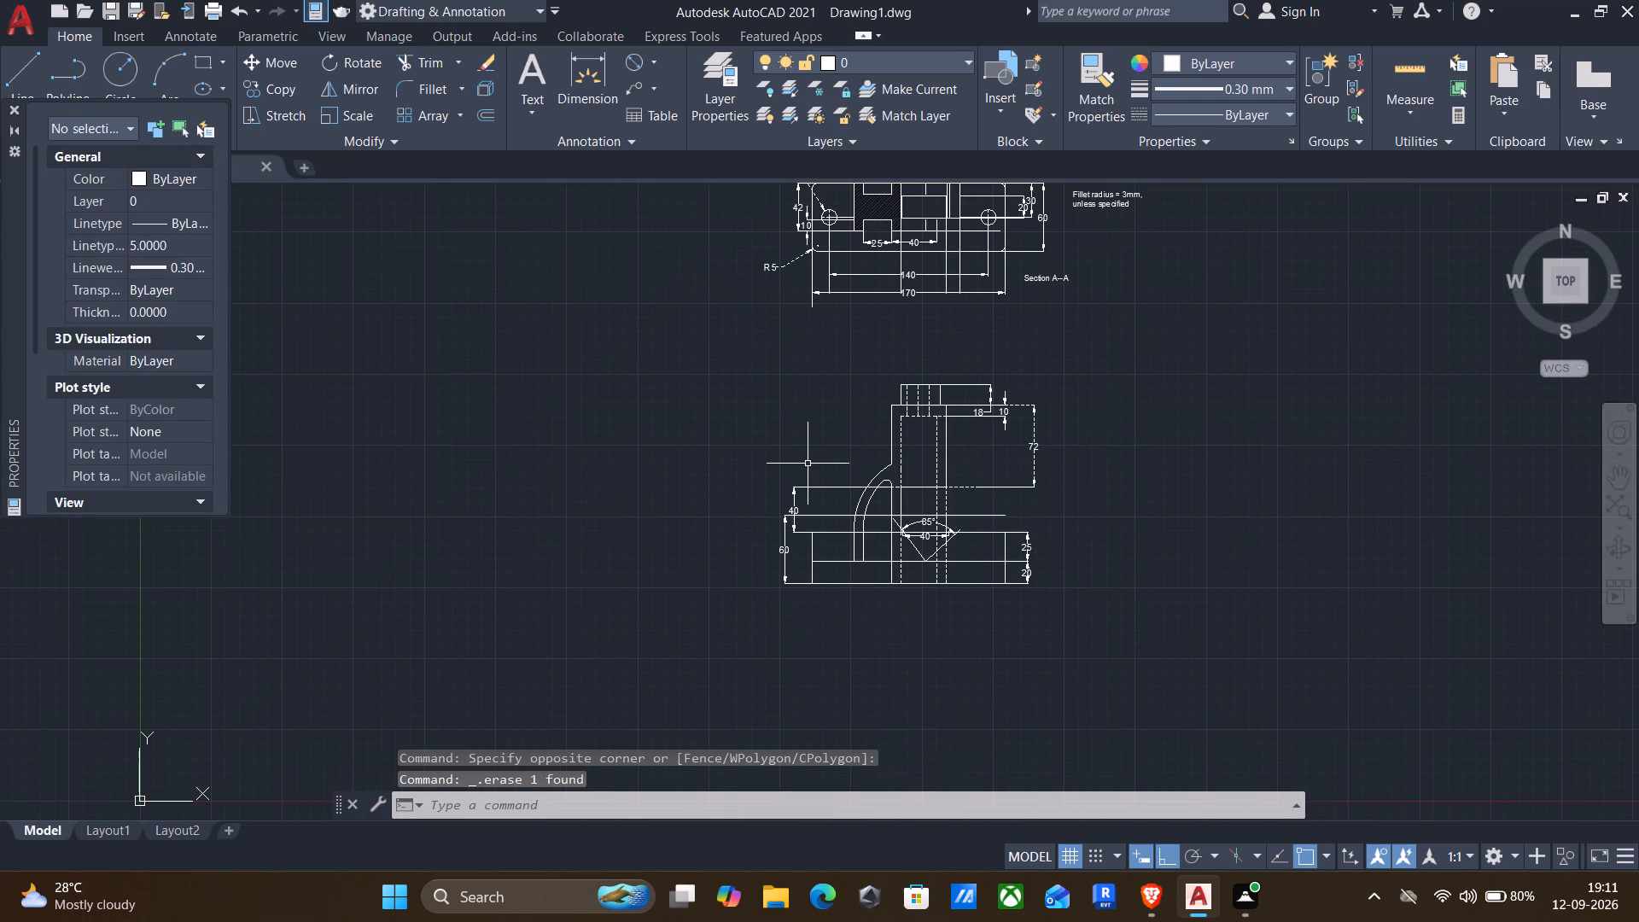
scroll(812, 525, up, 2)
click(534, 63)
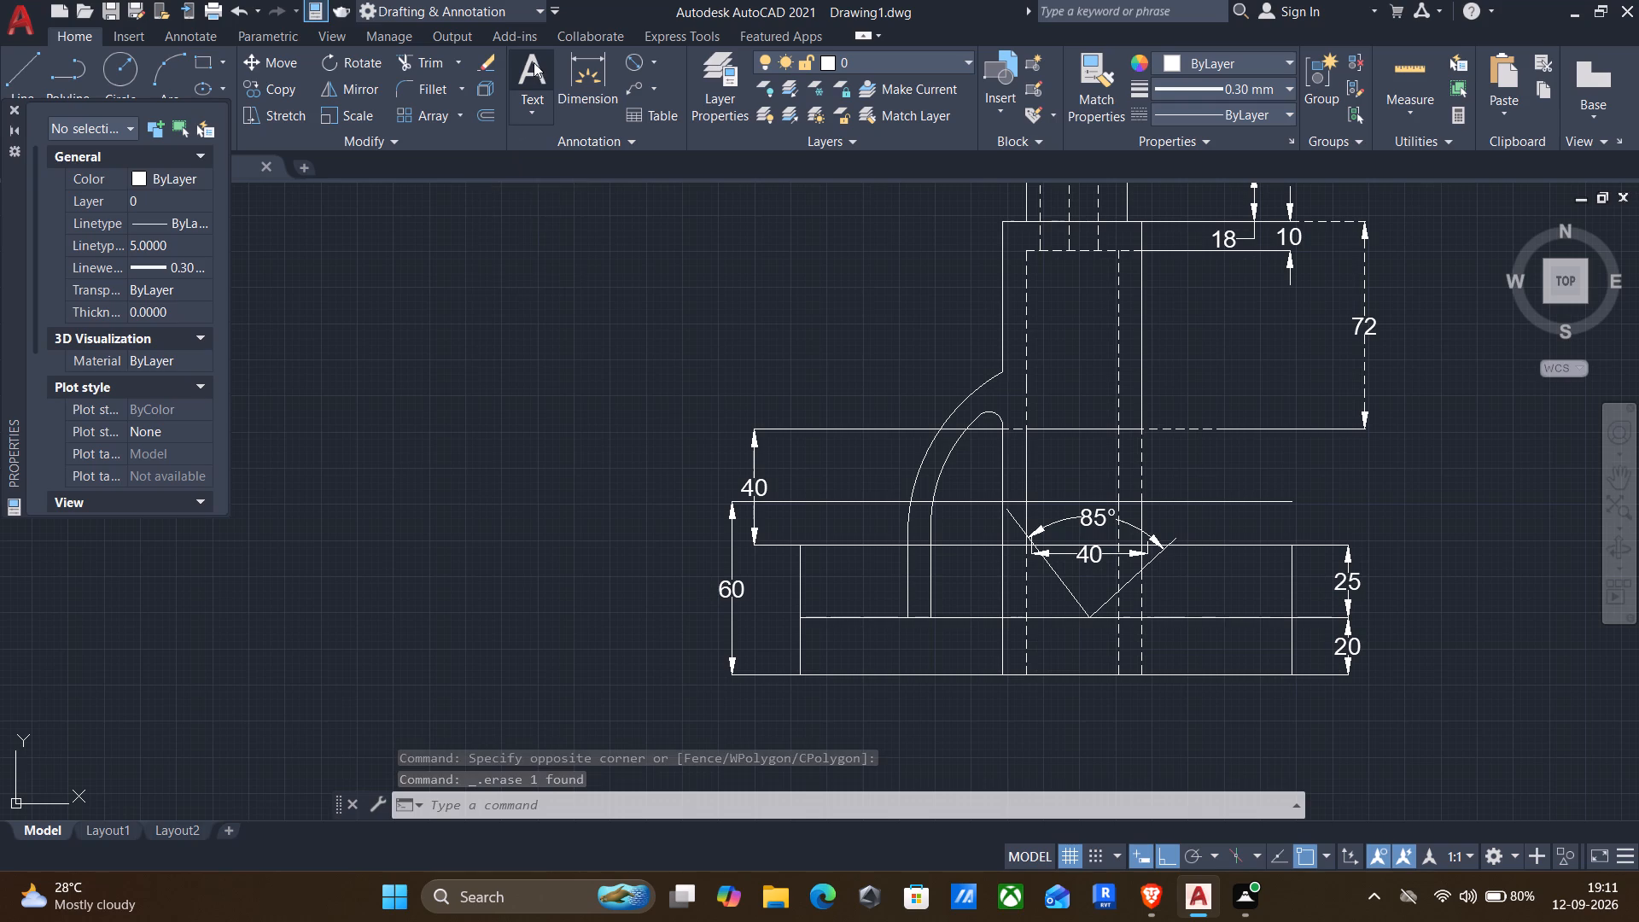
click(335, 437)
click(398, 492)
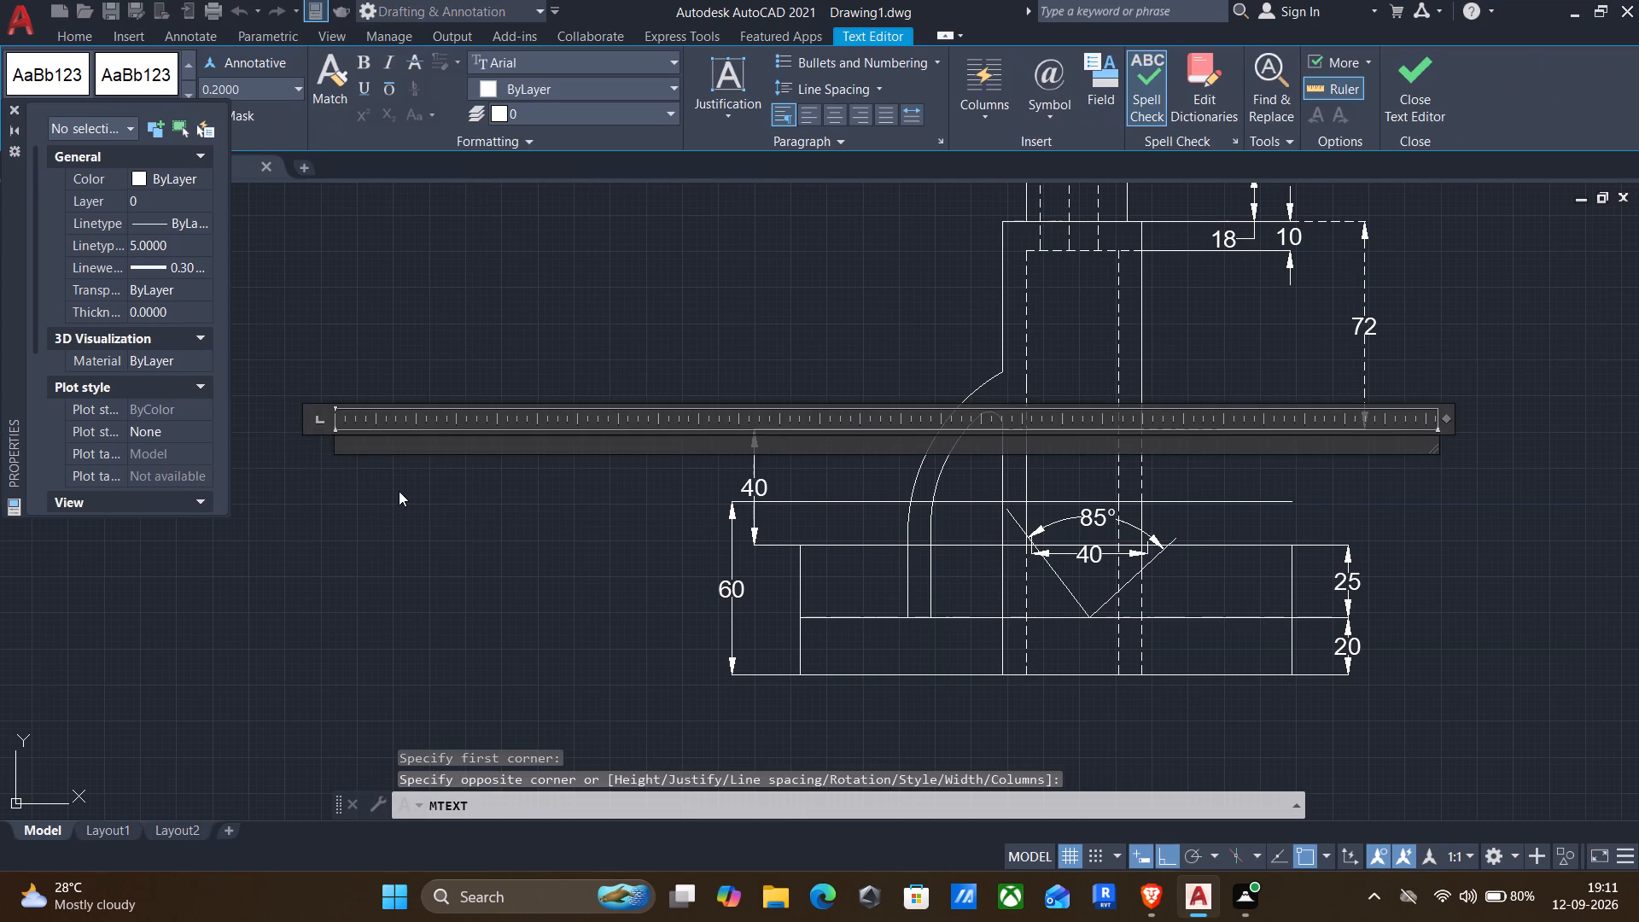
key(a)
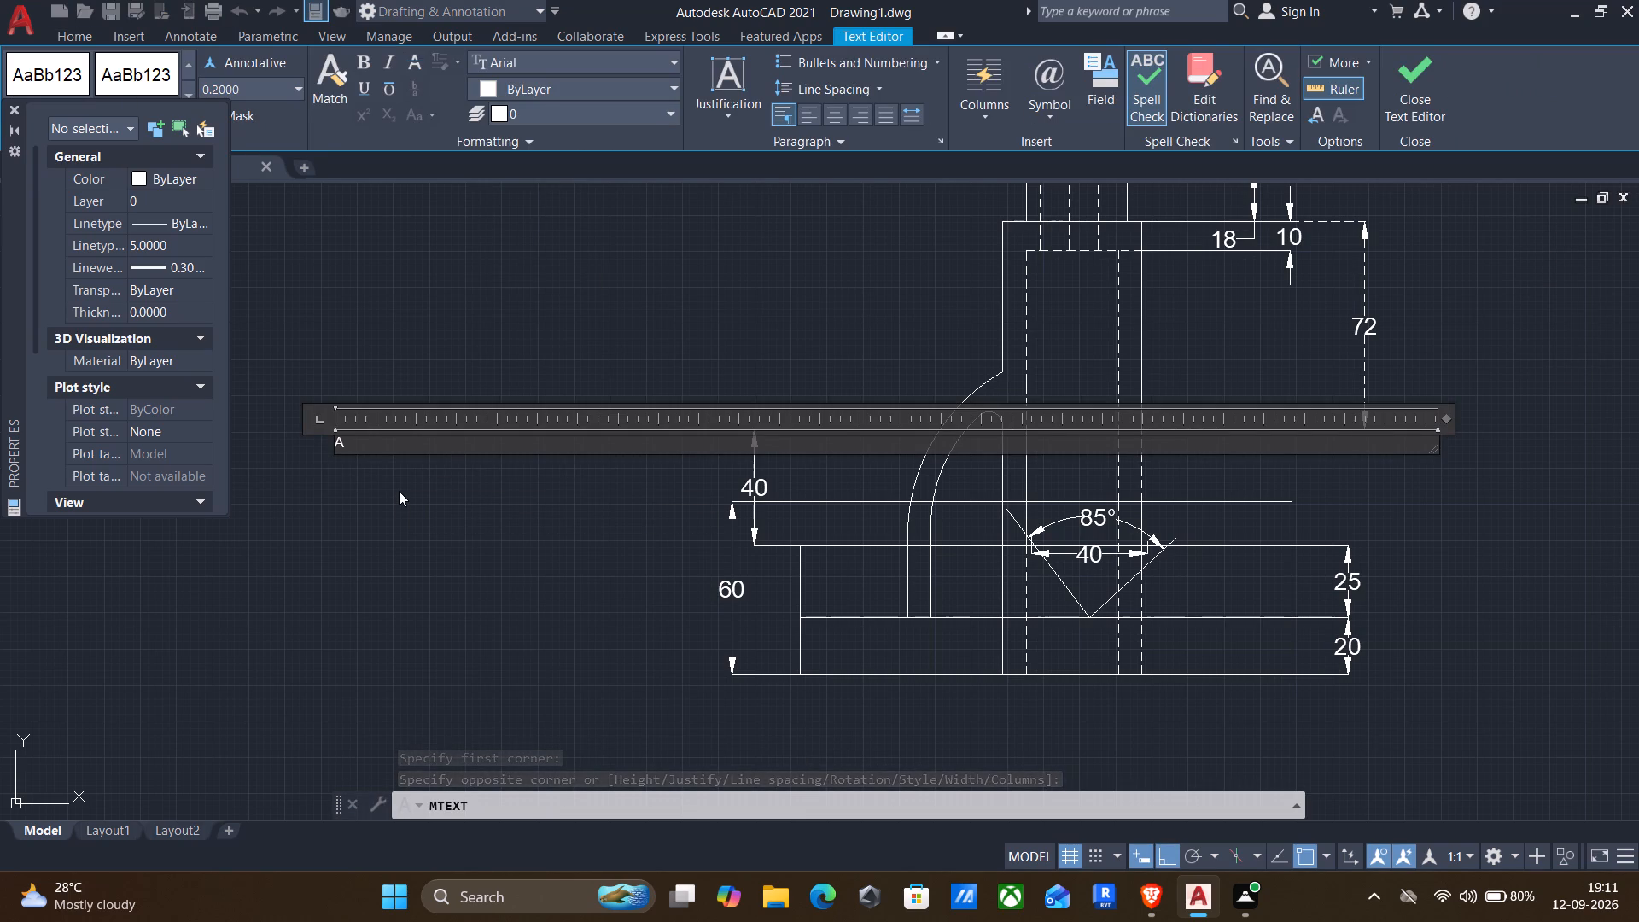
click(576, 513)
Set the text height of the new "A" label to 5.
click(295, 359)
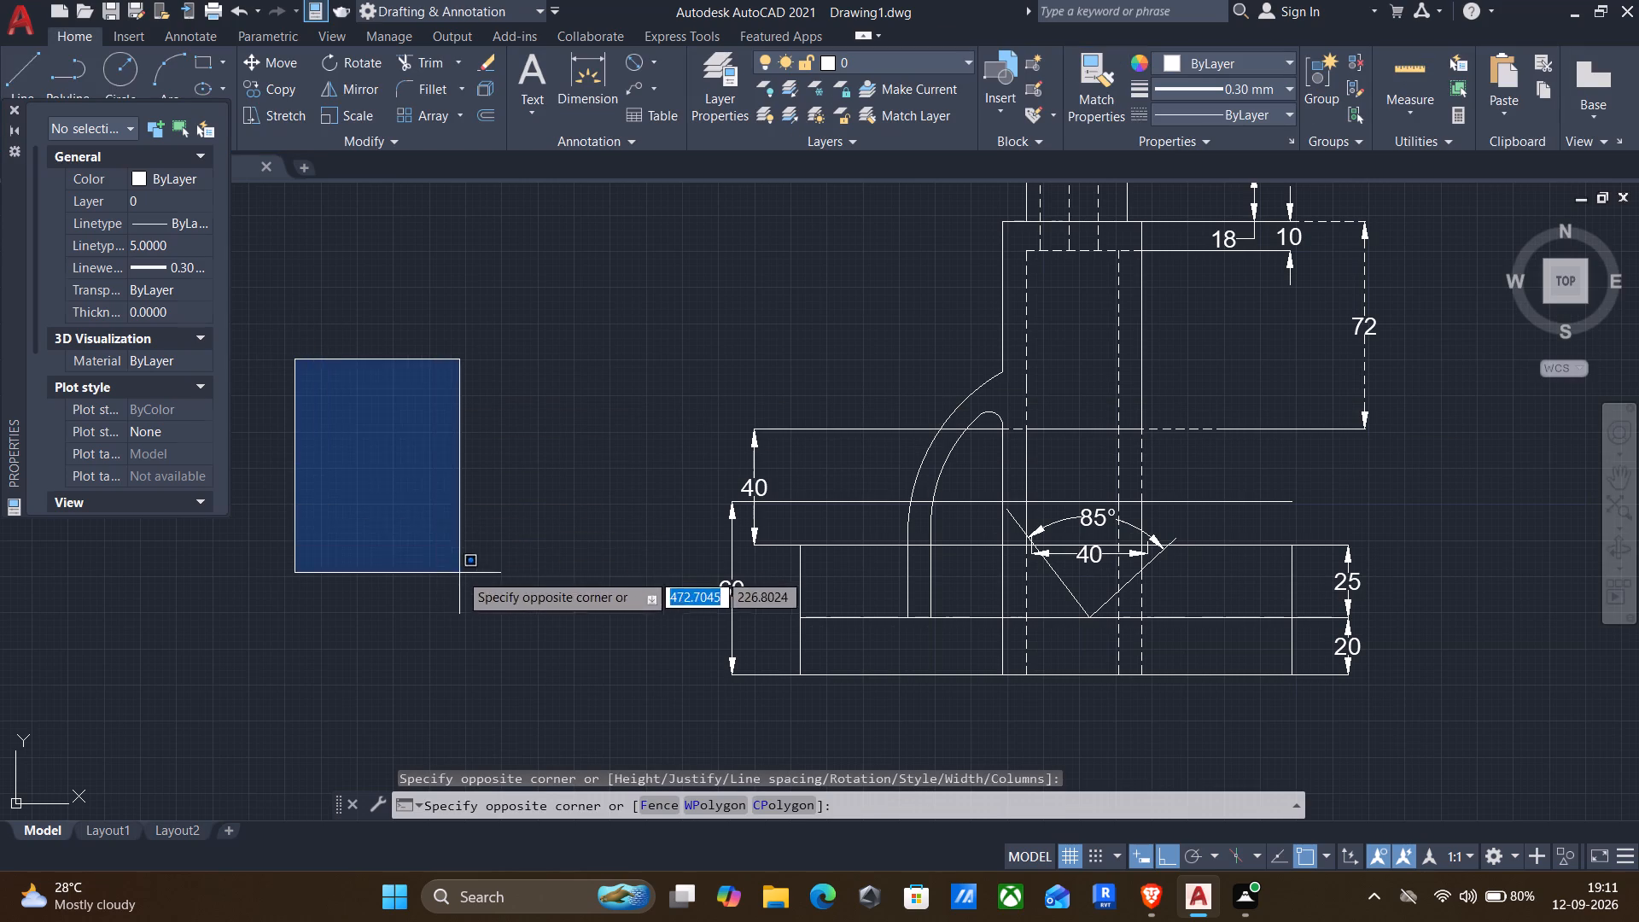
click(459, 573)
scroll(103, 392, down, 2)
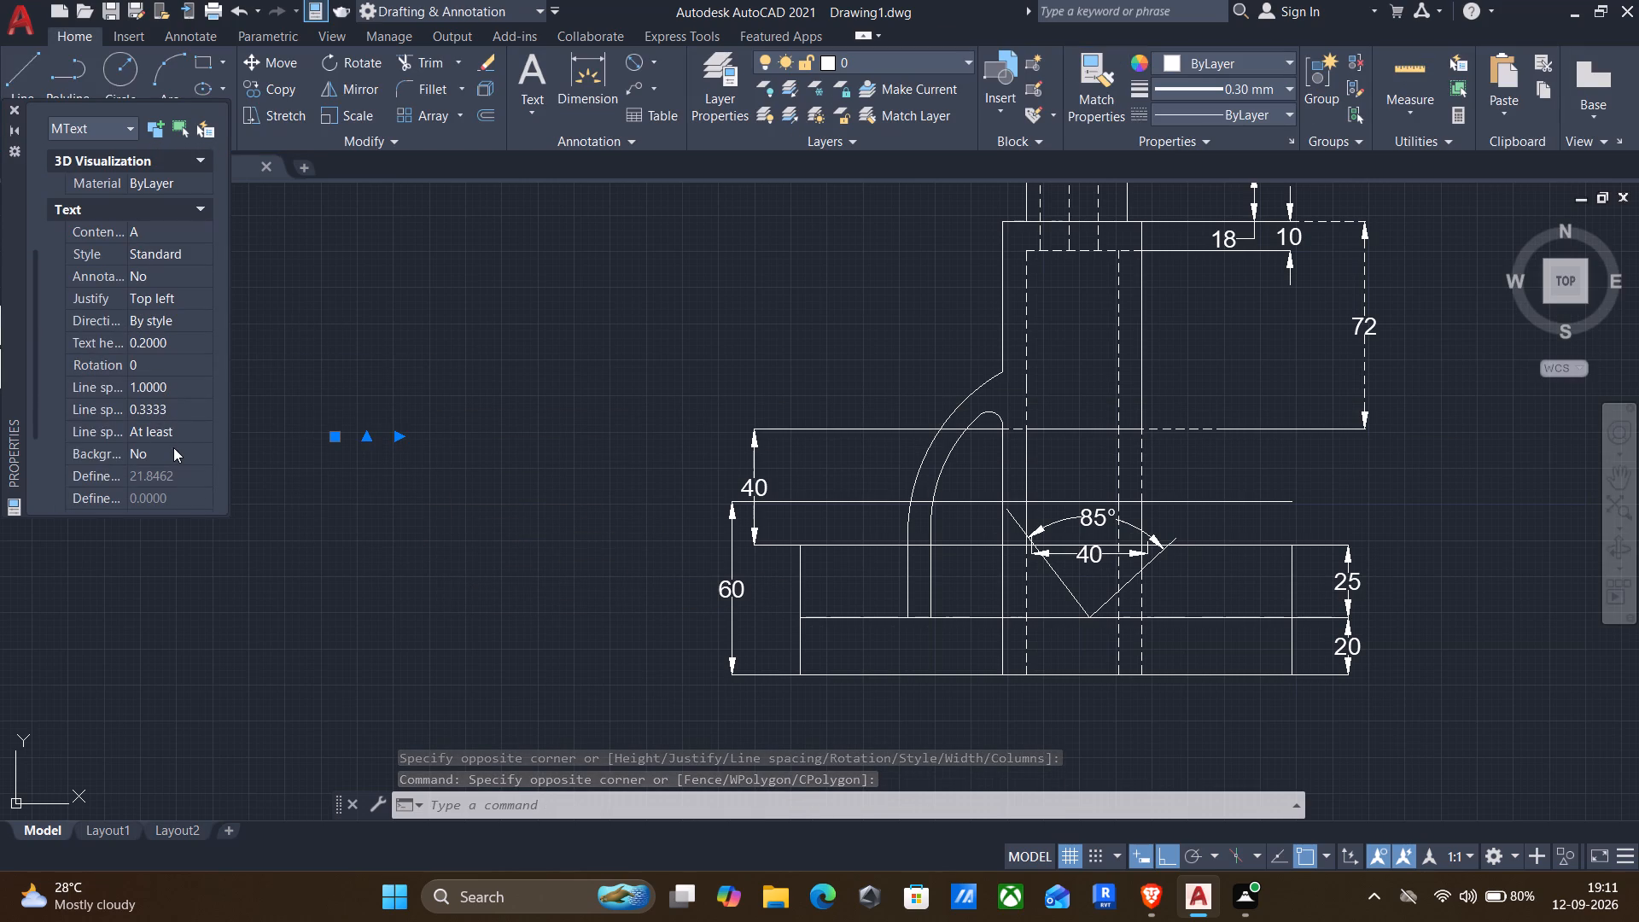
click(182, 343)
key(5)
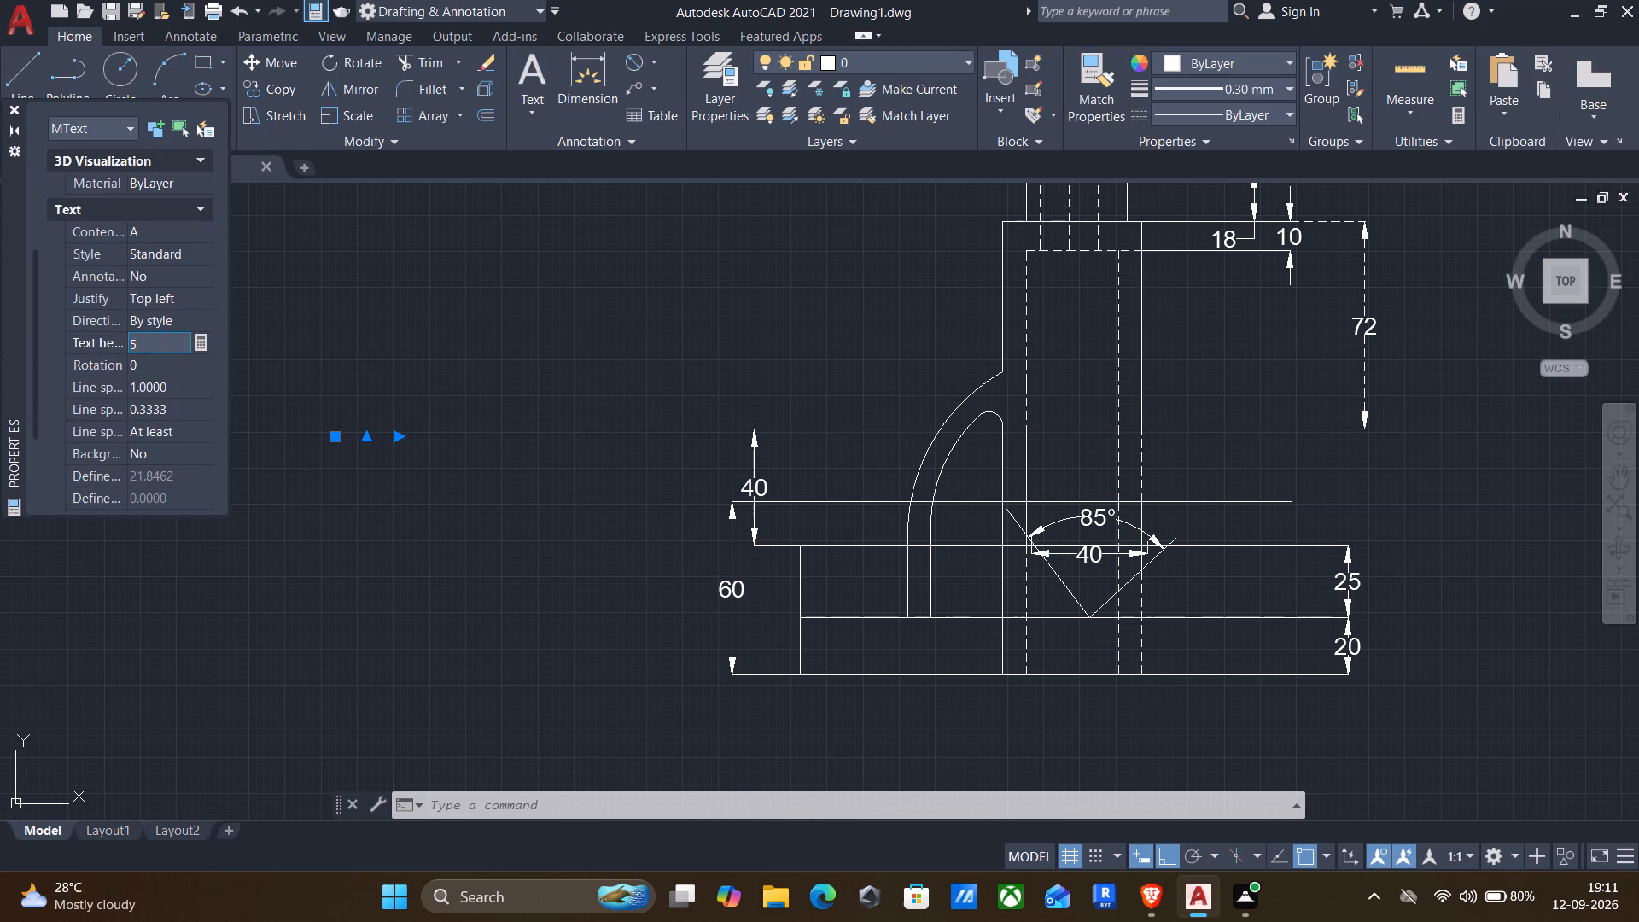
key(Return)
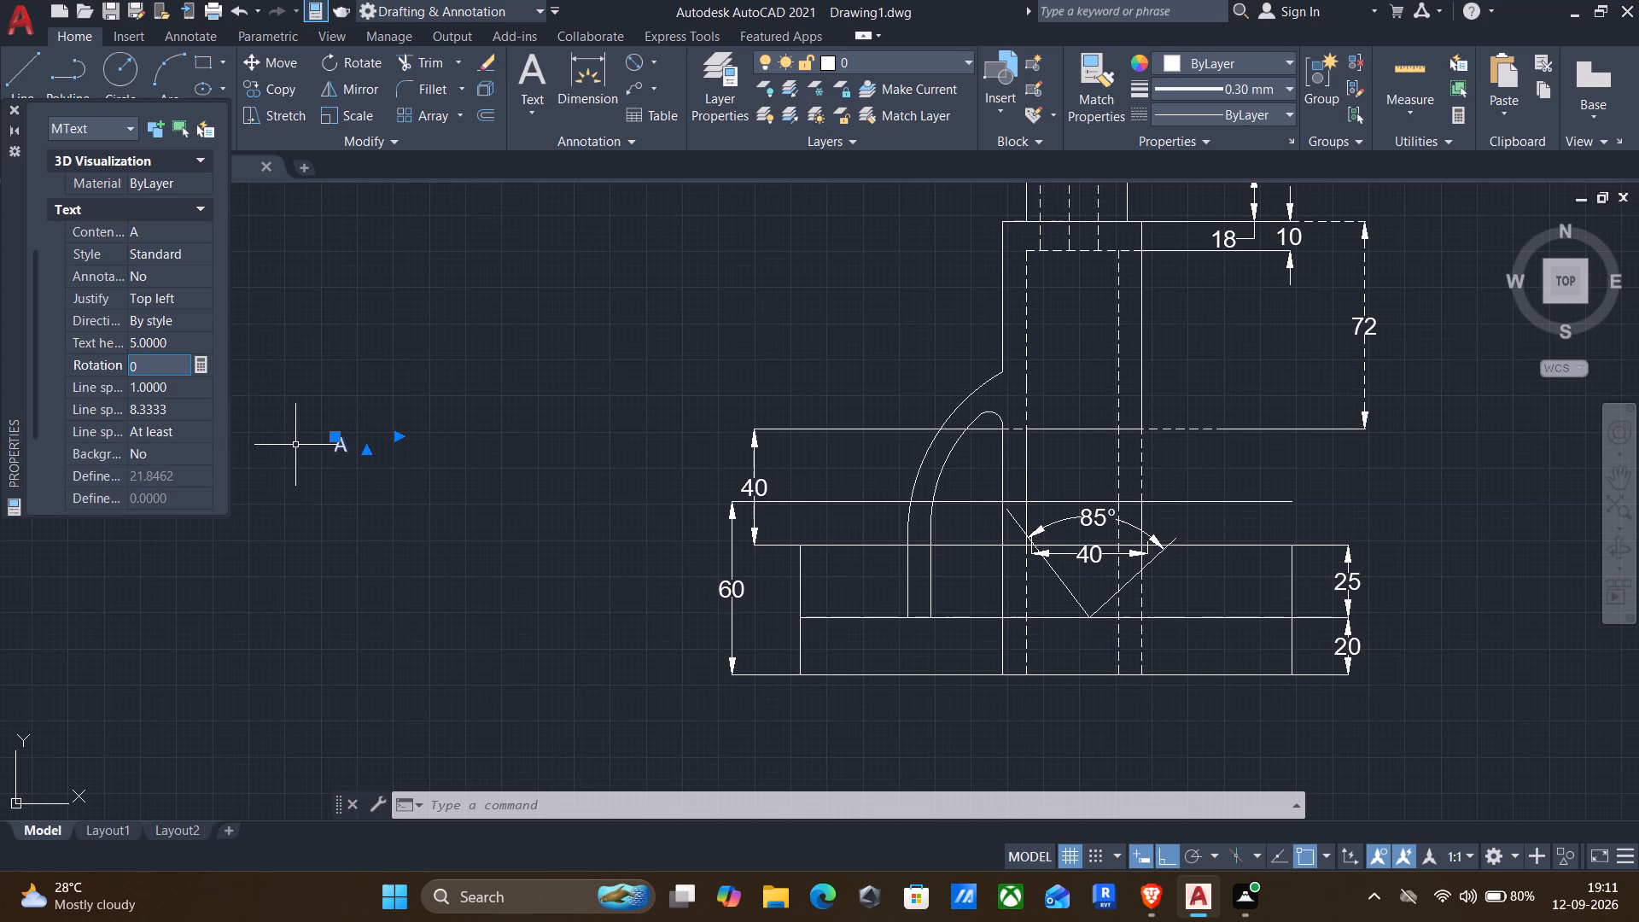
key(Escape)
With Ortho off, copy the "A" label to just below both ends of the horizontal line at the 60 height.
click(307, 414)
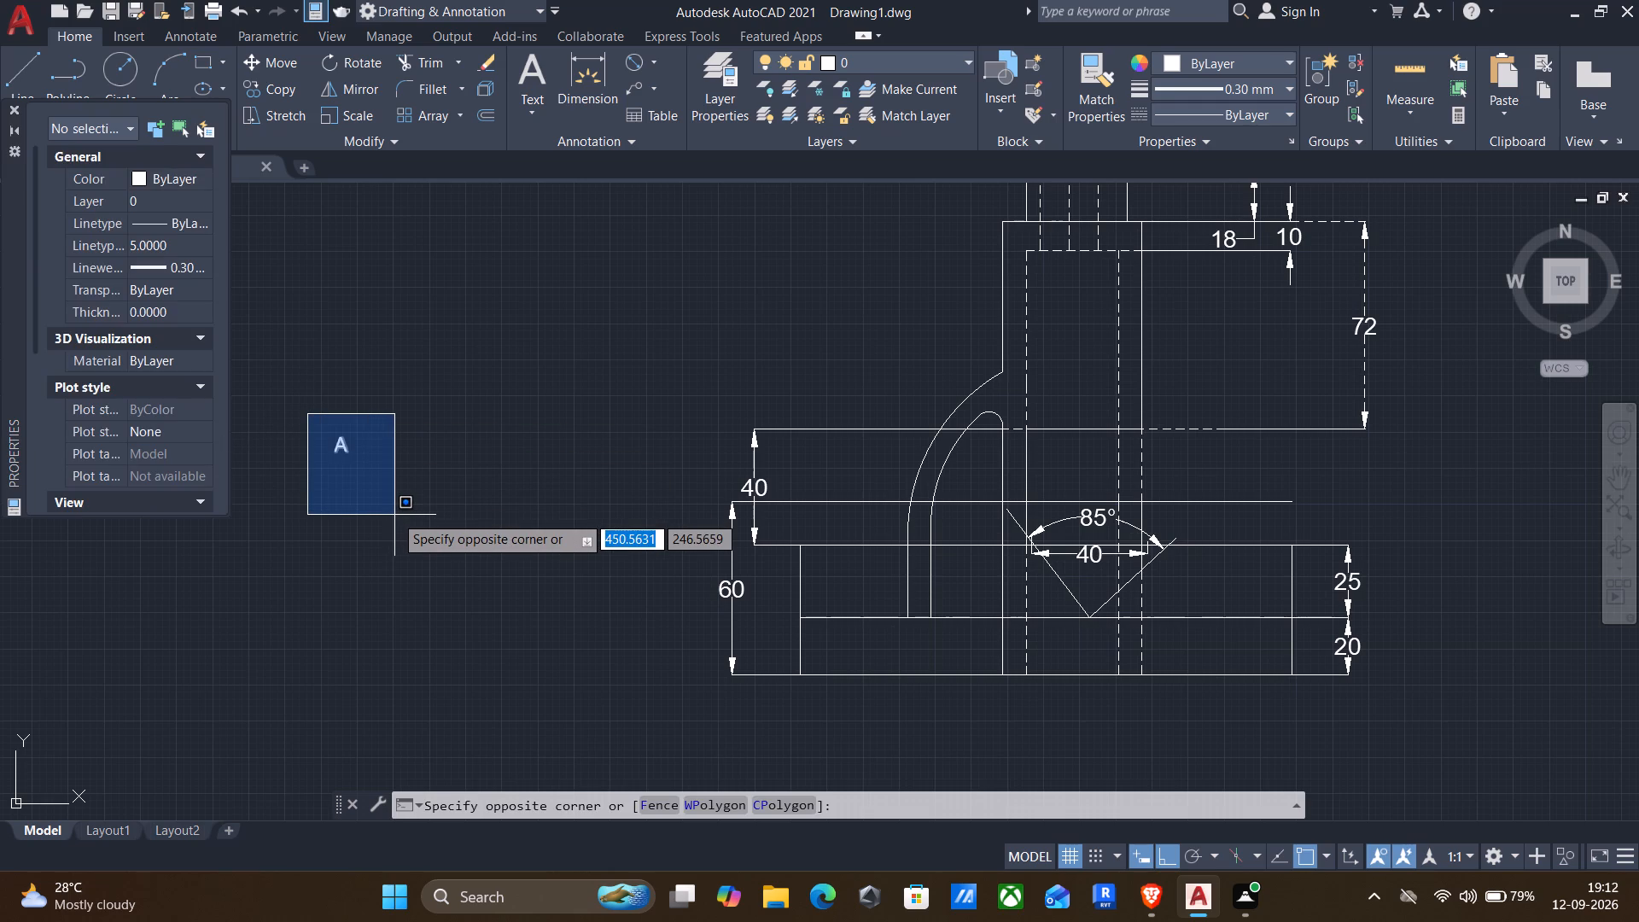
click(394, 515)
text(CO)
key(Return)
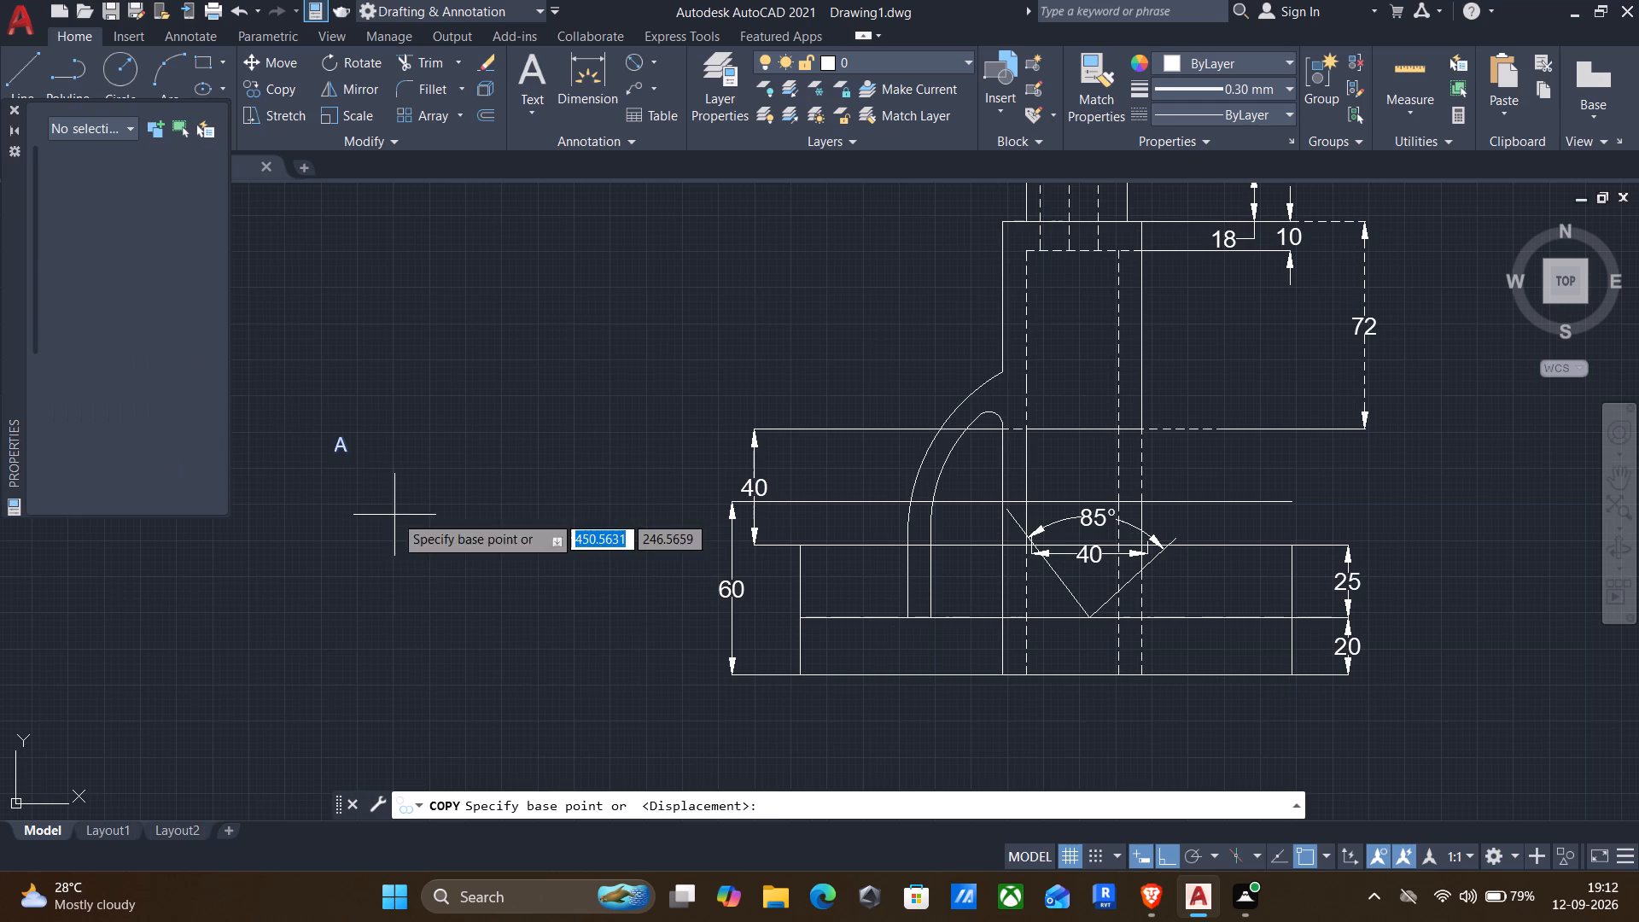
click(335, 461)
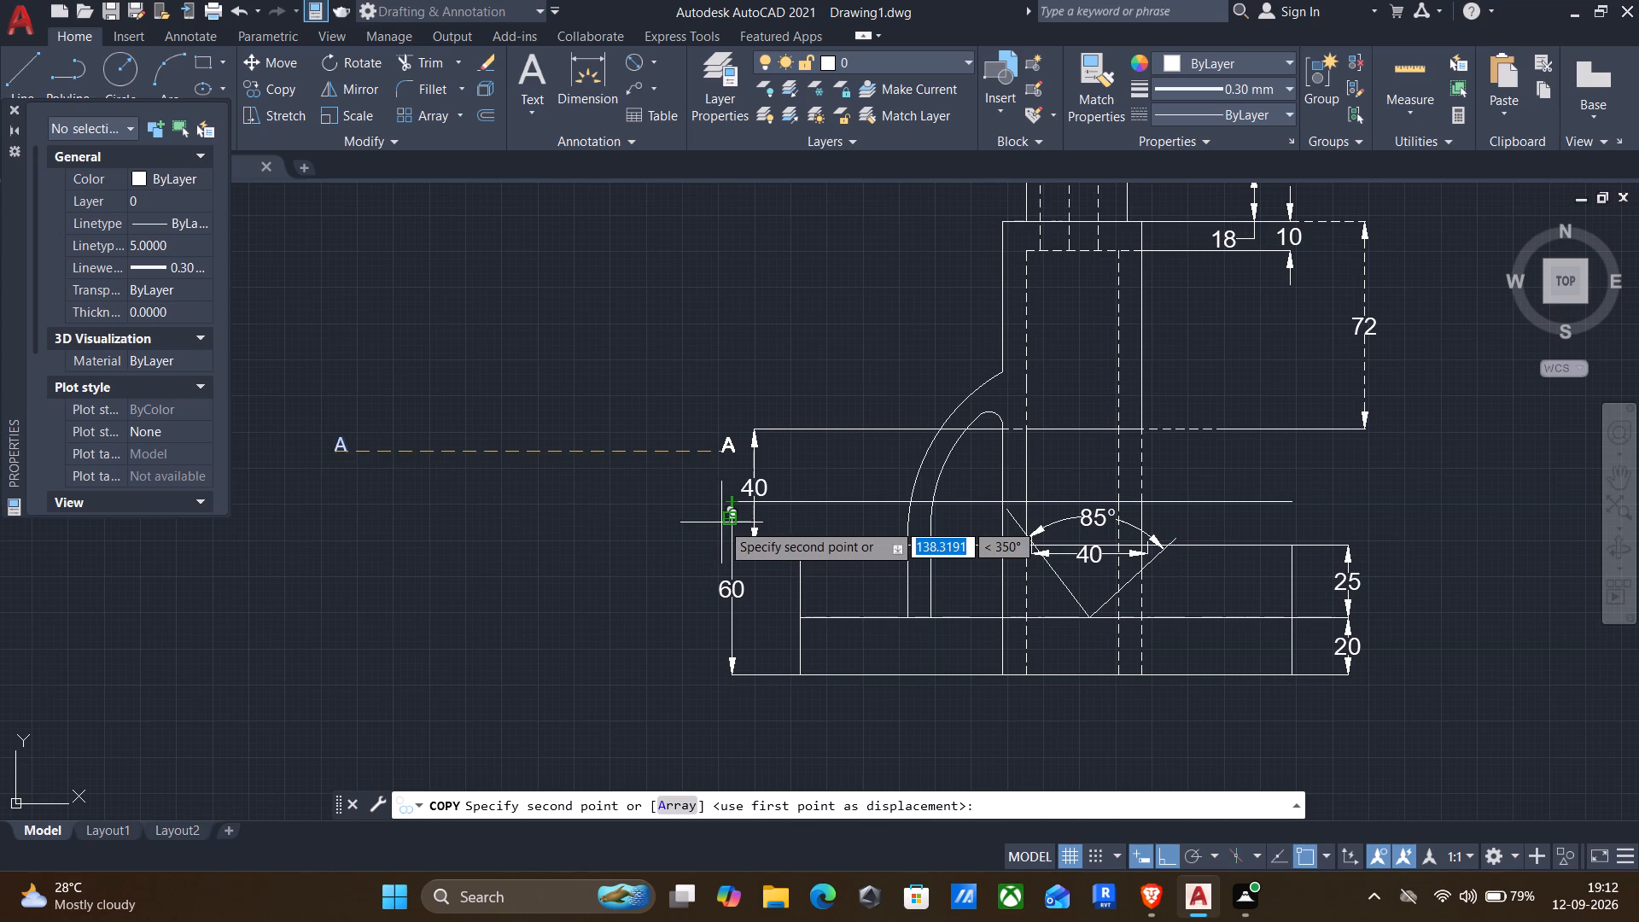
key(F8)
scroll(756, 554, up, 2)
click(781, 501)
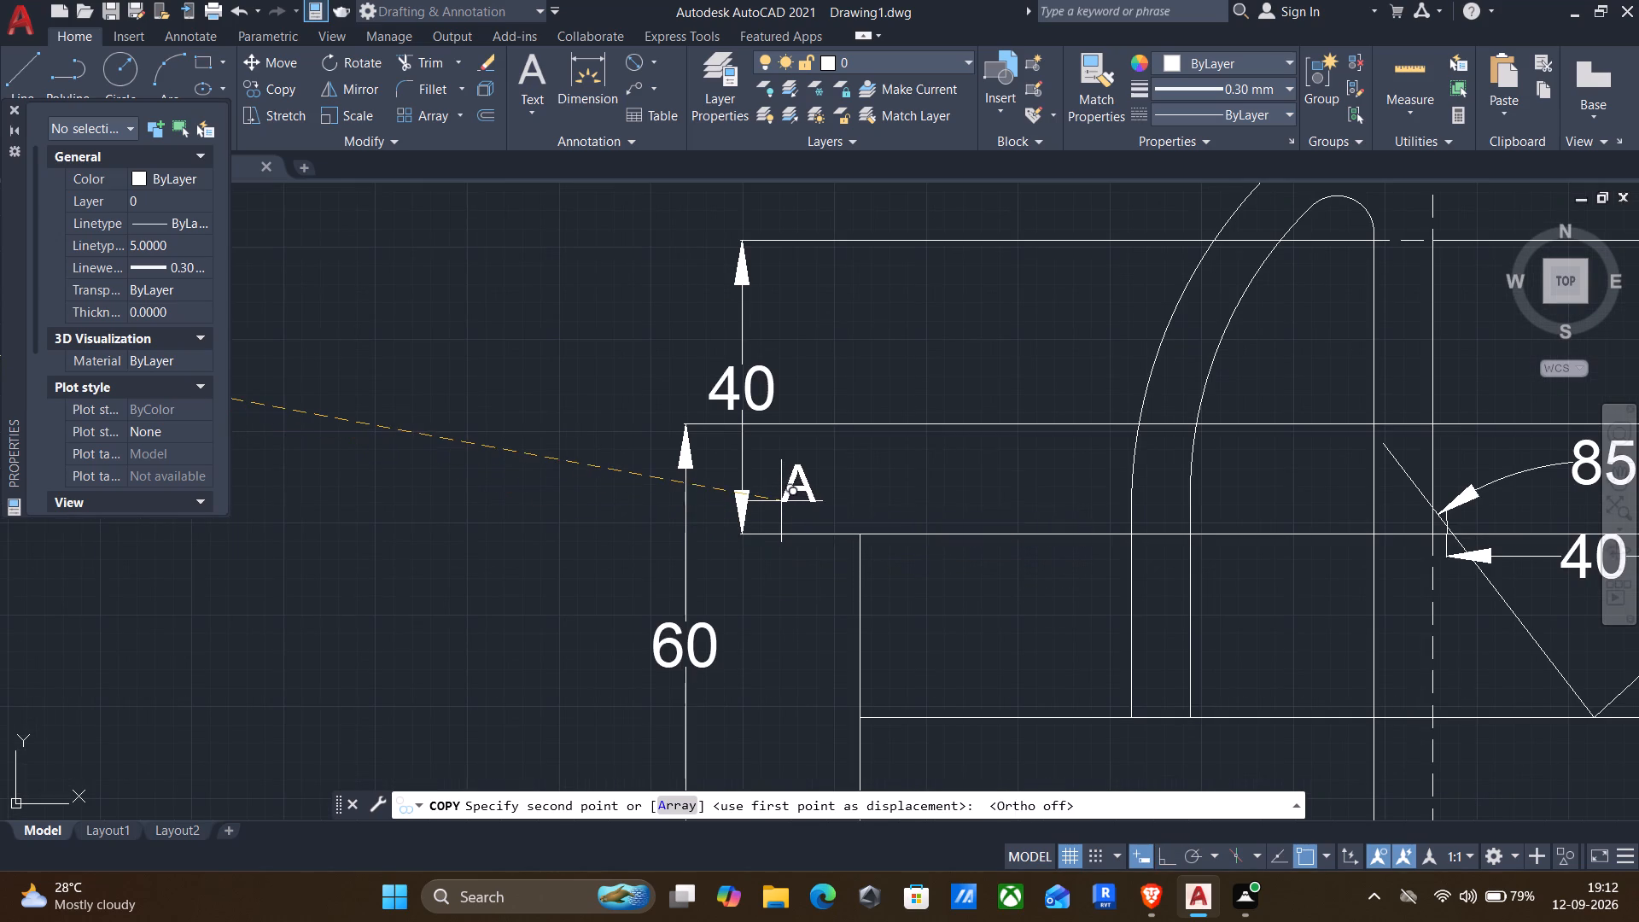
scroll(850, 519, down, 2)
middle_drag(911, 519, 798, 538)
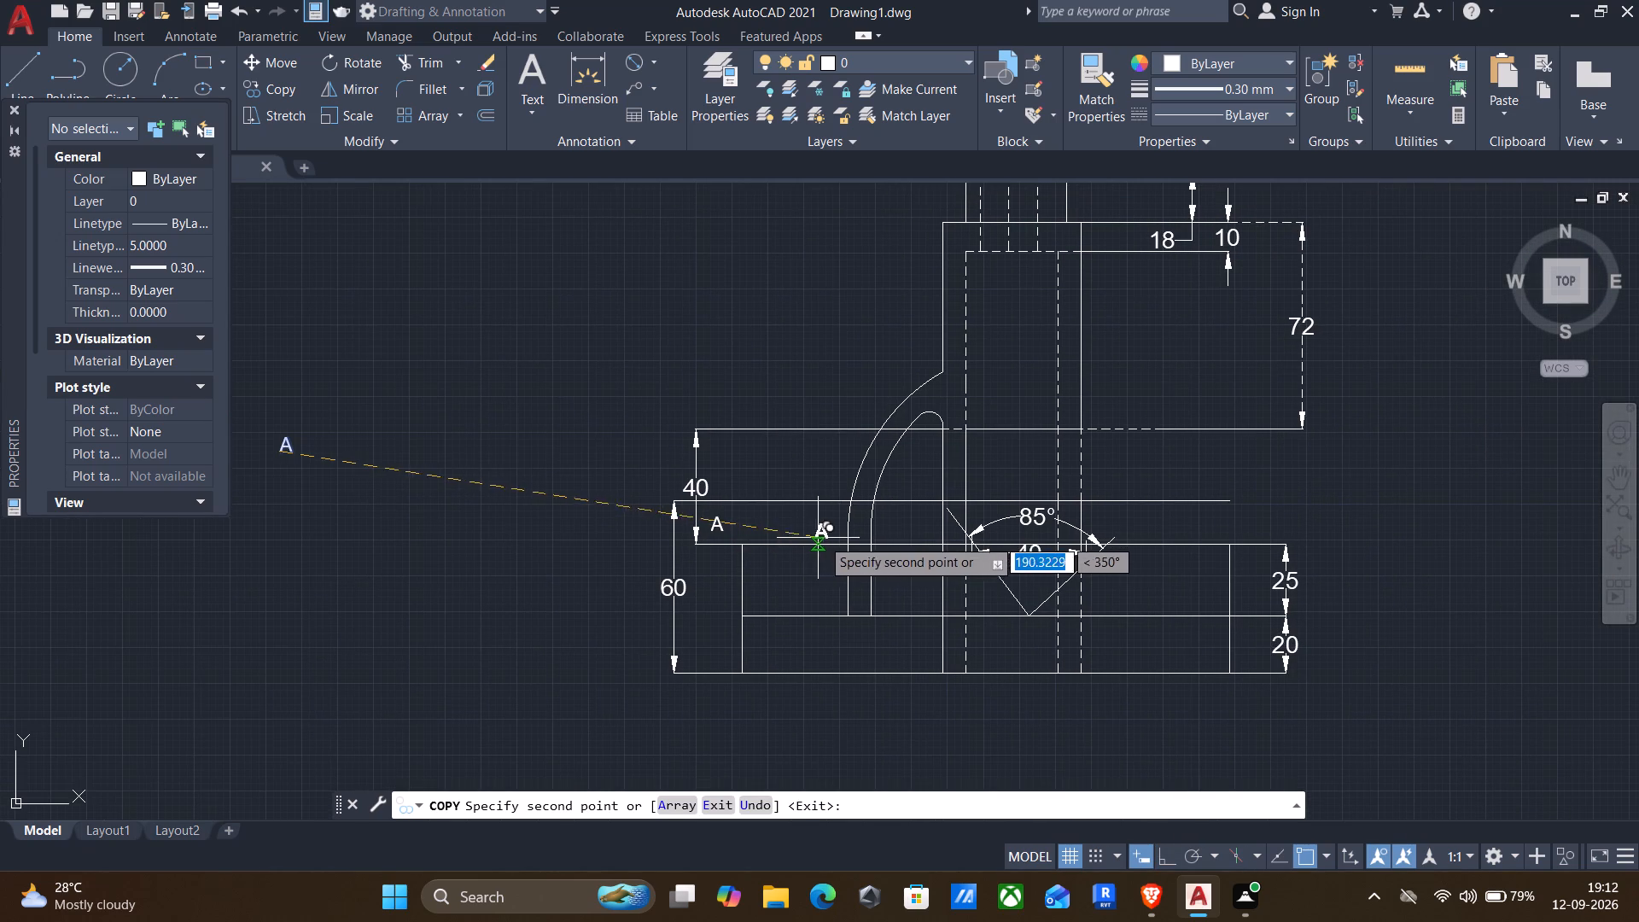
click(1226, 532)
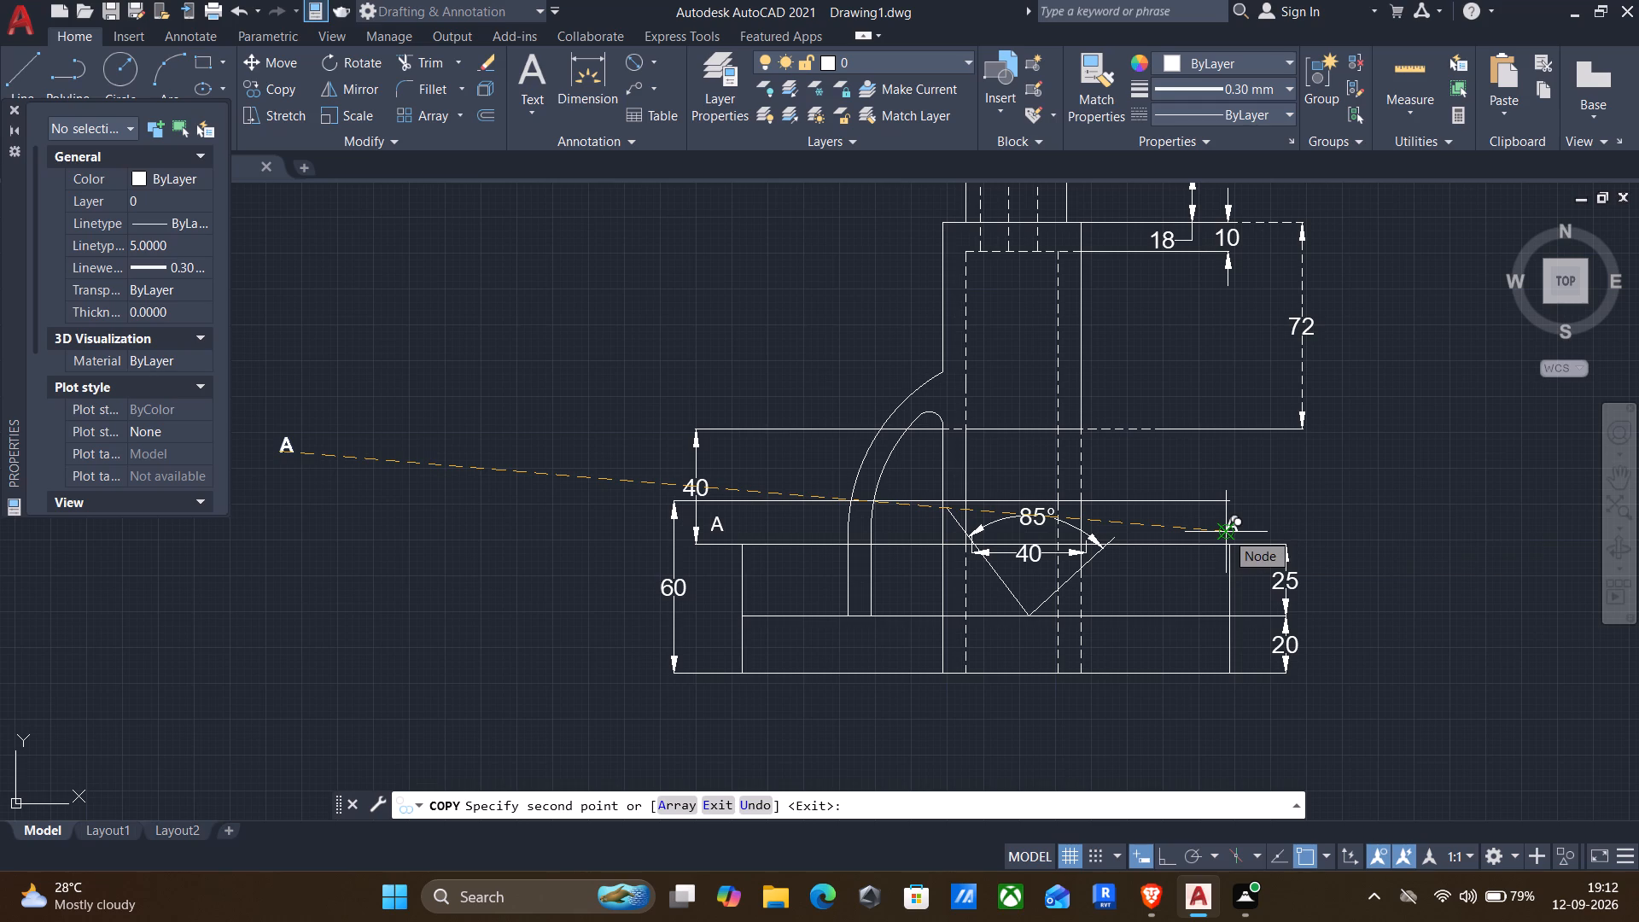
Finish copying the "A" label to the ends of the section line.
key(Escape)
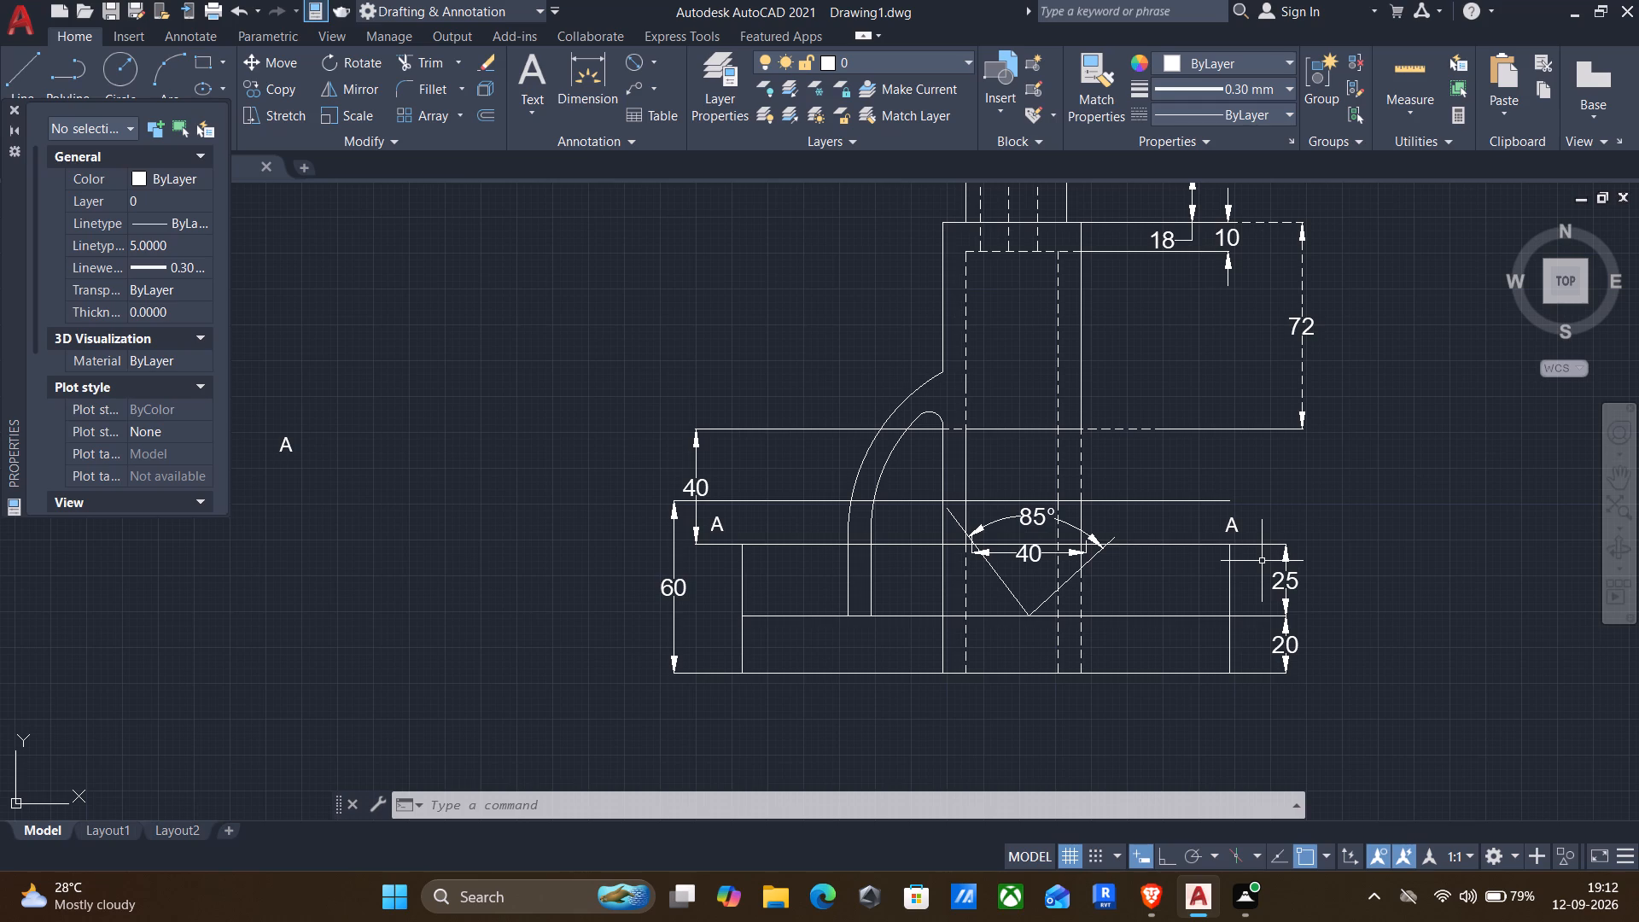
With the HIDDEN2 linetype, draw three vertical lines through the base's 20-high strip near its left end, starting the middle one above the strip.
middle_drag(1277, 644, 1300, 616)
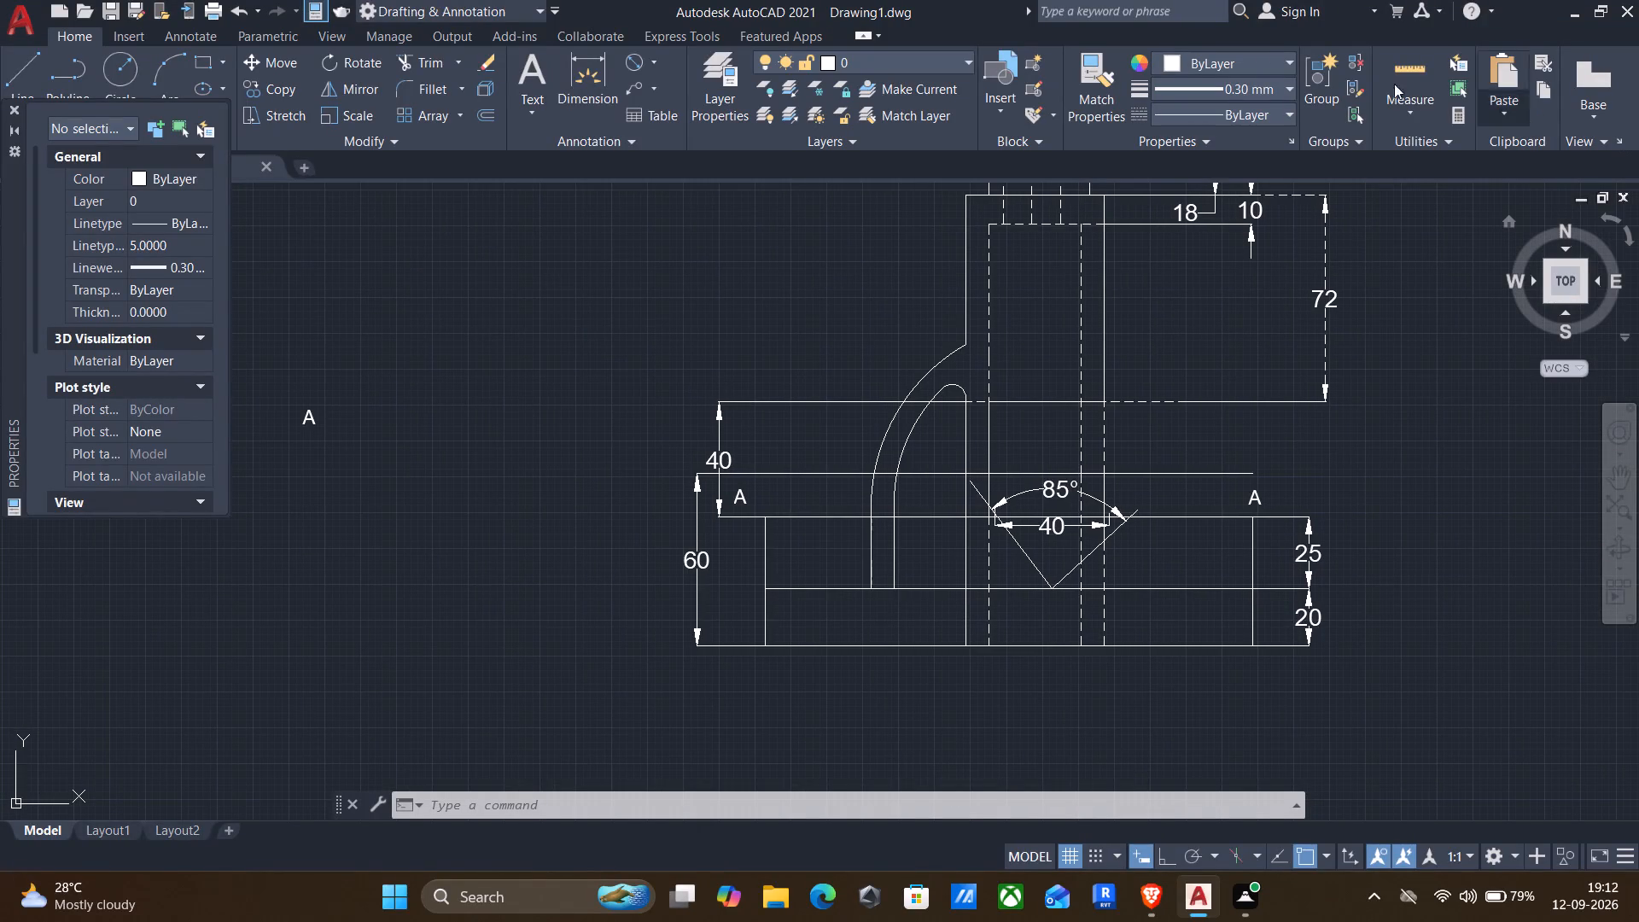
click(1279, 109)
click(1249, 214)
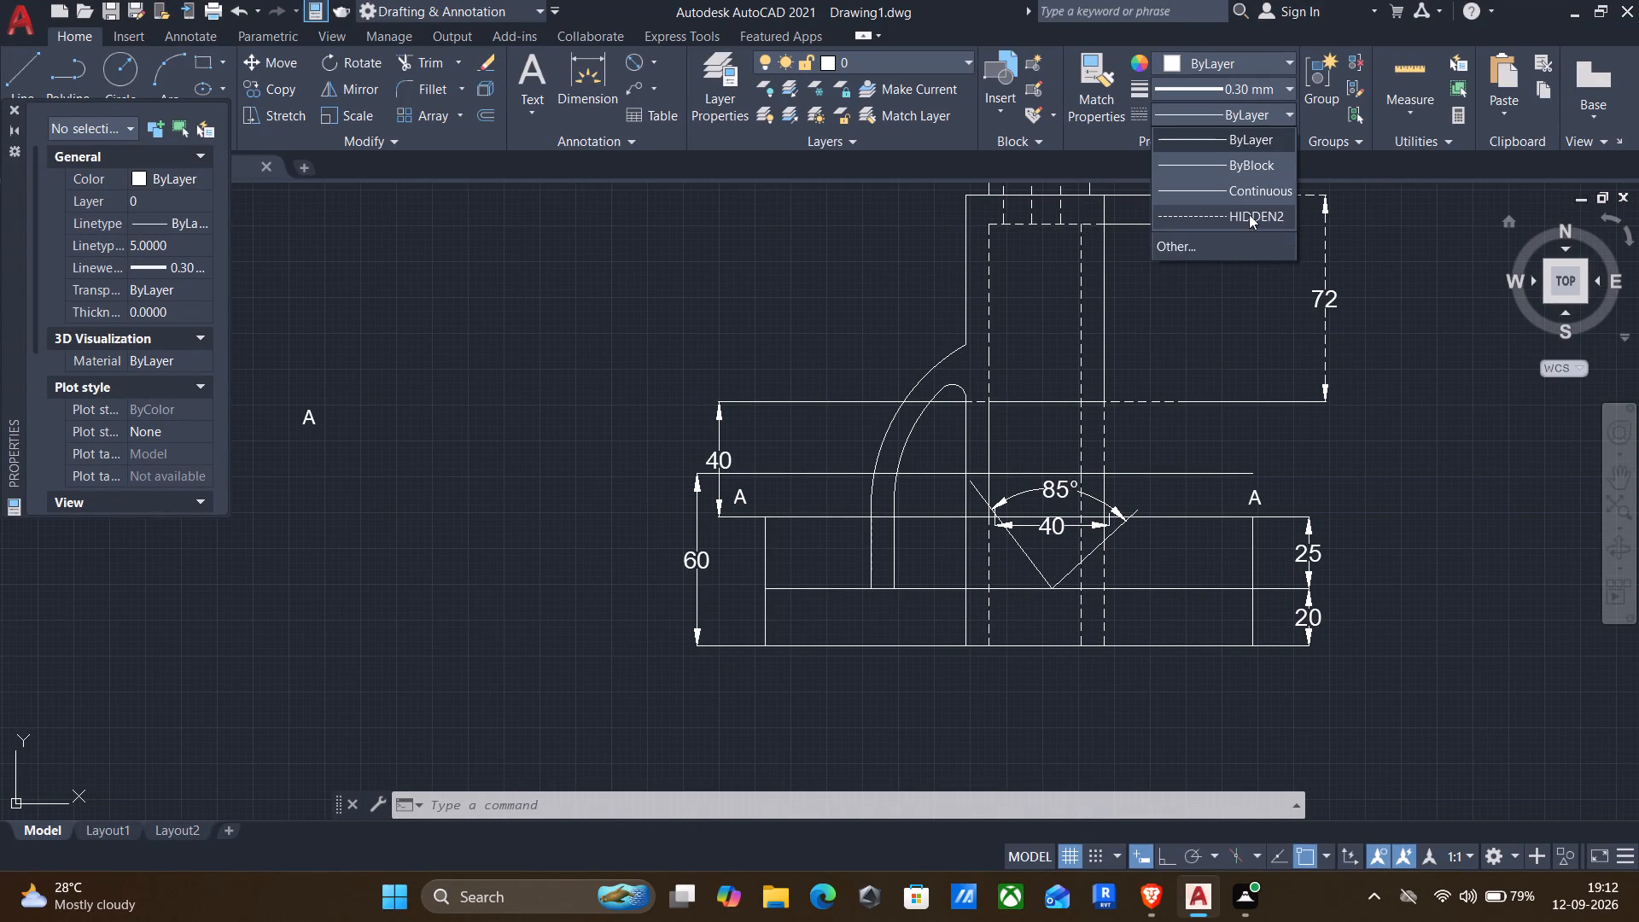
key(l)
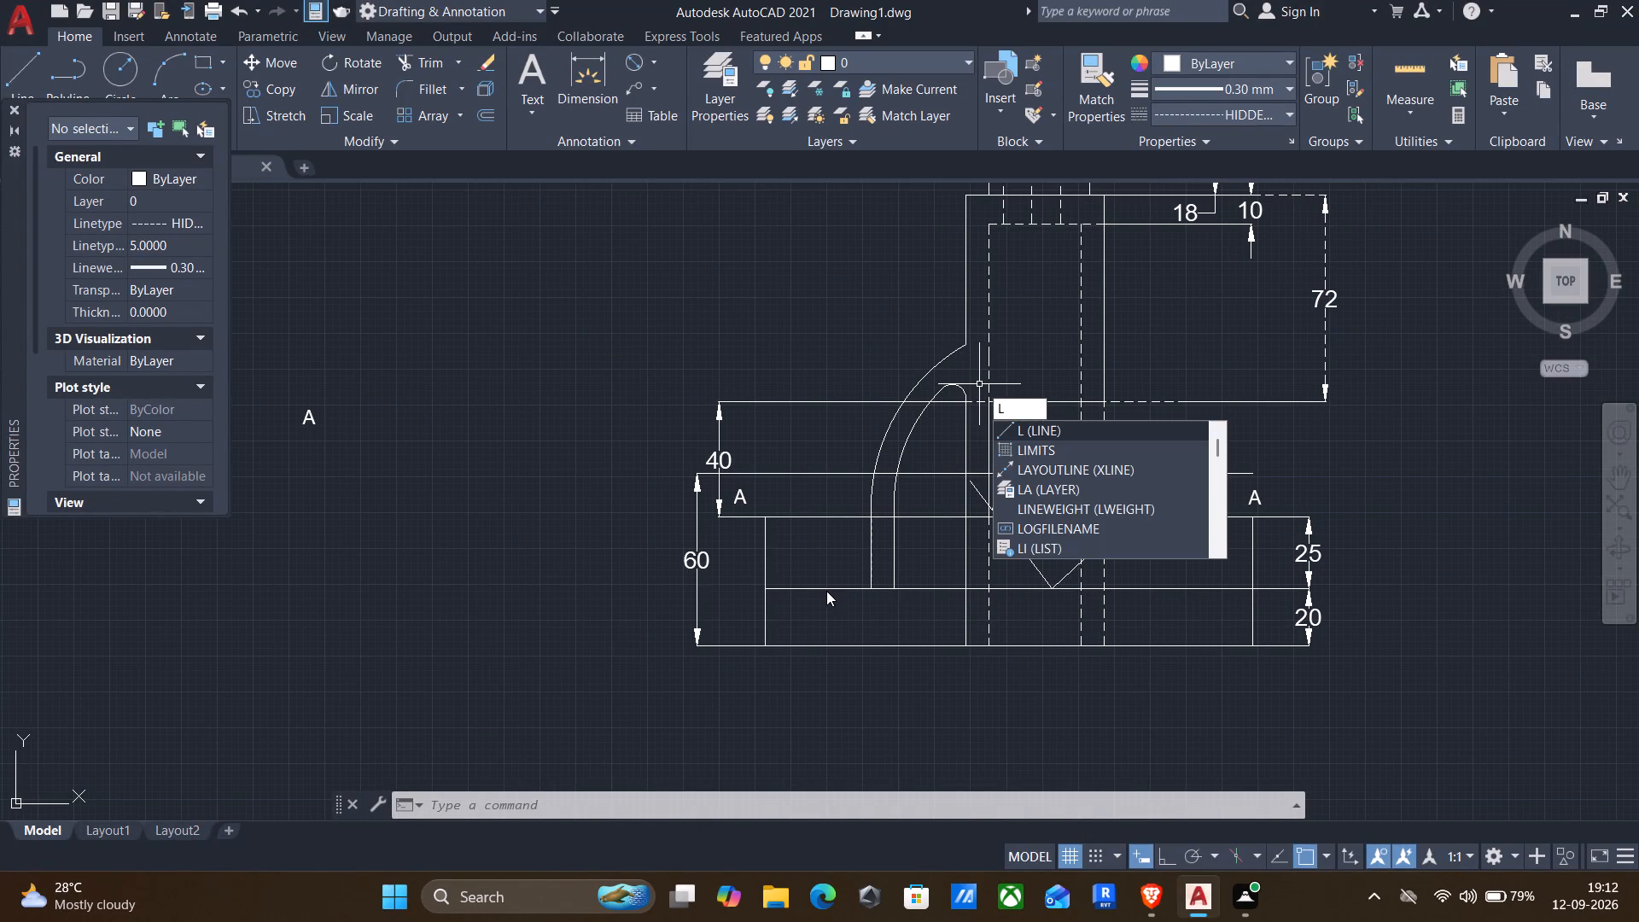
key(Return)
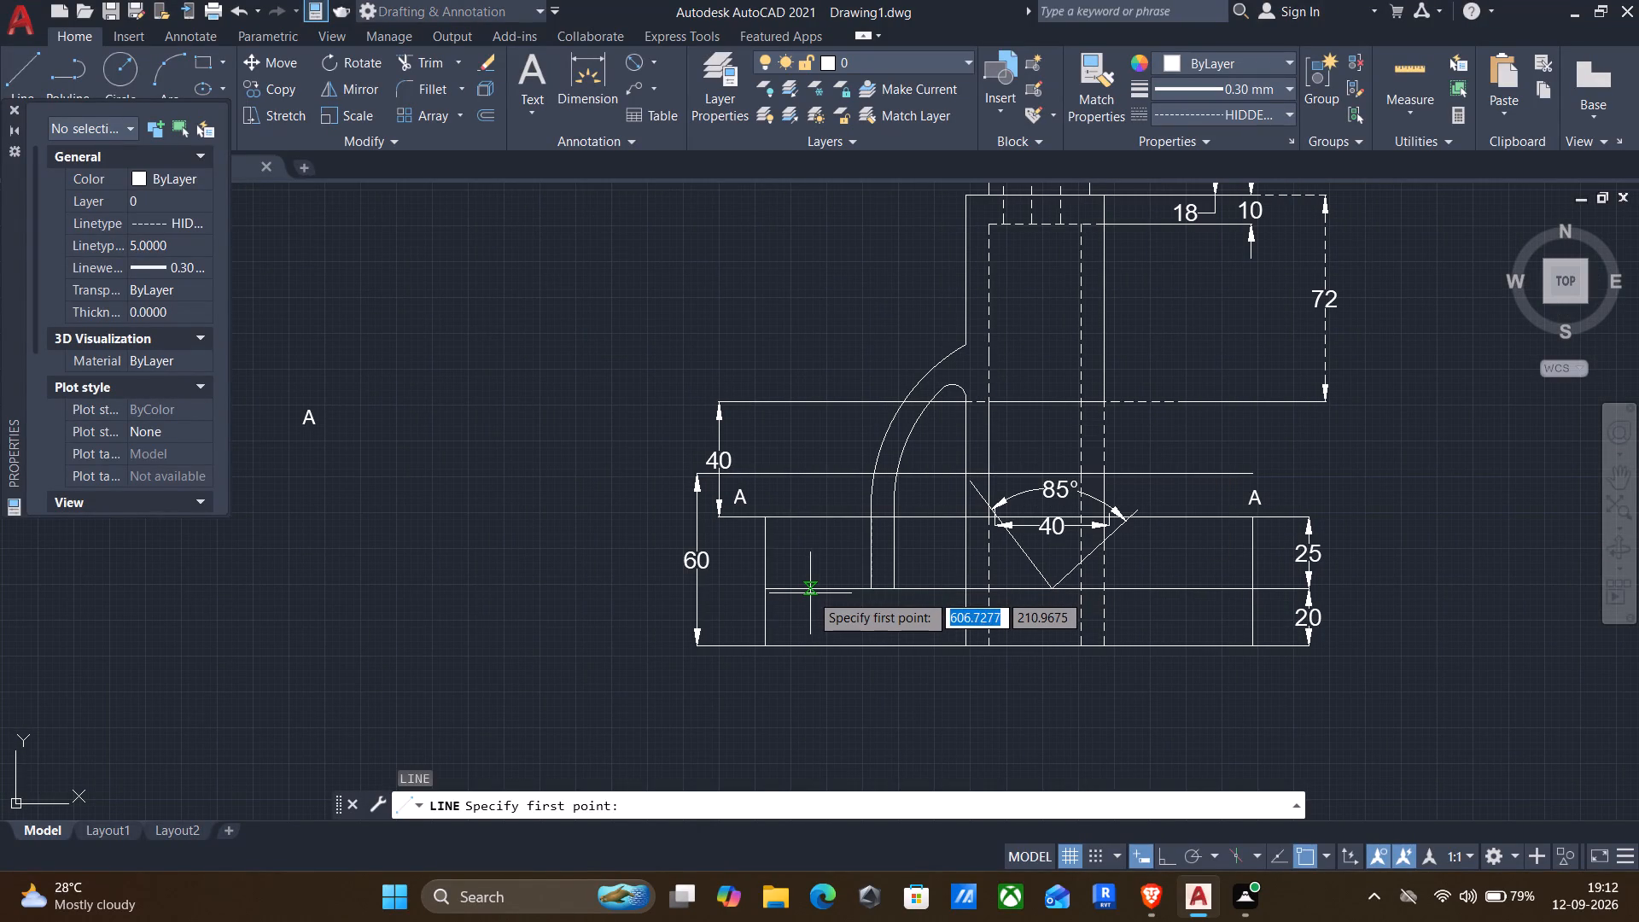
scroll(810, 593, up, 2)
click(785, 582)
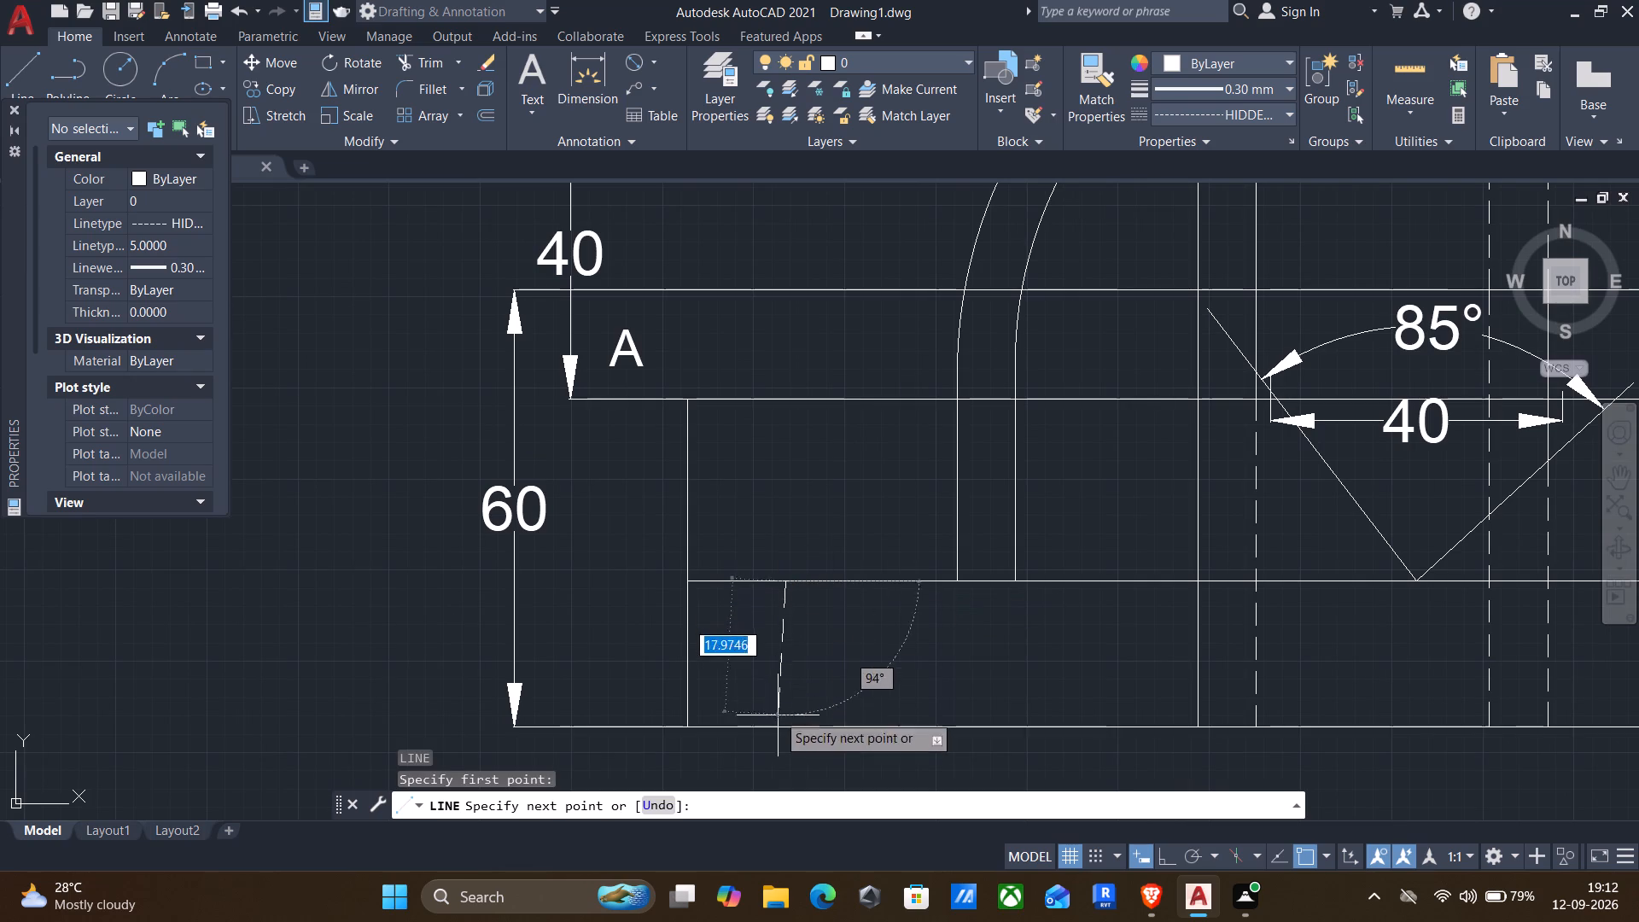
click(780, 730)
key(Return)
key(Return)
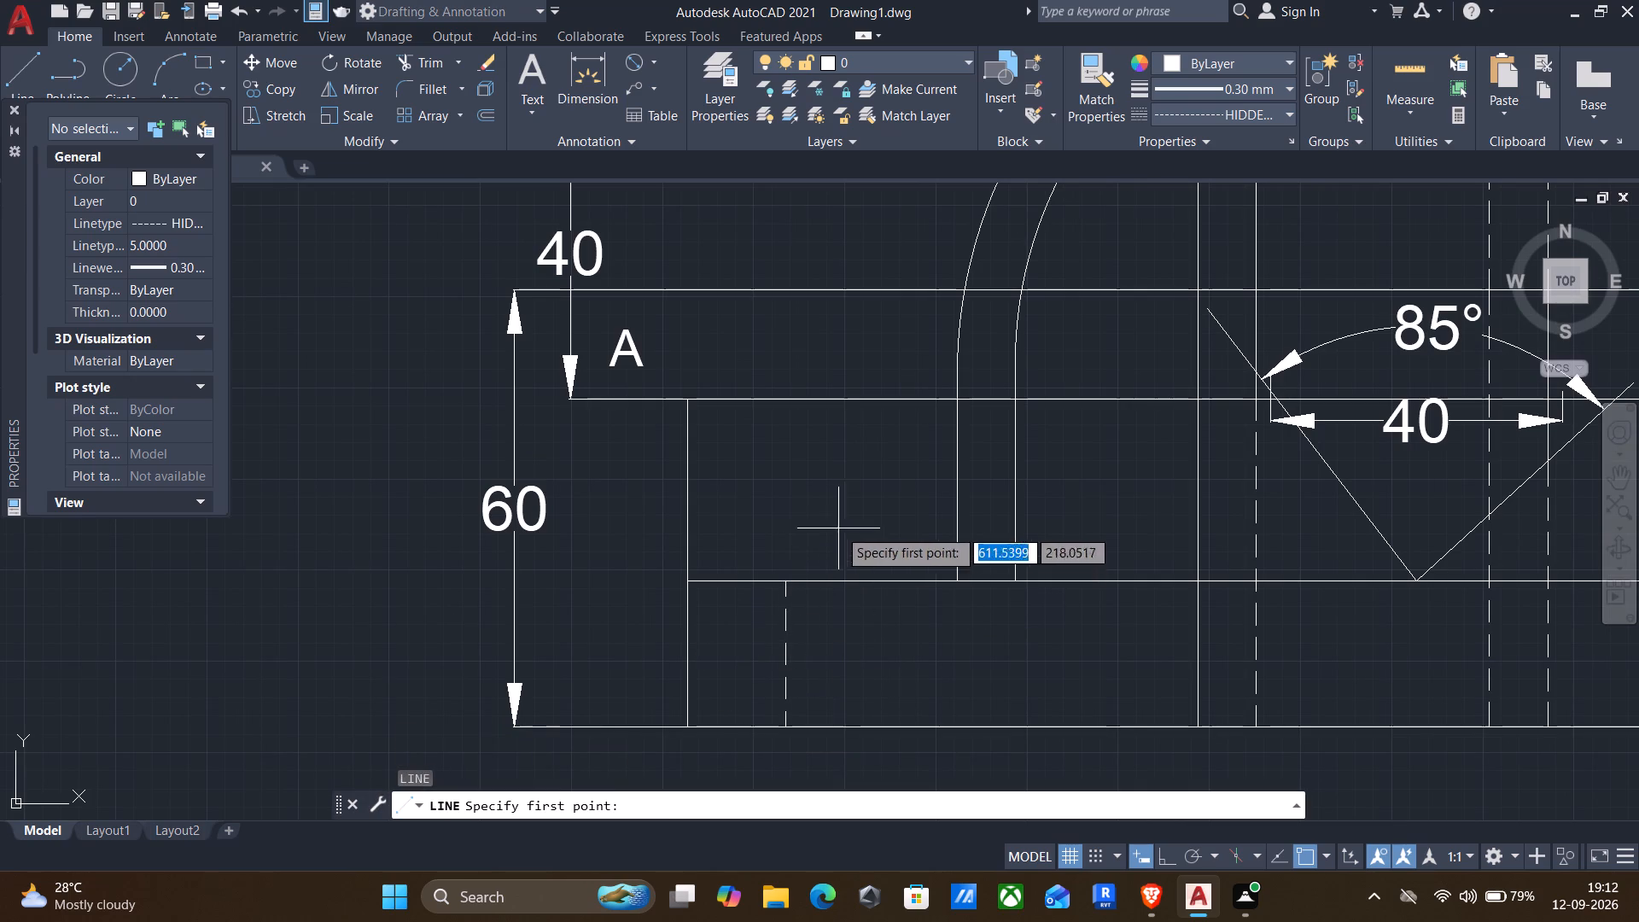
click(838, 528)
click(840, 719)
key(Return)
key(Return)
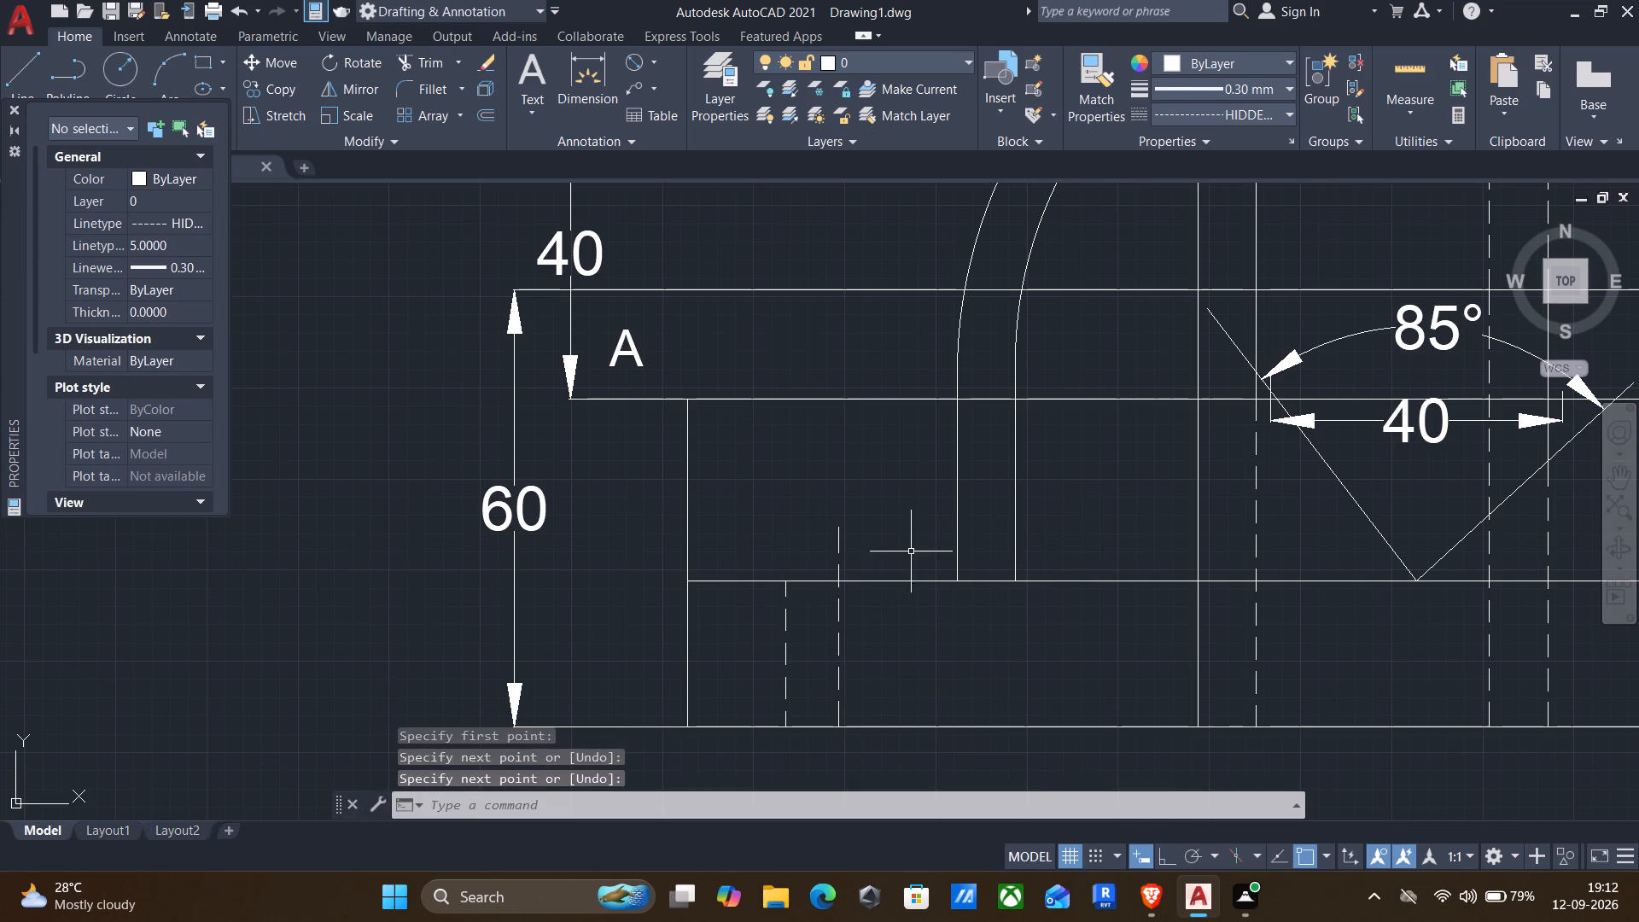
click(878, 586)
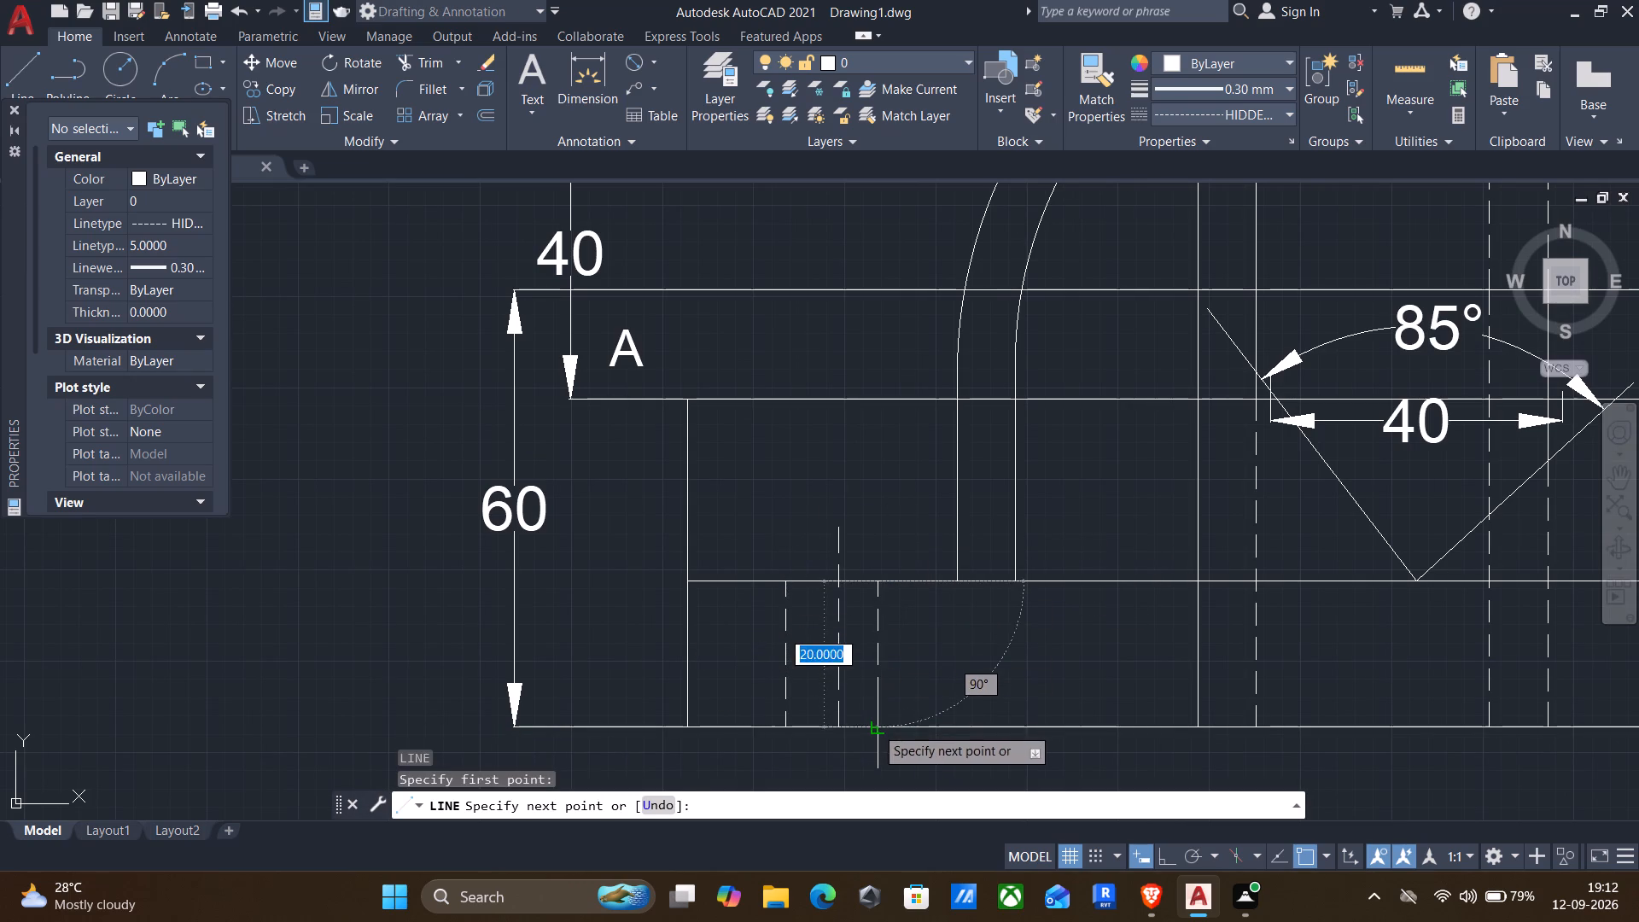
click(876, 727)
key(Return)
Draw three closely spaced vertical hidden lines, each 20 long, through the base's lower strip near its right end.
middle_drag(980, 624, 648, 577)
scroll(1102, 583, down, 2)
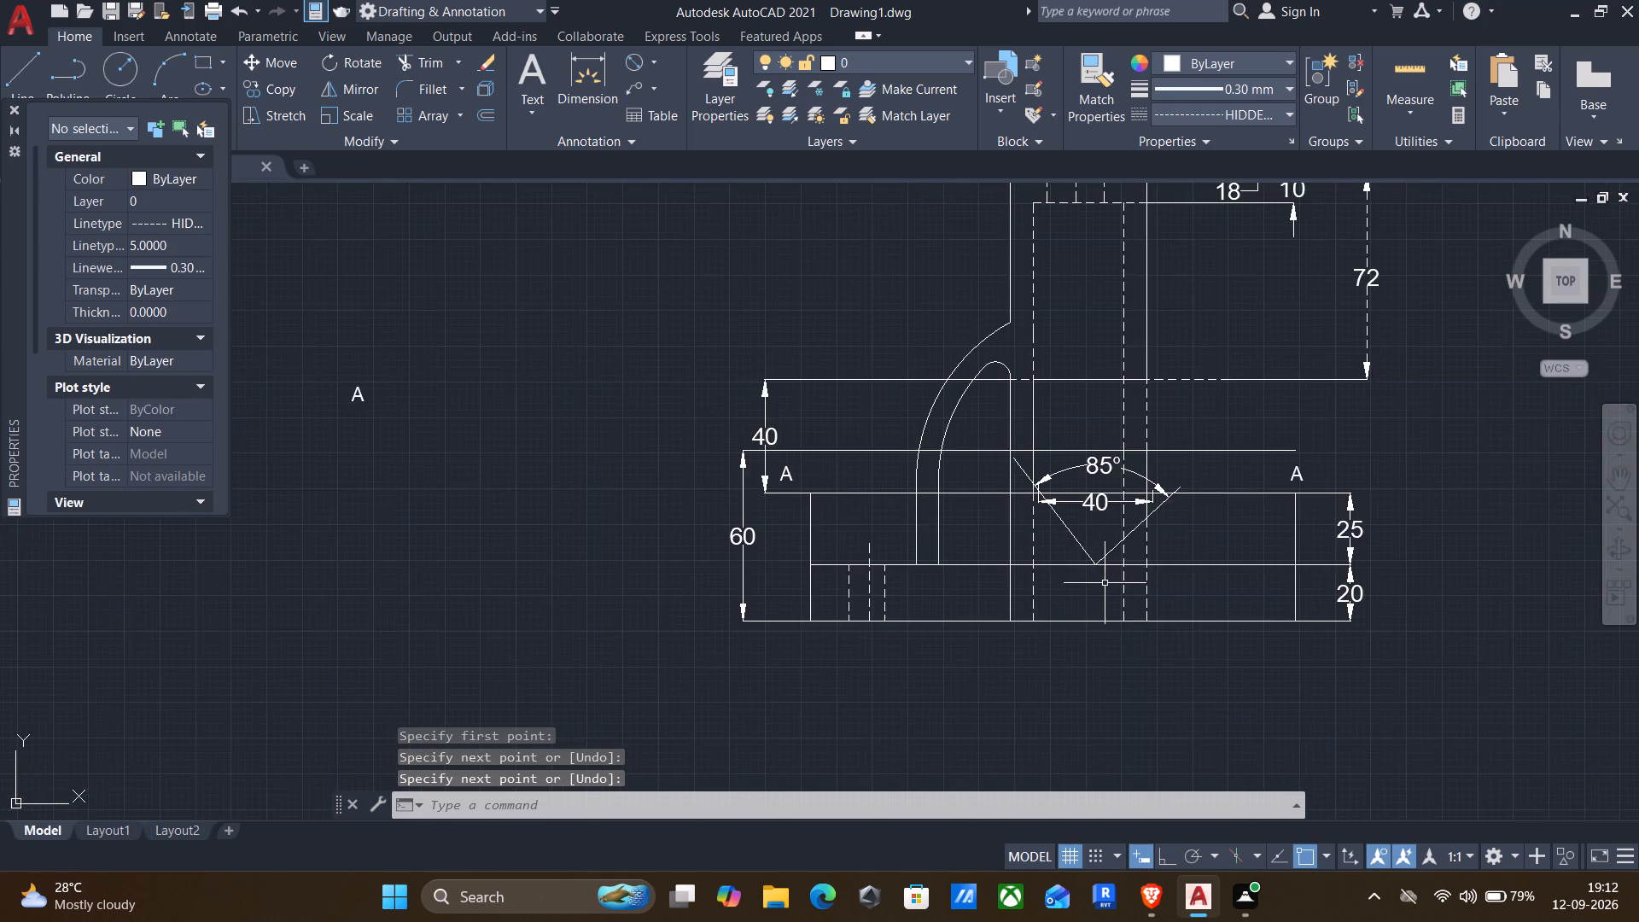
middle_drag(1116, 583, 1022, 614)
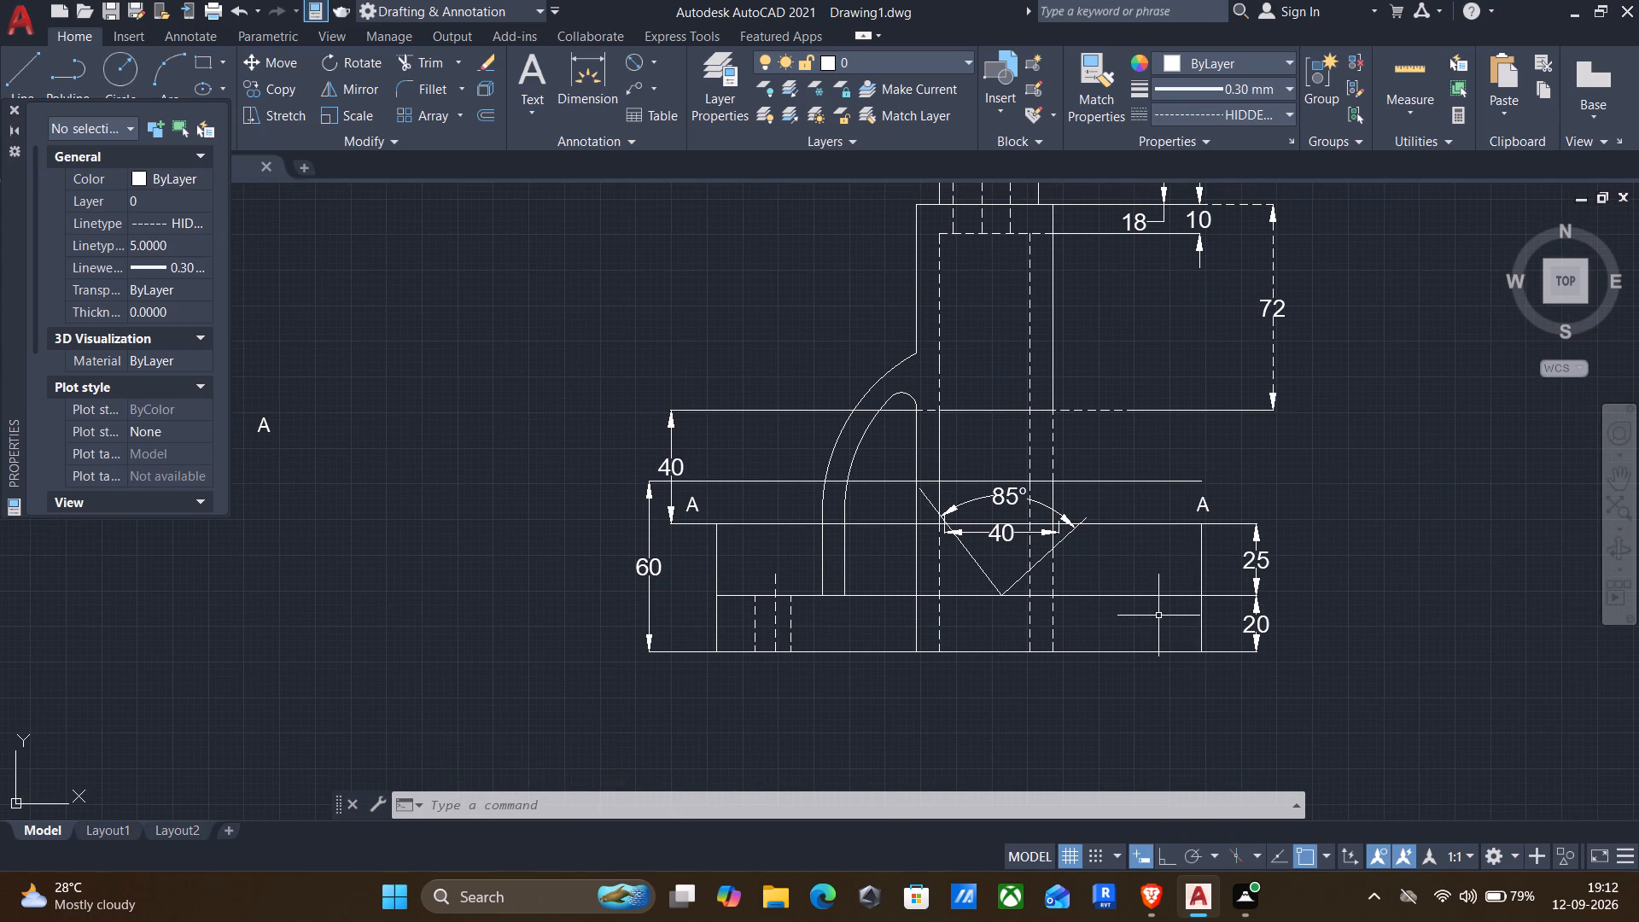
key(Return)
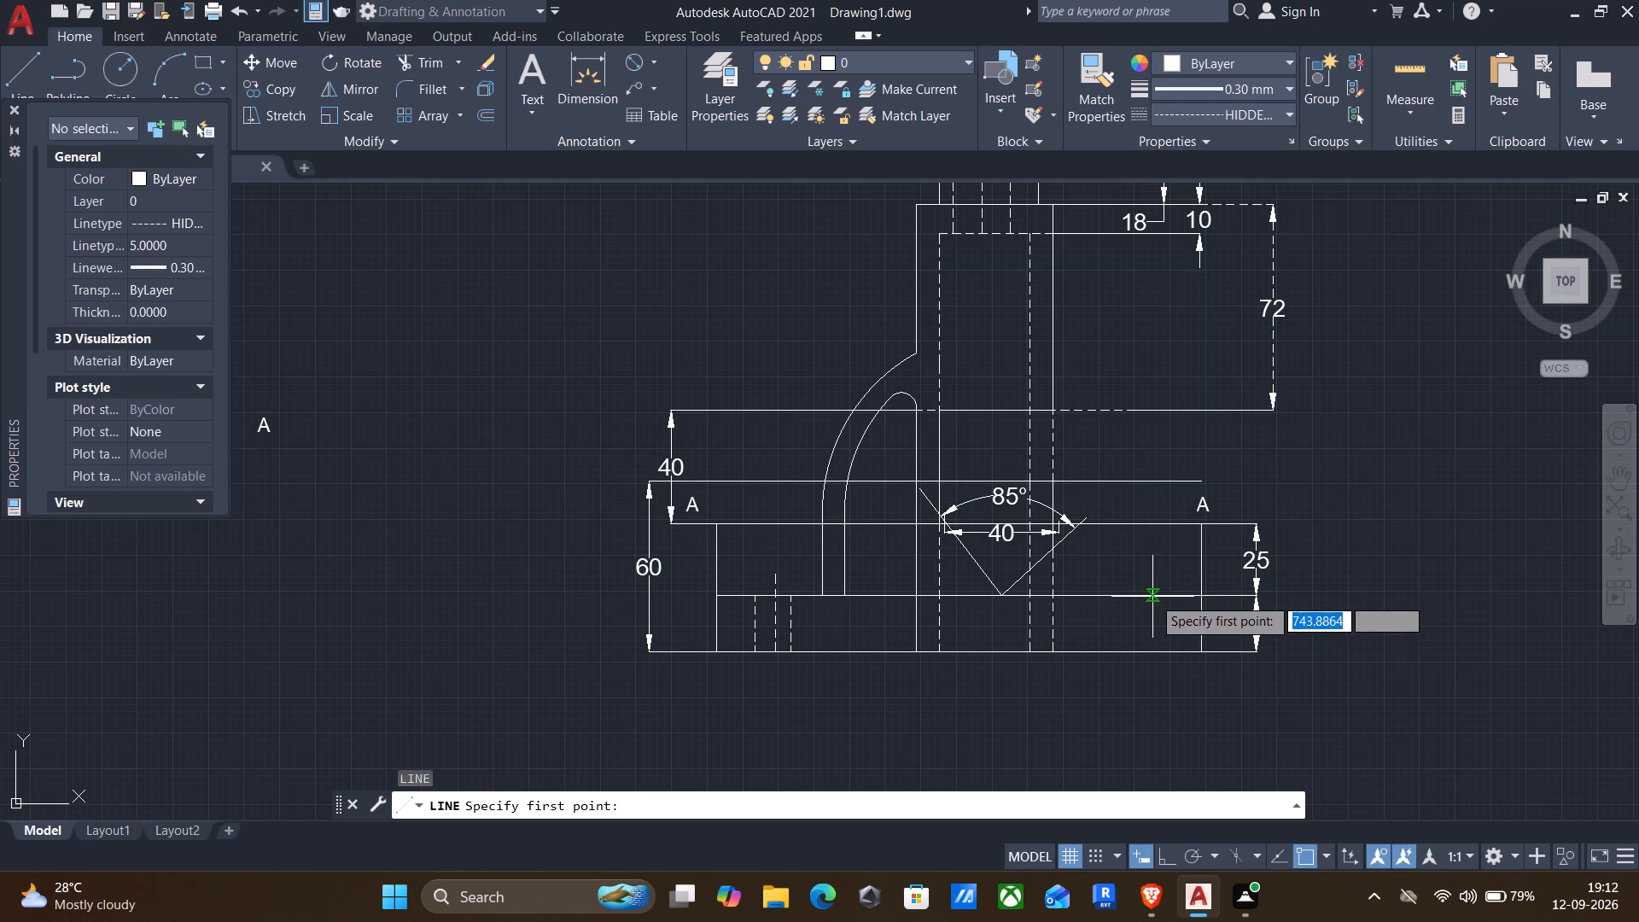
click(1150, 595)
click(1148, 646)
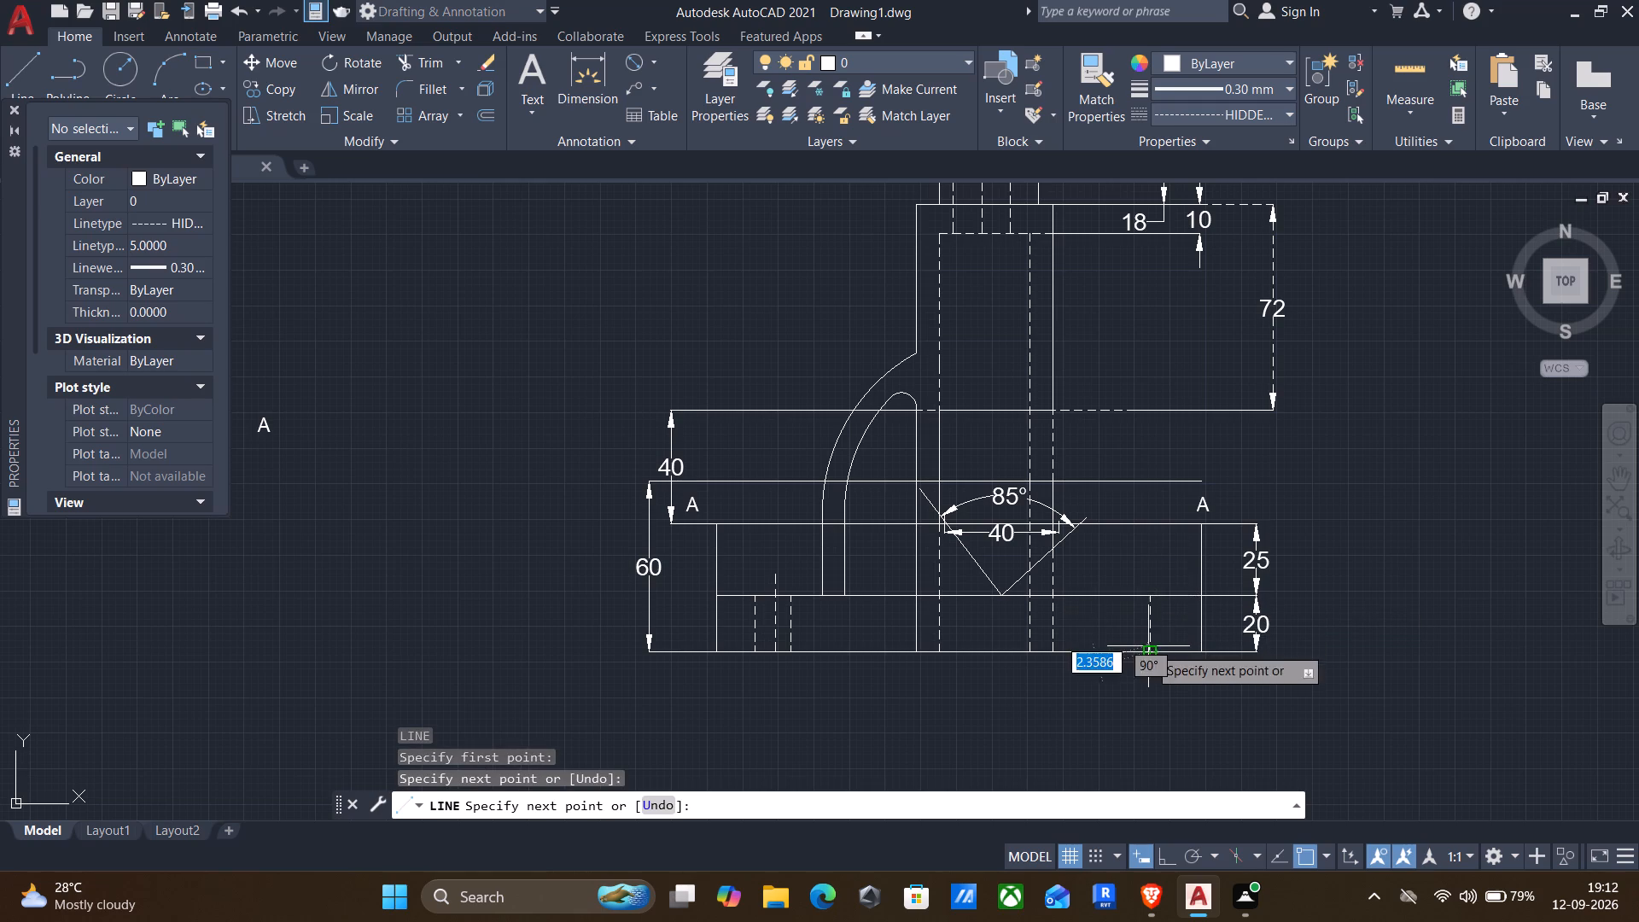
key(Return)
scroll(1146, 644, down, 2)
key(Return)
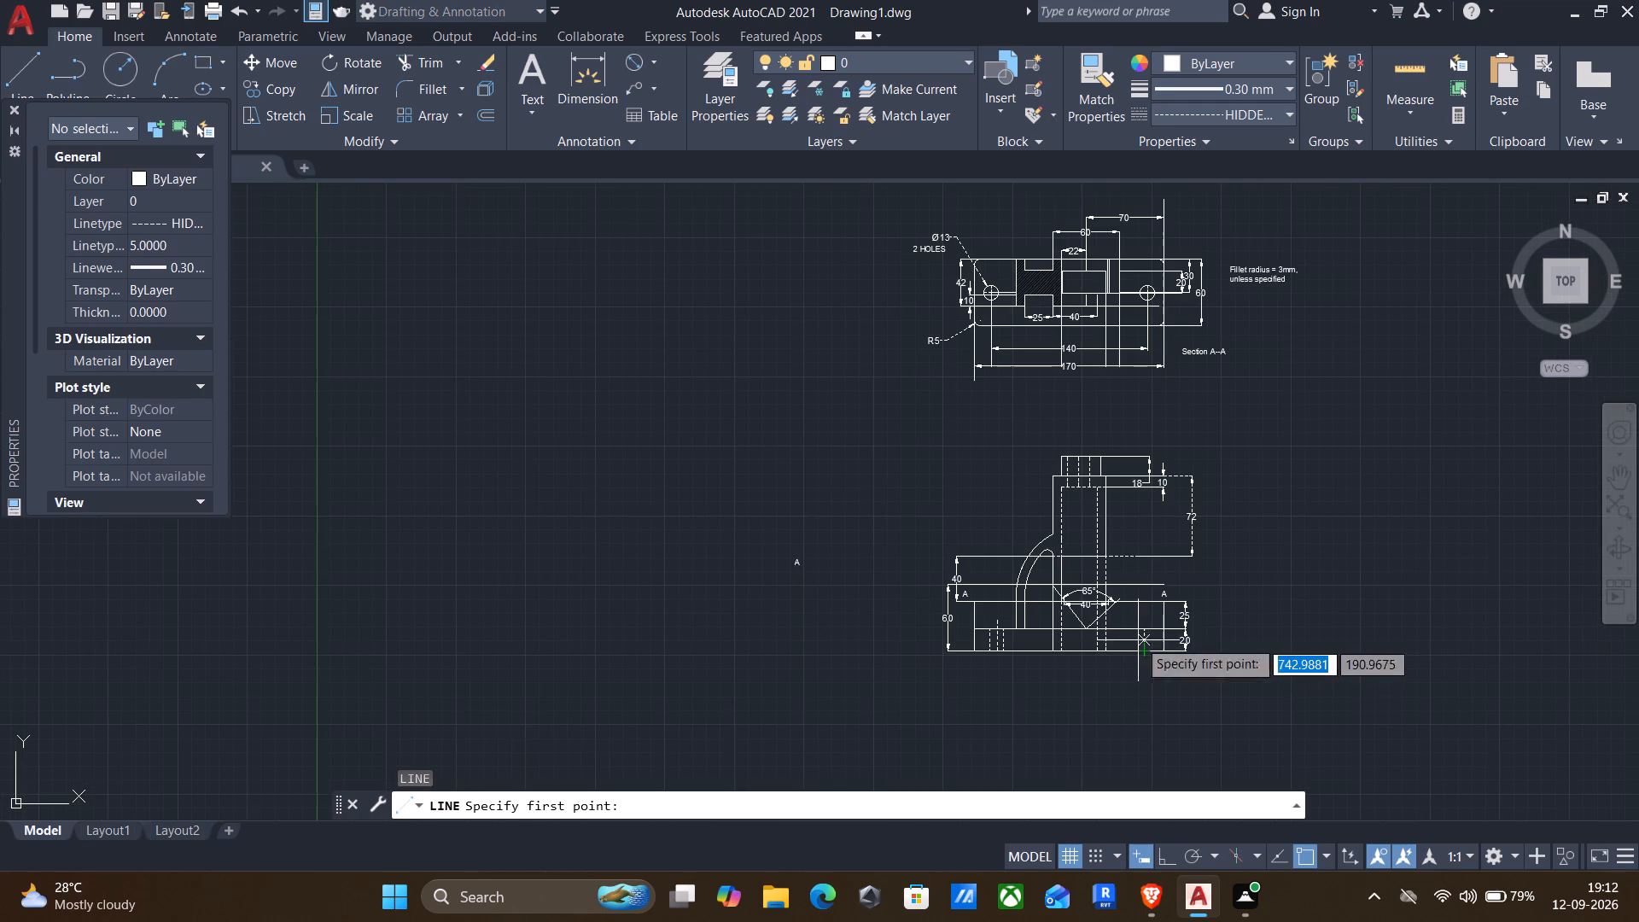
scroll(1136, 627, up, 2)
click(1118, 627)
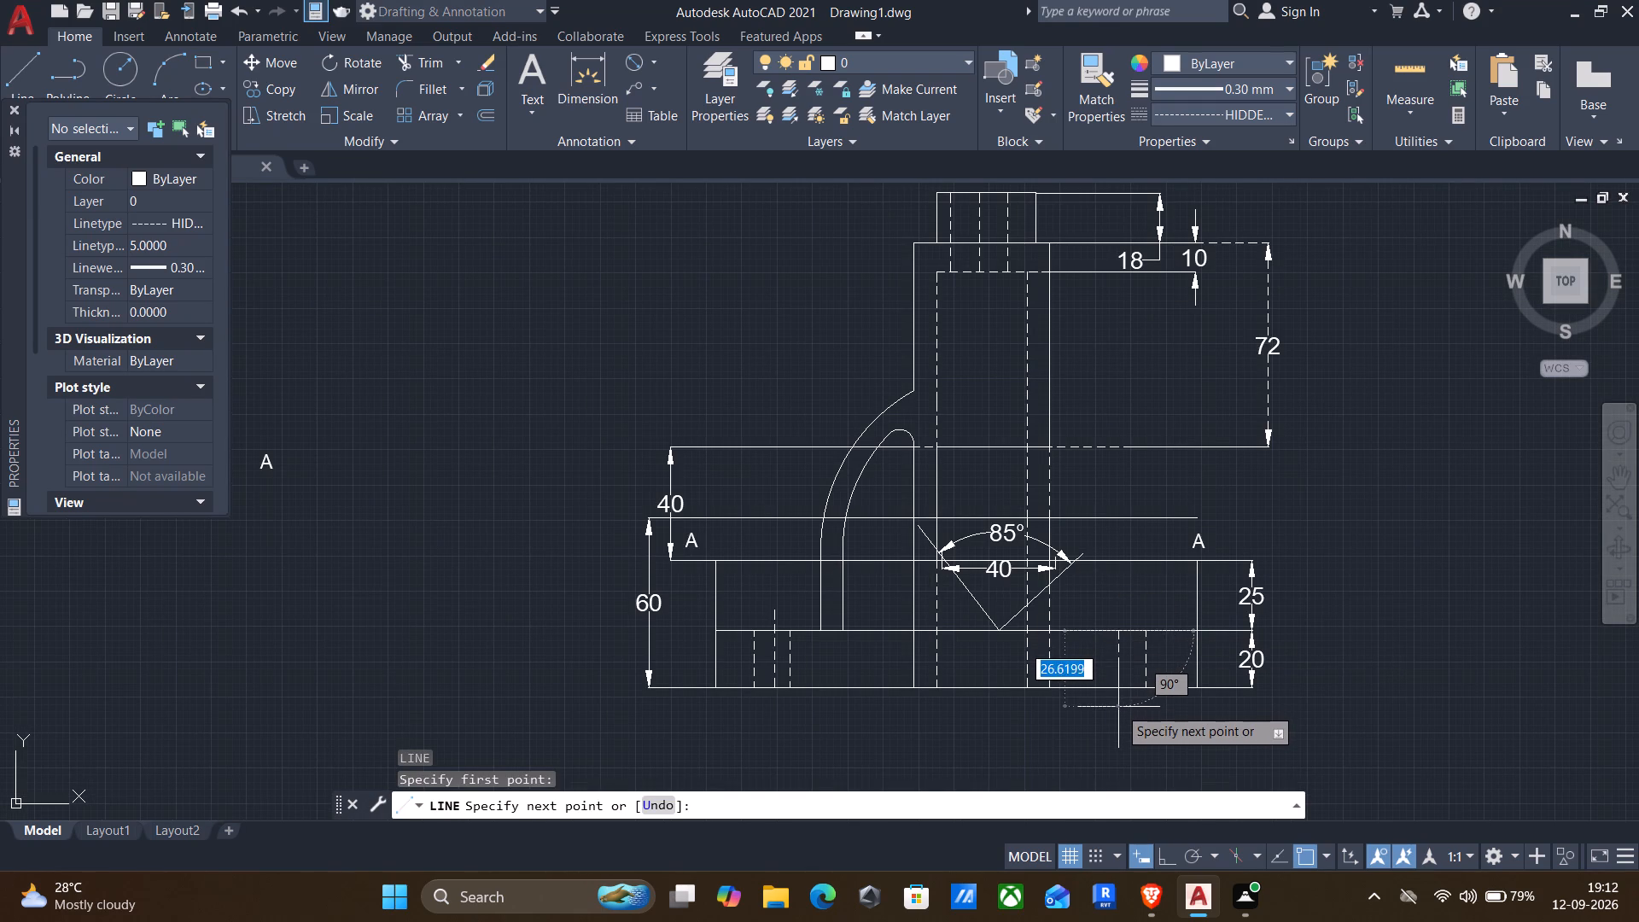
click(1119, 690)
key(Return)
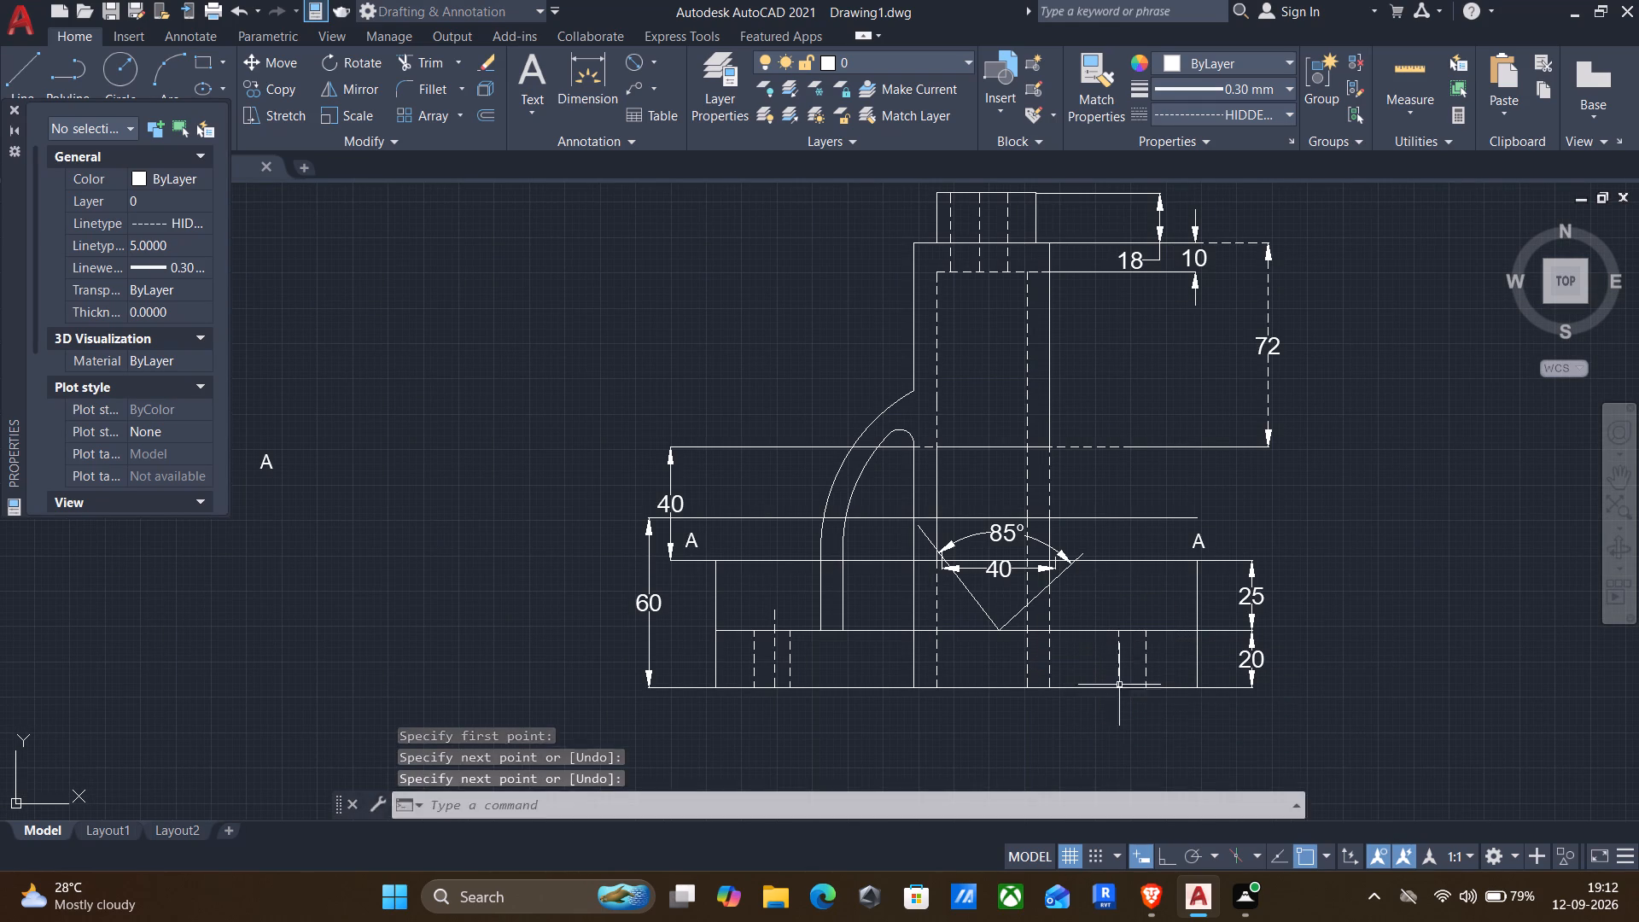
key(Return)
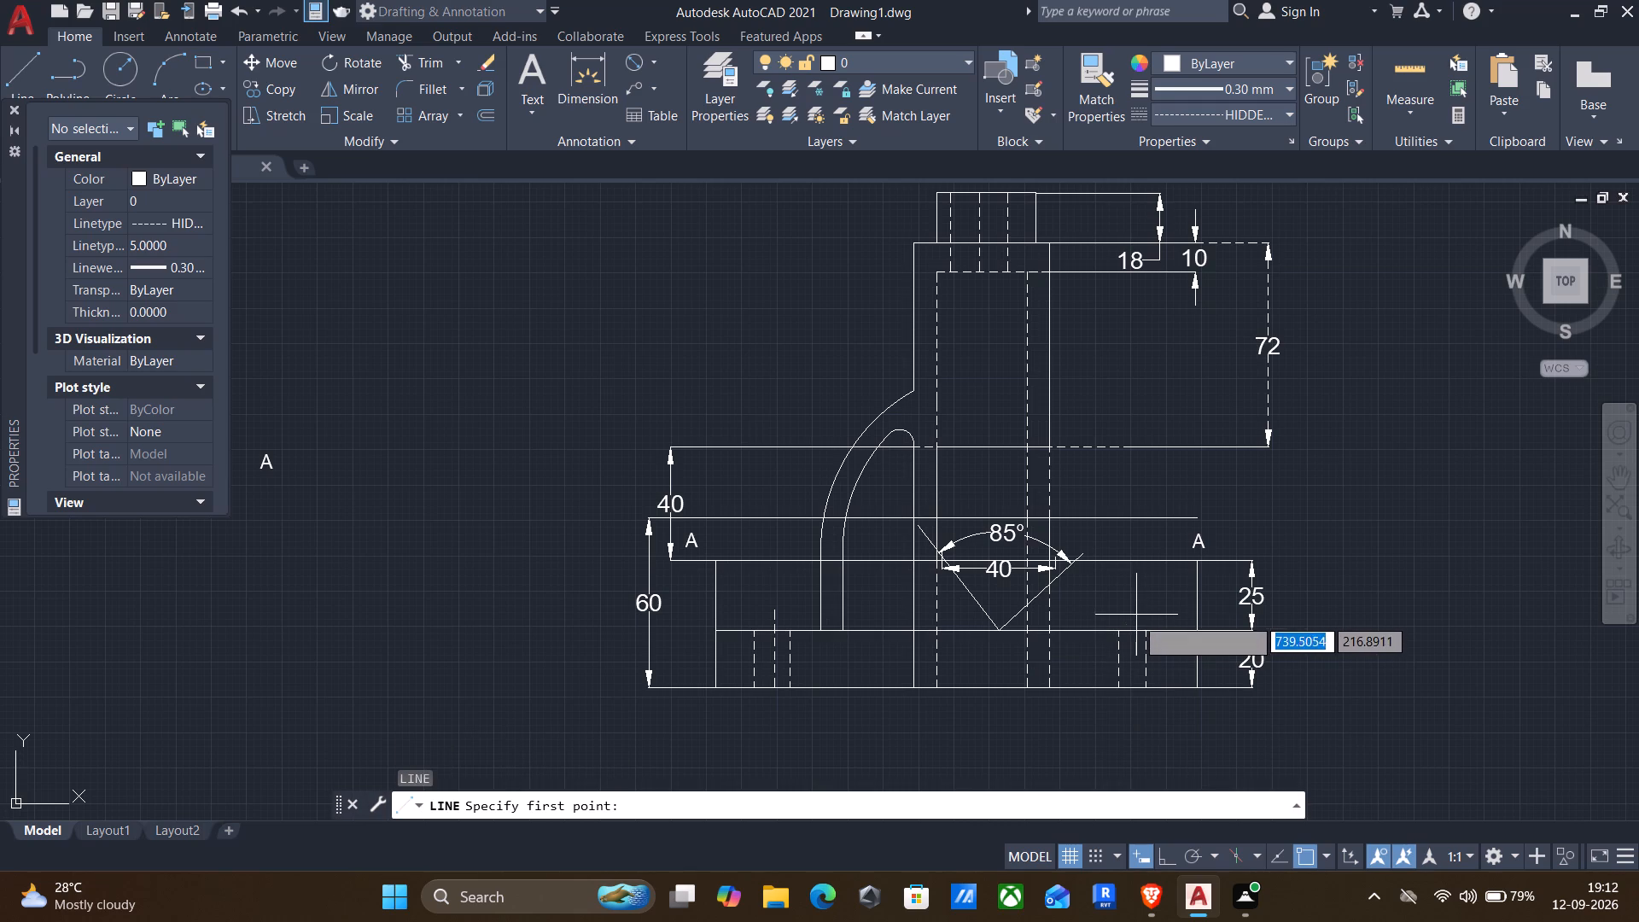
click(1133, 621)
scroll(1133, 684, up, 3)
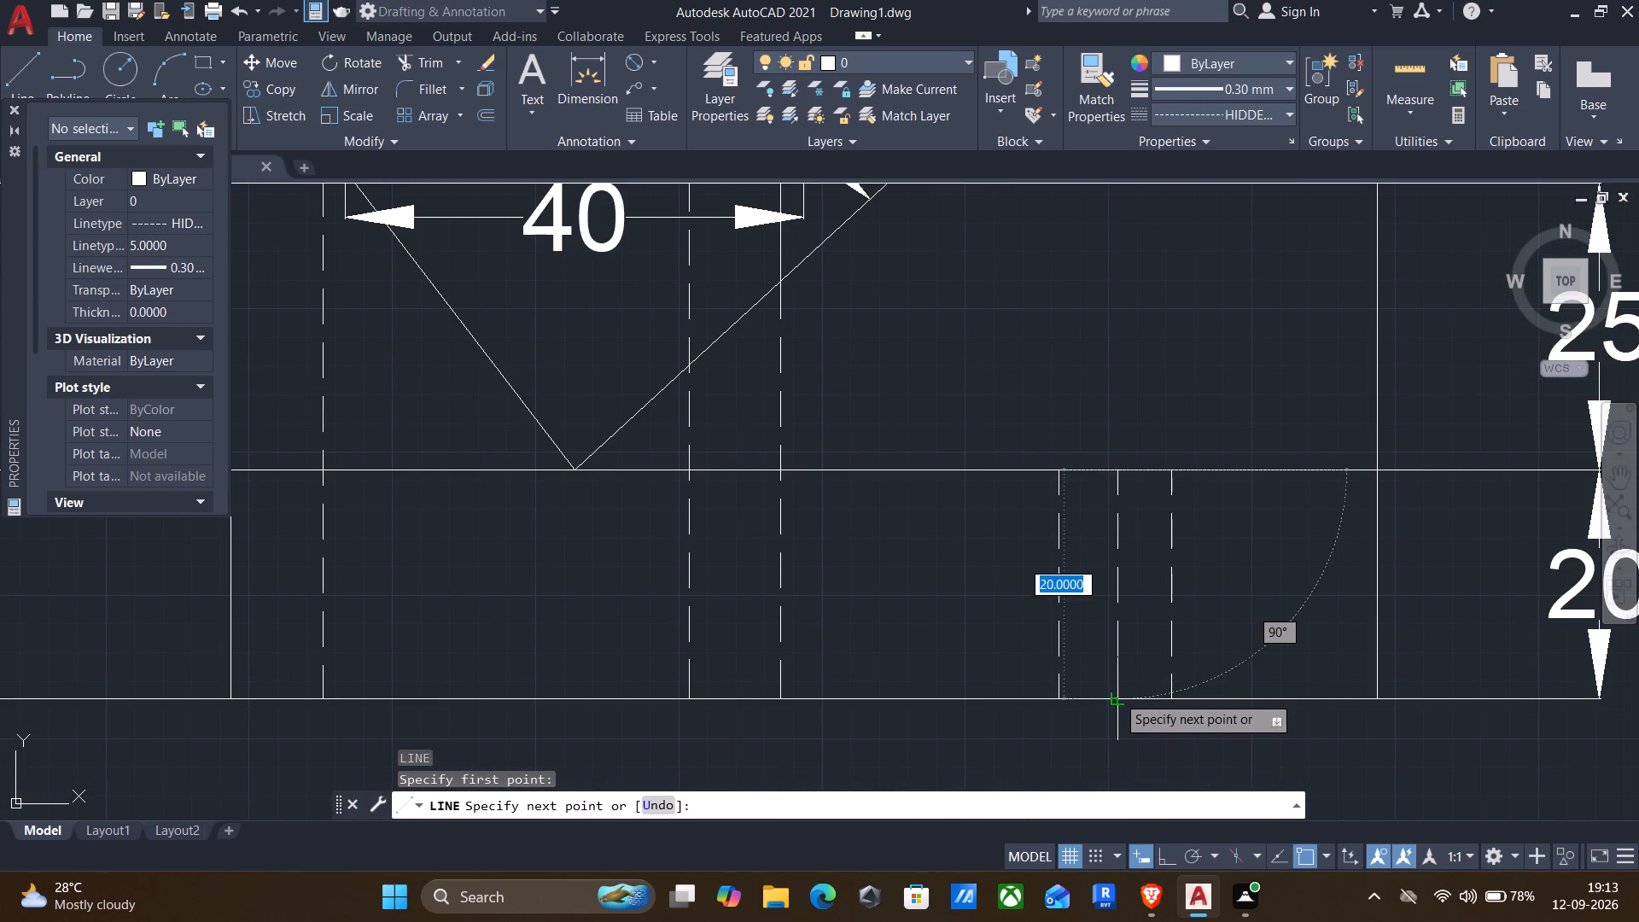
click(1117, 696)
scroll(1117, 693, down, 2)
middle_drag(1123, 681, 1151, 569)
key(Return)
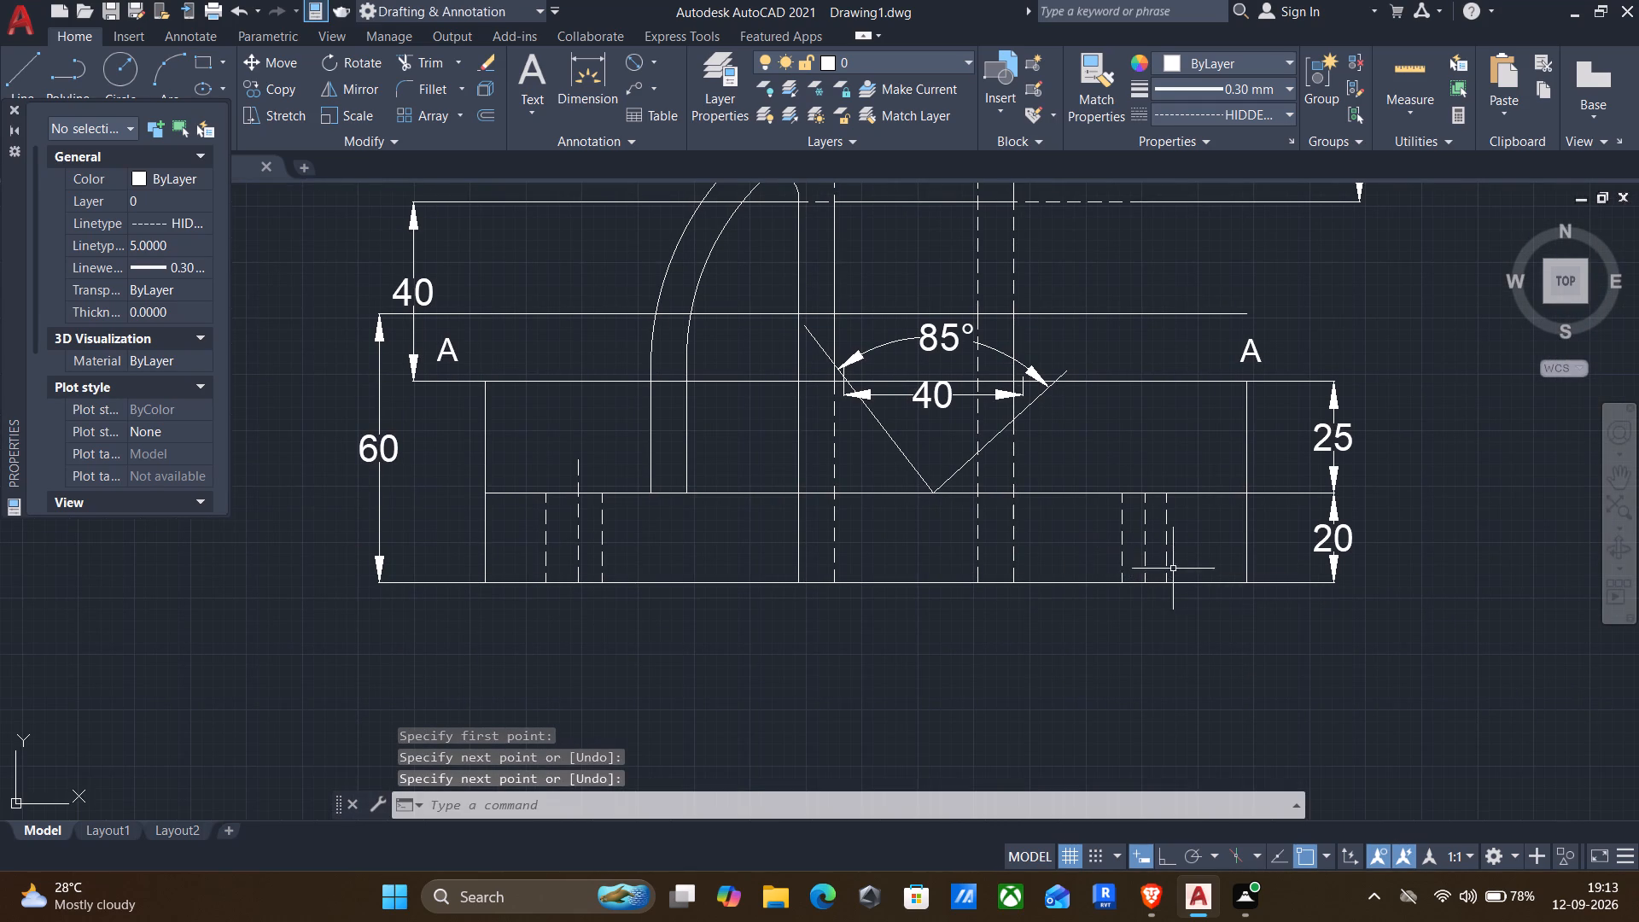
With Ortho on, draw two horizontal hidden lines across the upright just below its top, the upper one about 70 long.
middle_drag(1189, 567, 1339, 921)
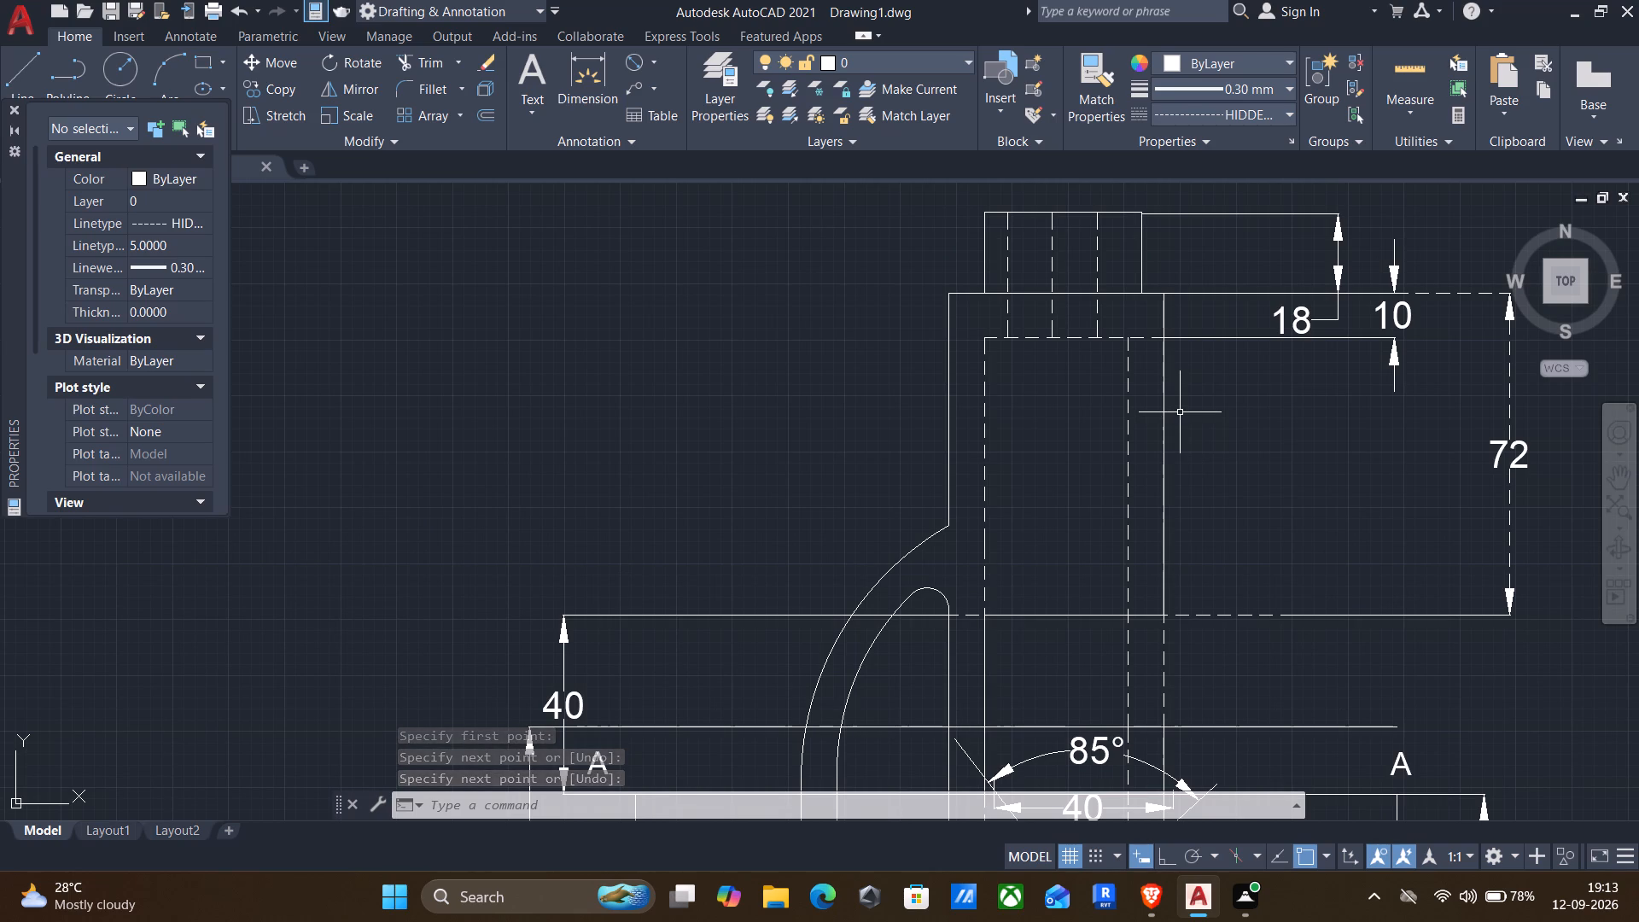
key(Return)
drag(908, 392, 919, 388)
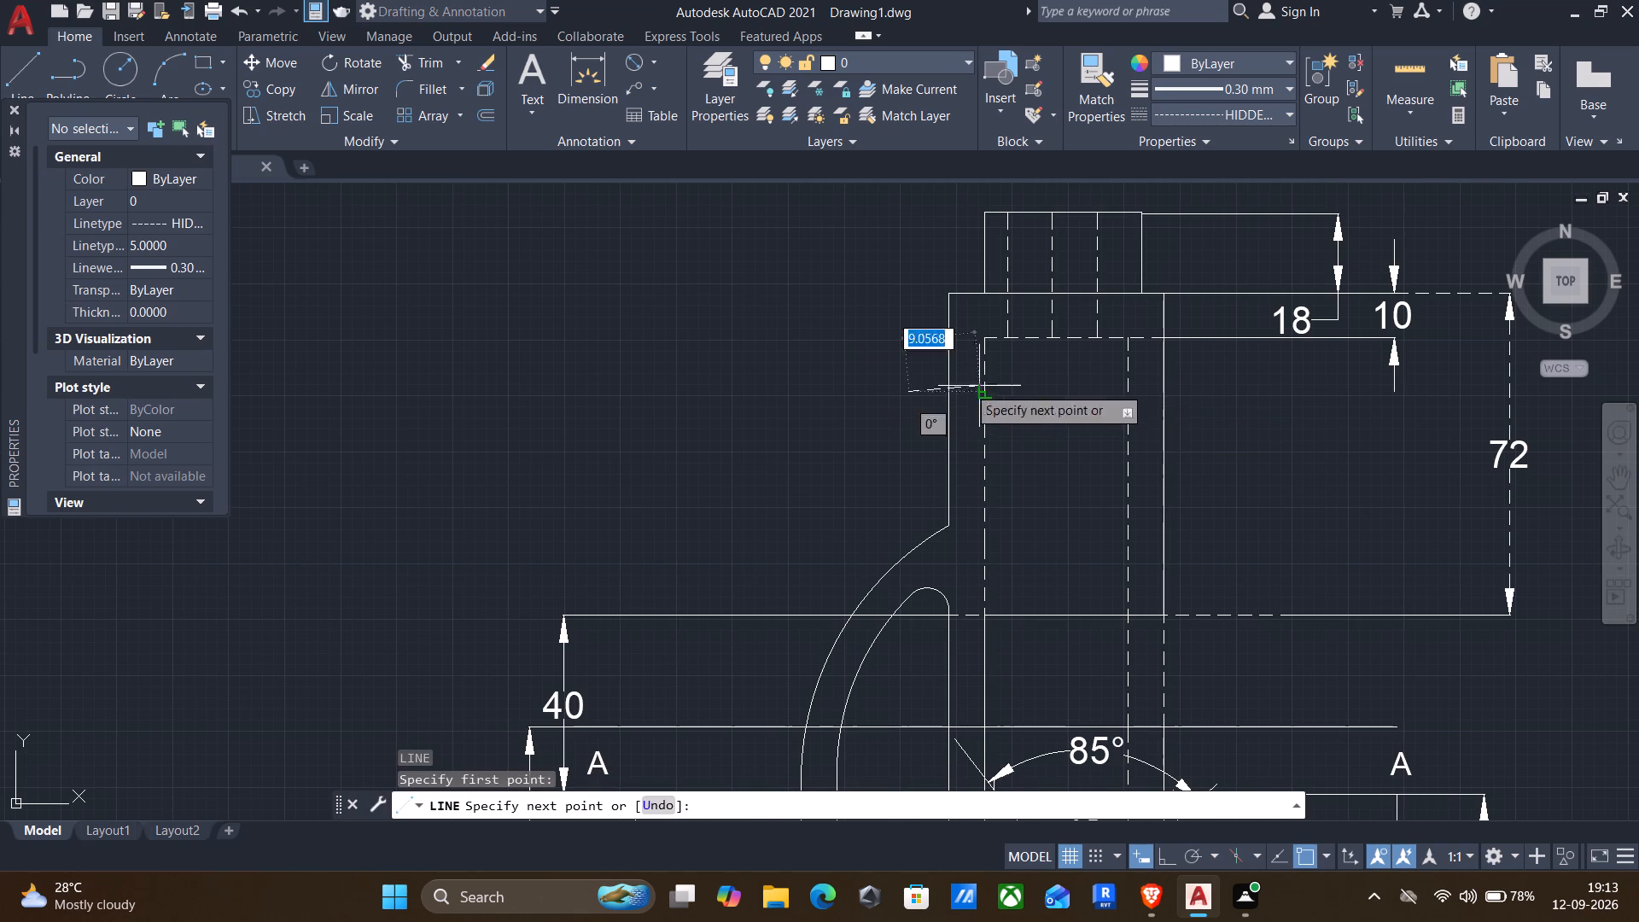
key(F8)
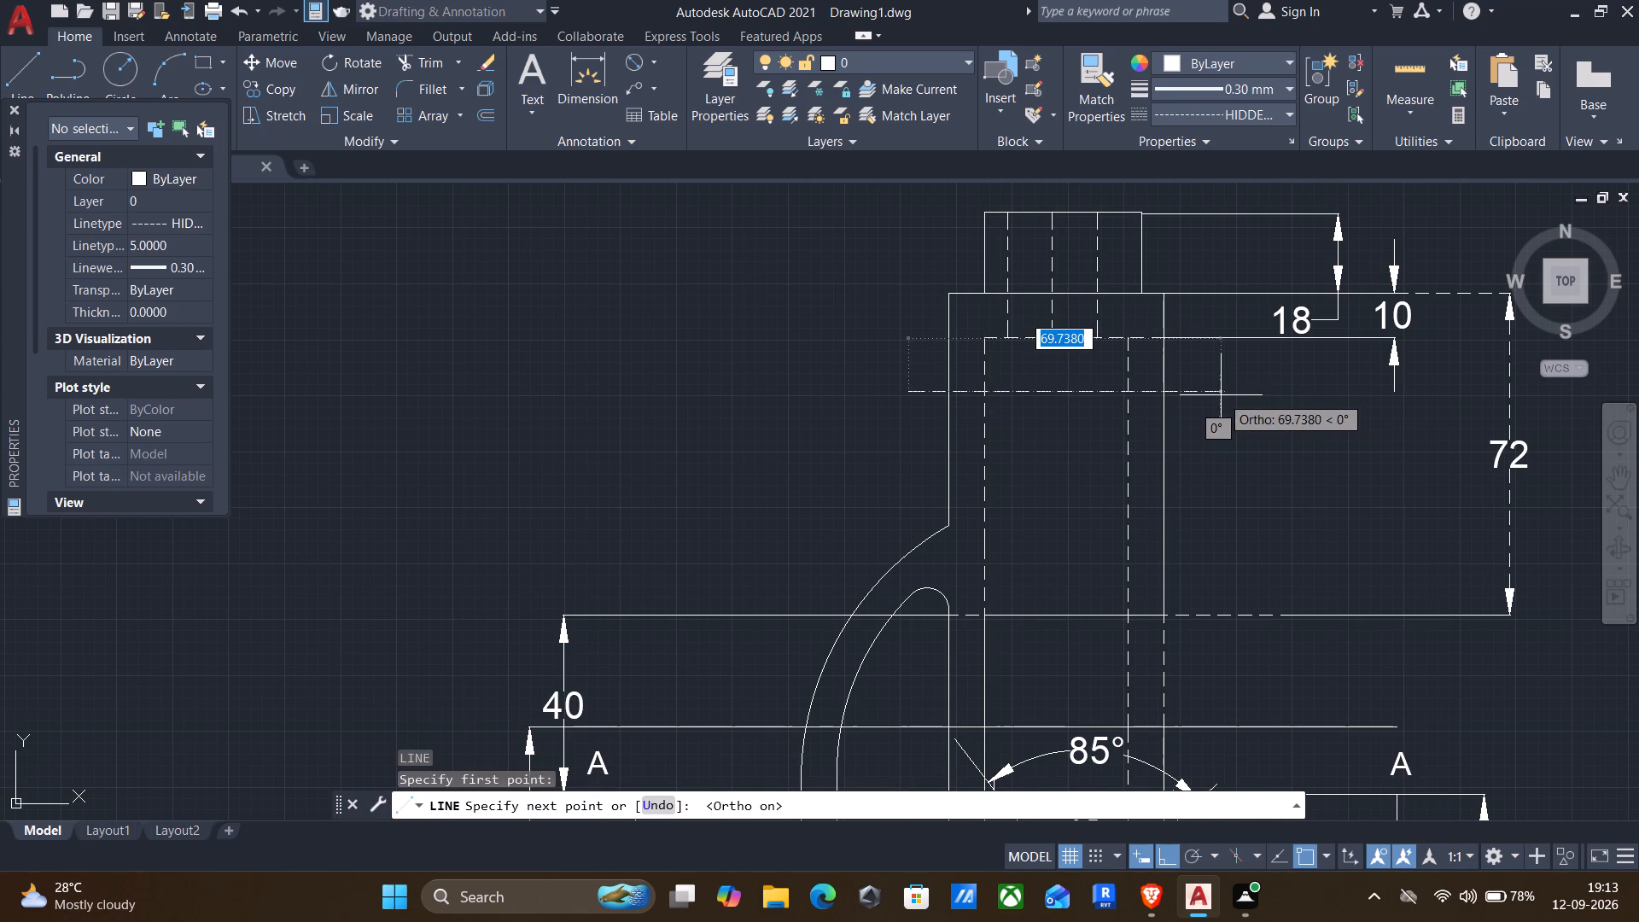
click(1221, 395)
key(Return)
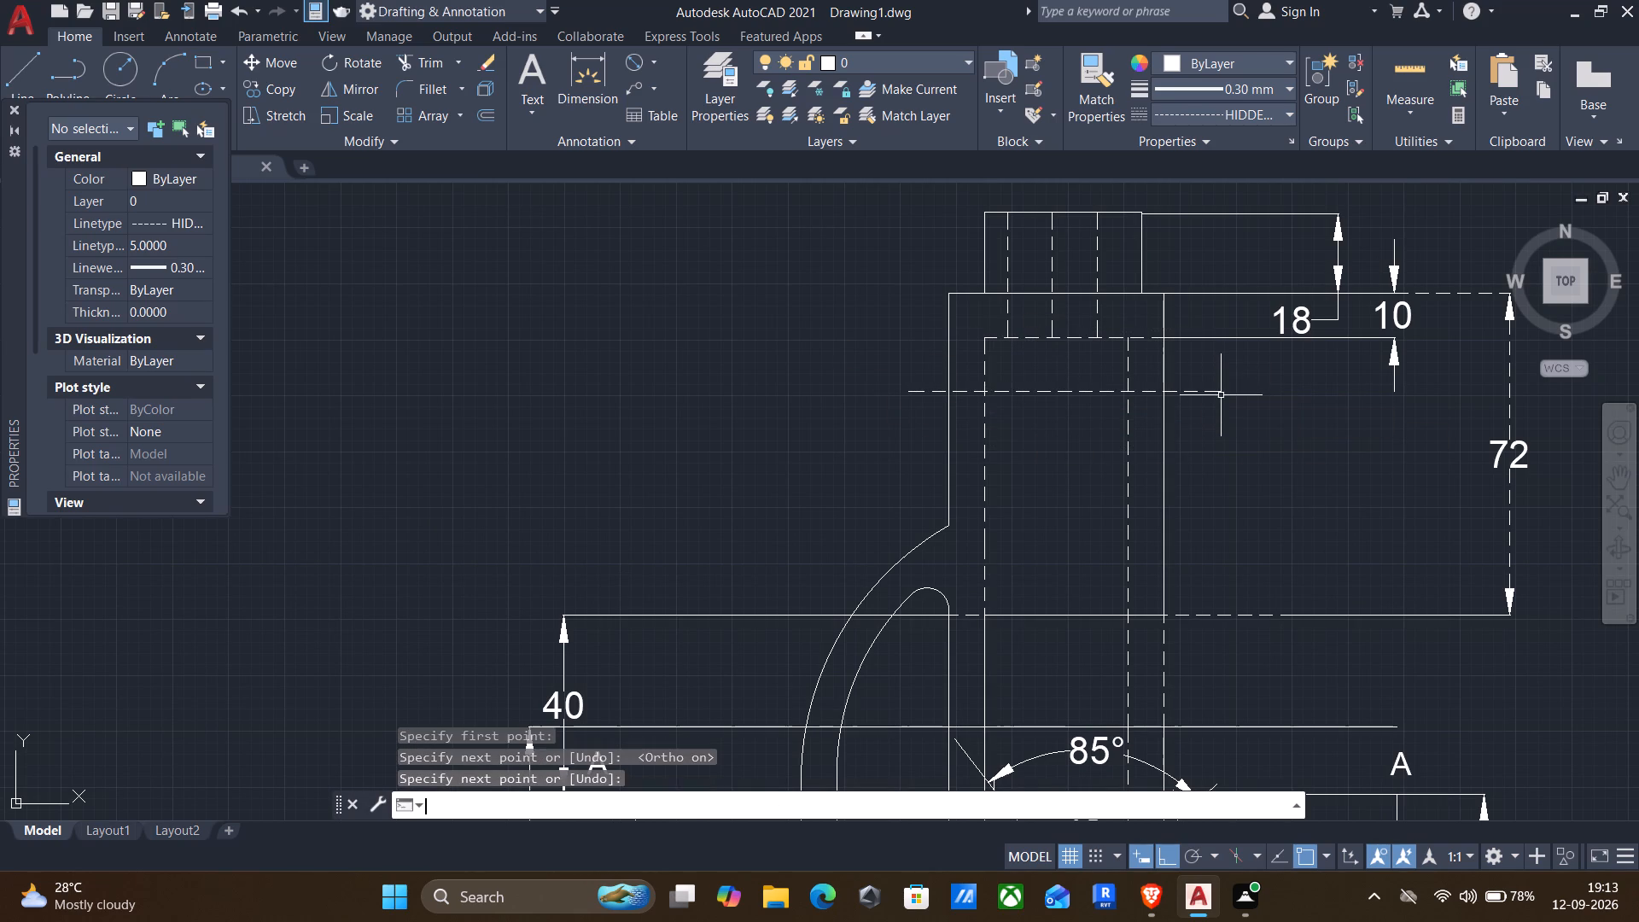
key(Return)
drag(923, 432, 933, 434)
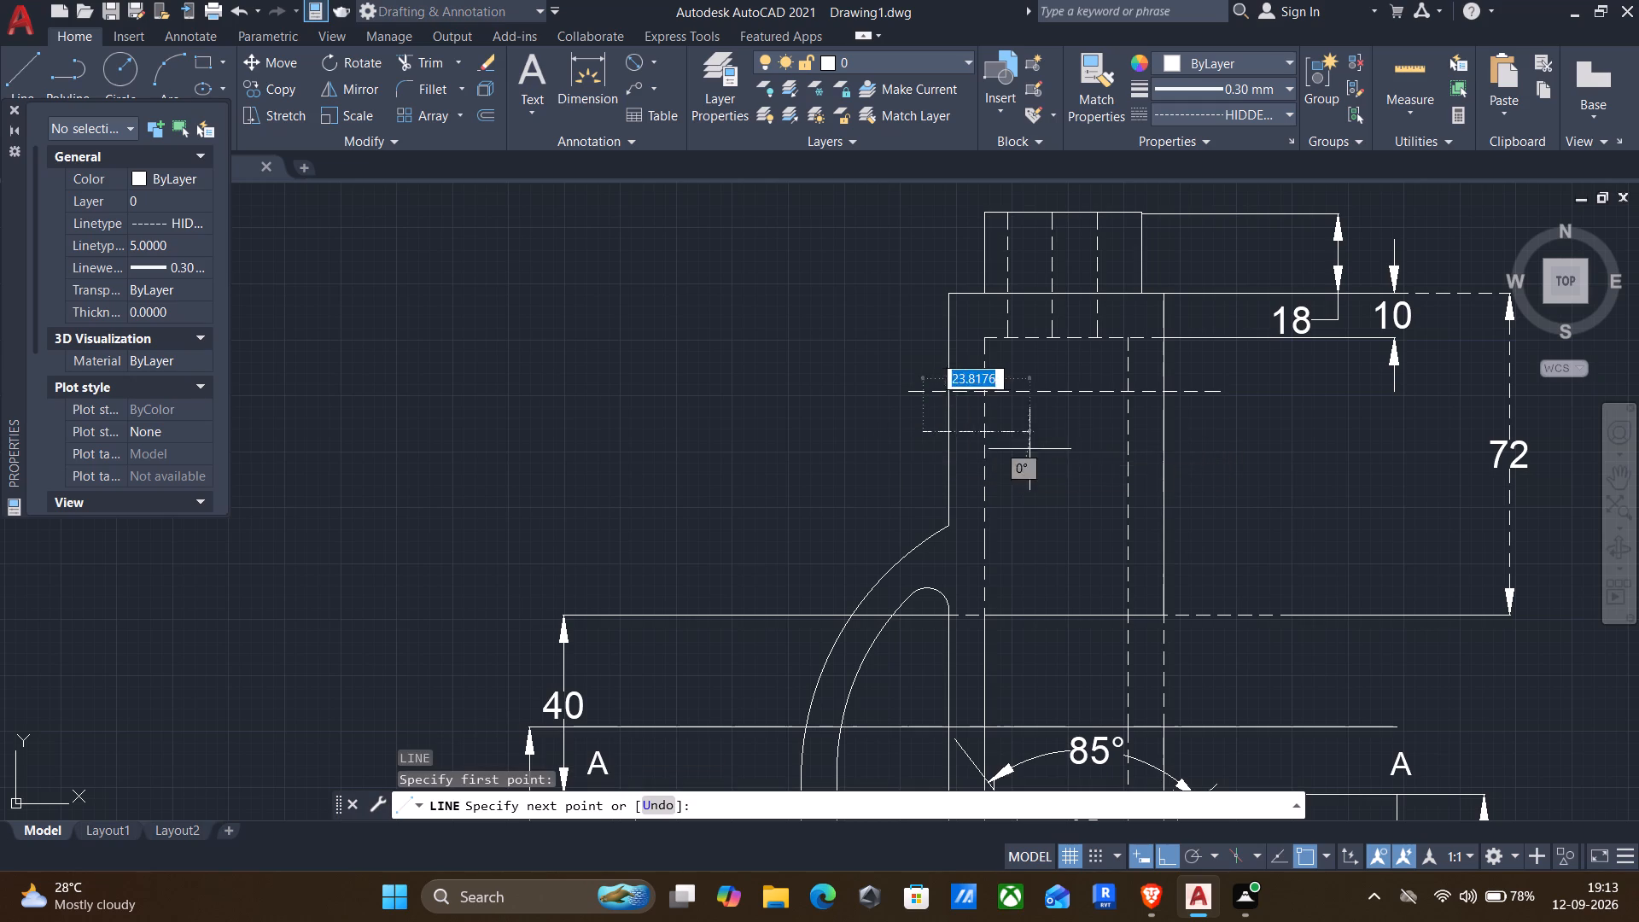
click(1191, 427)
key(Return)
With Ortho off, copy the spare "A" label to just above and left of the upright's upper-left corner.
scroll(1237, 459, down, 2)
middle_drag(1234, 463, 1123, 486)
middle_drag(1140, 484, 1053, 514)
middle_drag(1085, 530, 1087, 399)
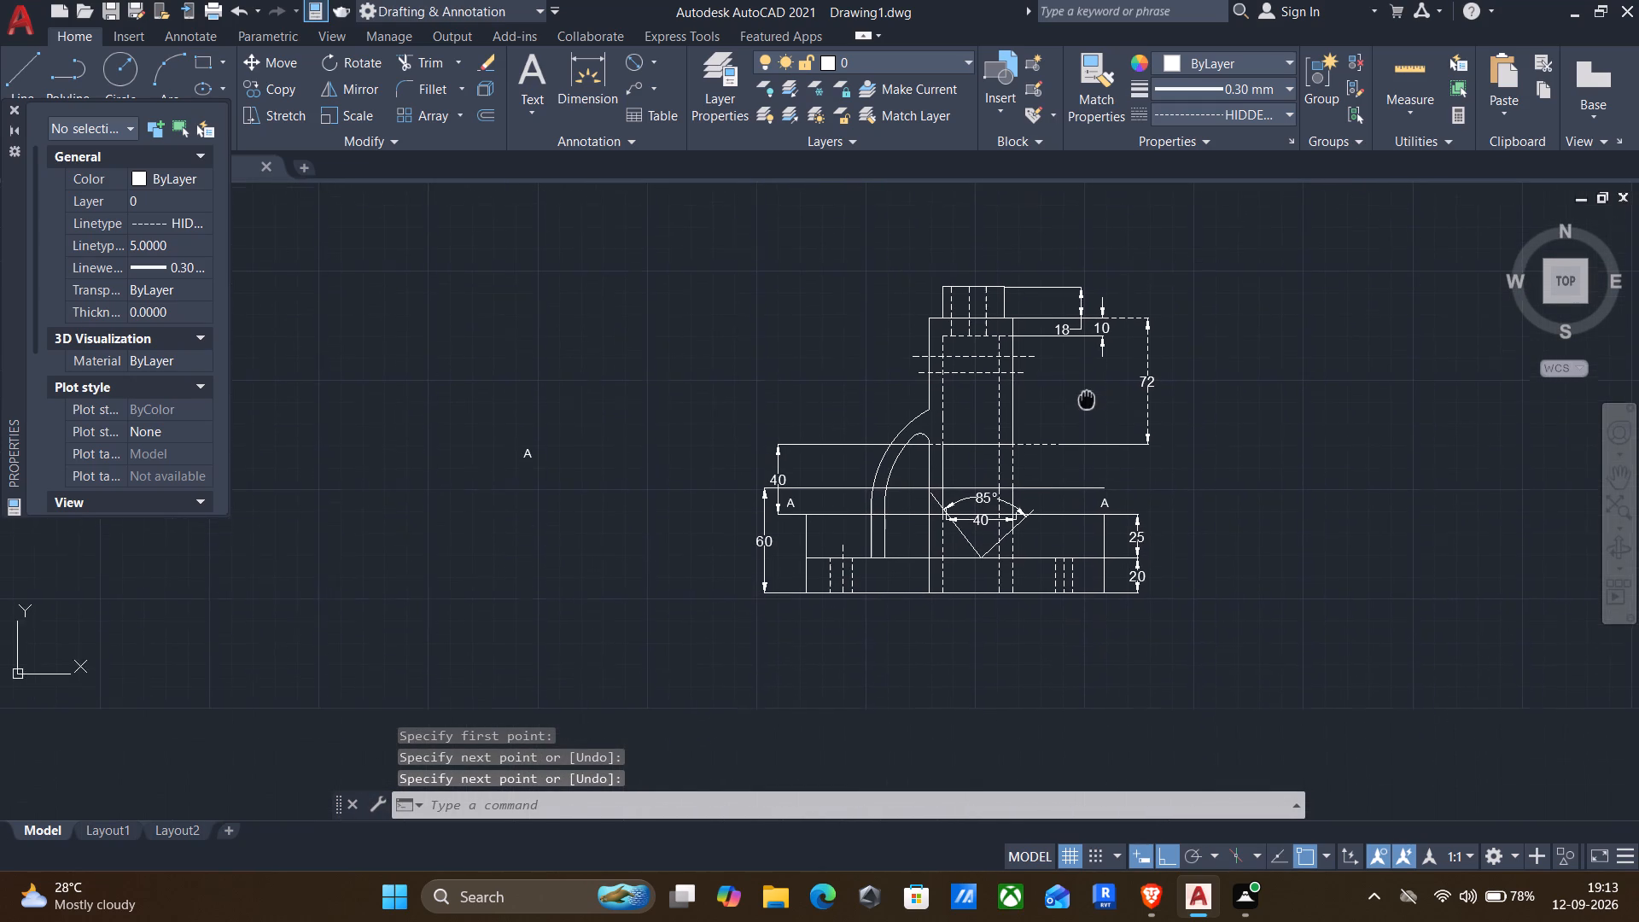
middle_drag(1087, 399, 1086, 396)
middle_drag(1112, 414, 1167, 410)
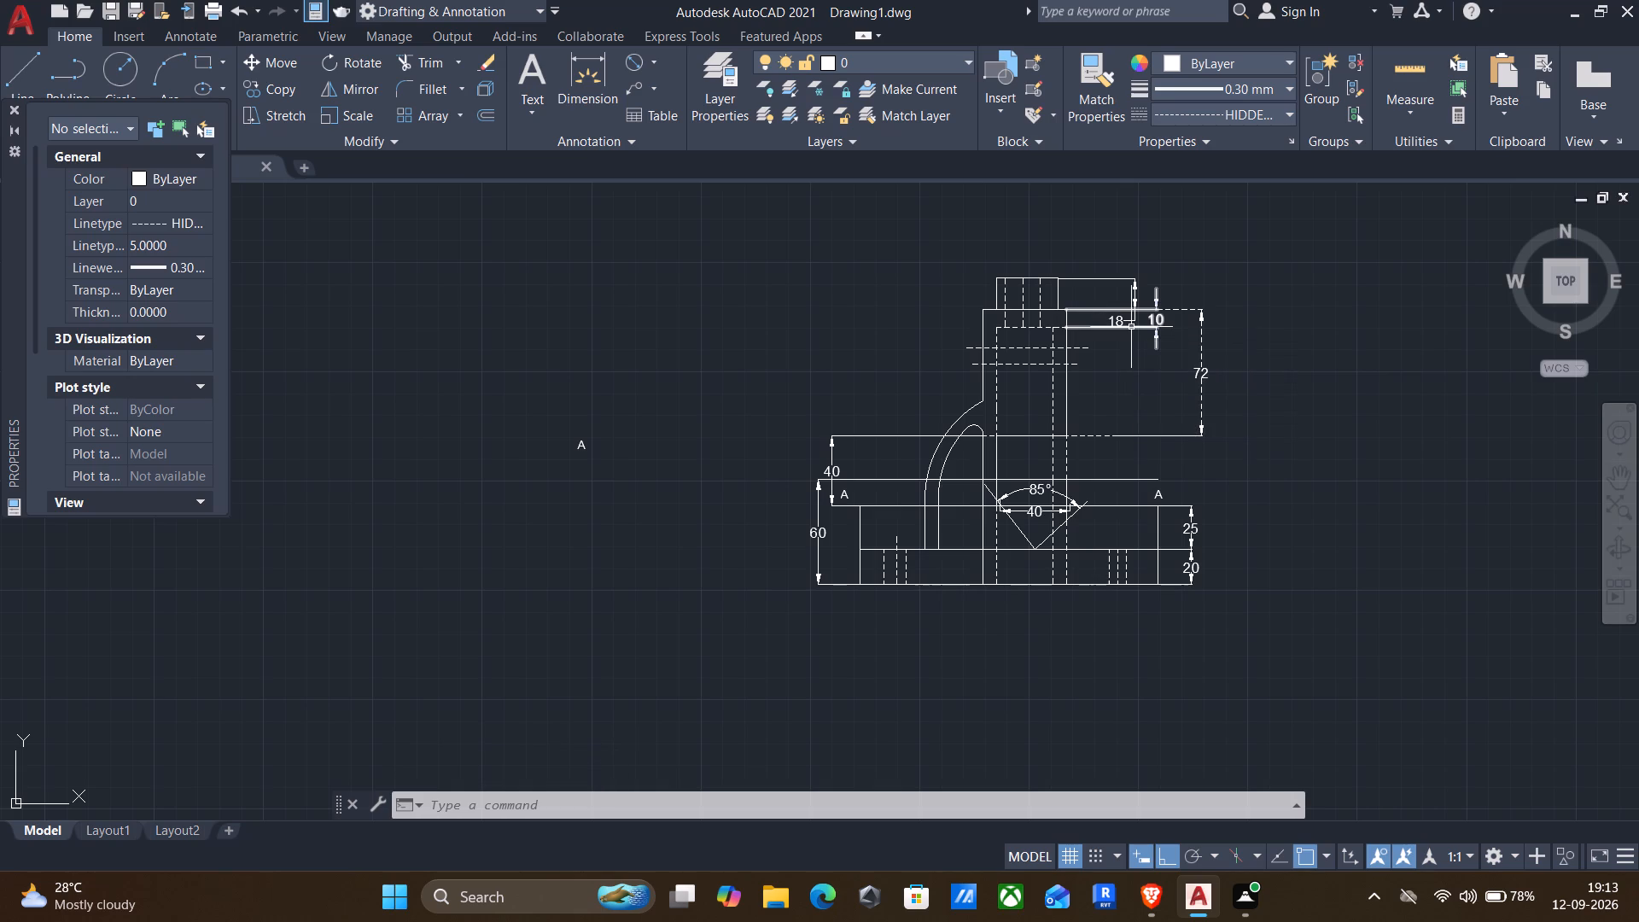
middle_drag(1133, 400, 1183, 394)
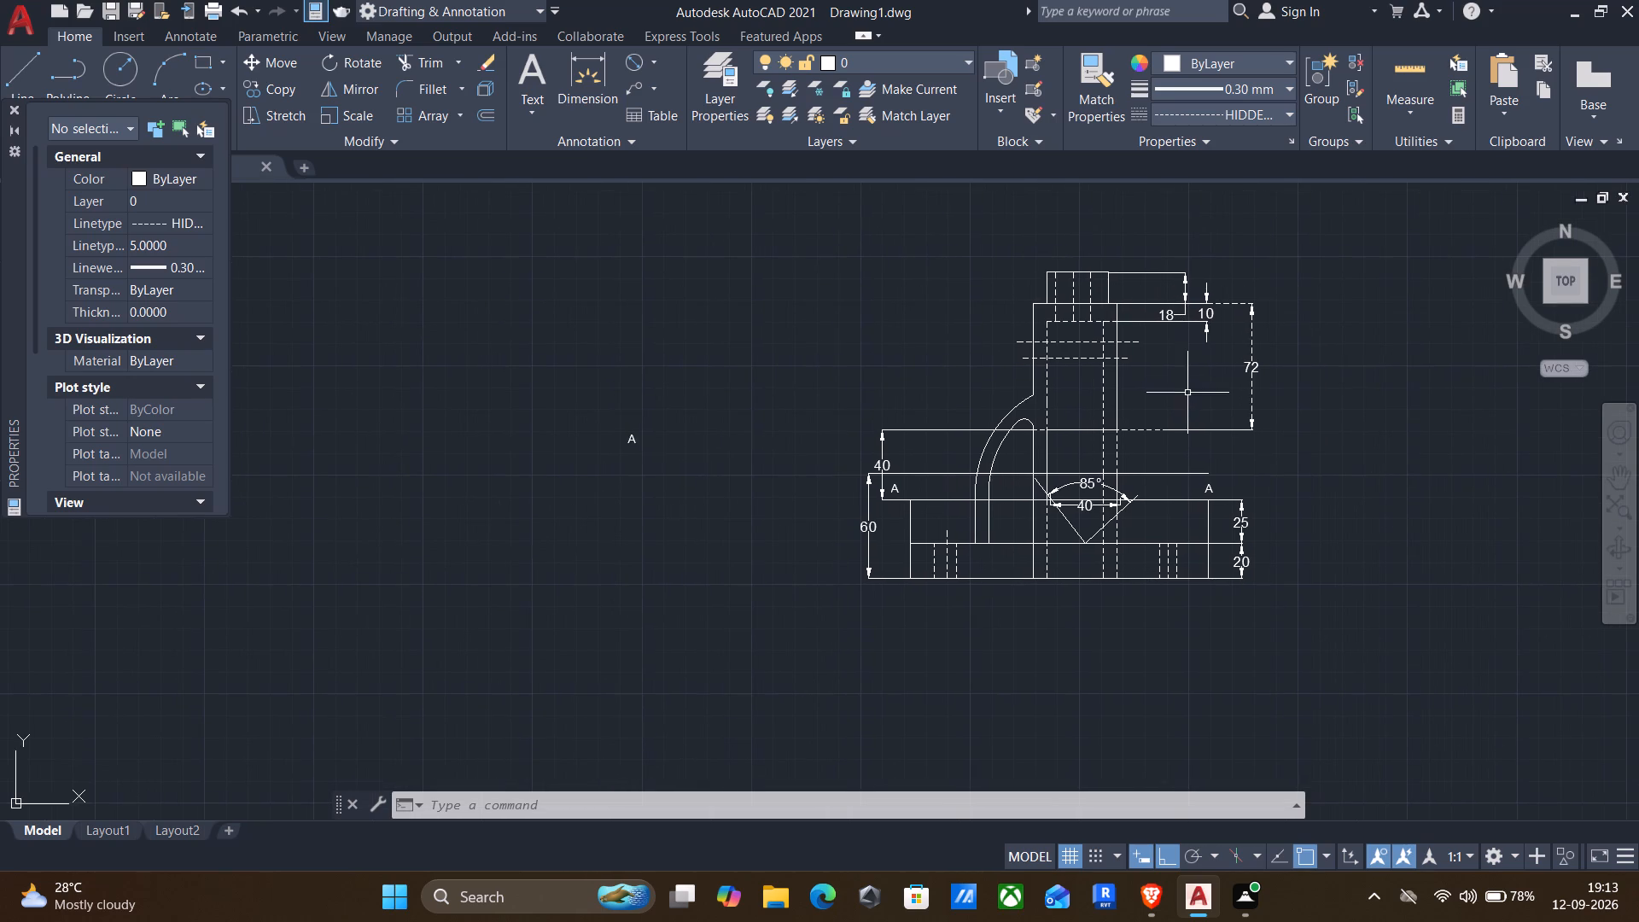
click(568, 430)
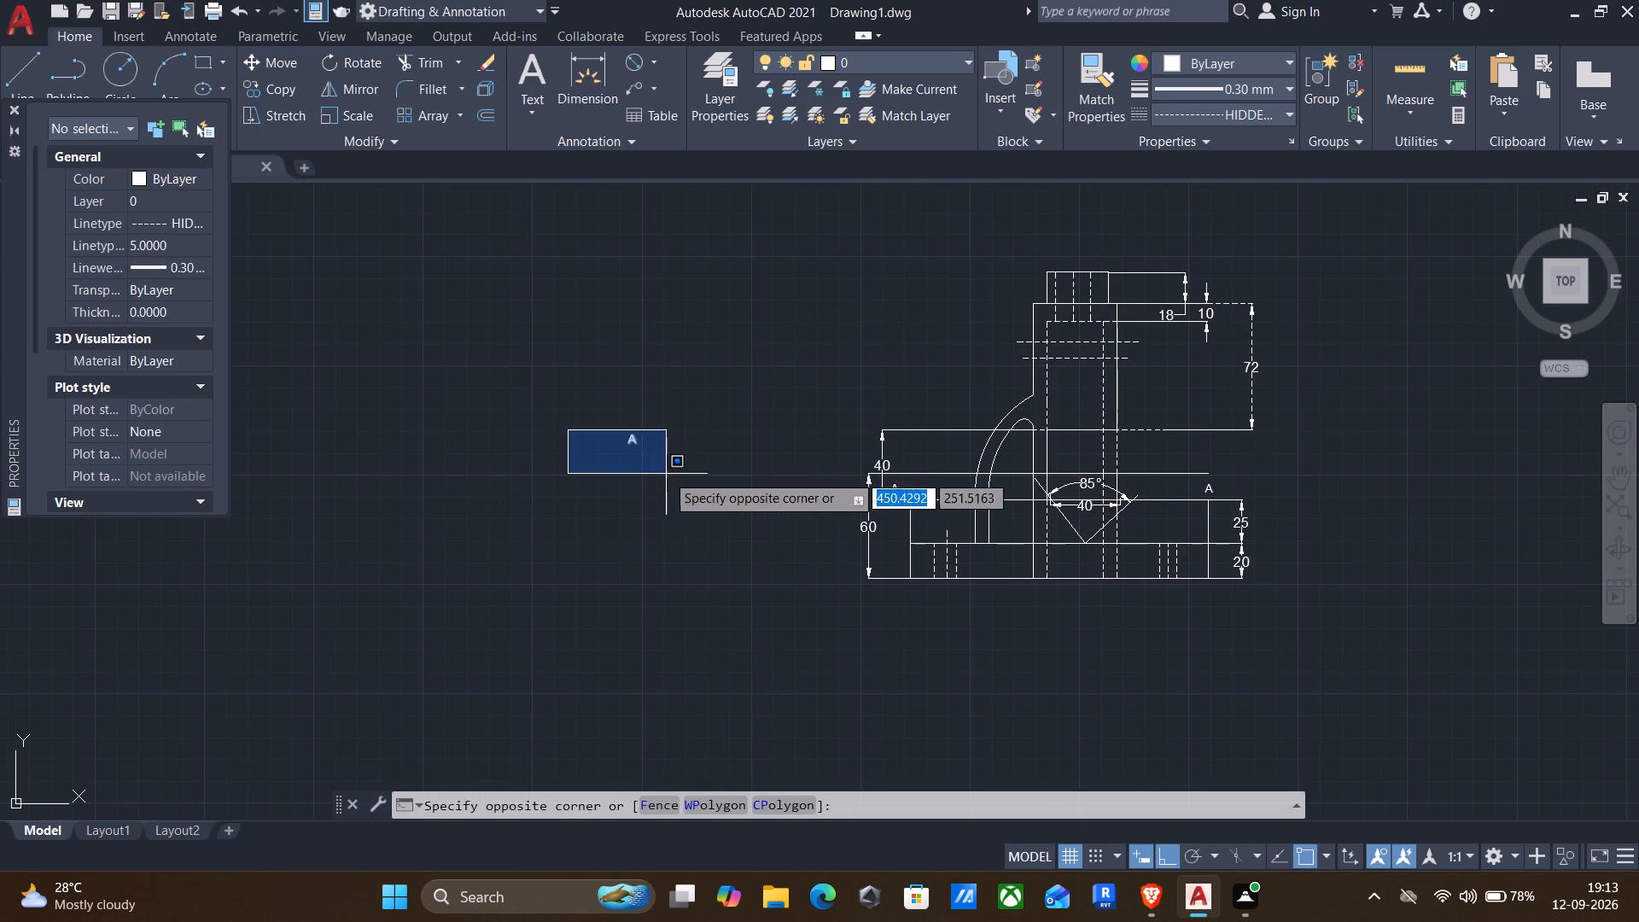
click(666, 474)
key(c)
key(o)
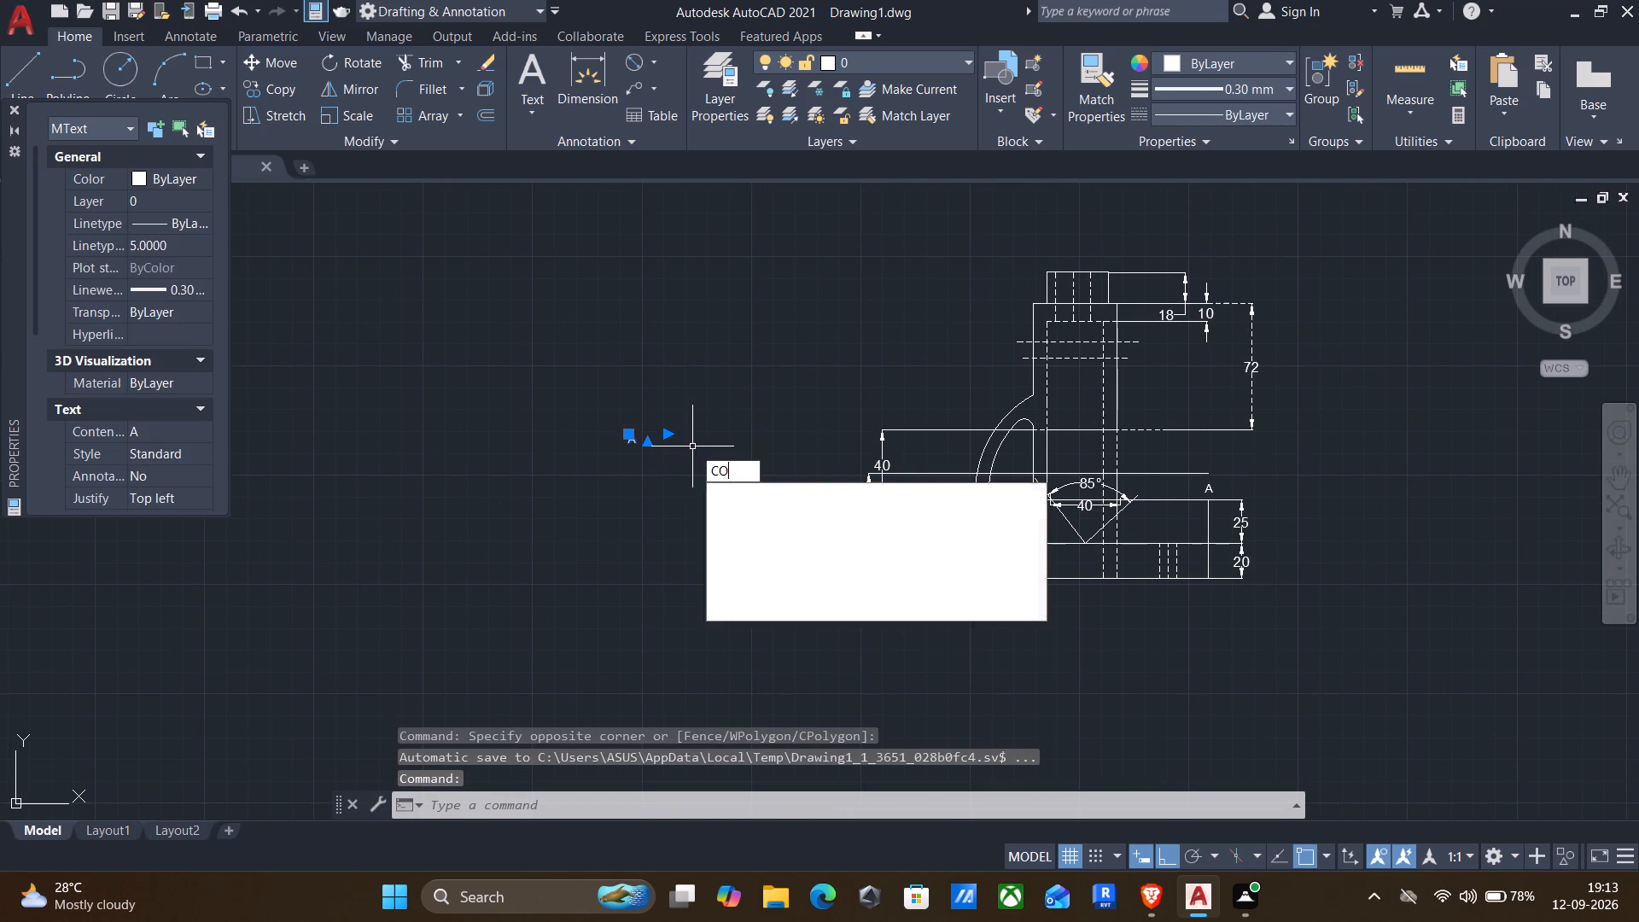
key(Return)
click(627, 432)
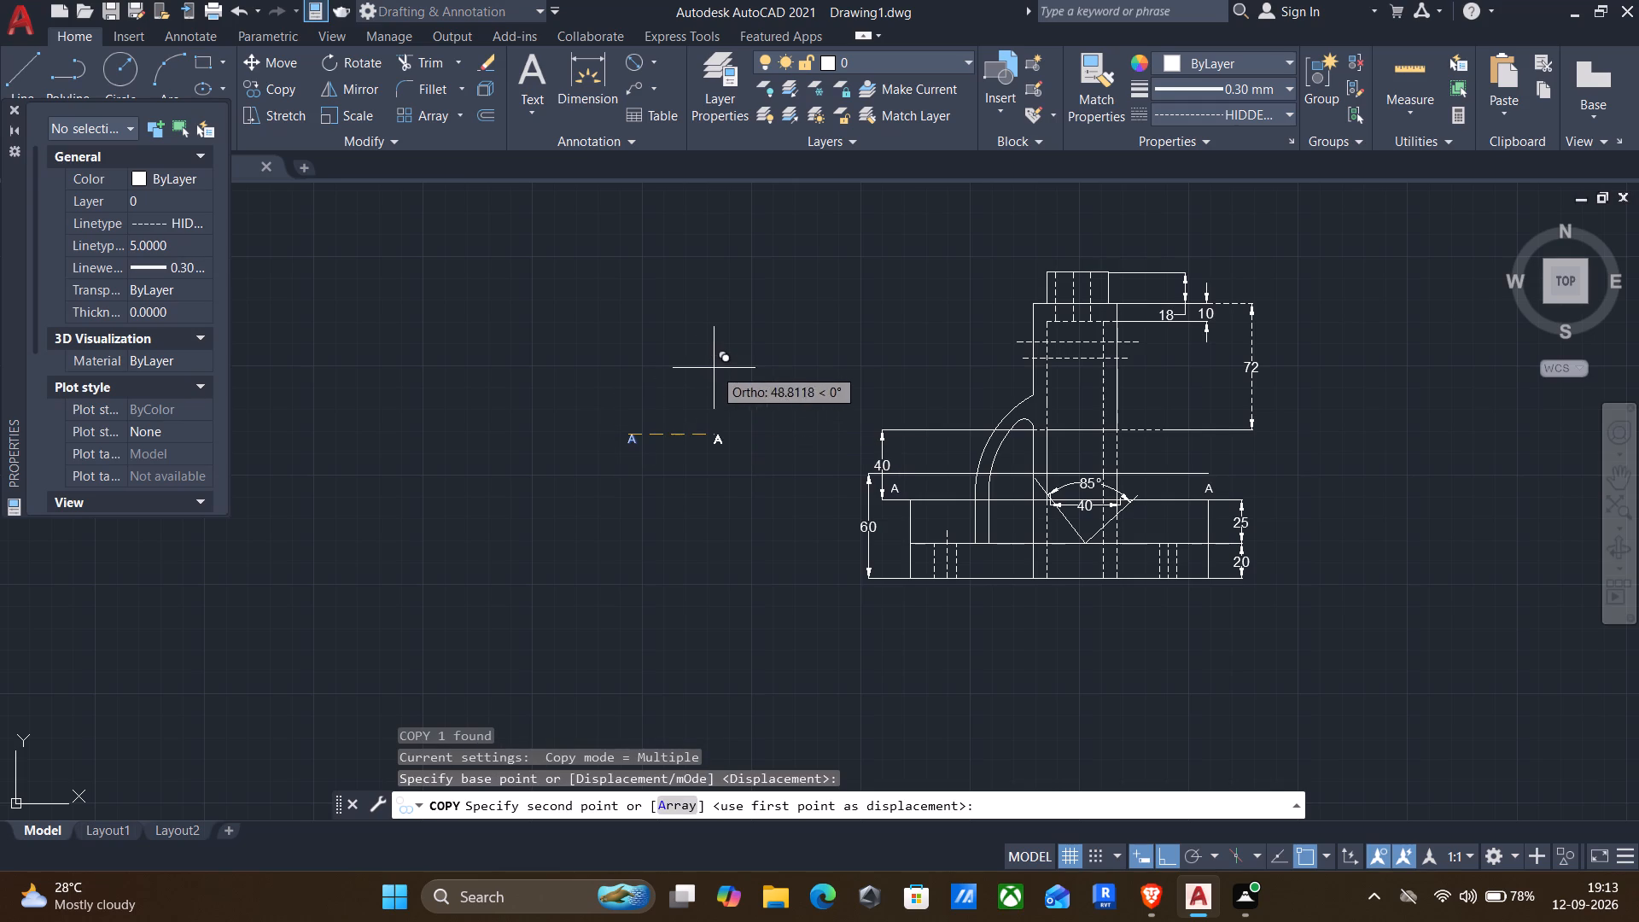
key(F8)
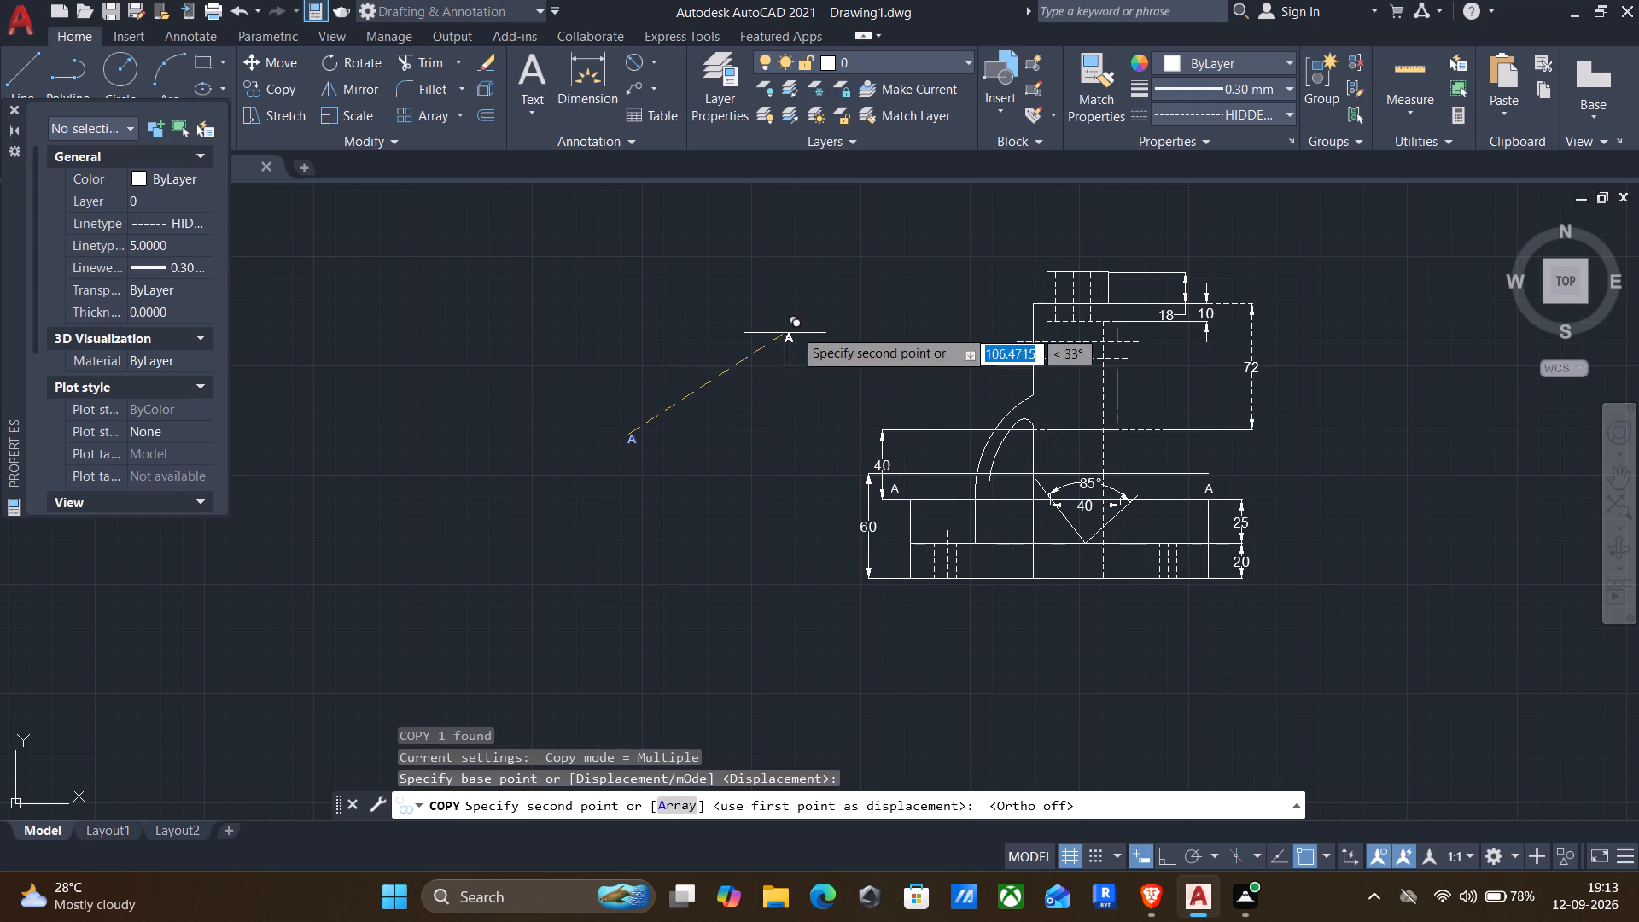
middle_drag(819, 318, 779, 362)
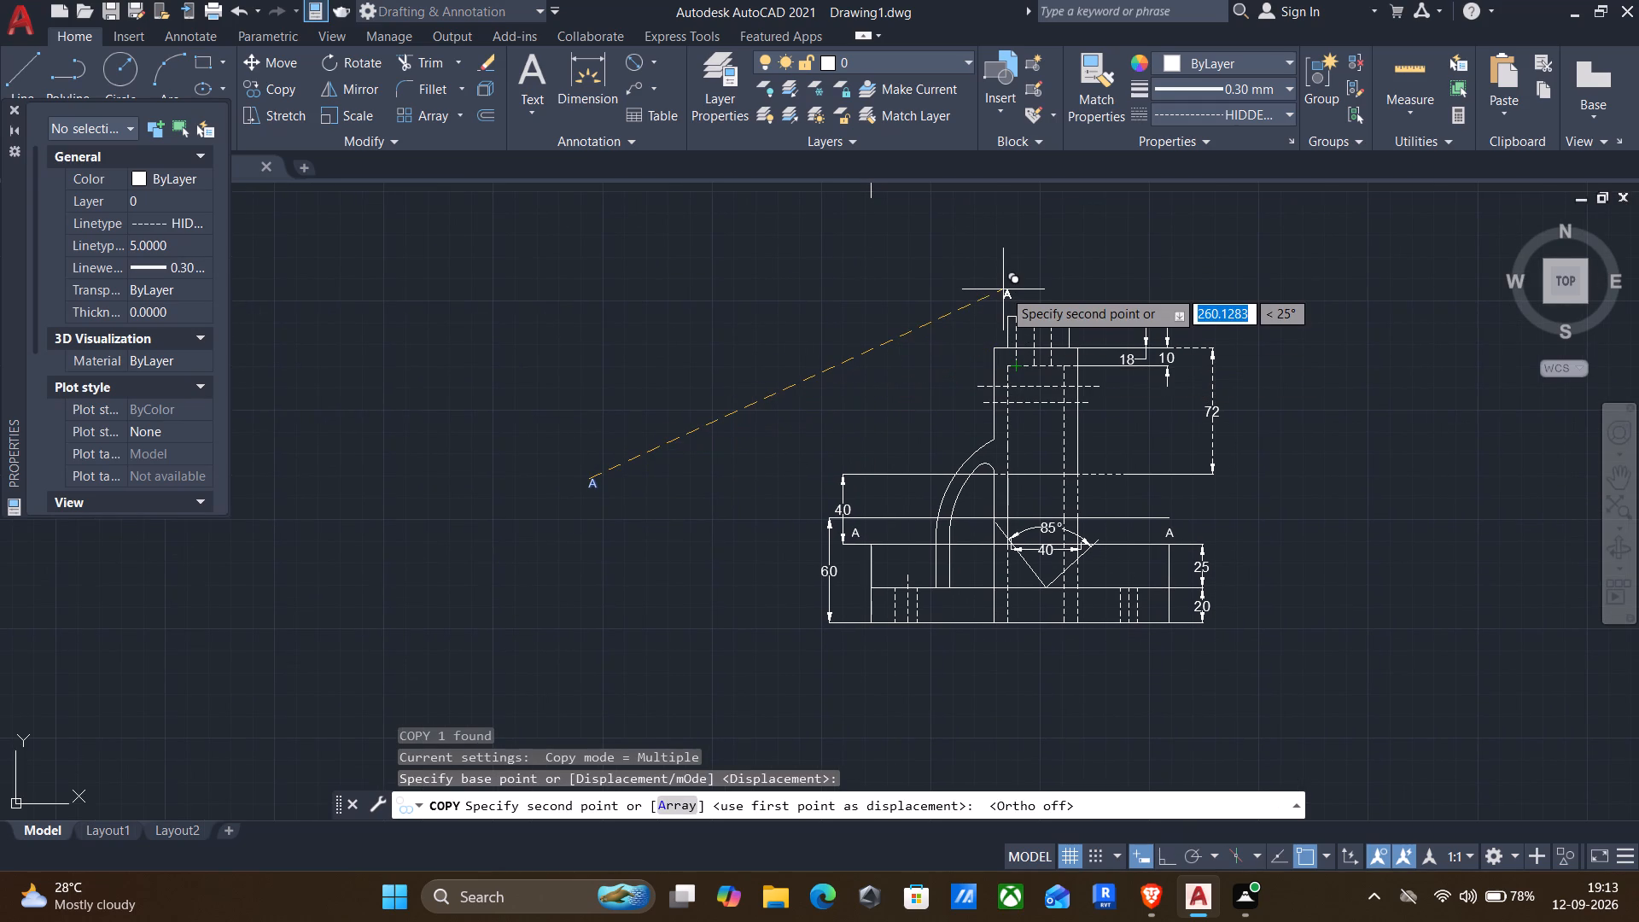
scroll(995, 327, up, 4)
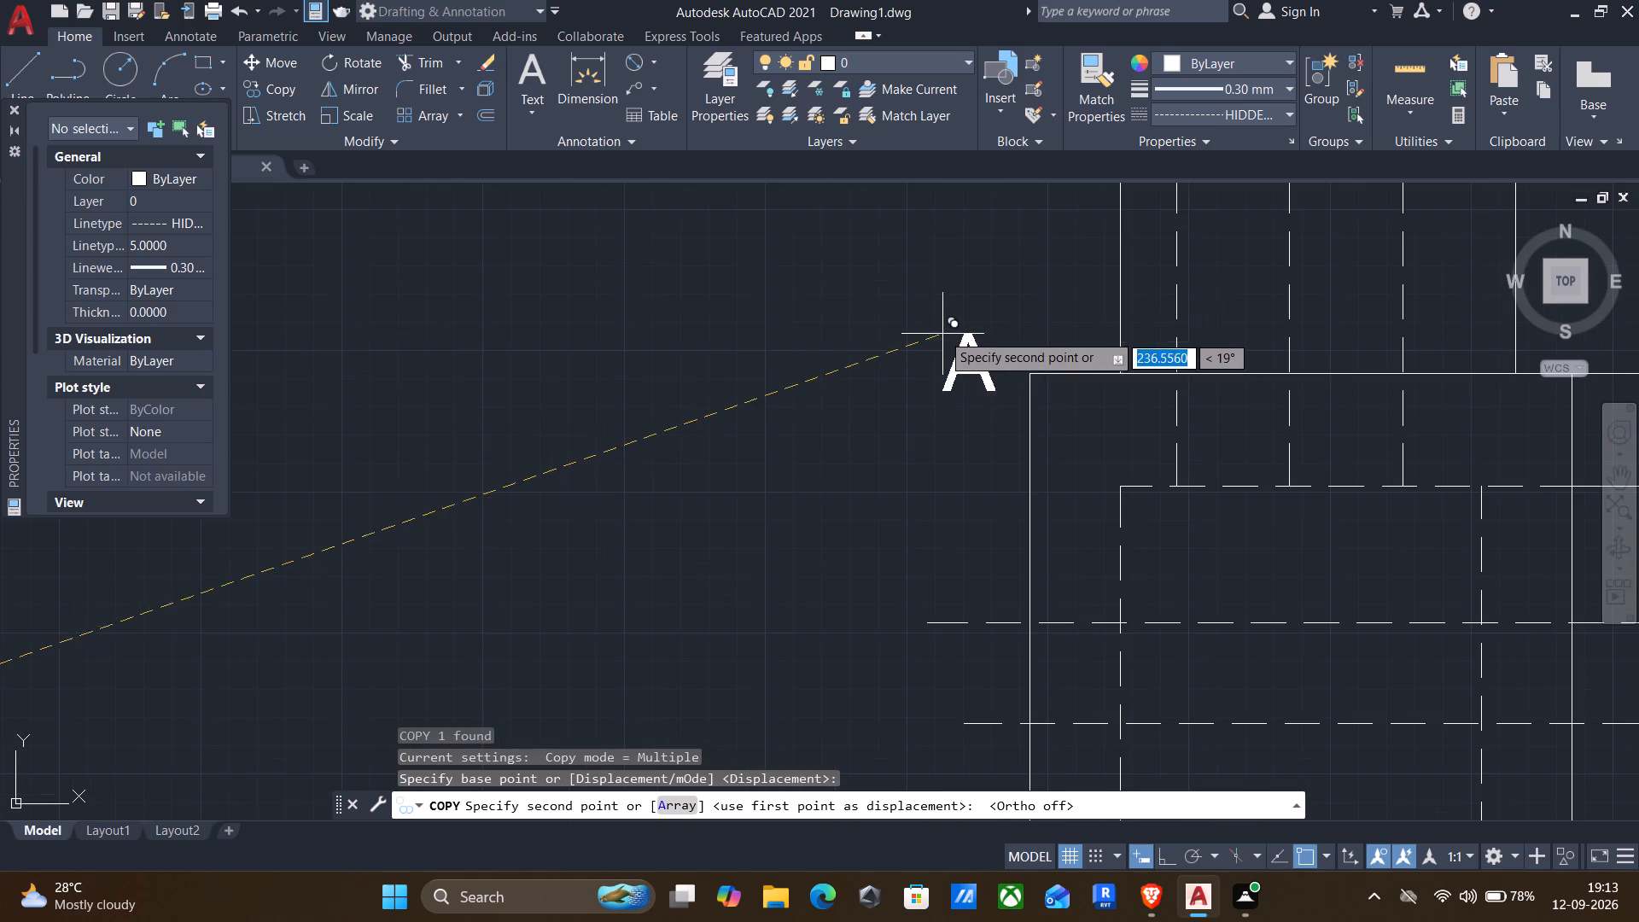
click(942, 295)
key(Escape)
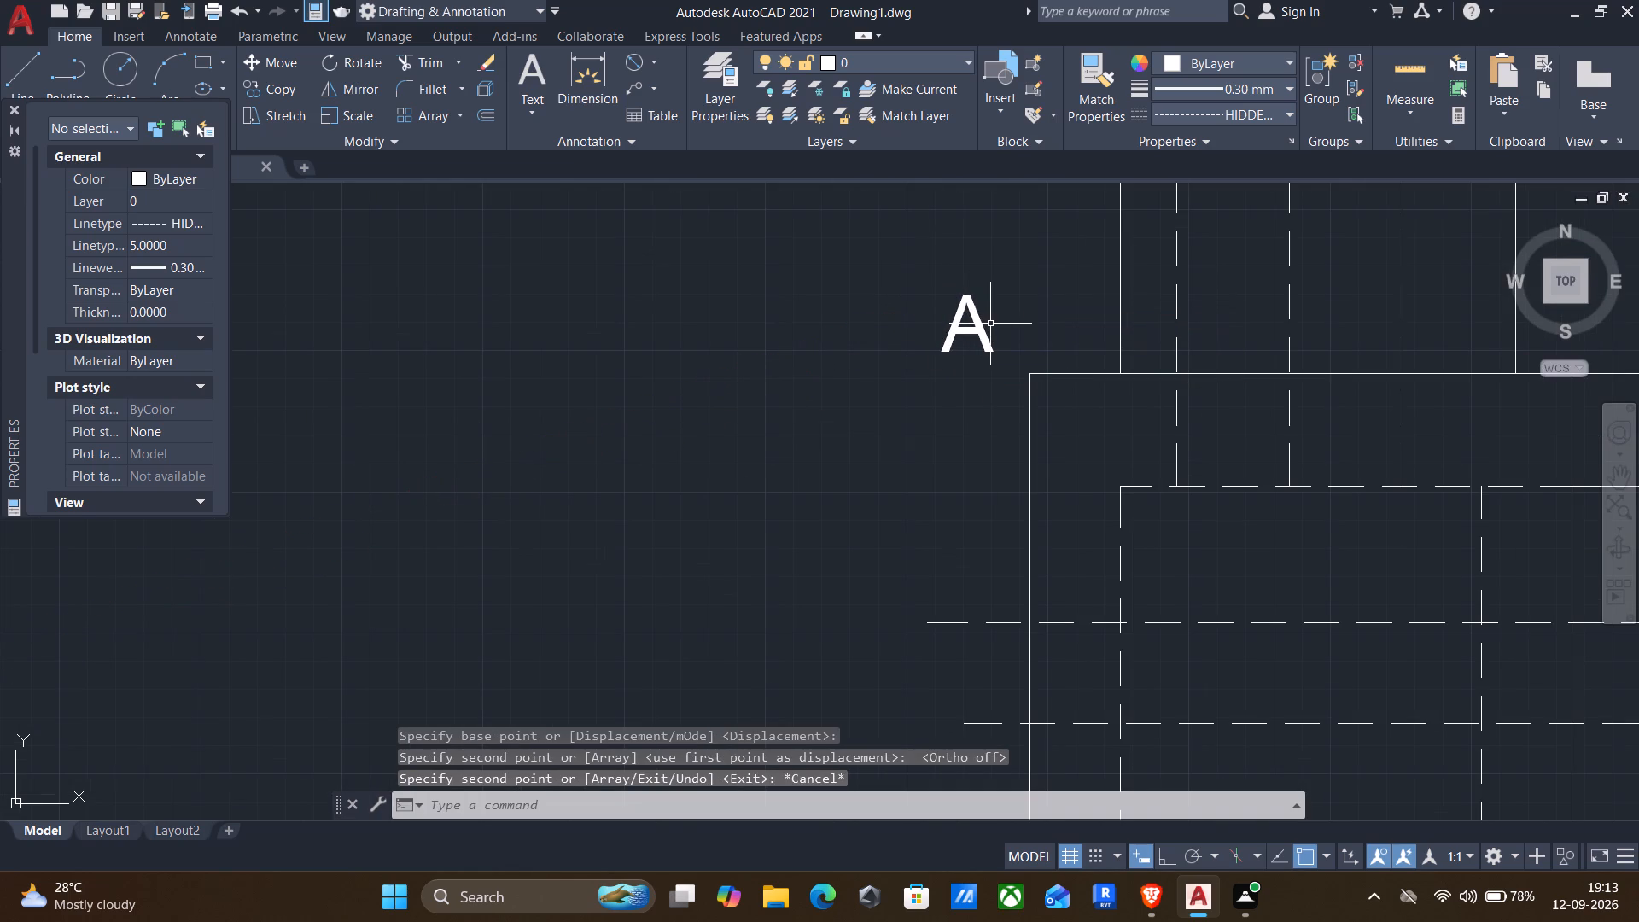
Fillet the upright's upper-left corner with a radius of 5.
key(f)
key(Return)
key(r)
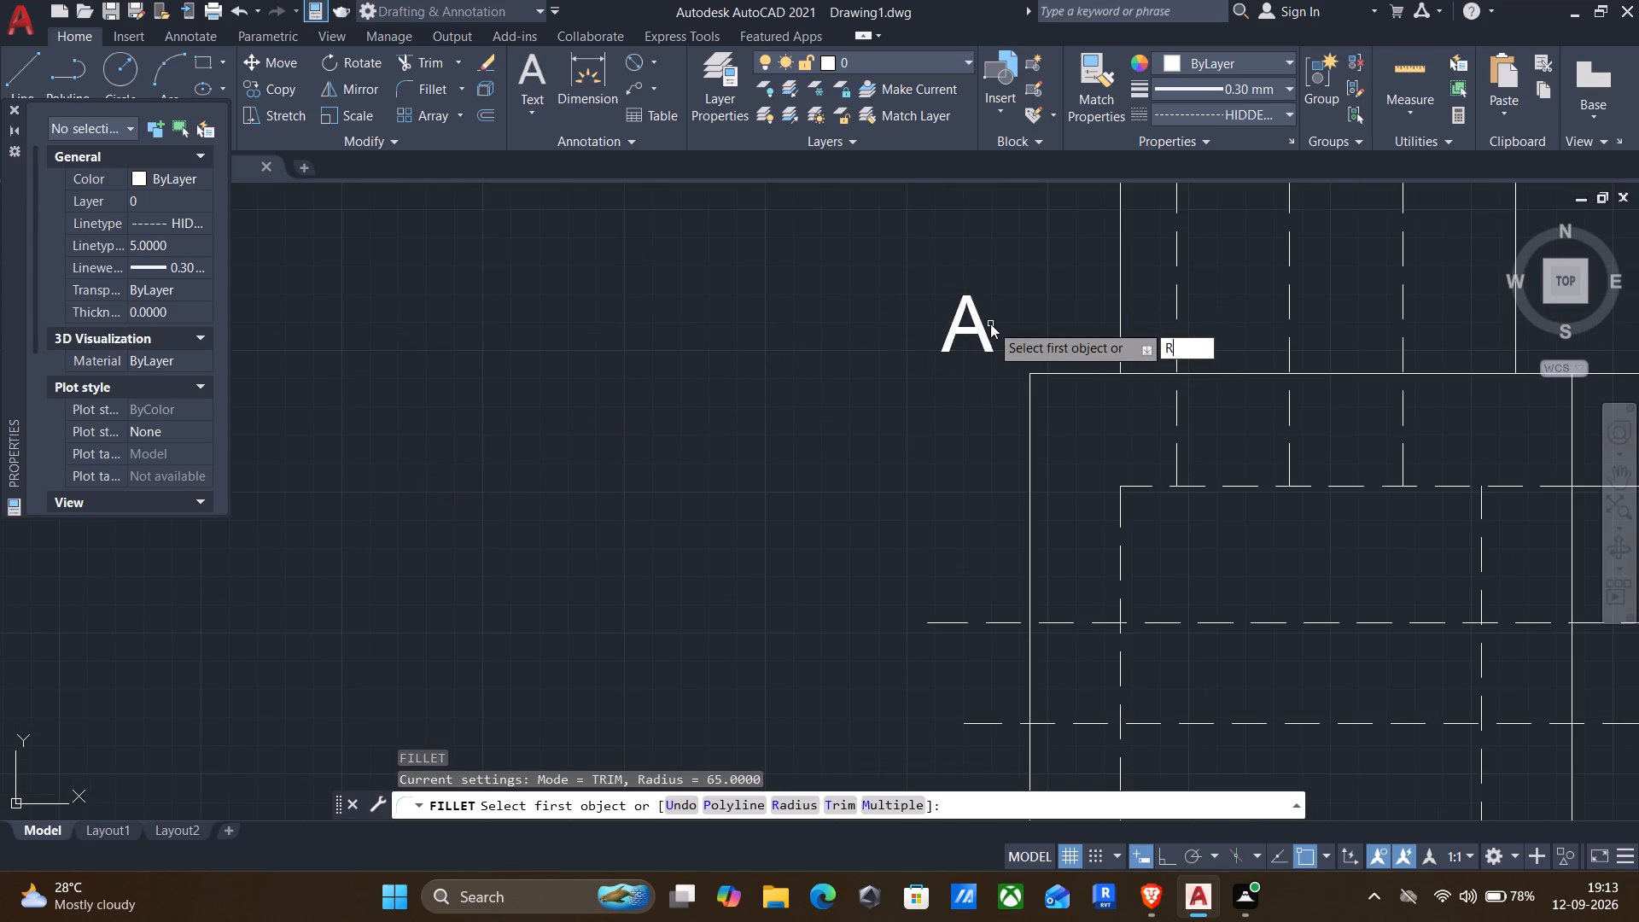
key(Return)
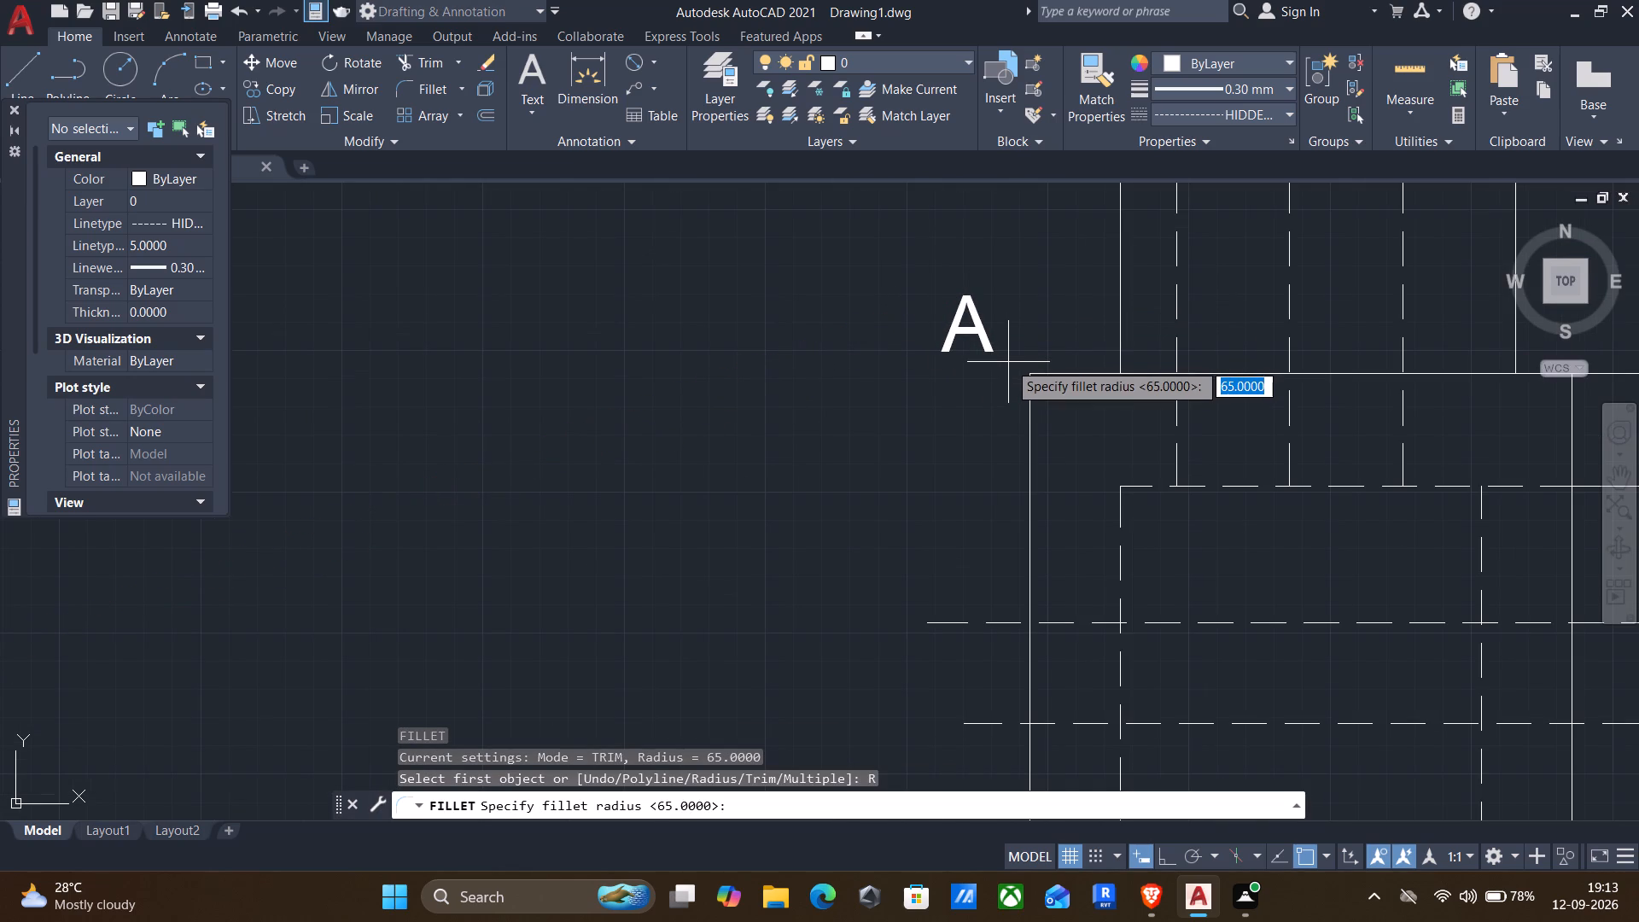
key(5)
key(Return)
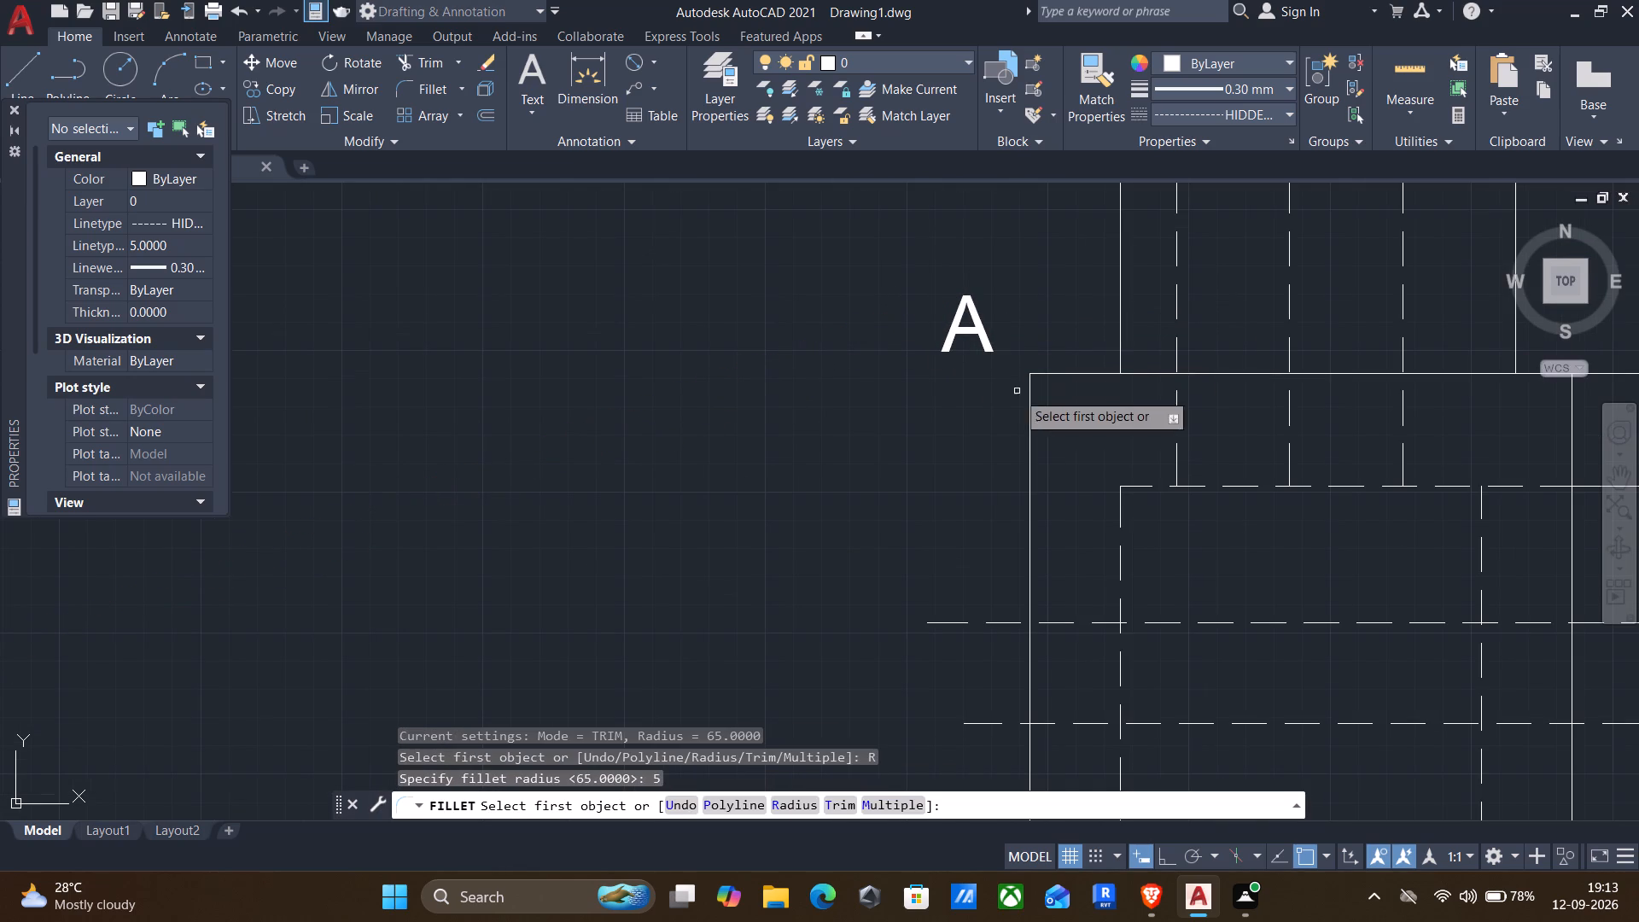
click(1029, 414)
click(1059, 372)
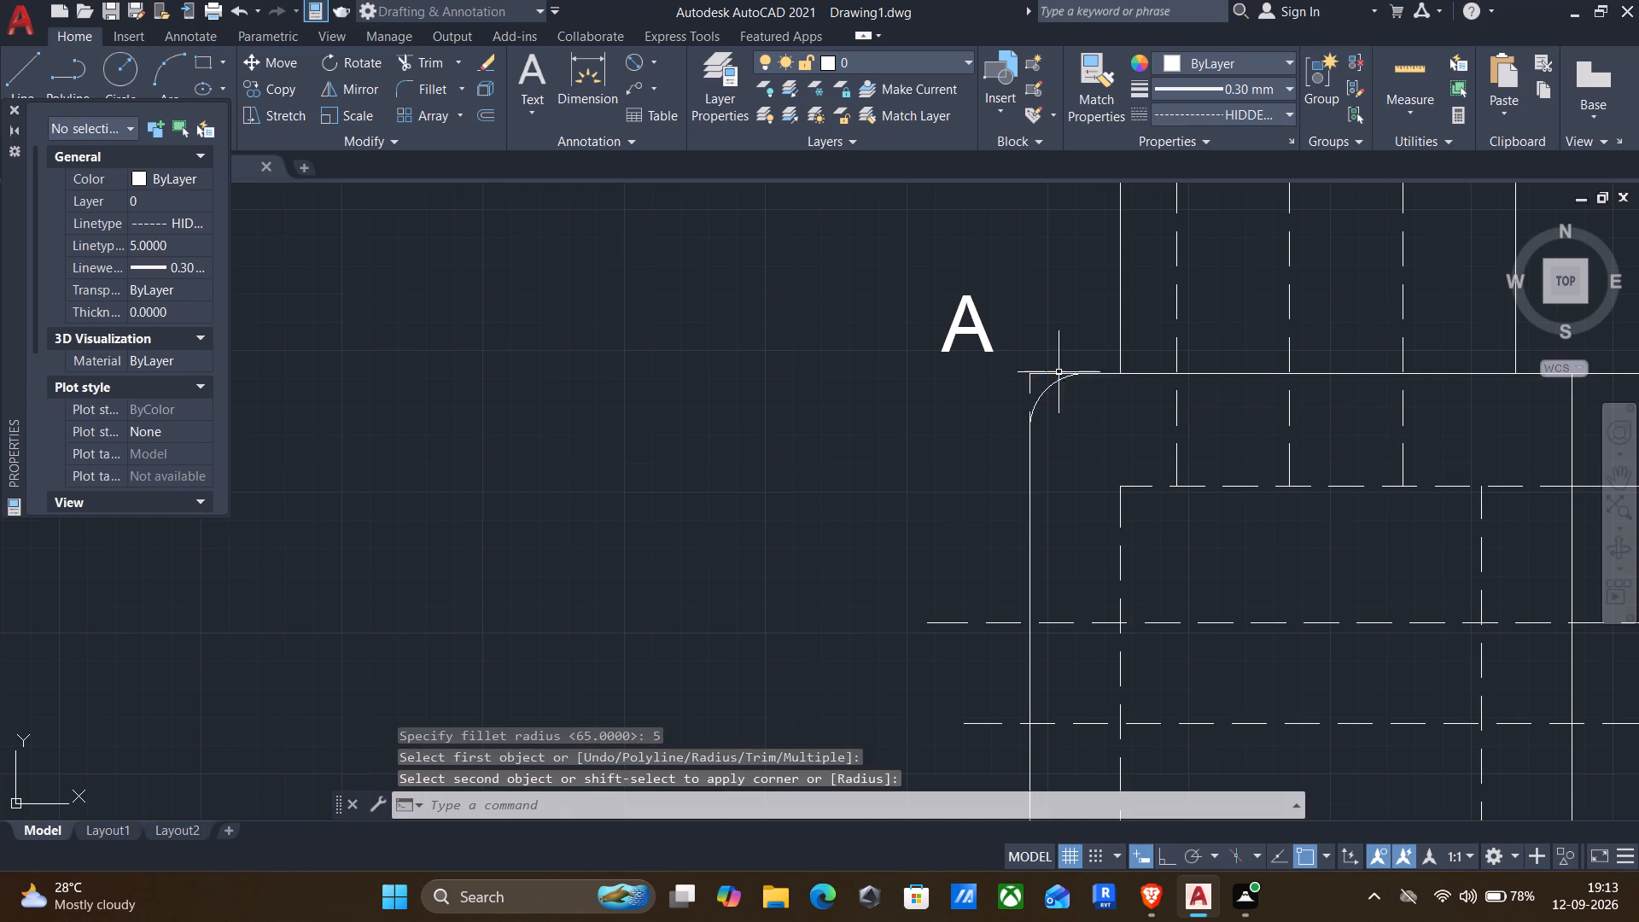
Trim away the leftover line ends outside the new fillet at the upright's upper-left corner.
click(1041, 372)
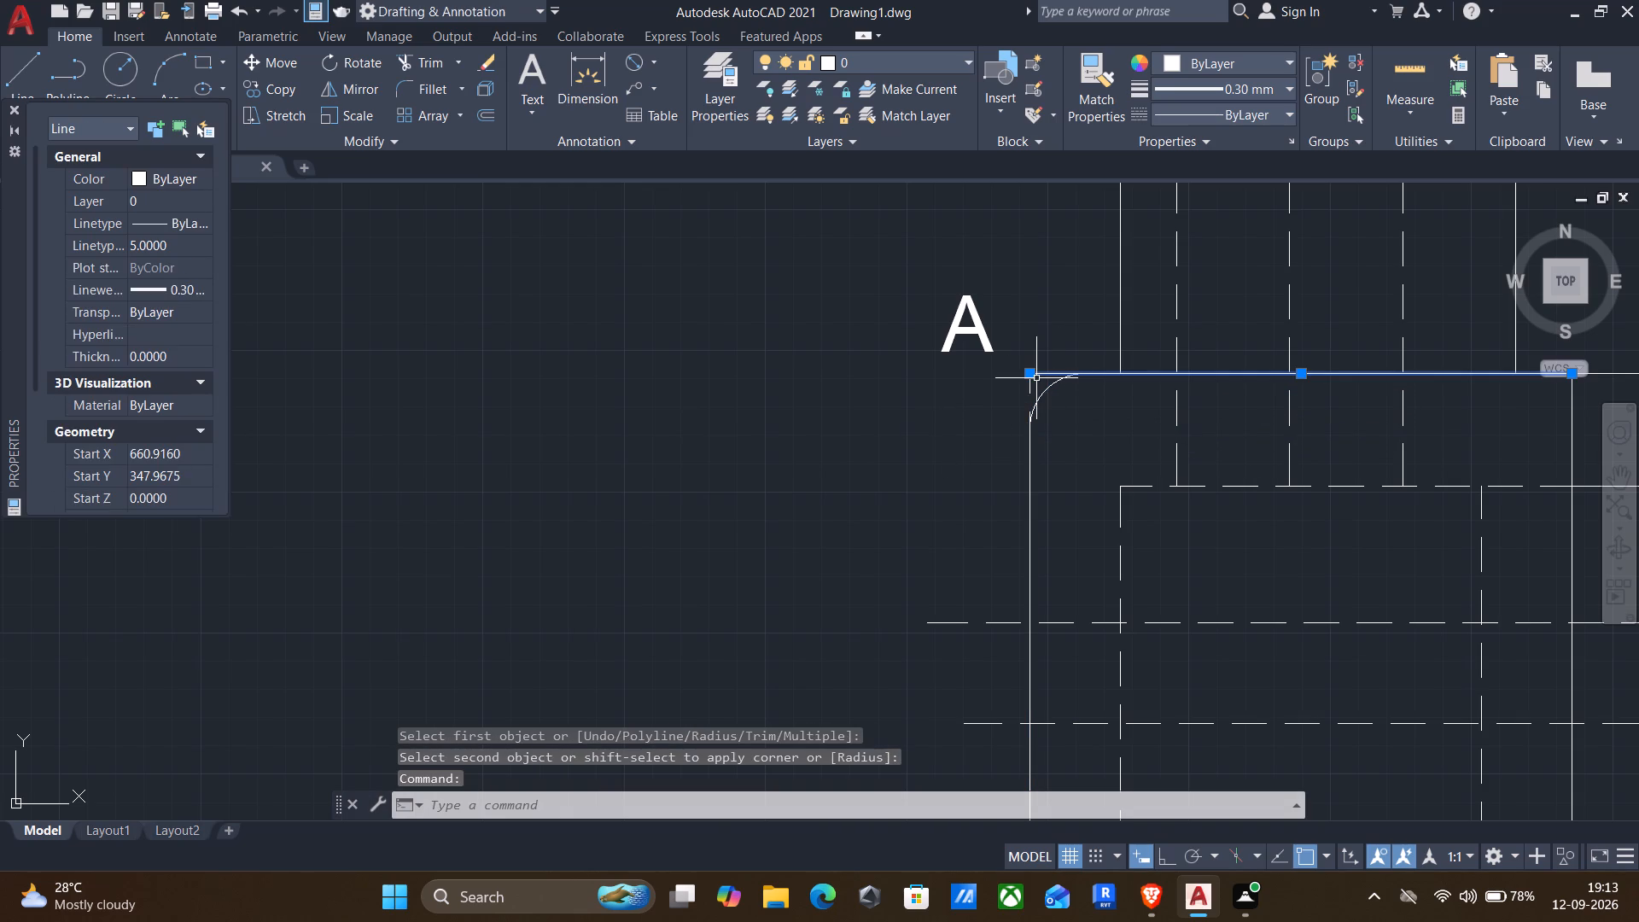
key(Escape)
text(TR)
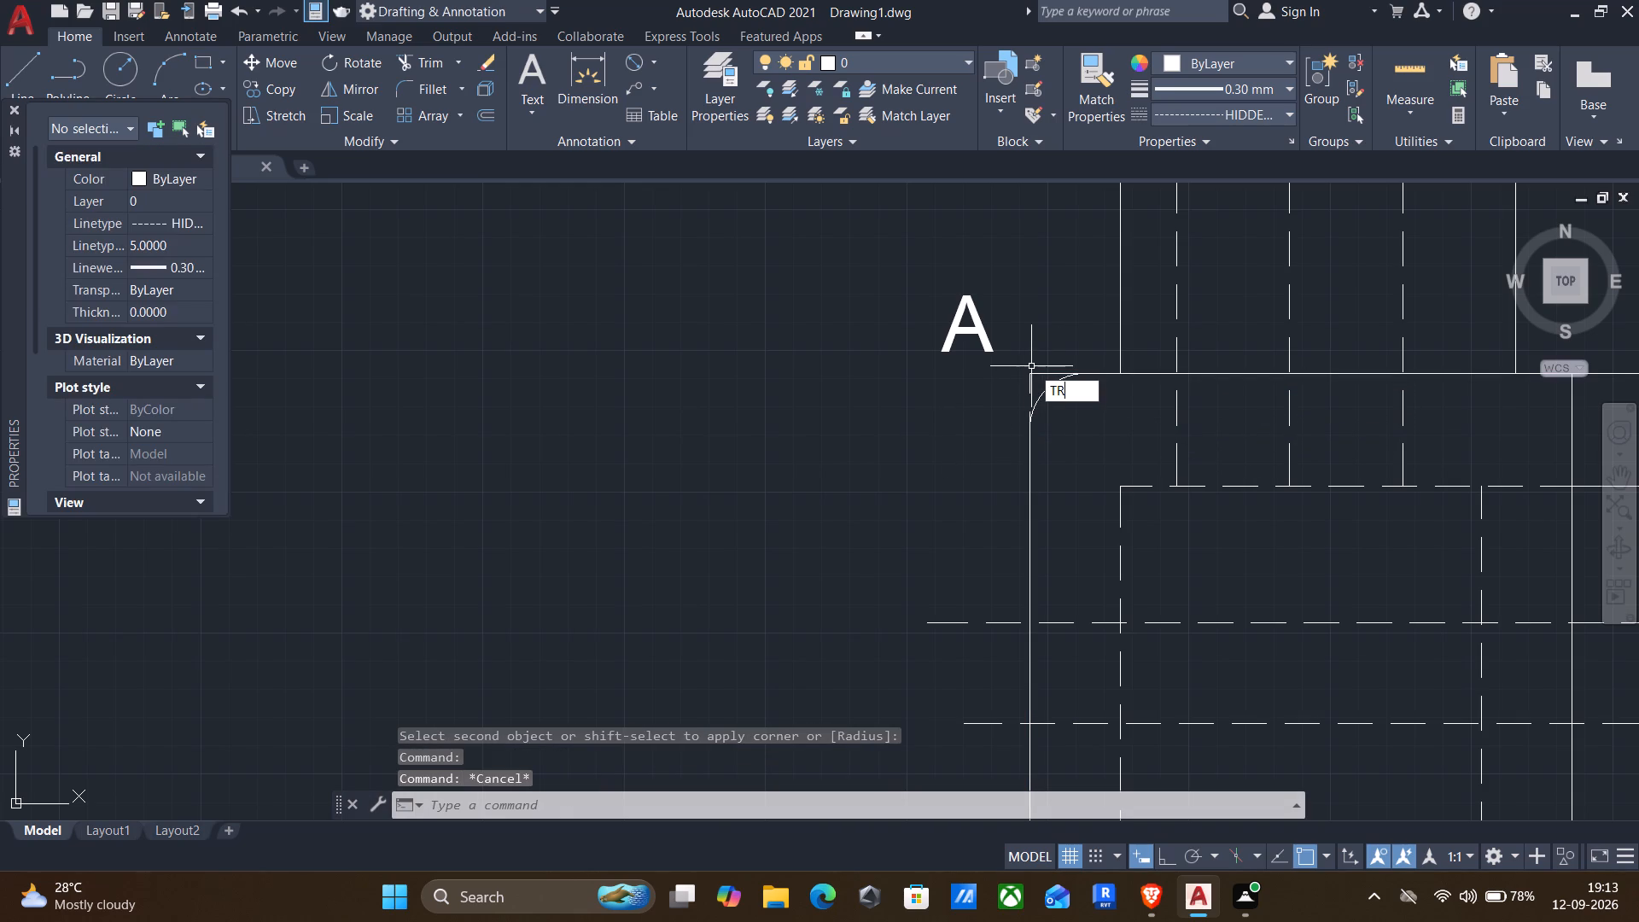
key(Return)
drag(1038, 369, 1023, 402)
scroll(1023, 402, down, 2)
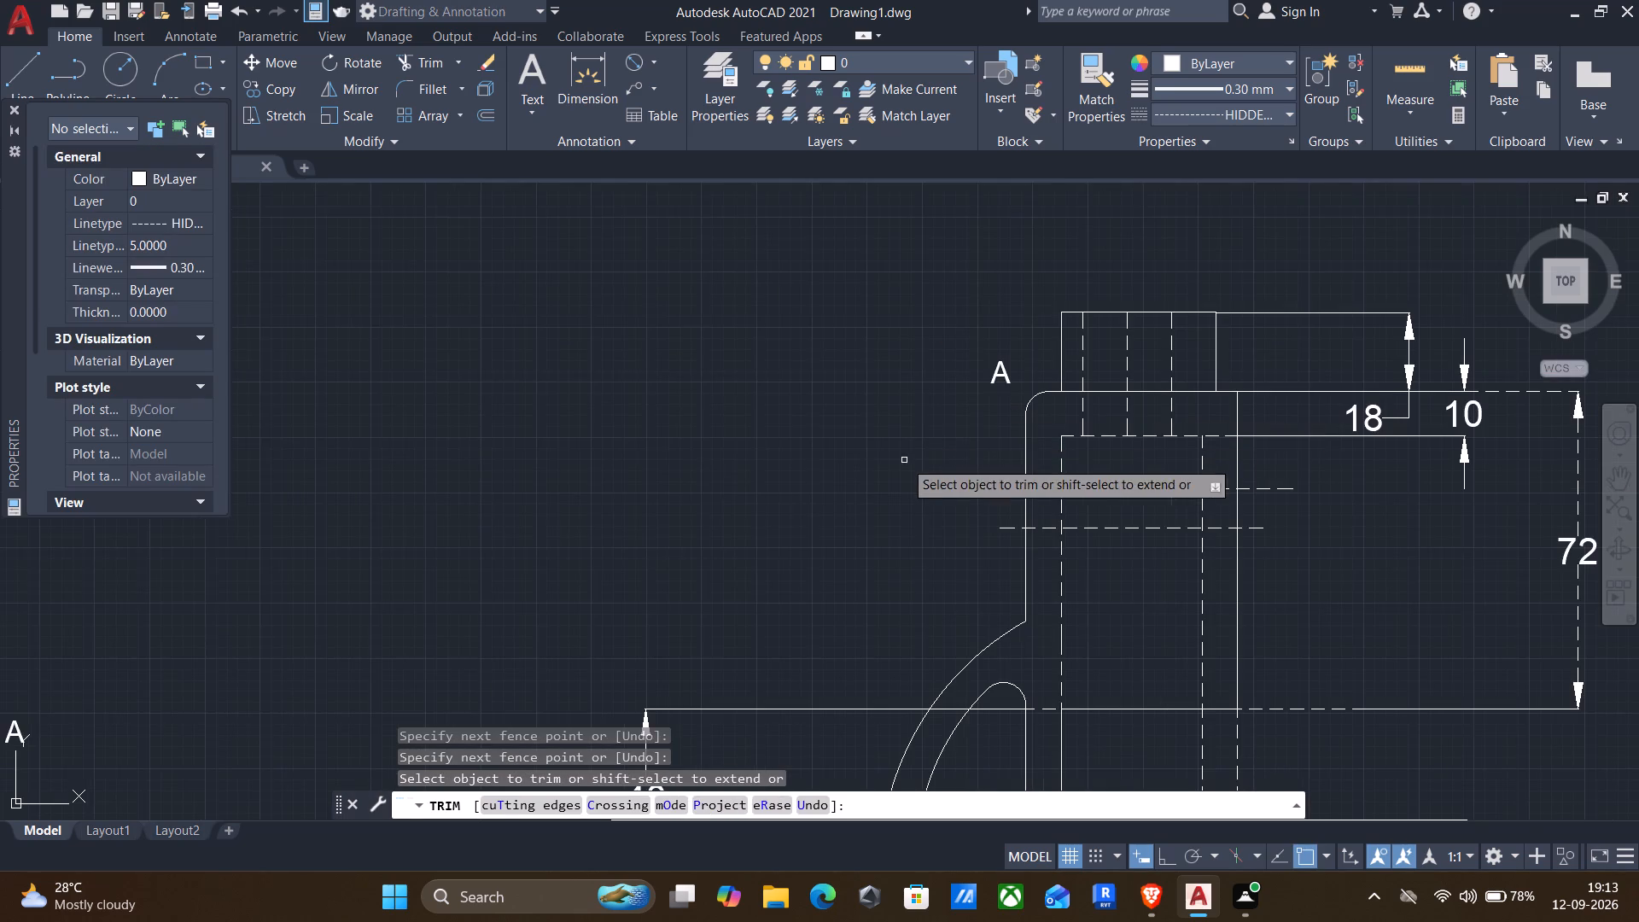
middle_drag(901, 463, 921, 401)
key(Escape)
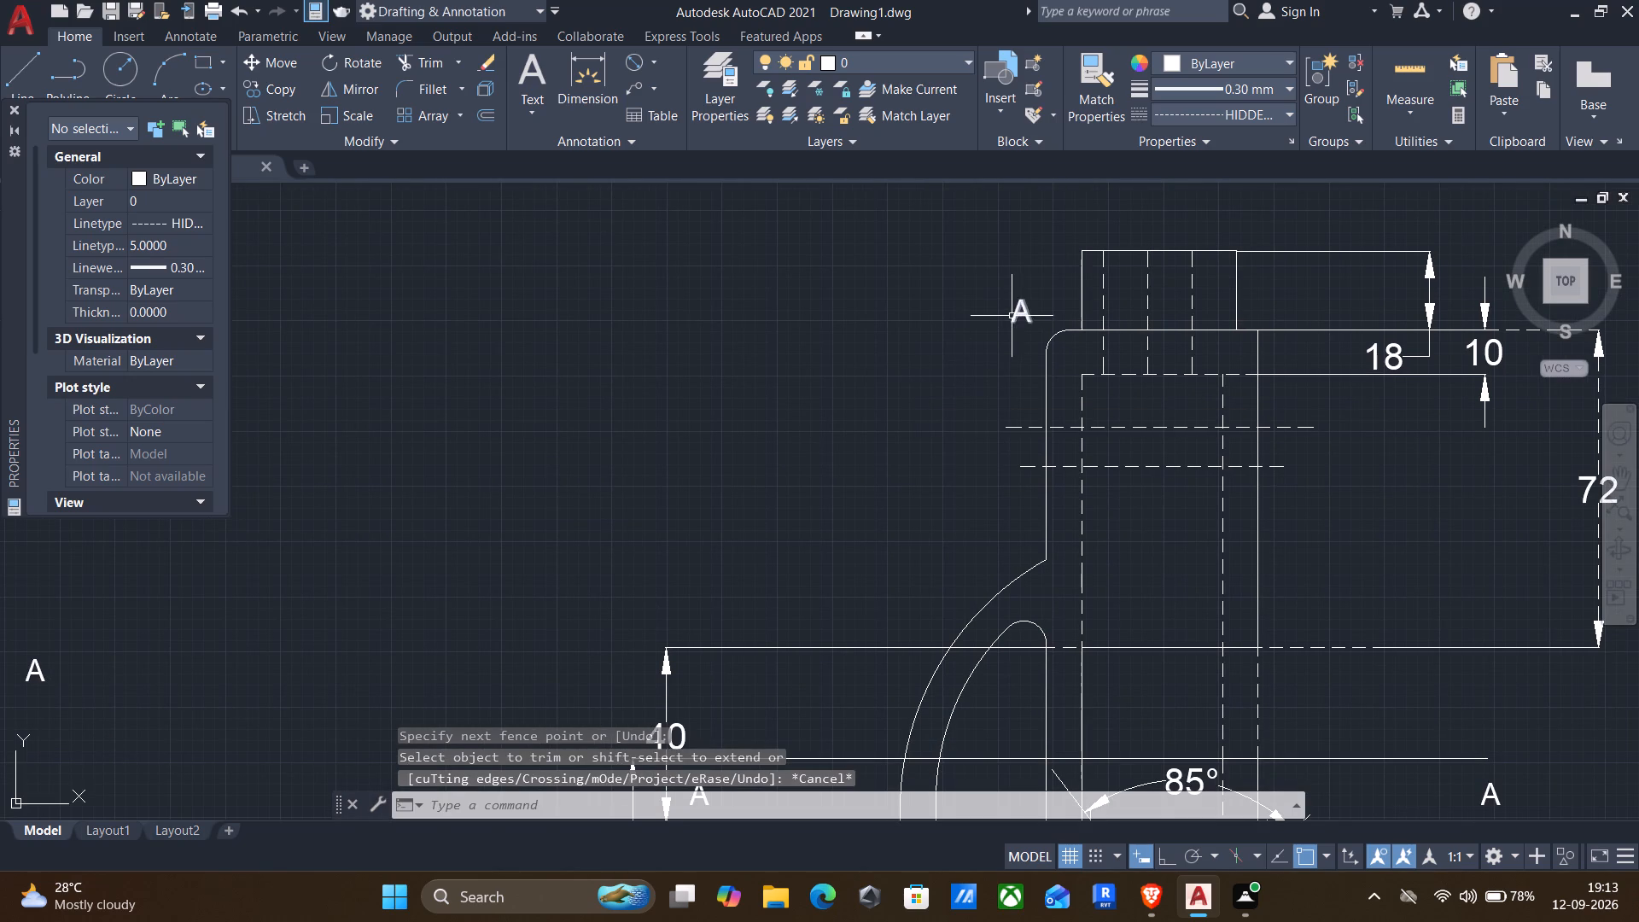
Change the copied "A" label beside the filleted corner to read "R3" with "TYP" on a second line.
double_click(1012, 316)
scroll(1023, 313, up, 2)
drag(1023, 313, 875, 305)
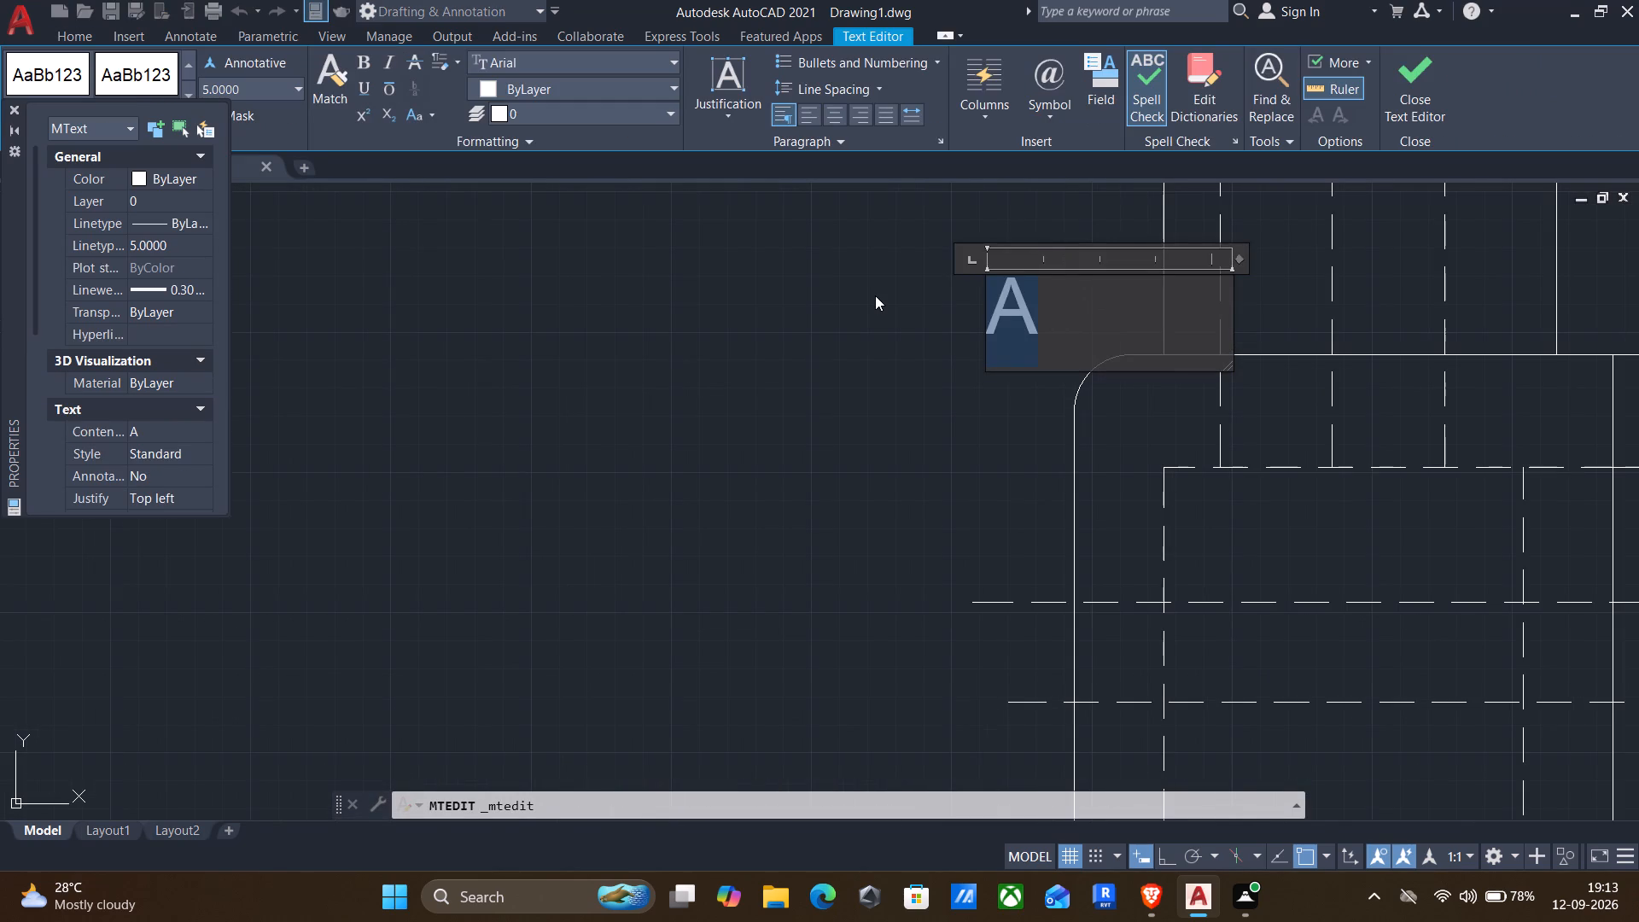
key(BackSpace)
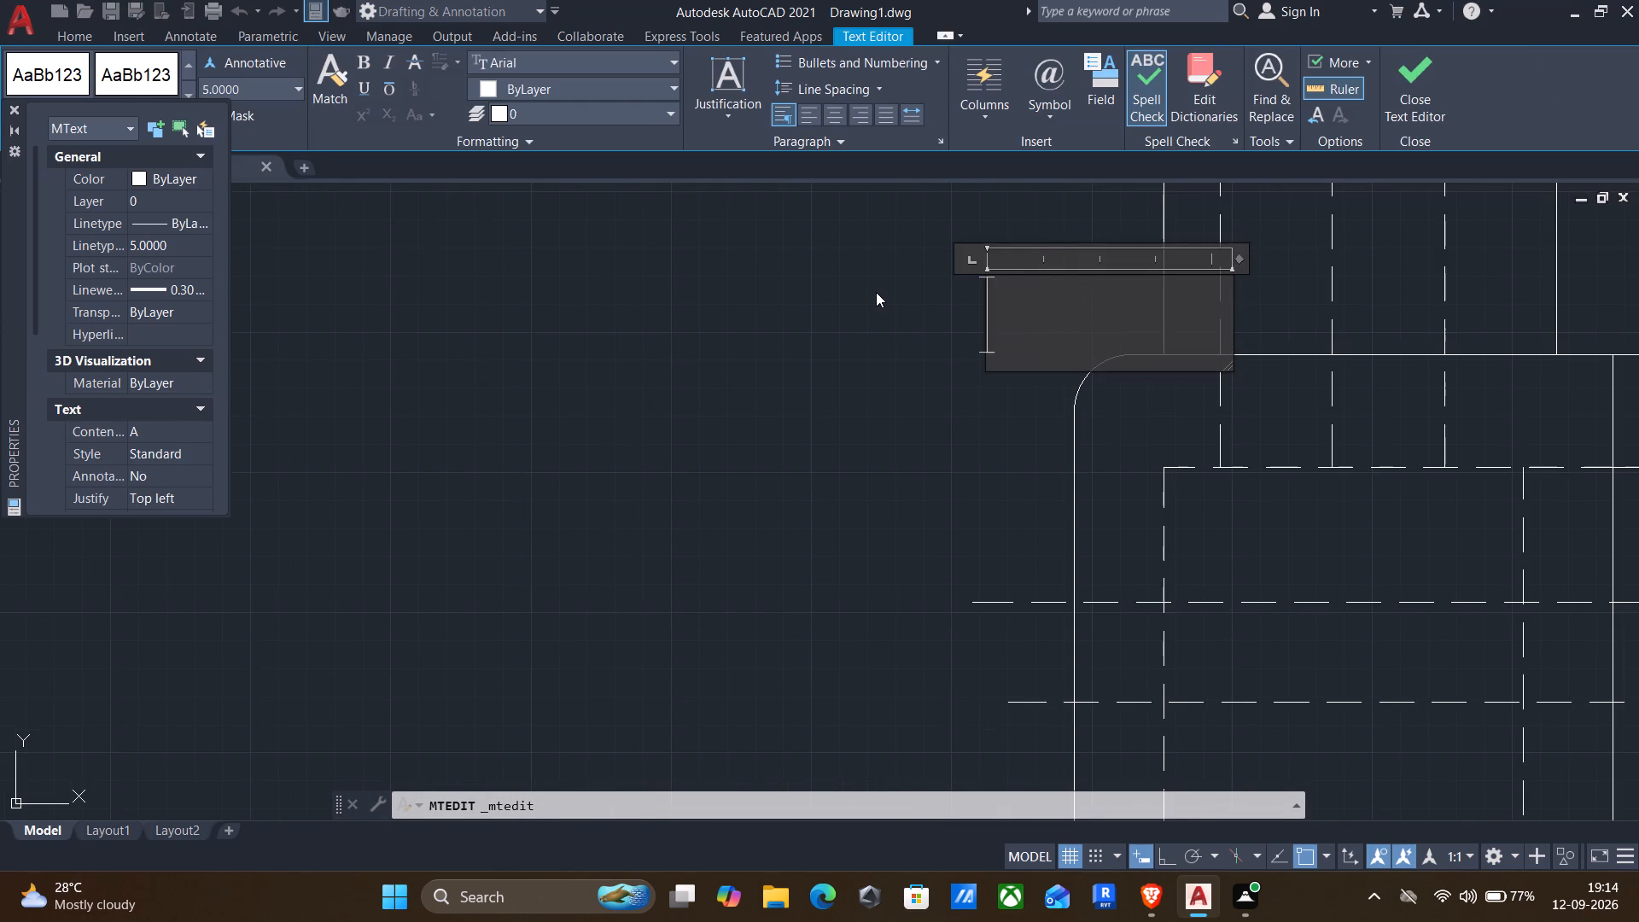
text(R3)
key(Return)
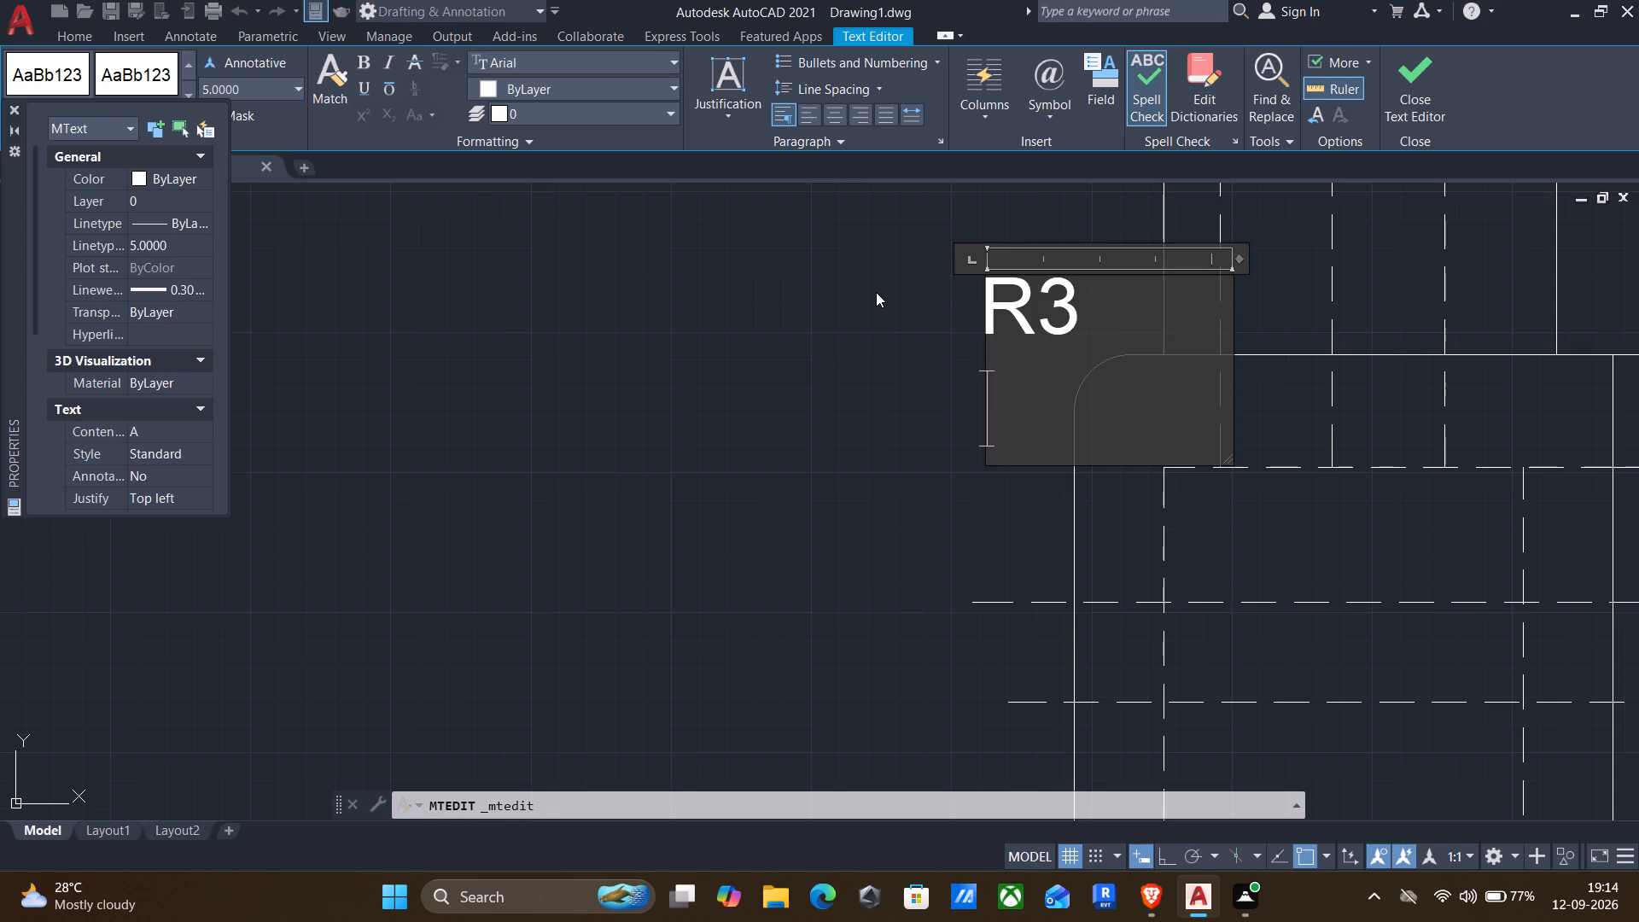
text(TYO)
key(BackSpace)
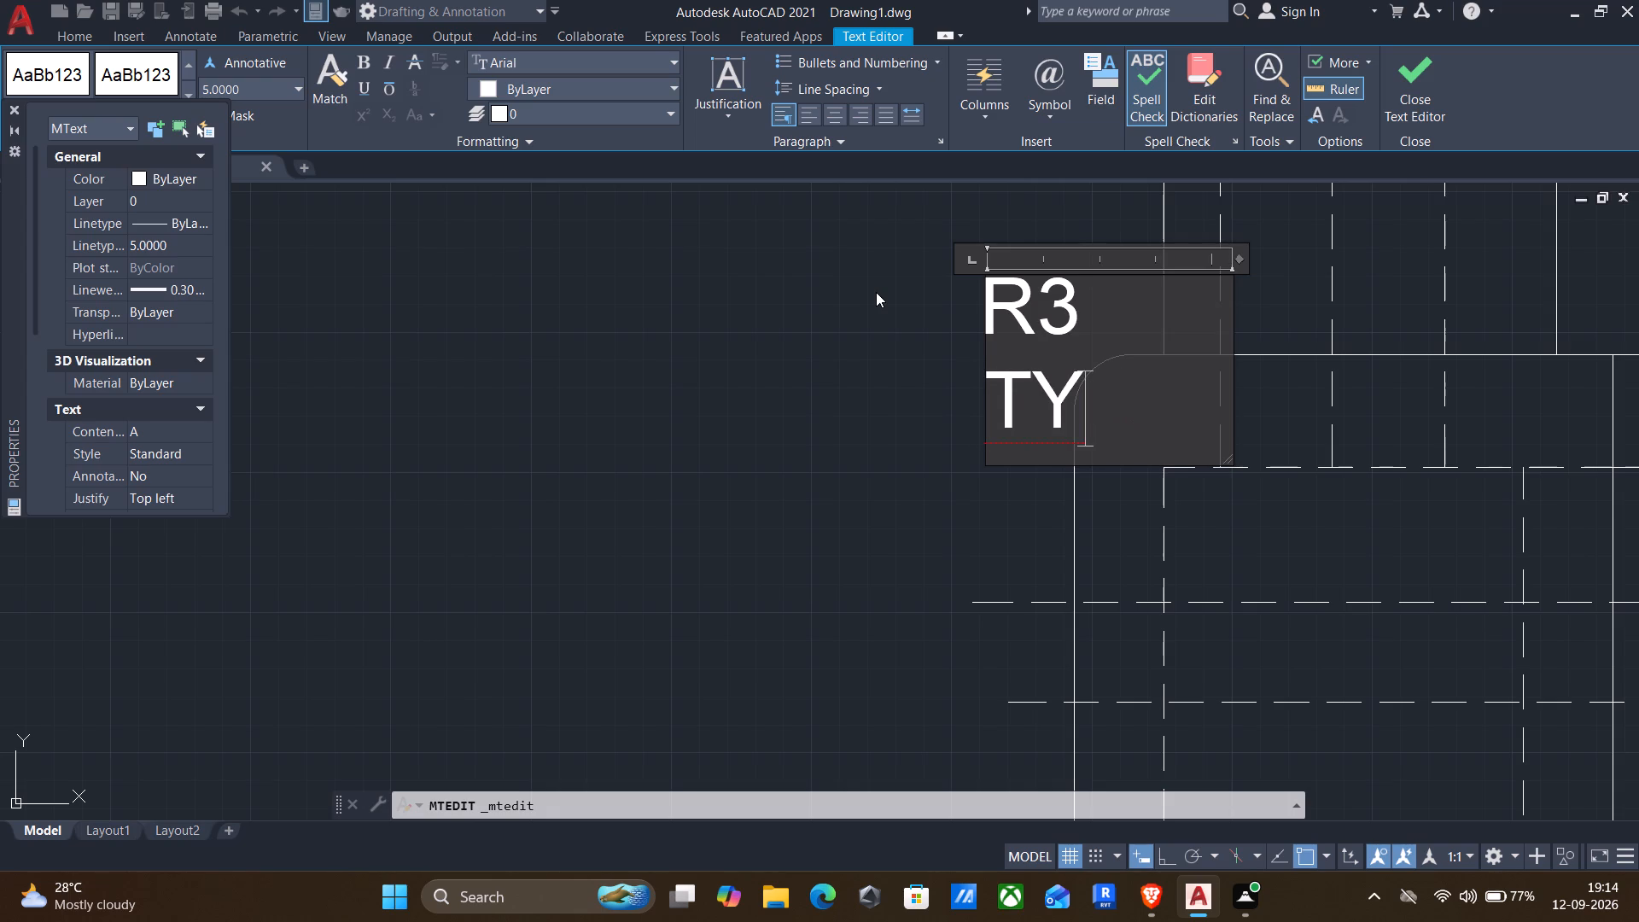
key(p)
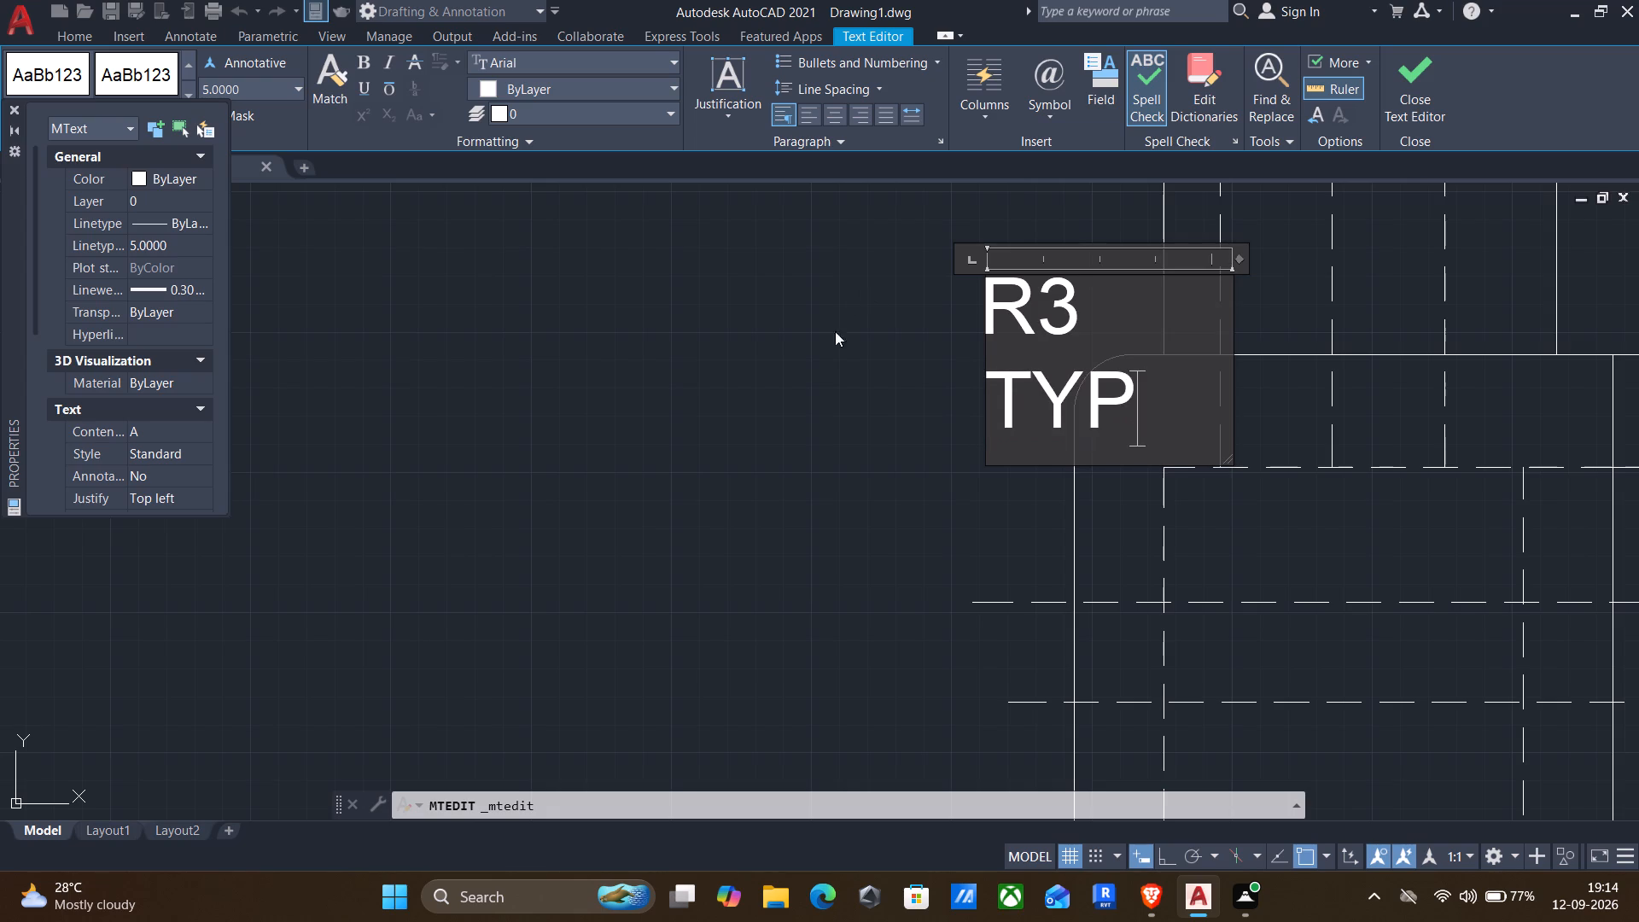
click(814, 431)
Set the "R3 TYP" label's text height to 4.
click(1026, 296)
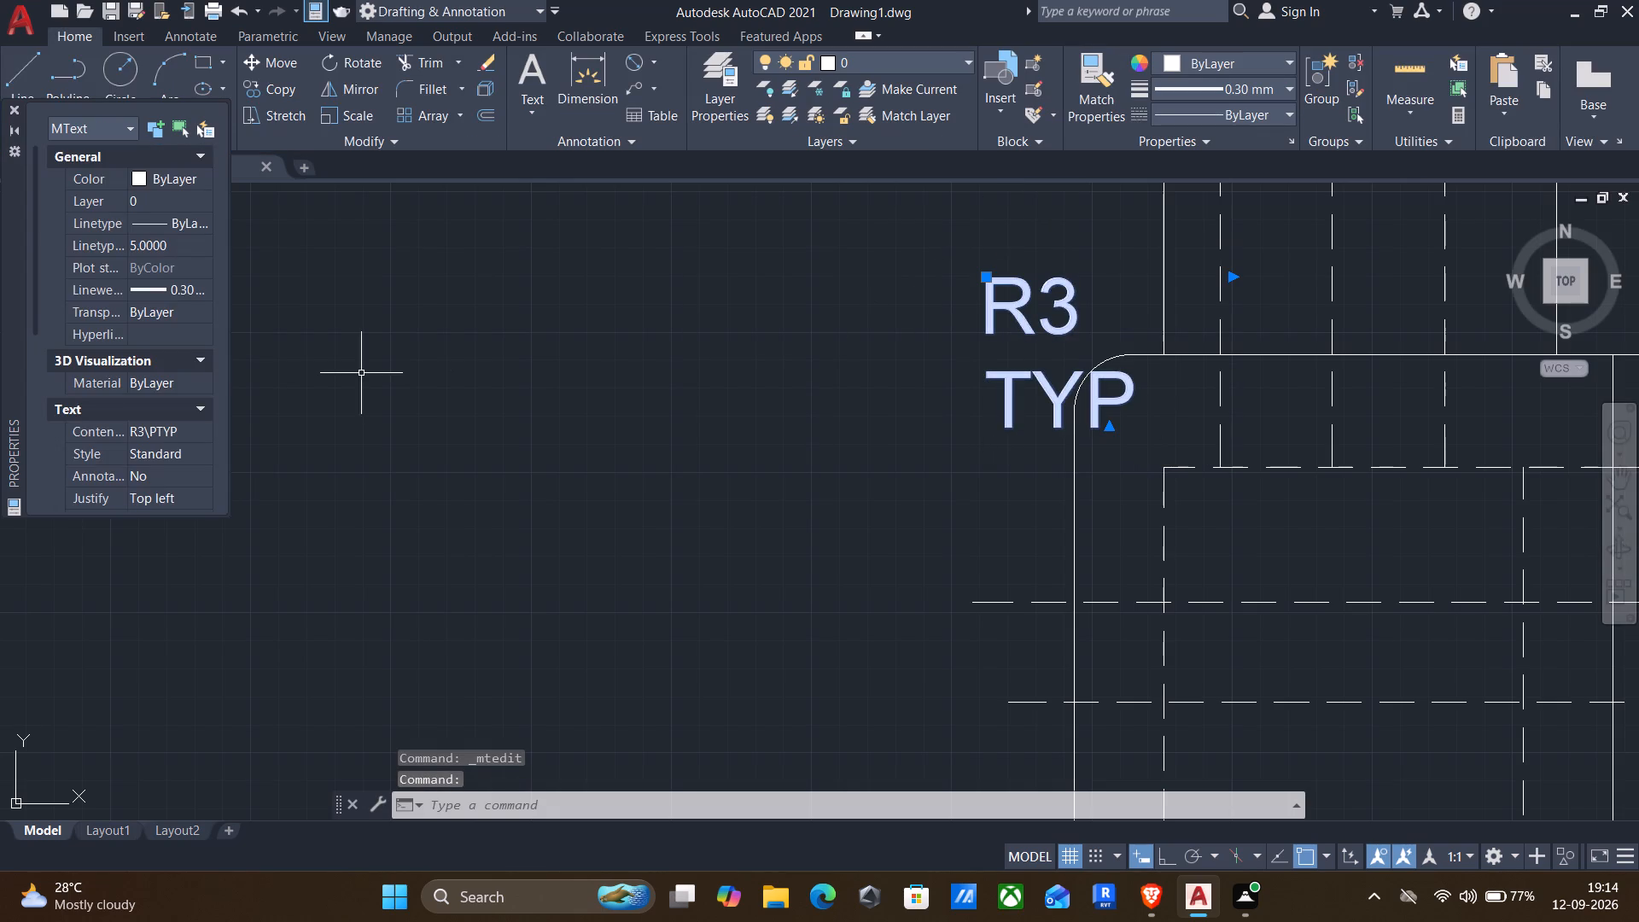
scroll(166, 321, down, 3)
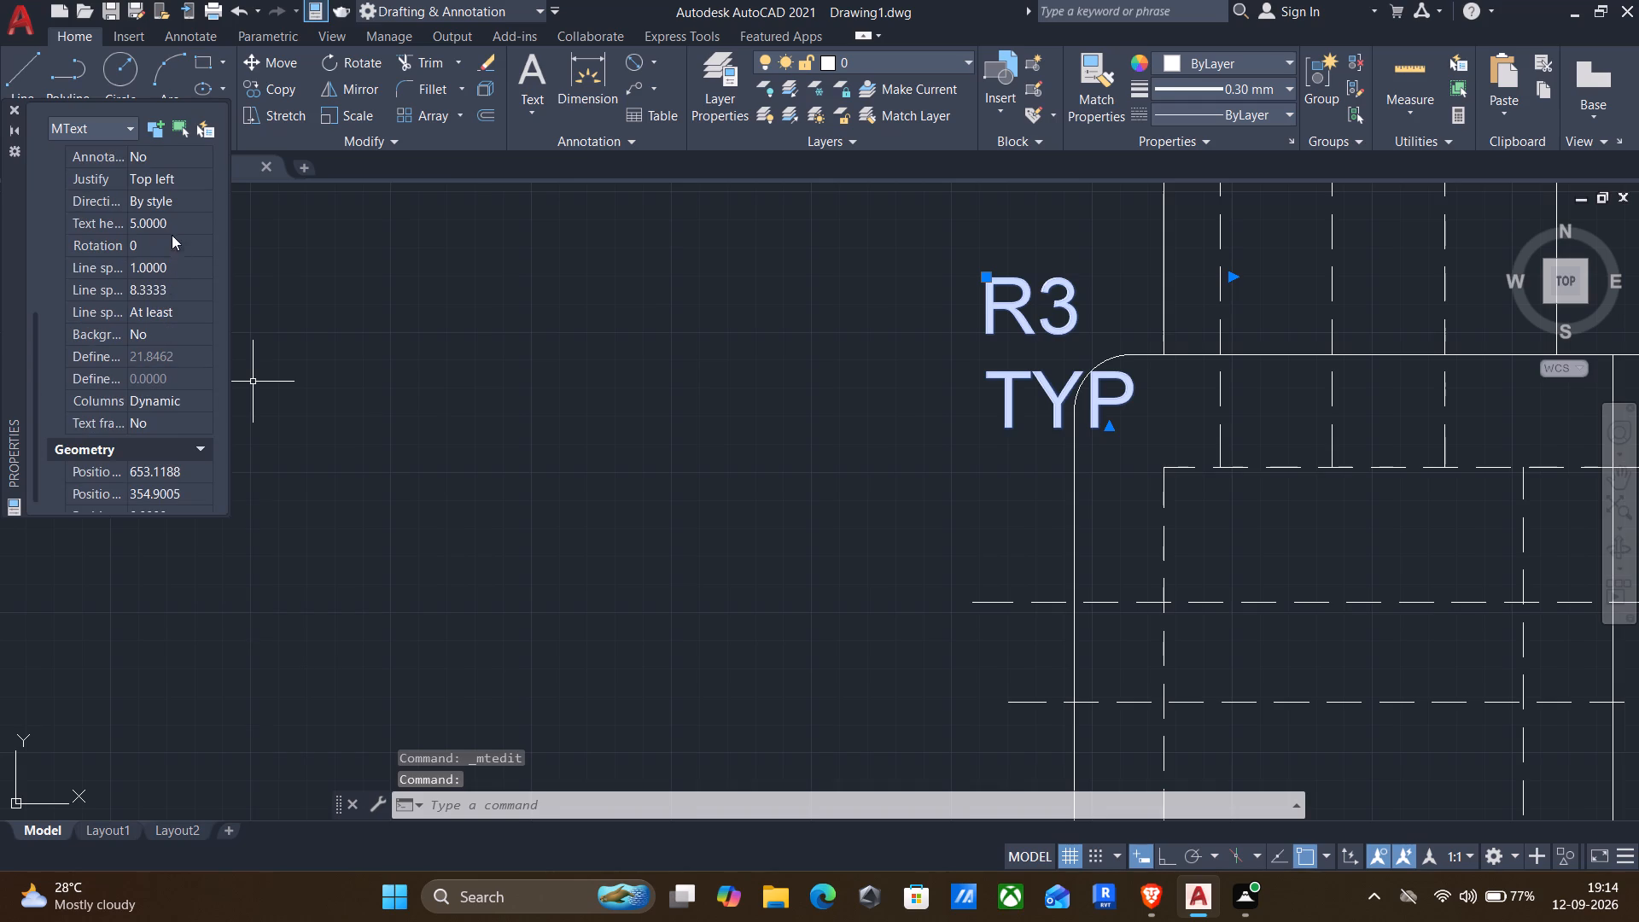
click(182, 220)
key(4)
key(Return)
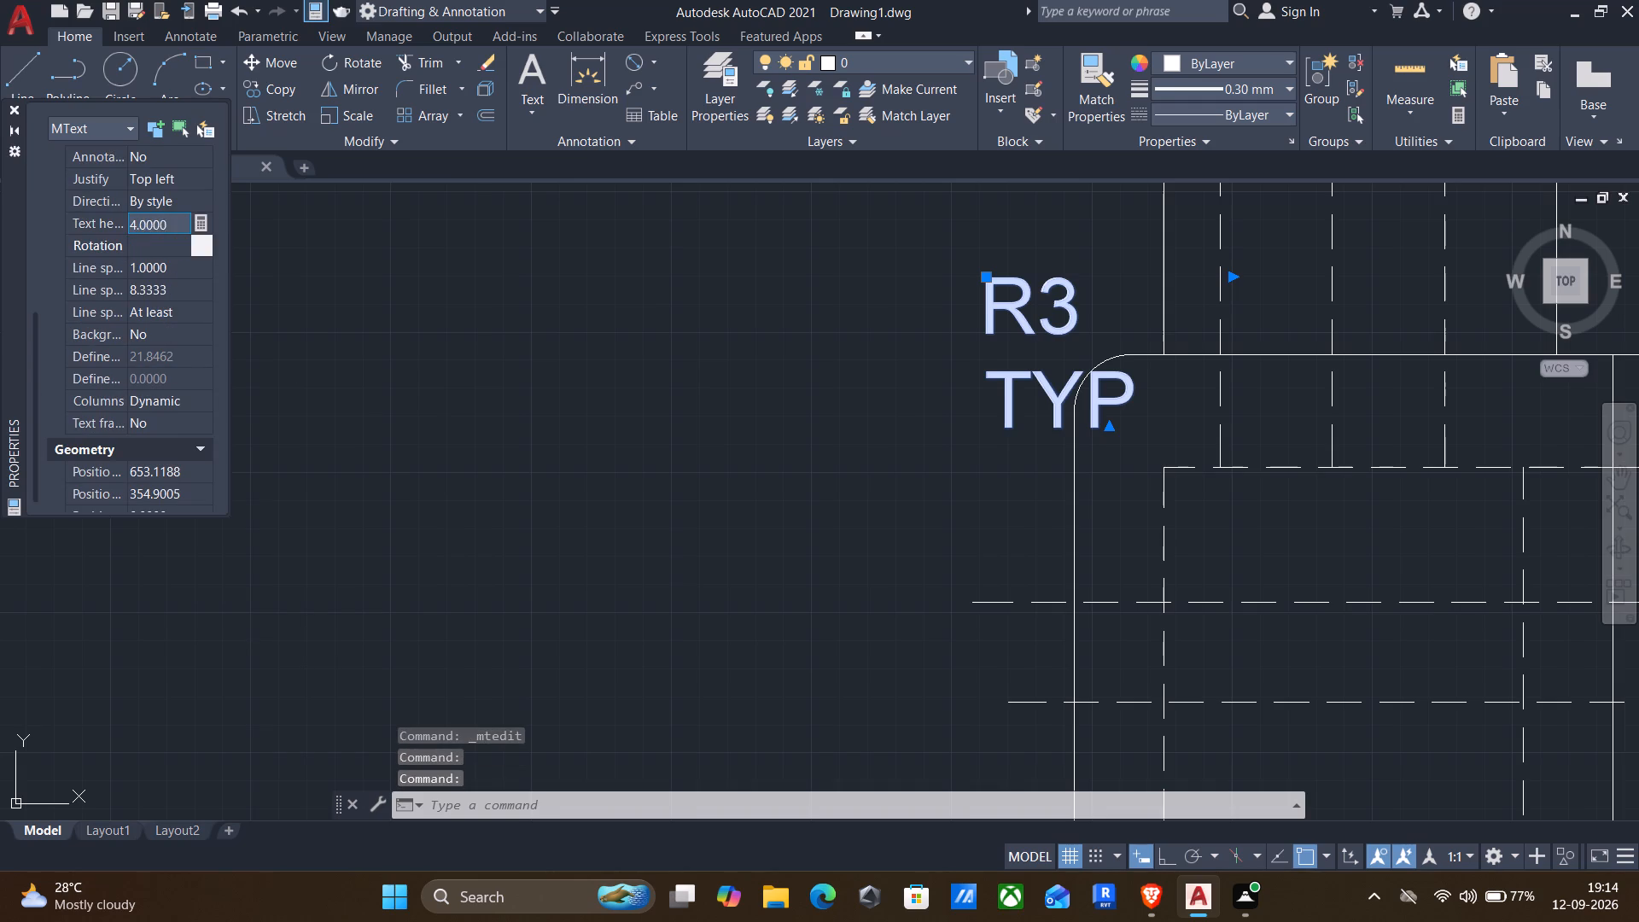
Move the "R3 TYP" label slightly left and down so it clears the upright's filleted corner.
key(m)
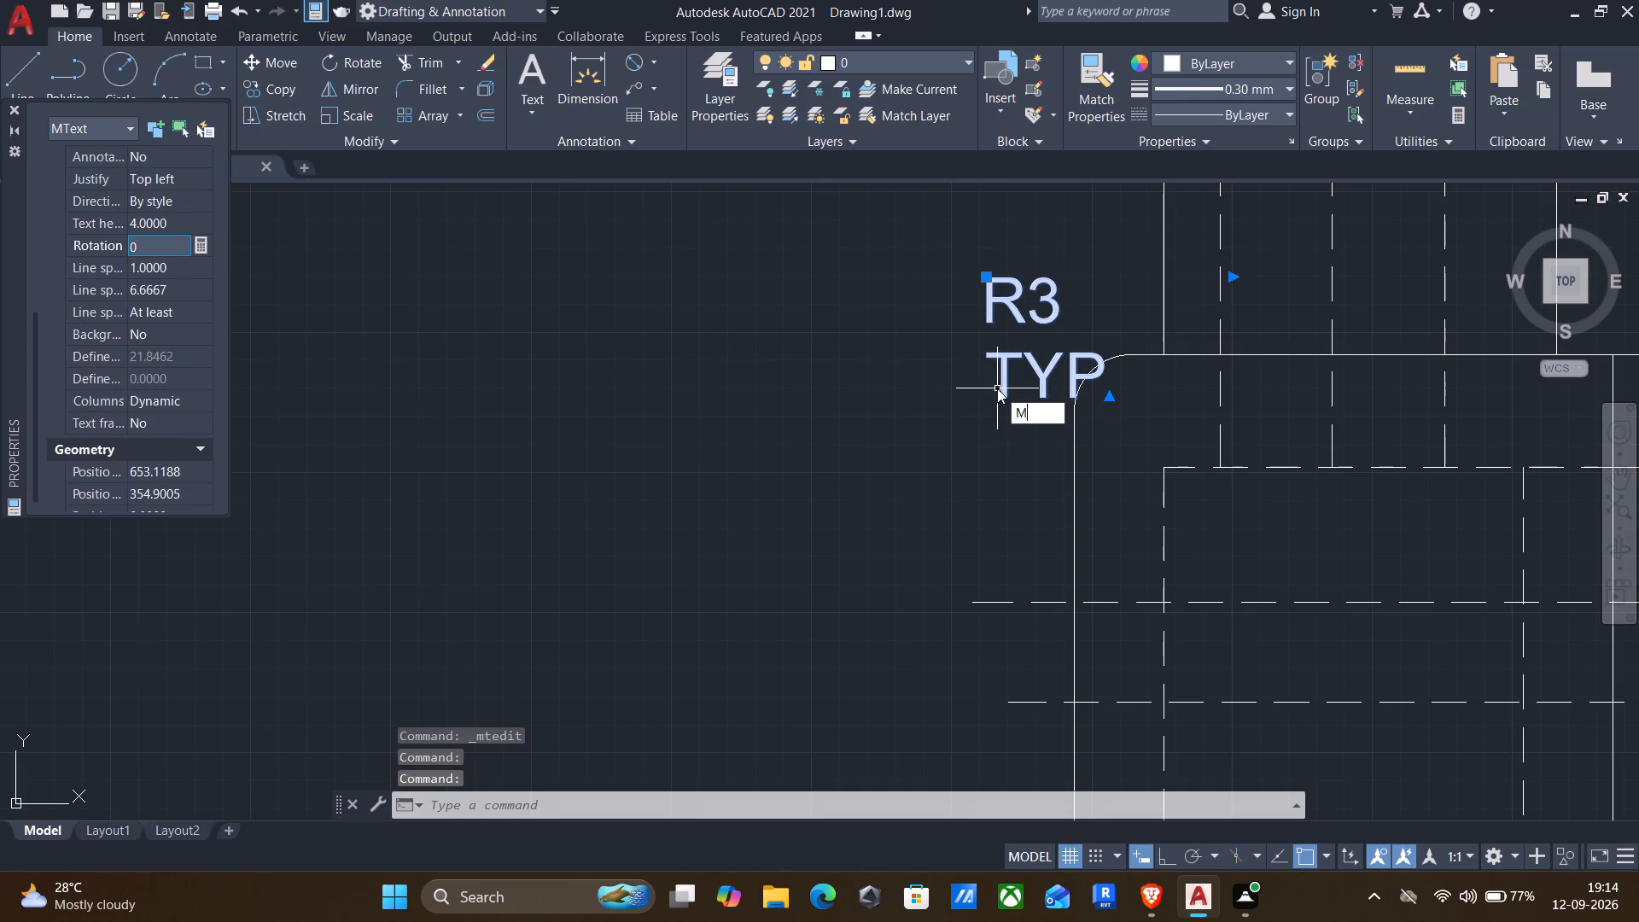
key(Return)
click(989, 270)
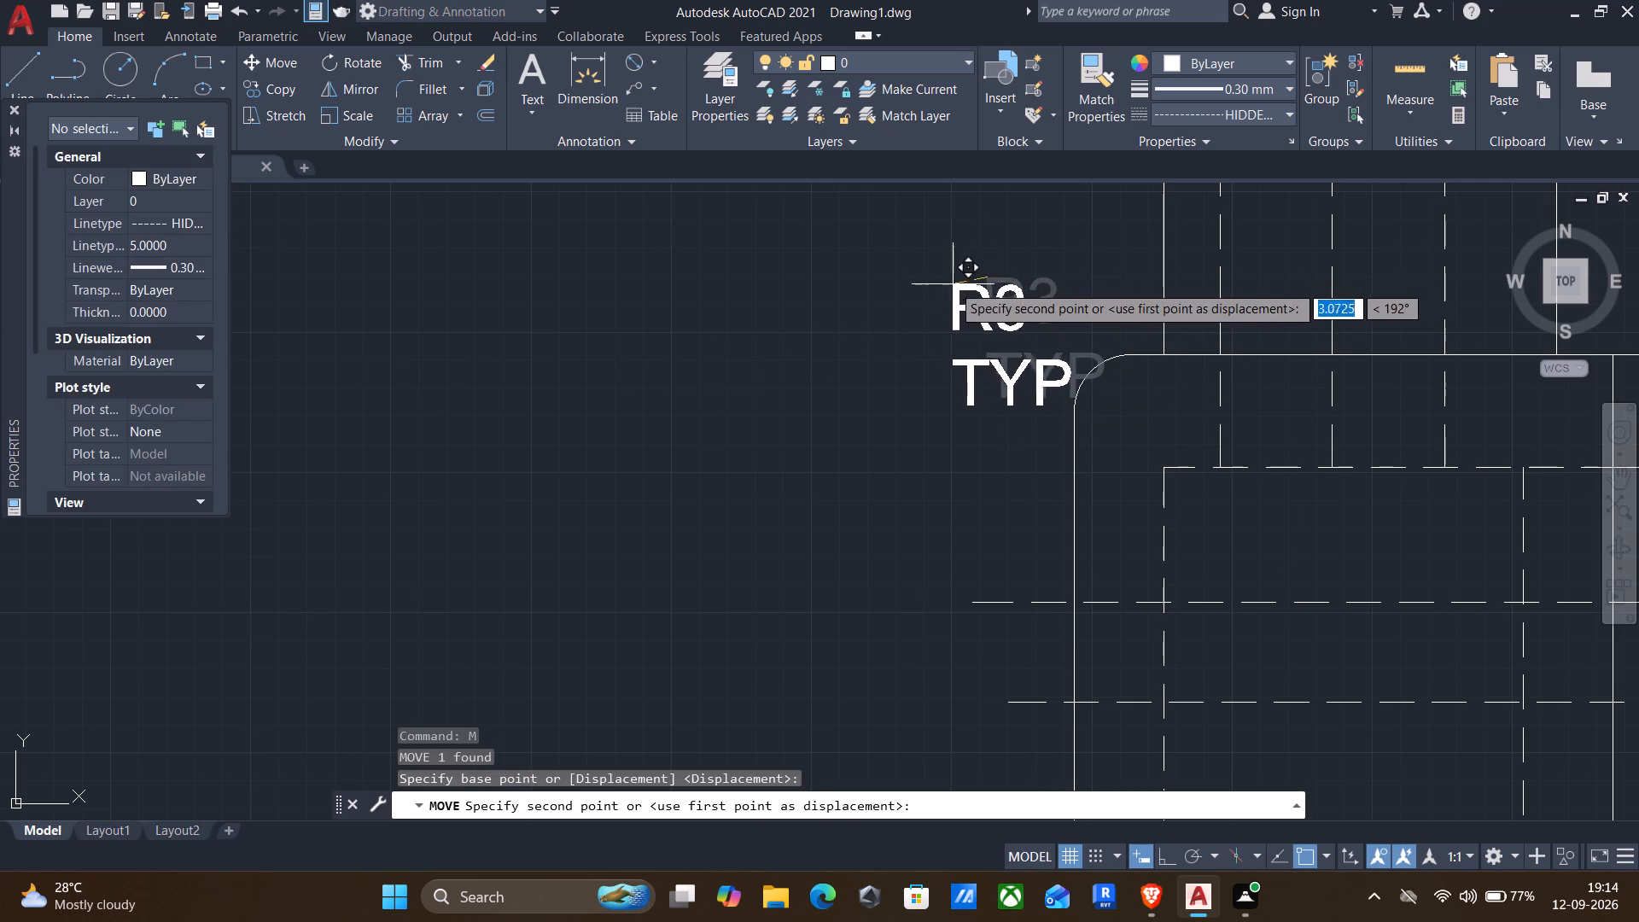
click(941, 284)
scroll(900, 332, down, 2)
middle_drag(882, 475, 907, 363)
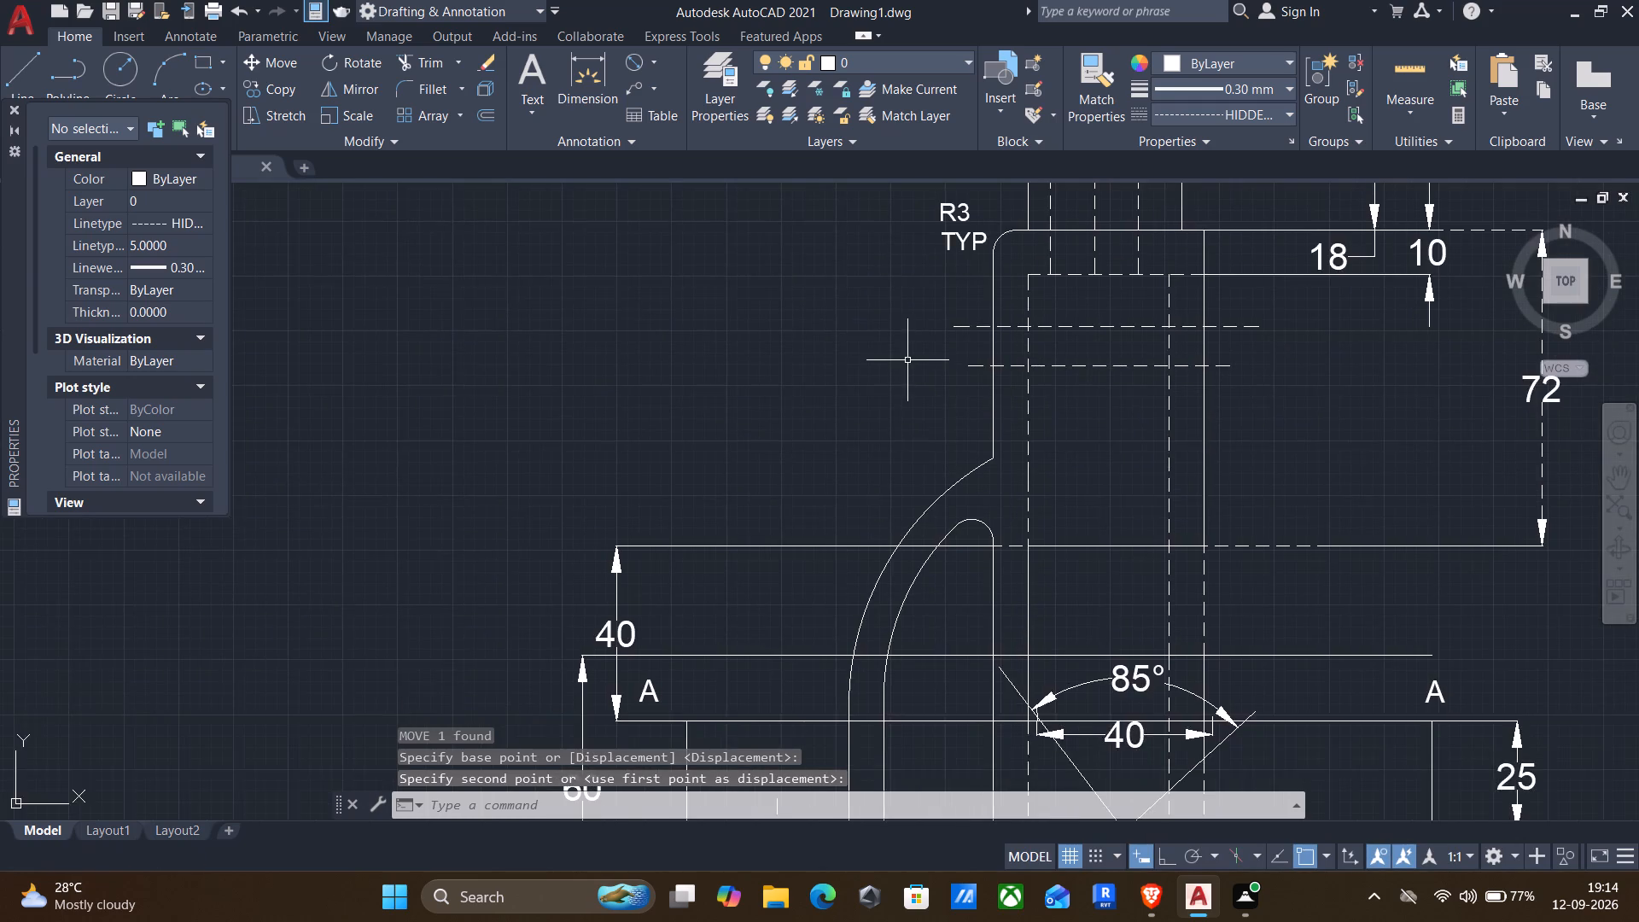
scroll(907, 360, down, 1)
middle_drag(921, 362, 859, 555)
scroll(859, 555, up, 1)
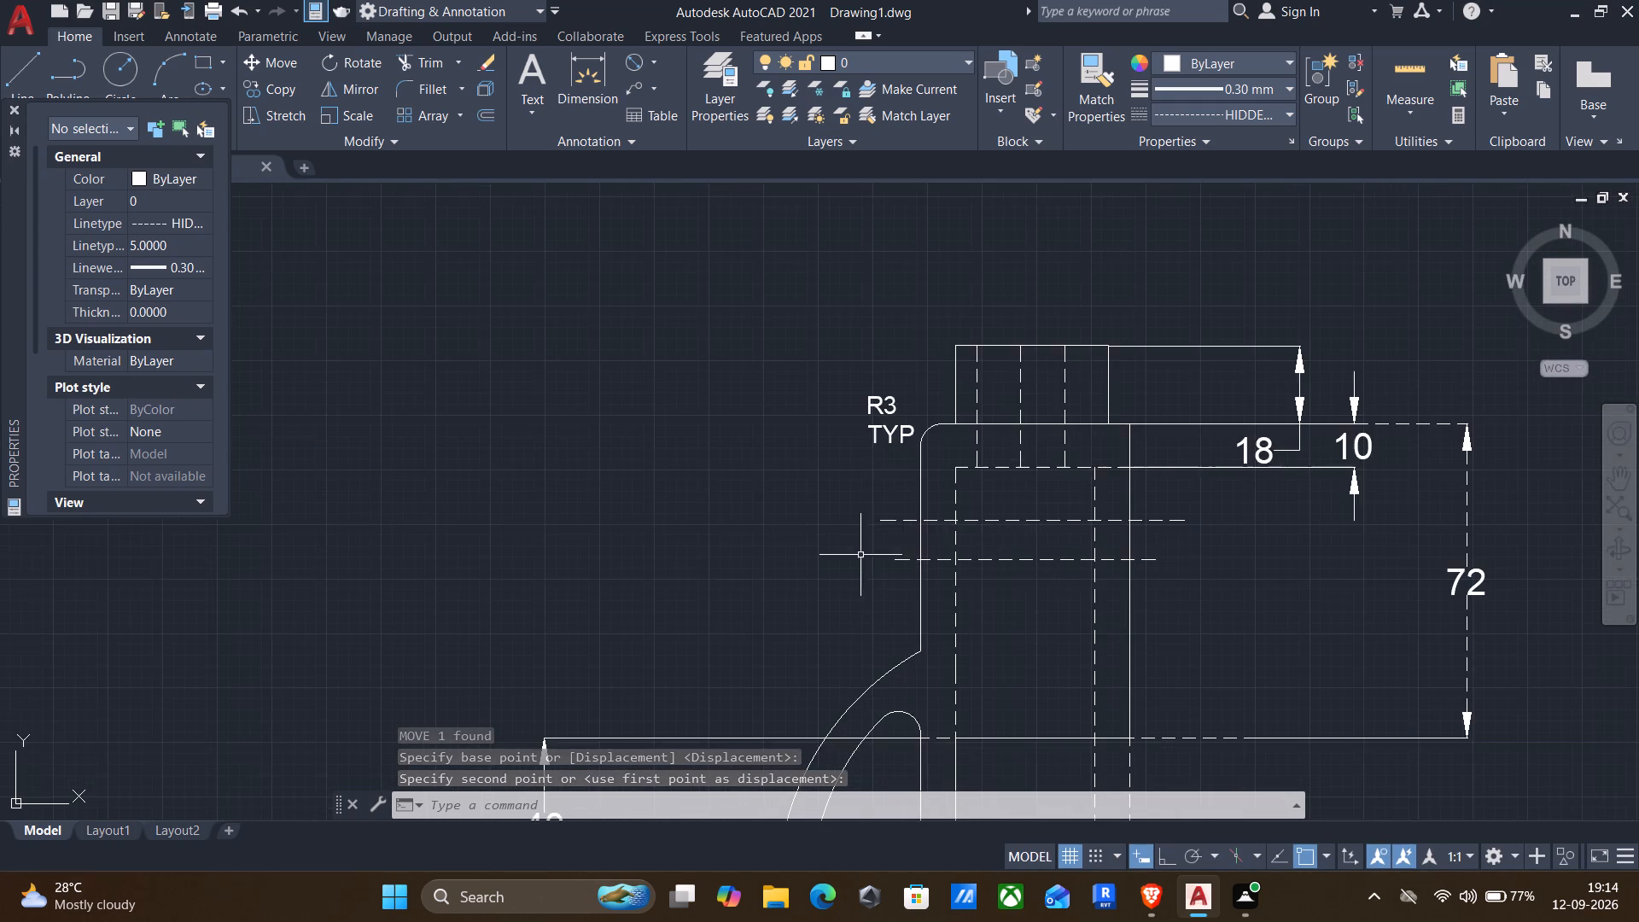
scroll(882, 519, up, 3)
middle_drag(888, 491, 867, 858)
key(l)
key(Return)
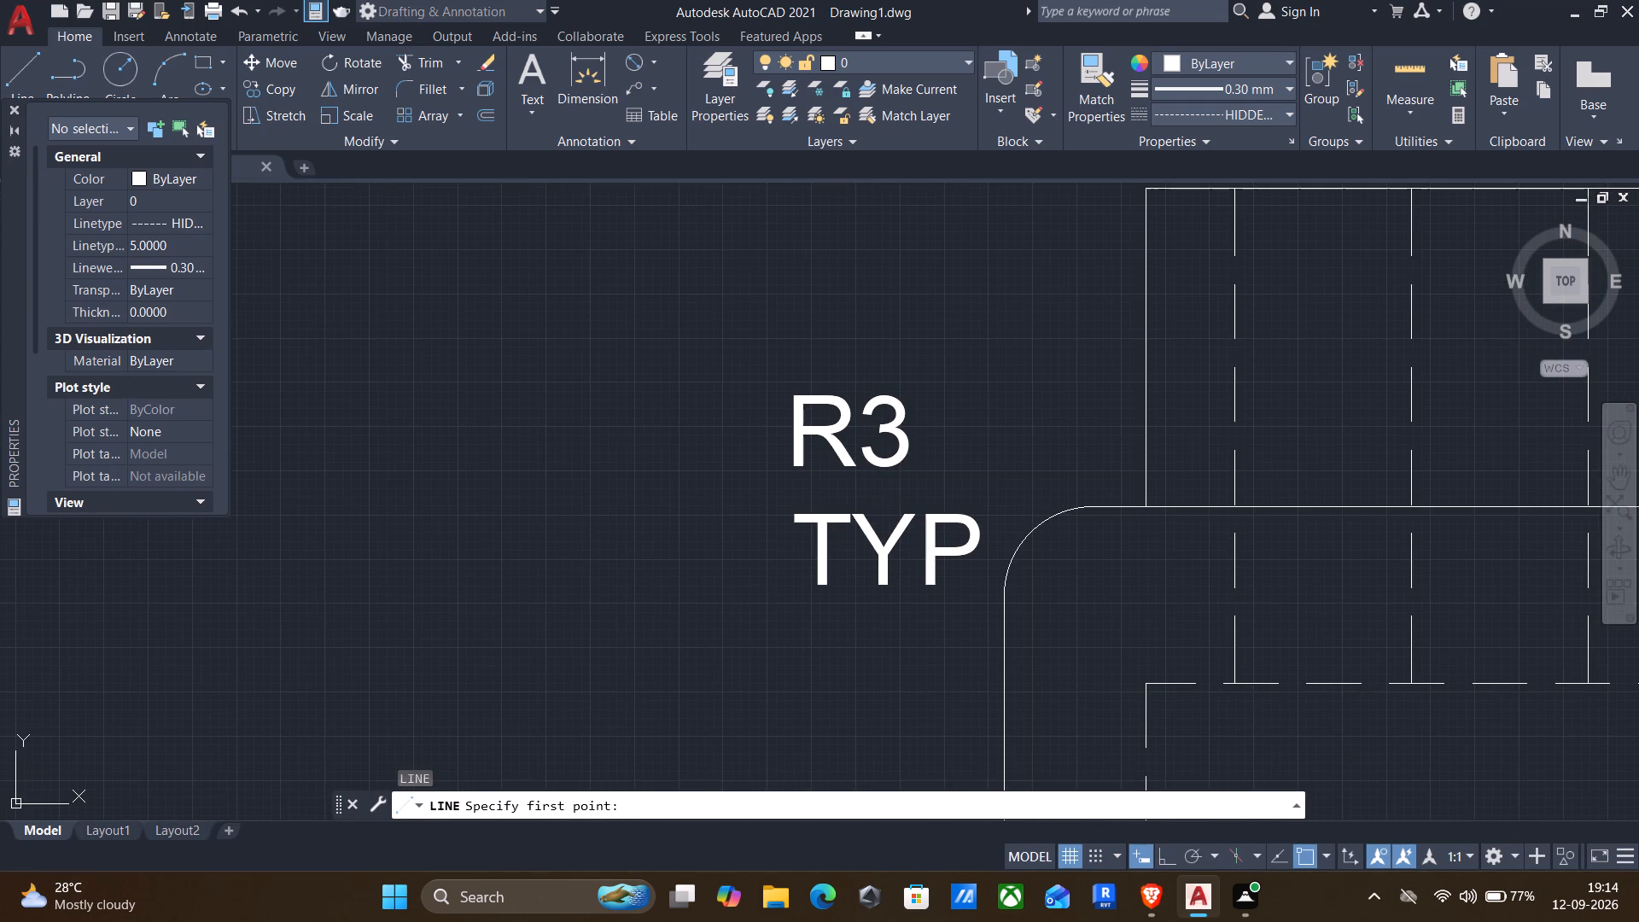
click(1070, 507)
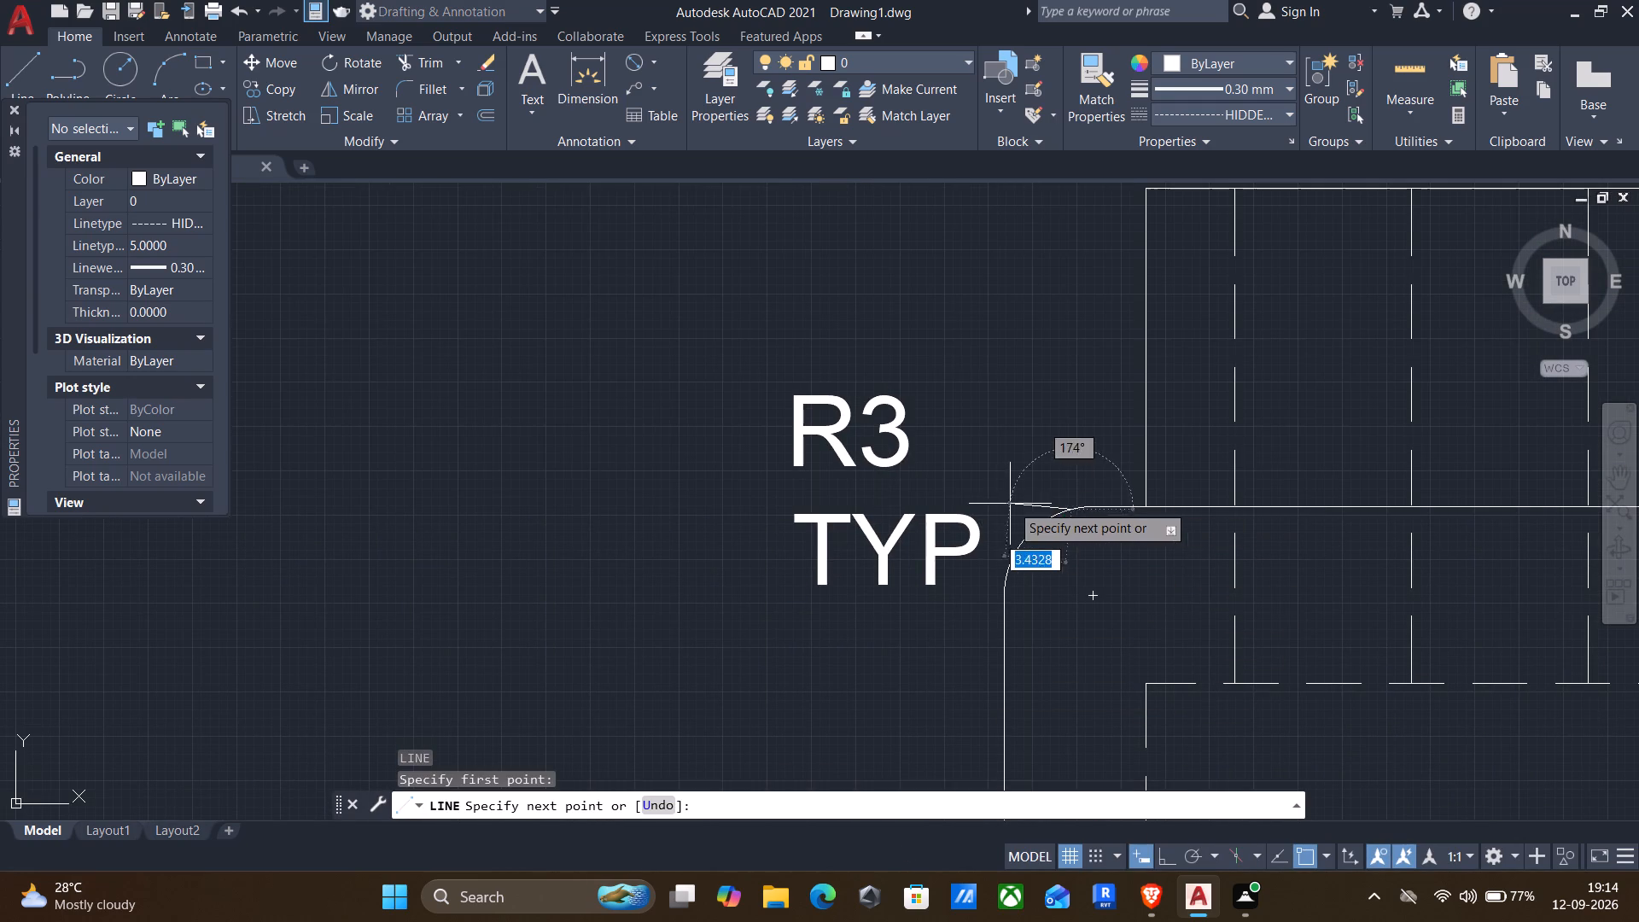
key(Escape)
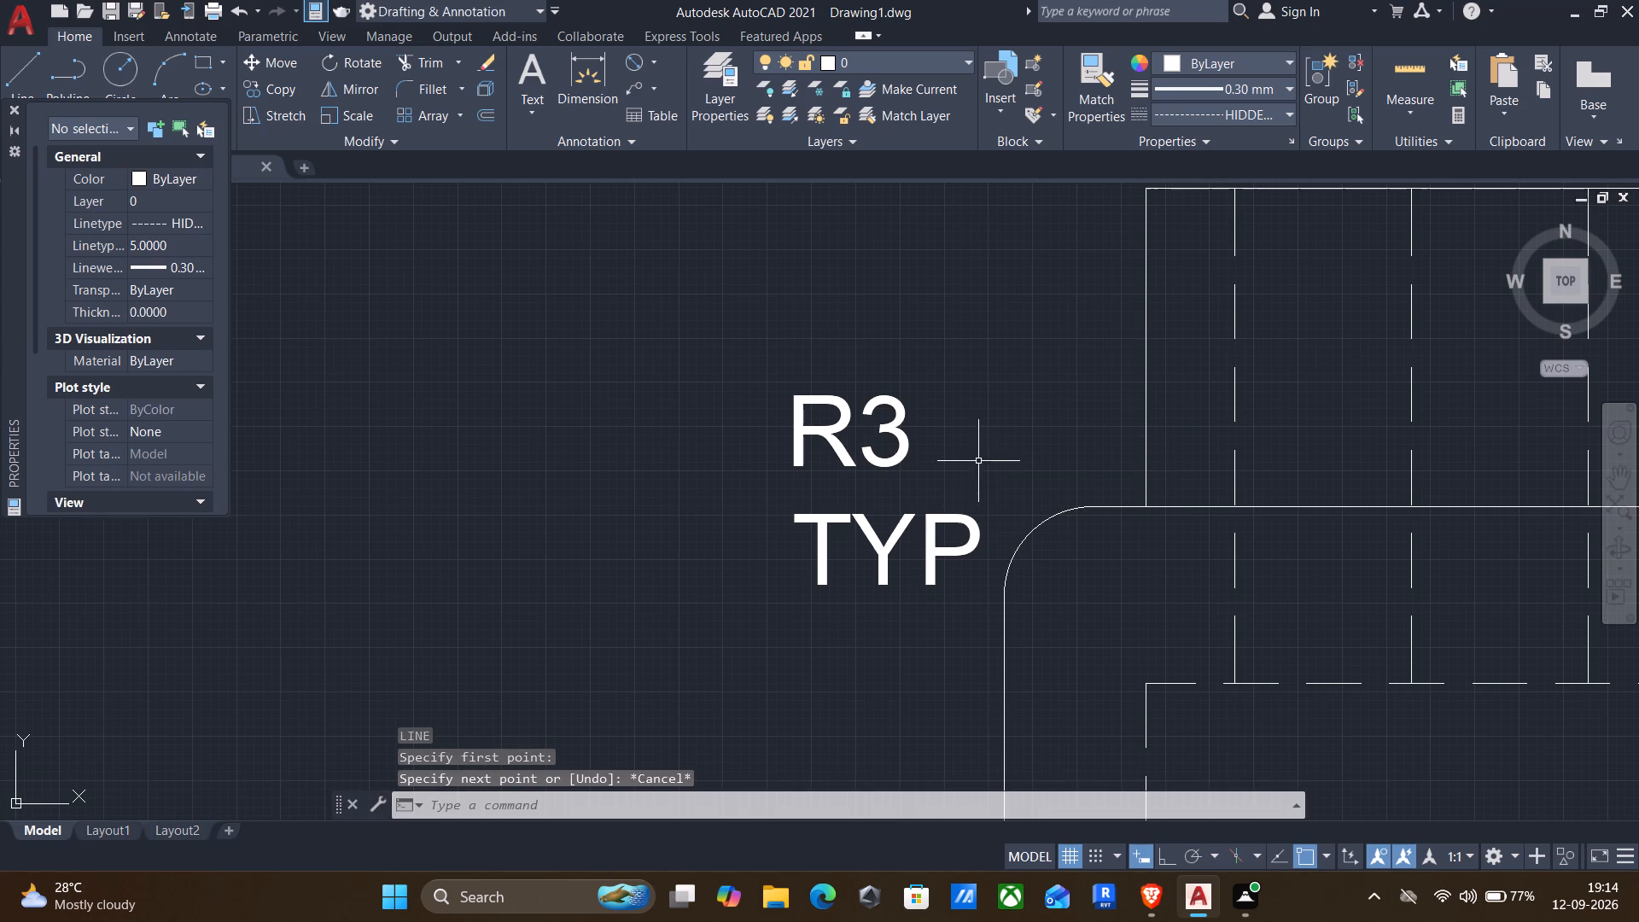
Set the current linetype to ByLayer and draw a slanted leader line from the corner fillet to beside the "R3" text.
click(1192, 109)
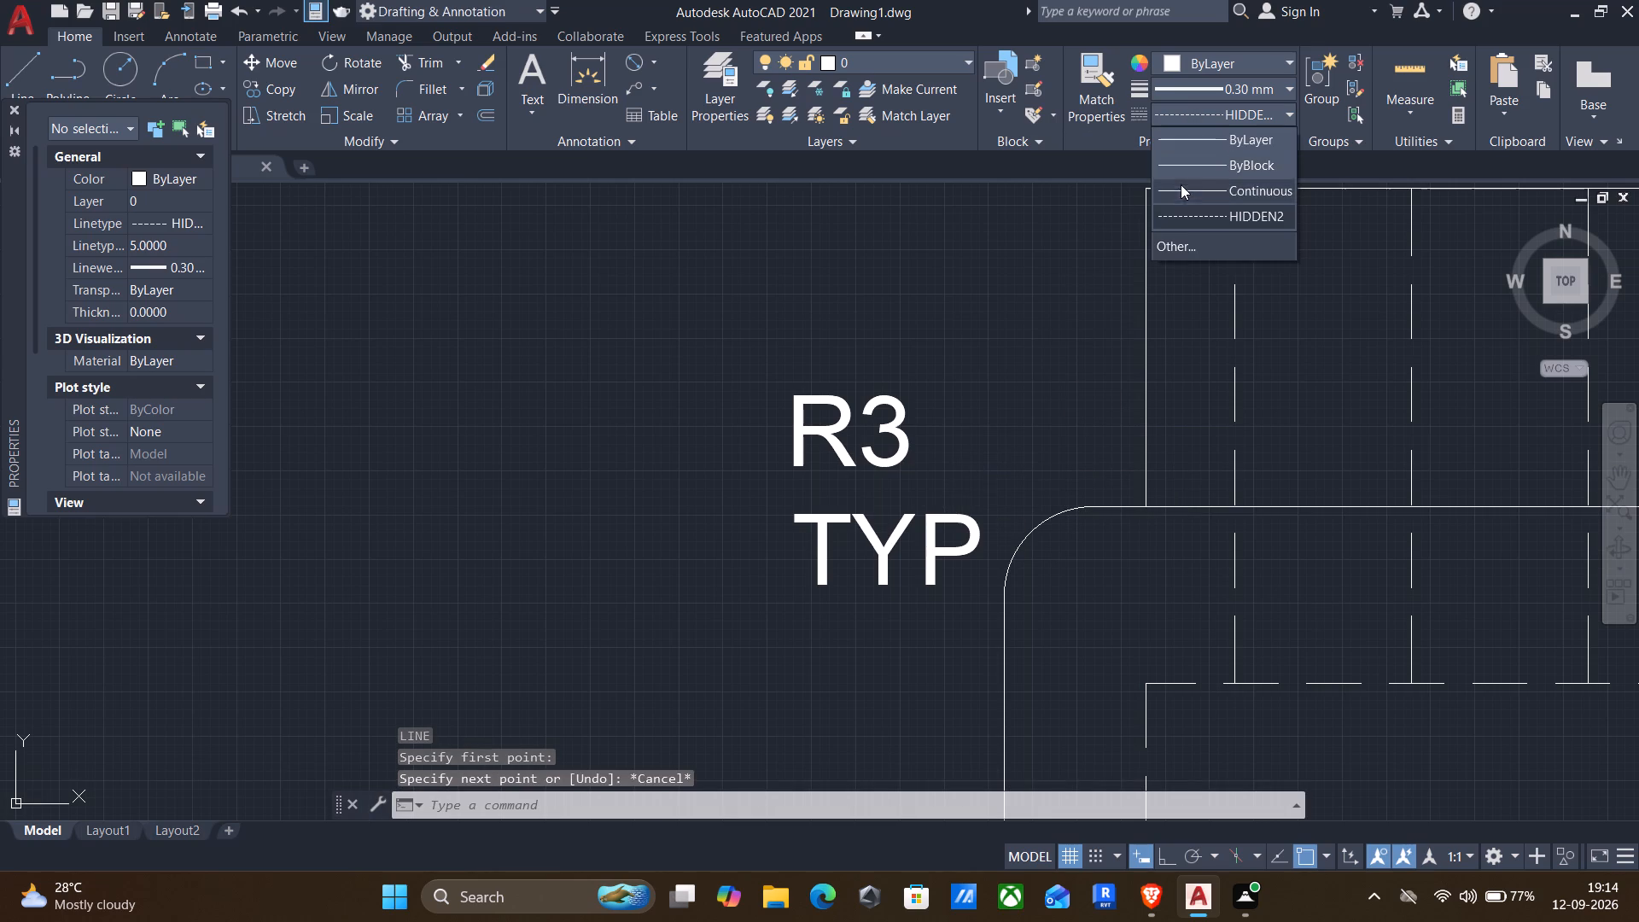
click(1199, 143)
key(l)
key(Return)
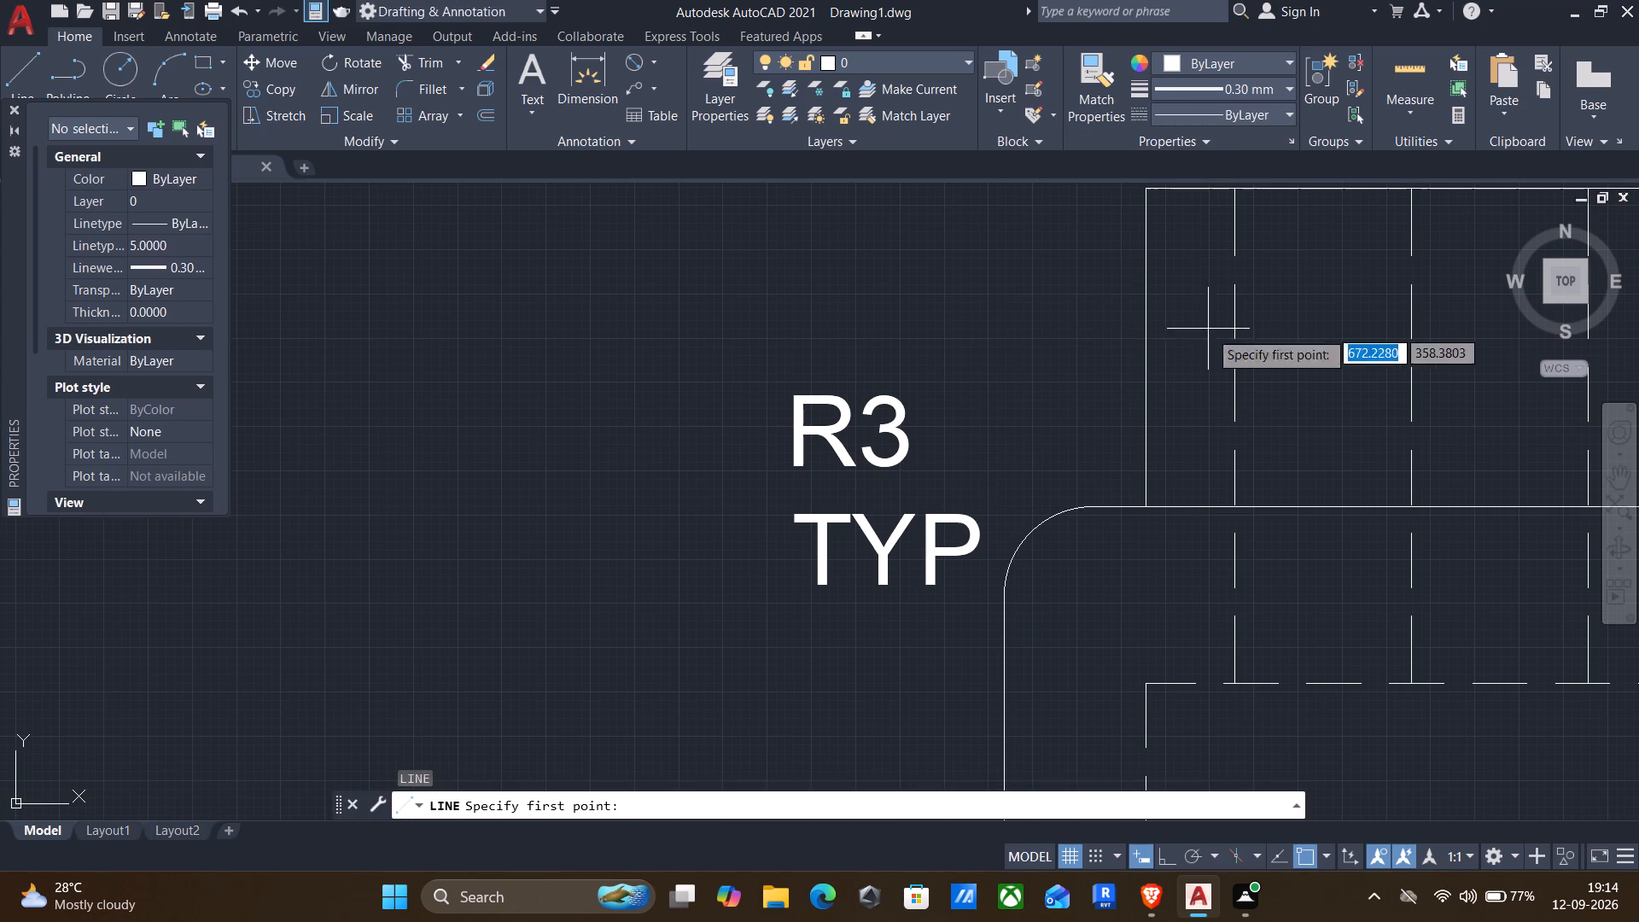
click(1055, 519)
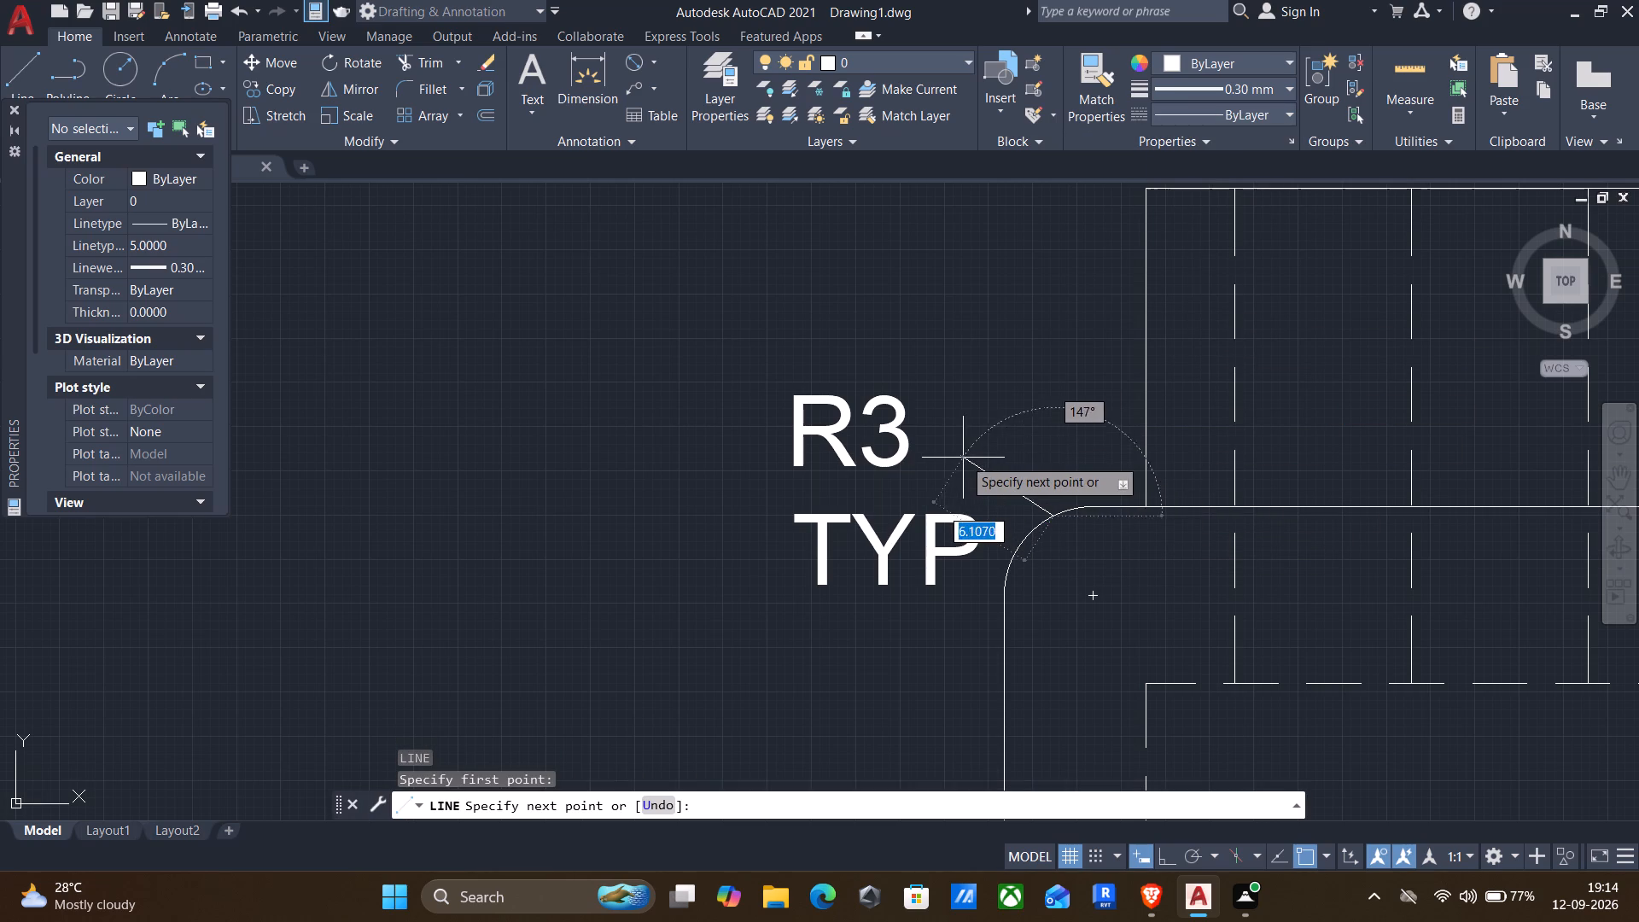
click(940, 446)
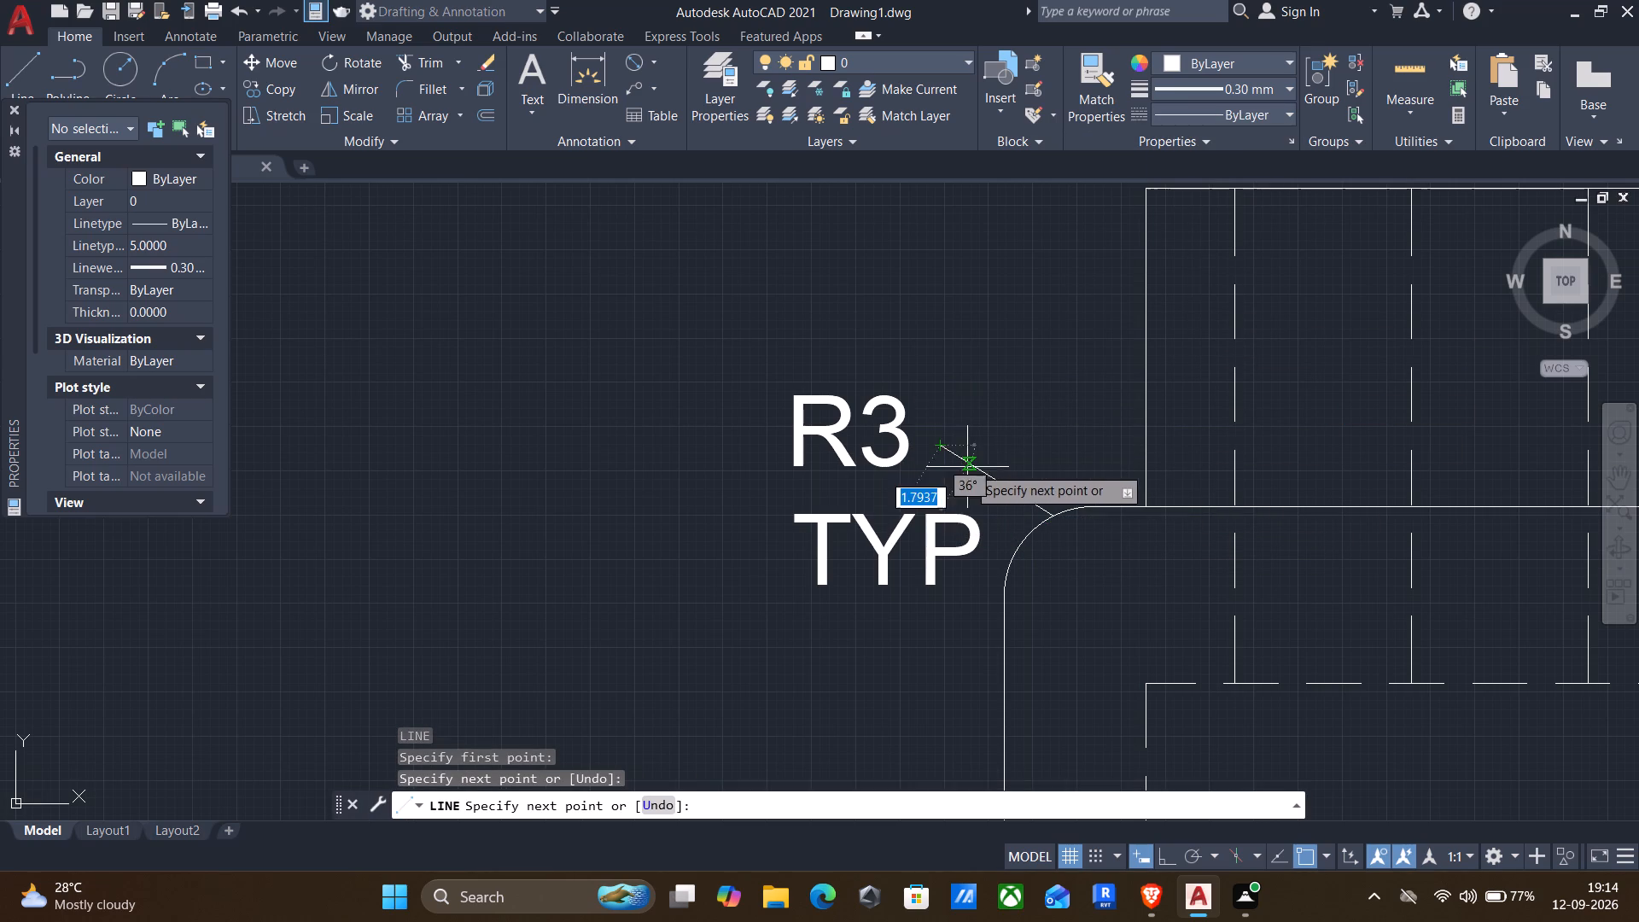
key(Return)
Draw two short lines from the leader's end on the fillet to form an open arrowhead.
key(Return)
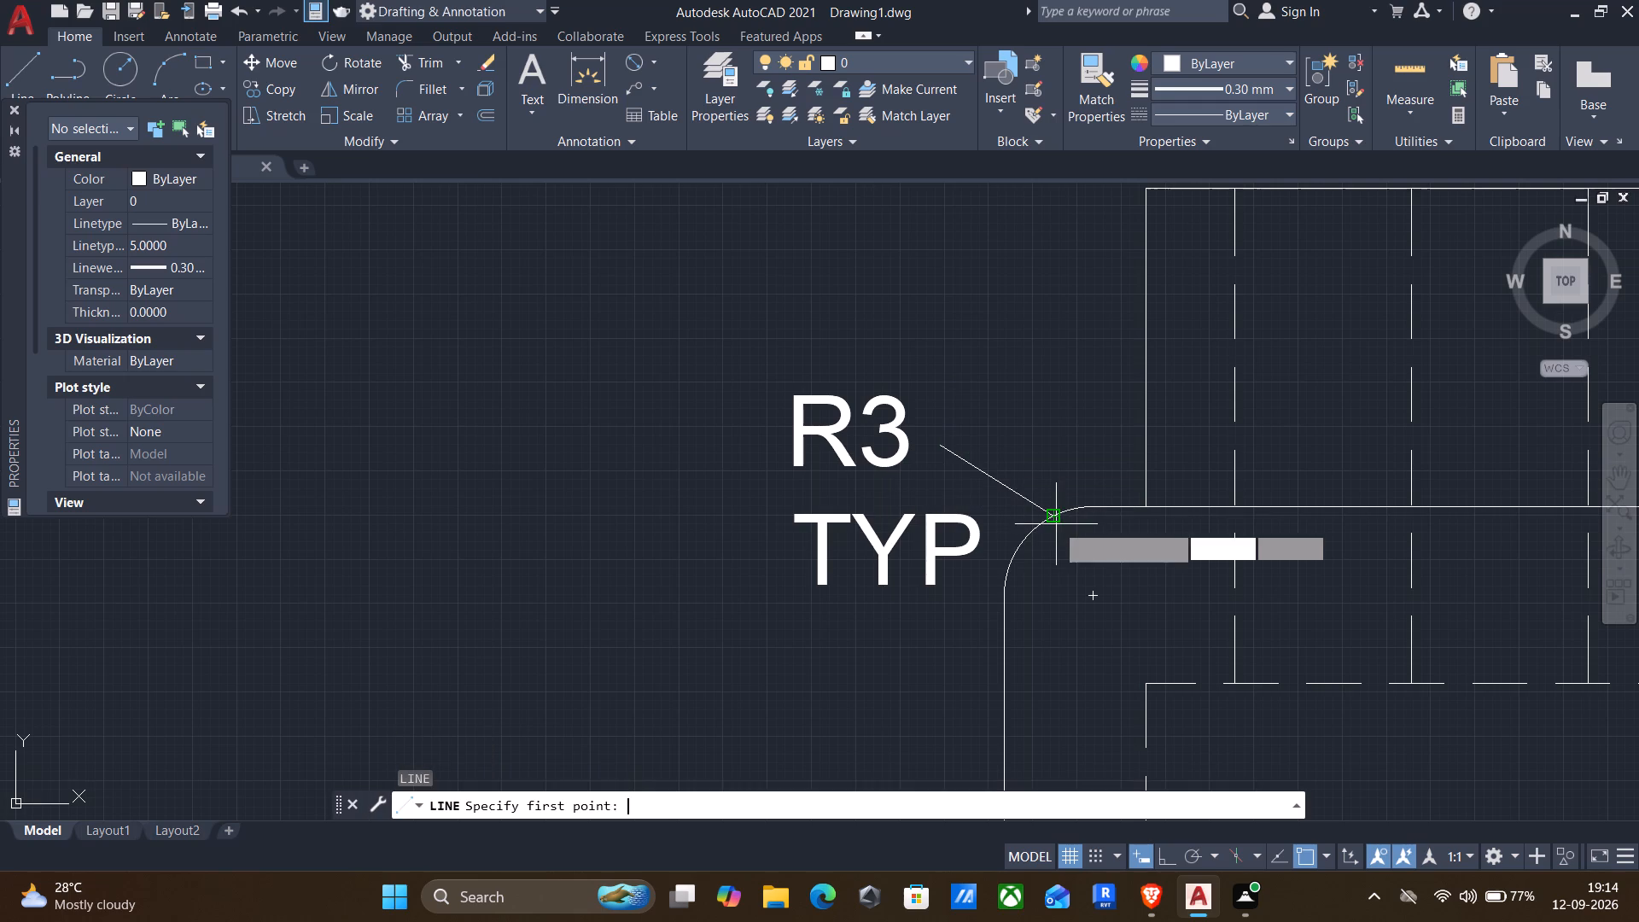
drag(1050, 516, 1050, 504)
scroll(1049, 489, up, 3)
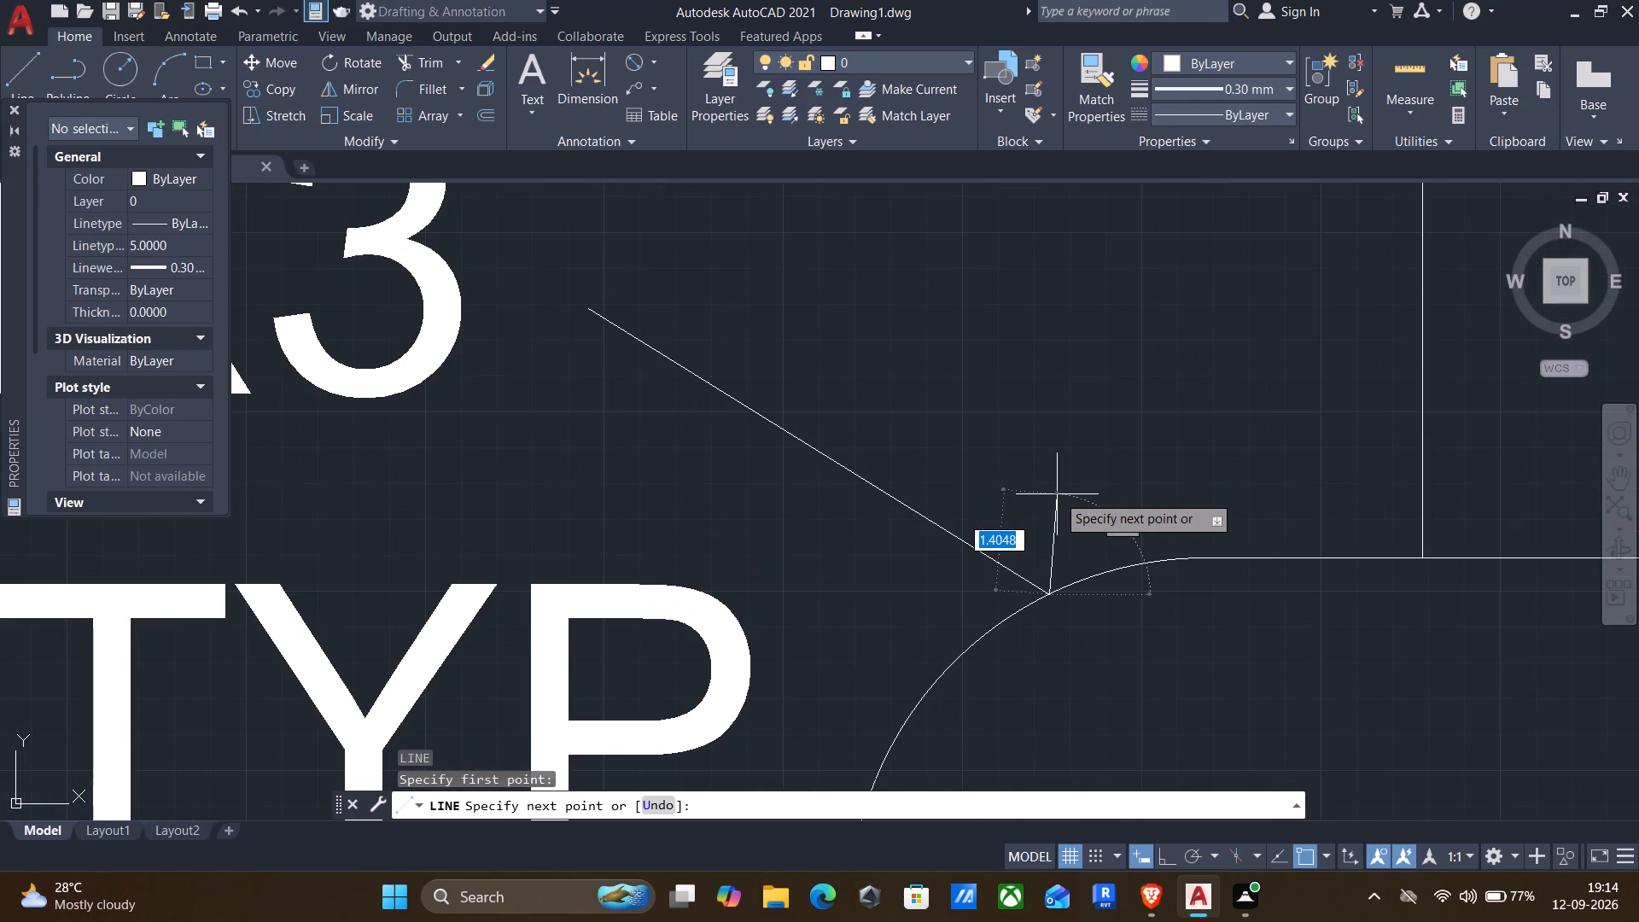
click(1044, 493)
key(Return)
key(Return)
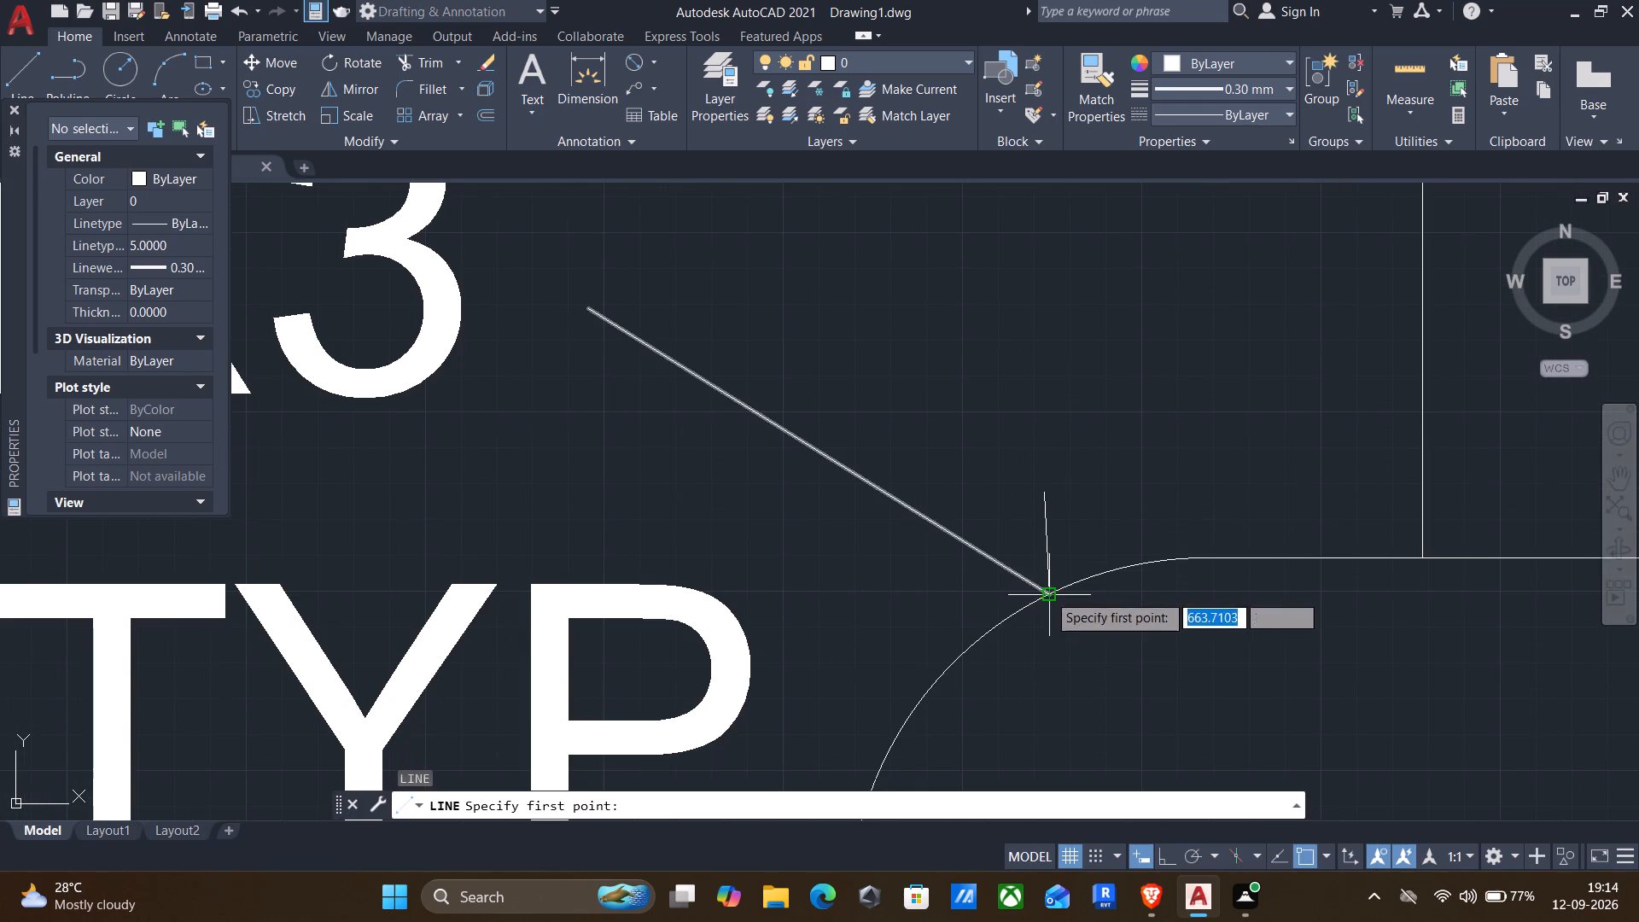
click(1050, 593)
click(931, 603)
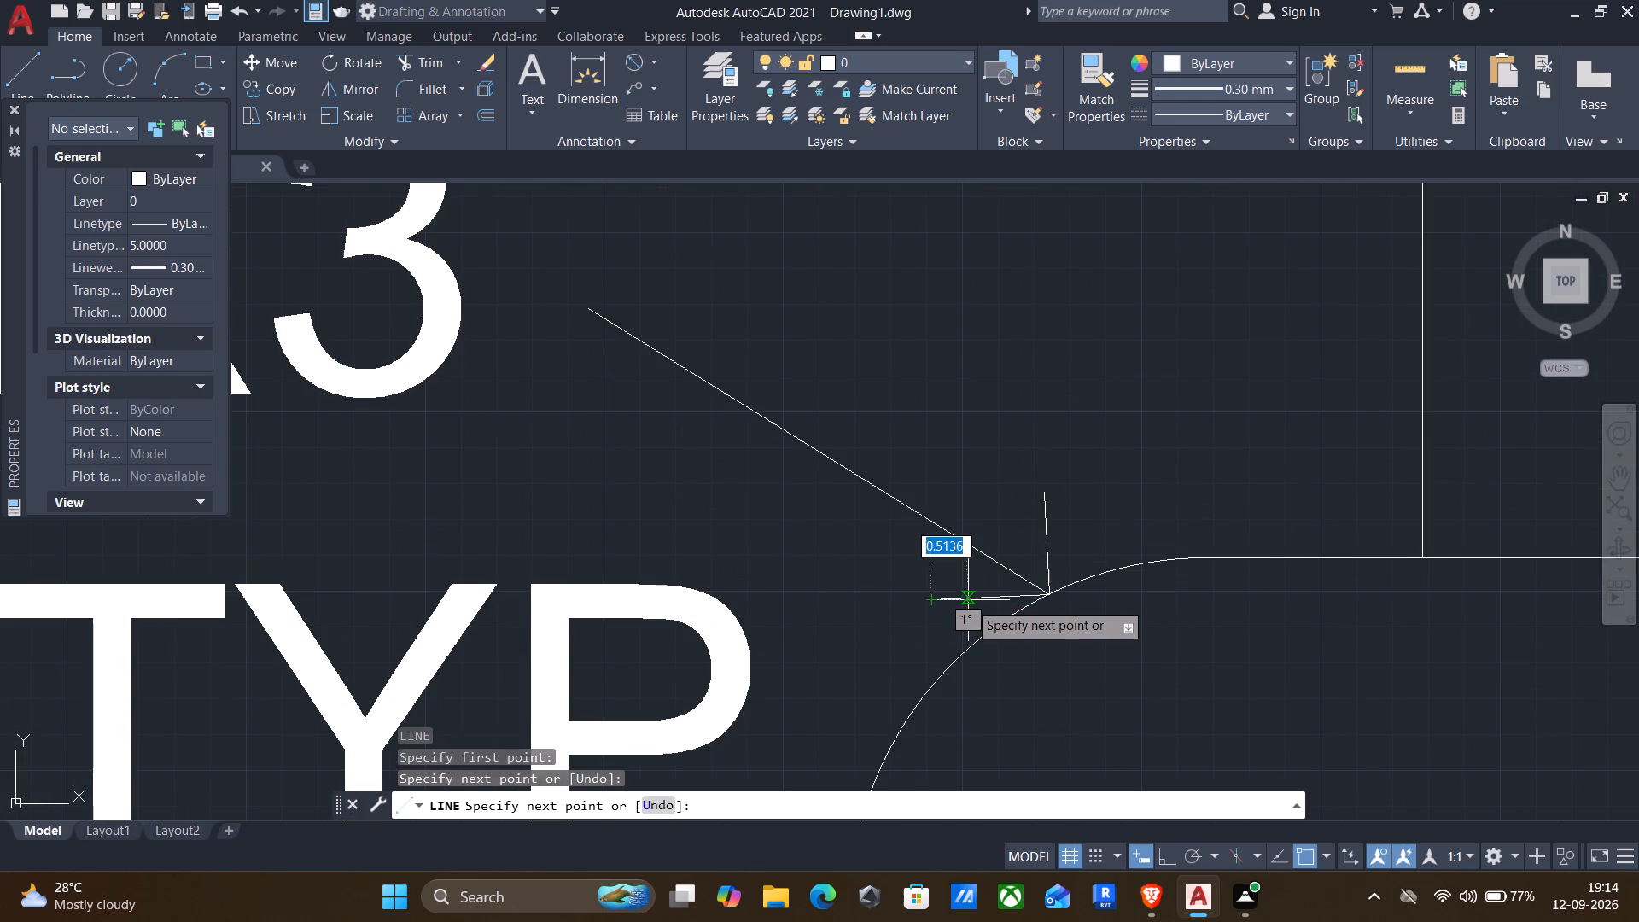
key(Return)
Add a radius dimension to the small rounded top of the curved rib's inner outline, with its text above and left of the rib.
scroll(1102, 430, down, 3)
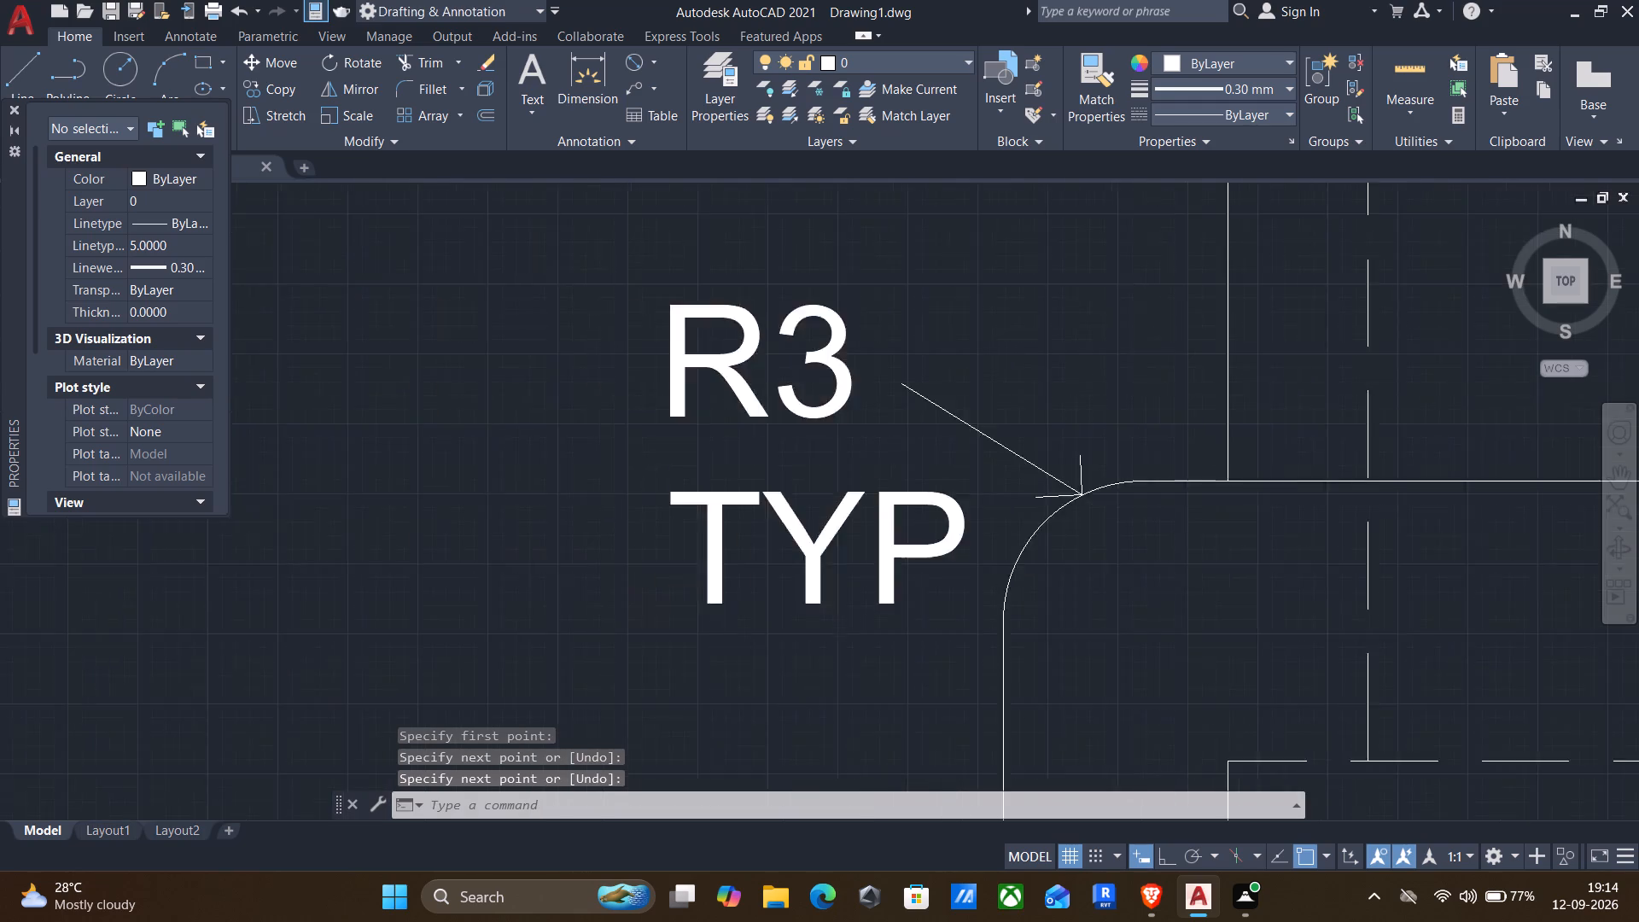
middle_drag(1073, 519, 787, 465)
middle_drag(890, 586, 814, 596)
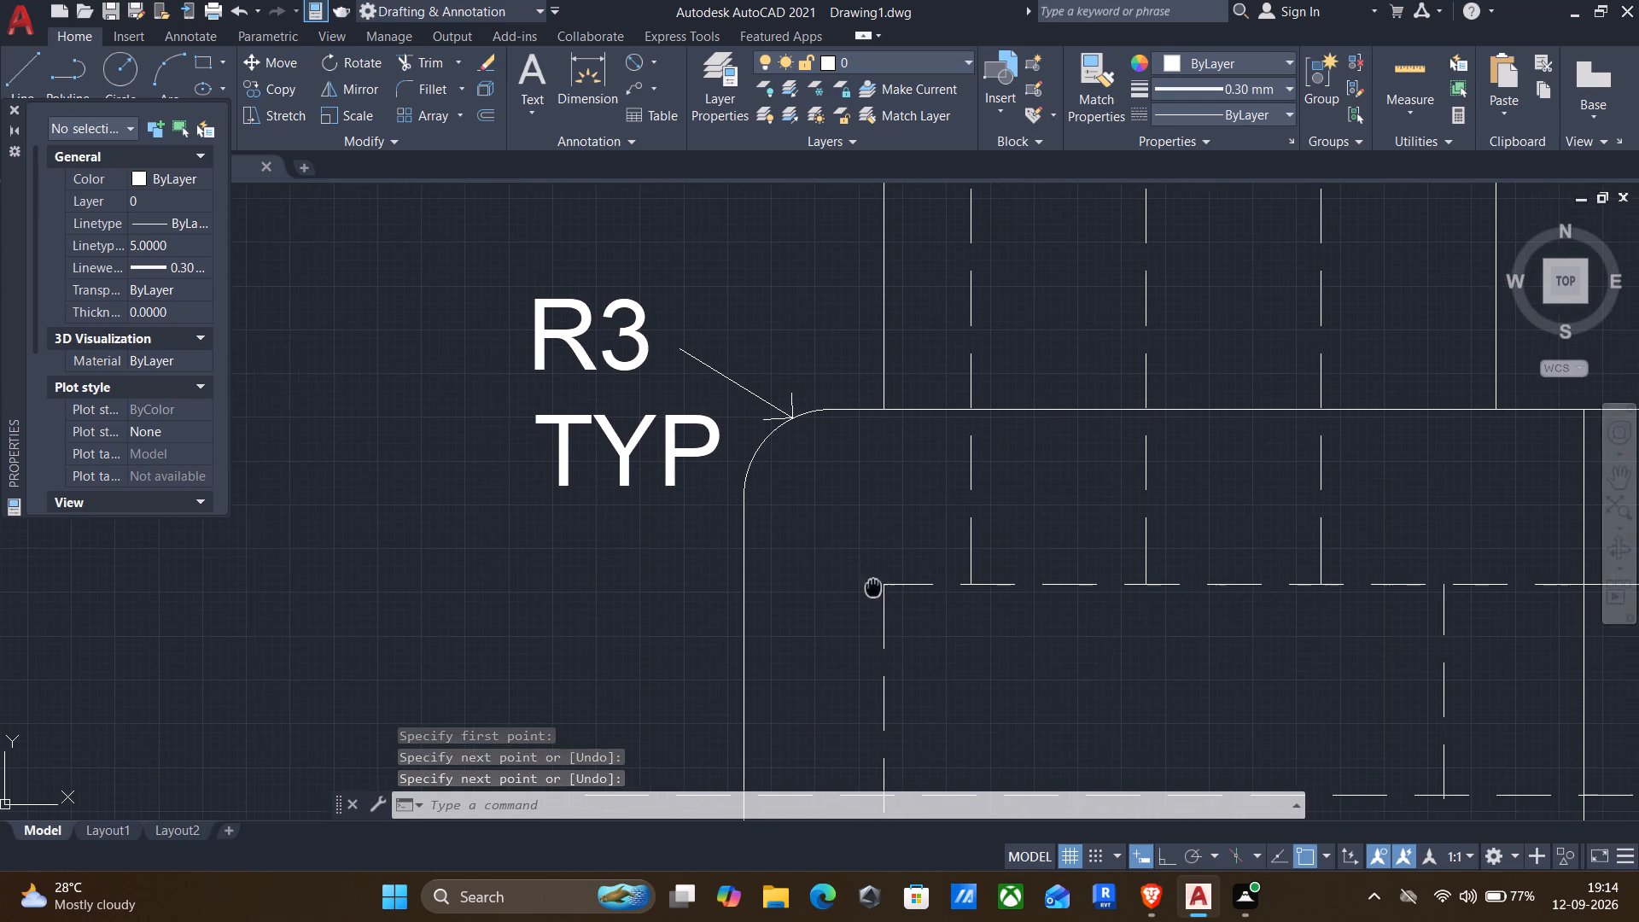
middle_drag(814, 596, 847, 581)
scroll(878, 533, down, 1)
middle_drag(901, 646, 1061, 382)
scroll(1063, 380, down, 1)
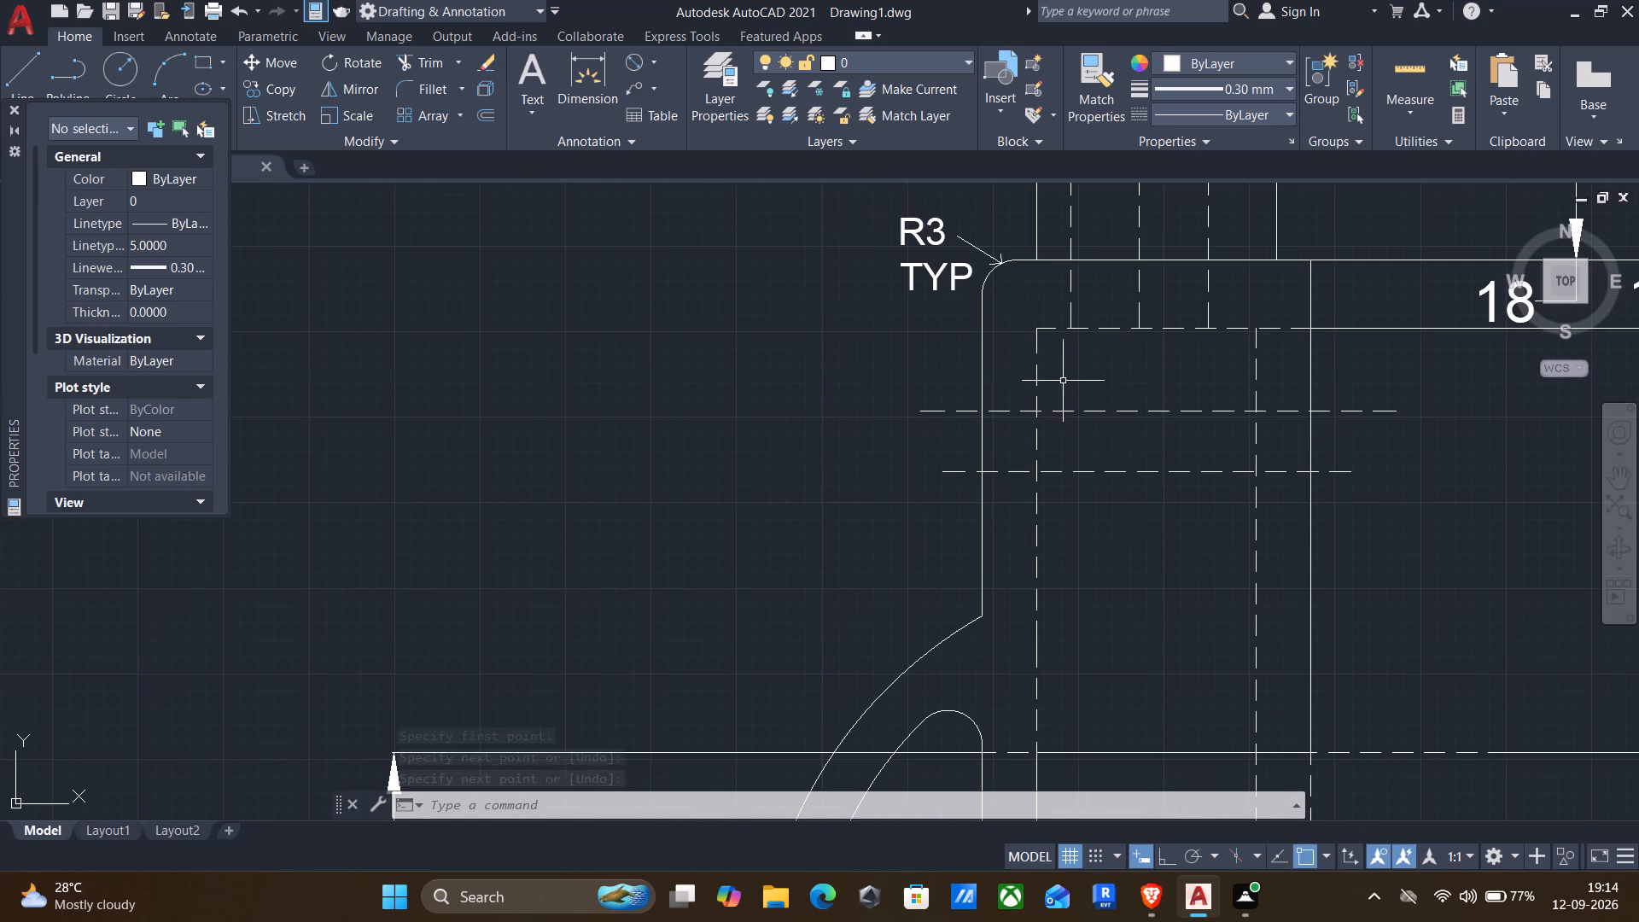
click(659, 69)
click(691, 270)
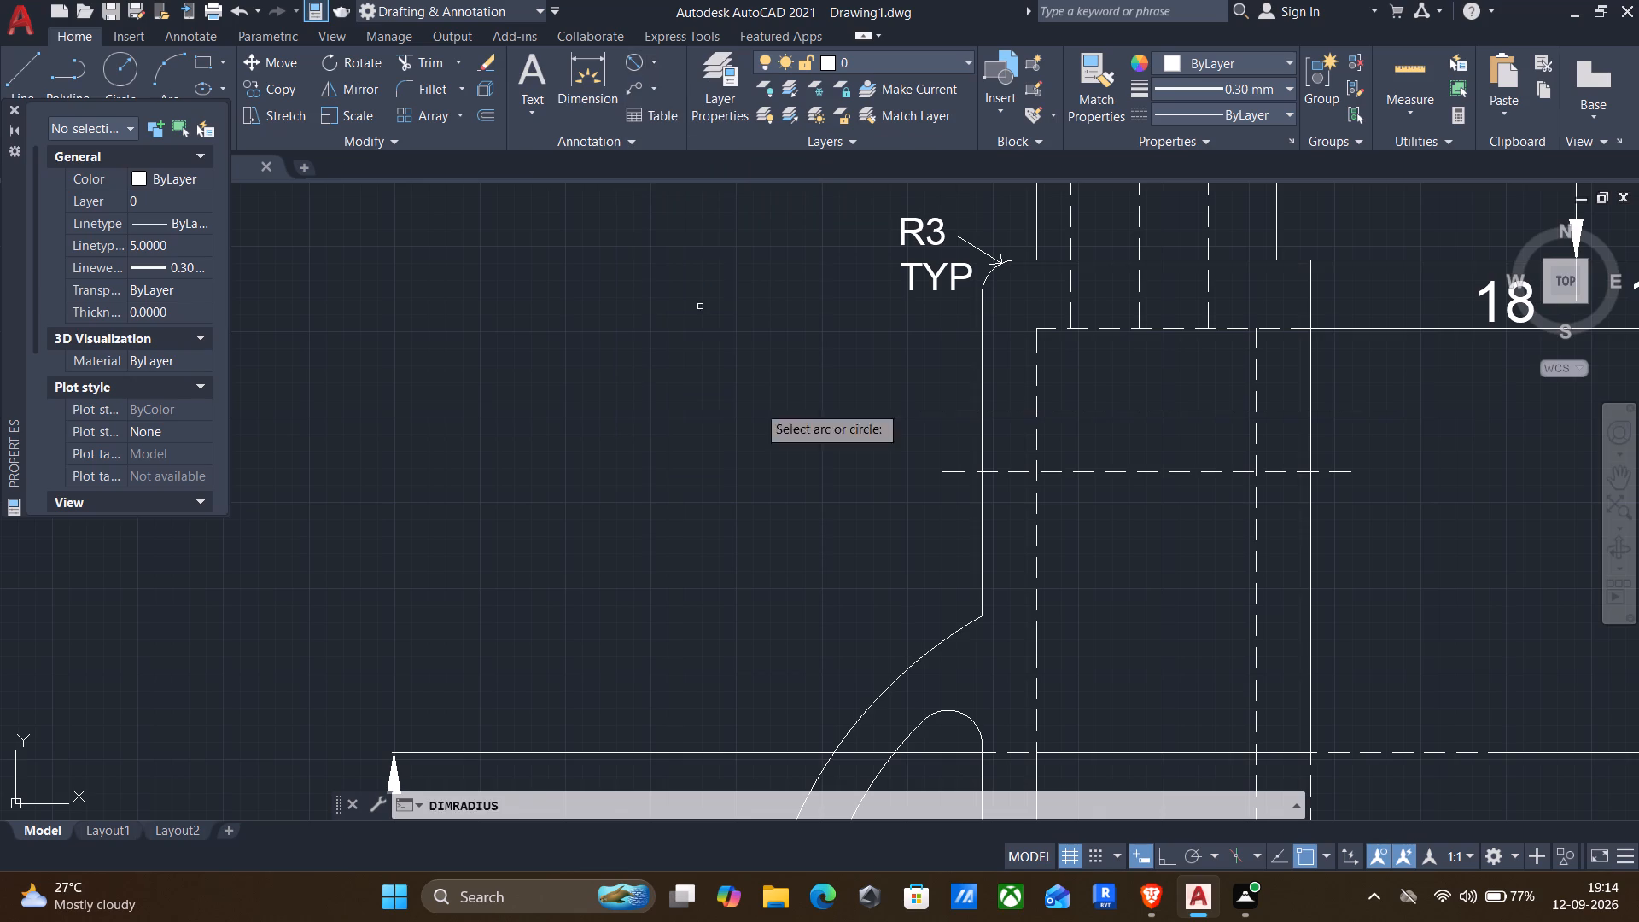
middle_drag(902, 584, 970, 413)
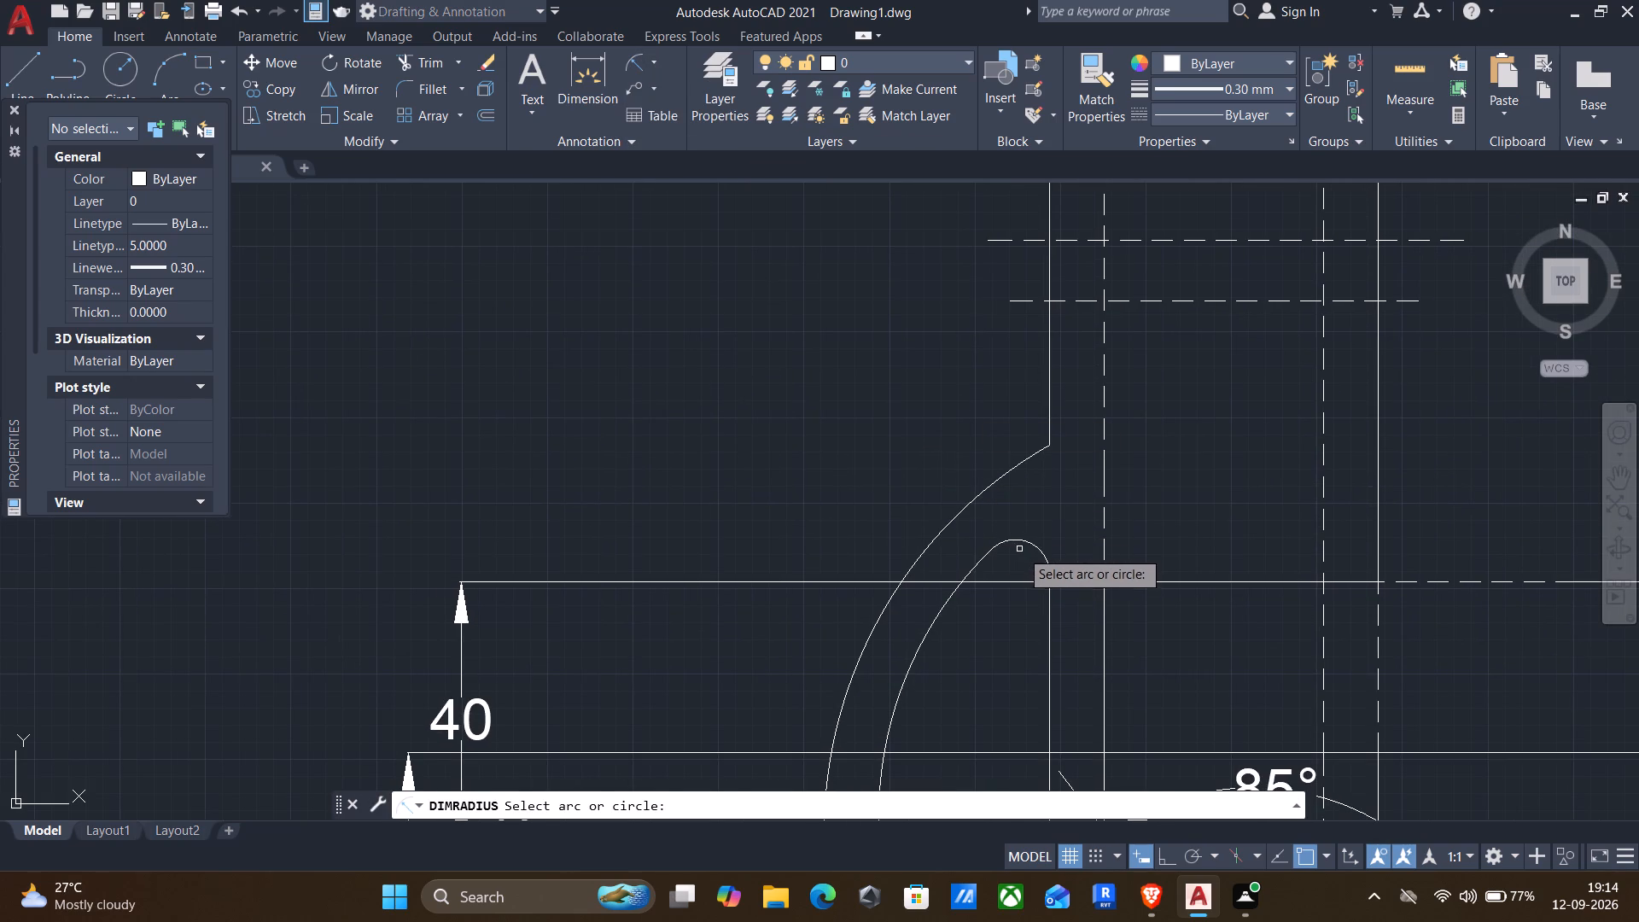
click(1038, 551)
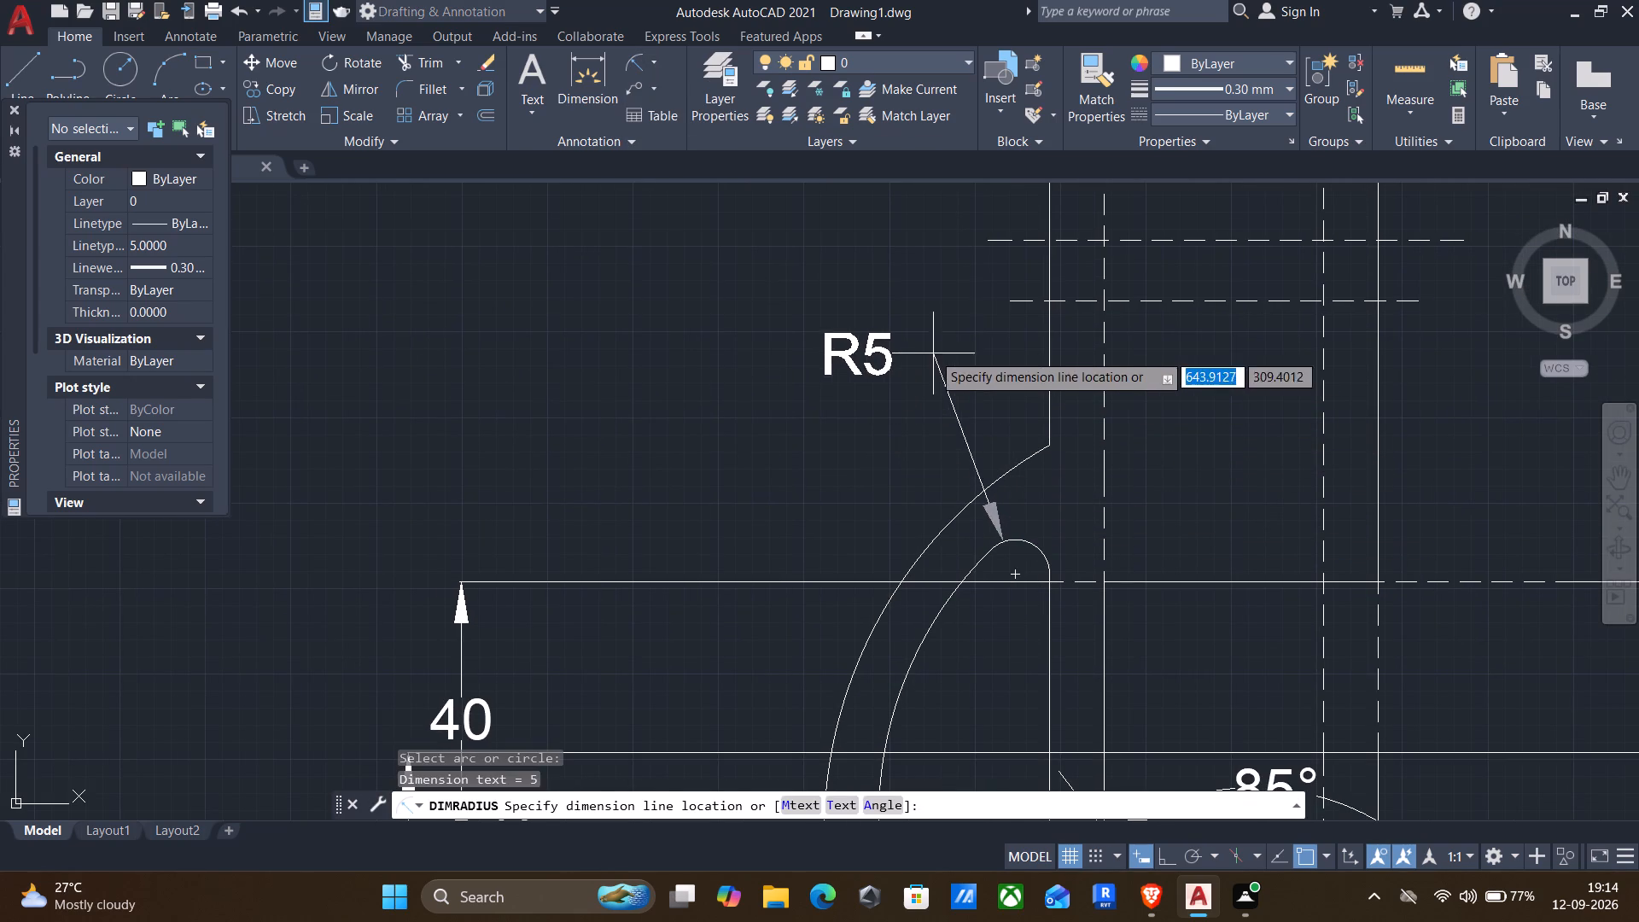
click(843, 266)
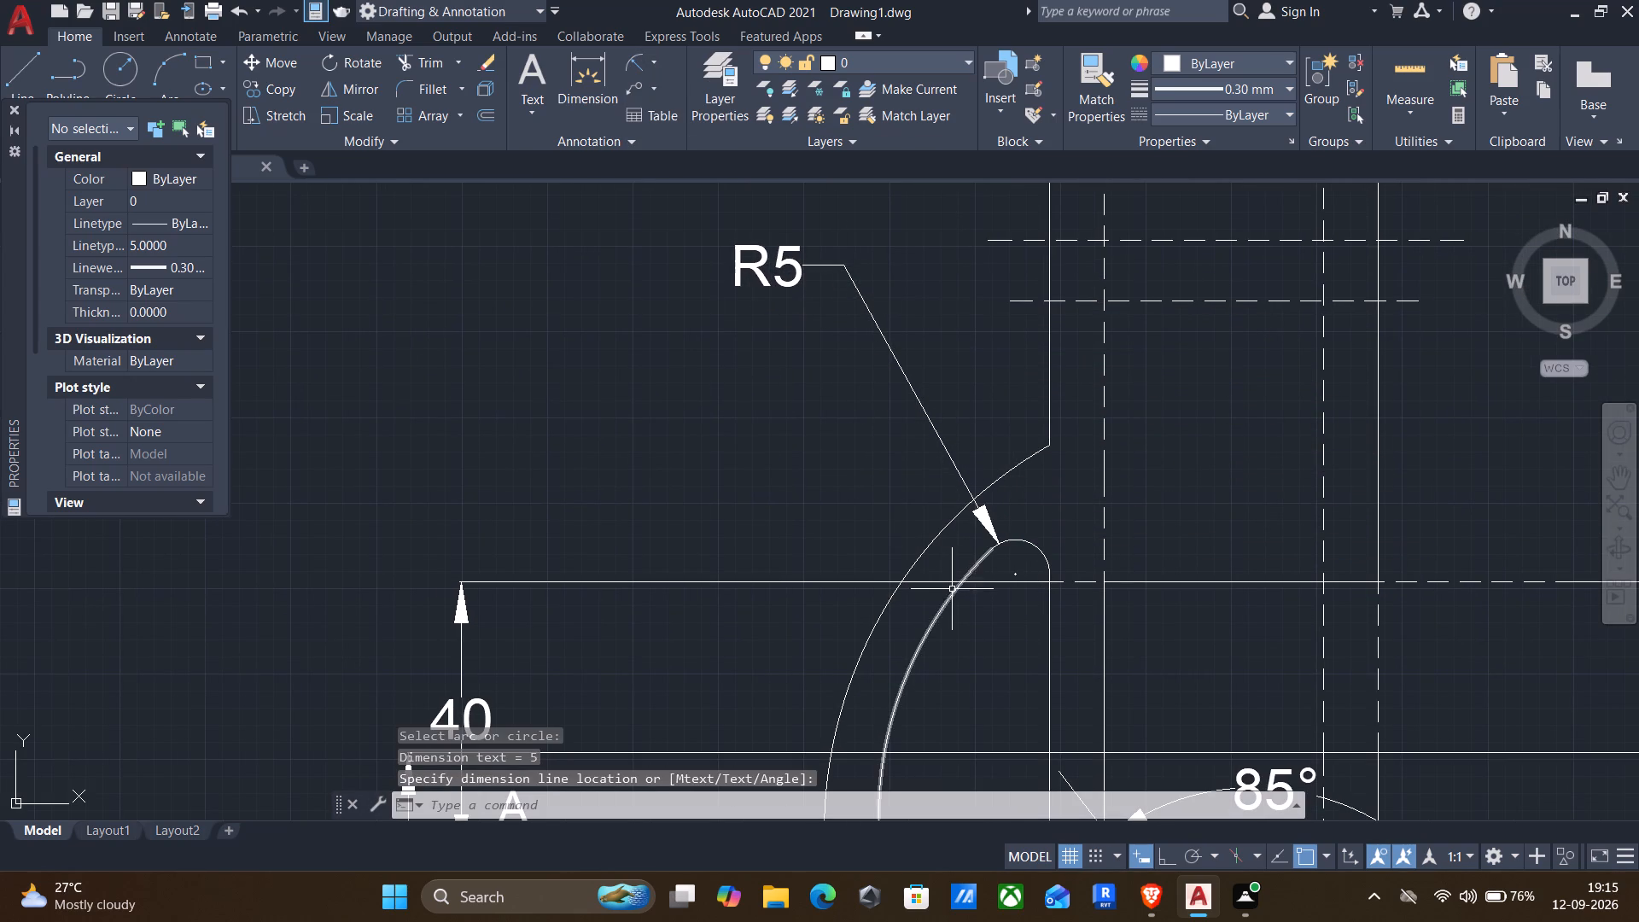
Add radius dimensions to the curved rib's outer and inner large arcs, placing both texts to the upper left of the rib.
key(Return)
click(916, 551)
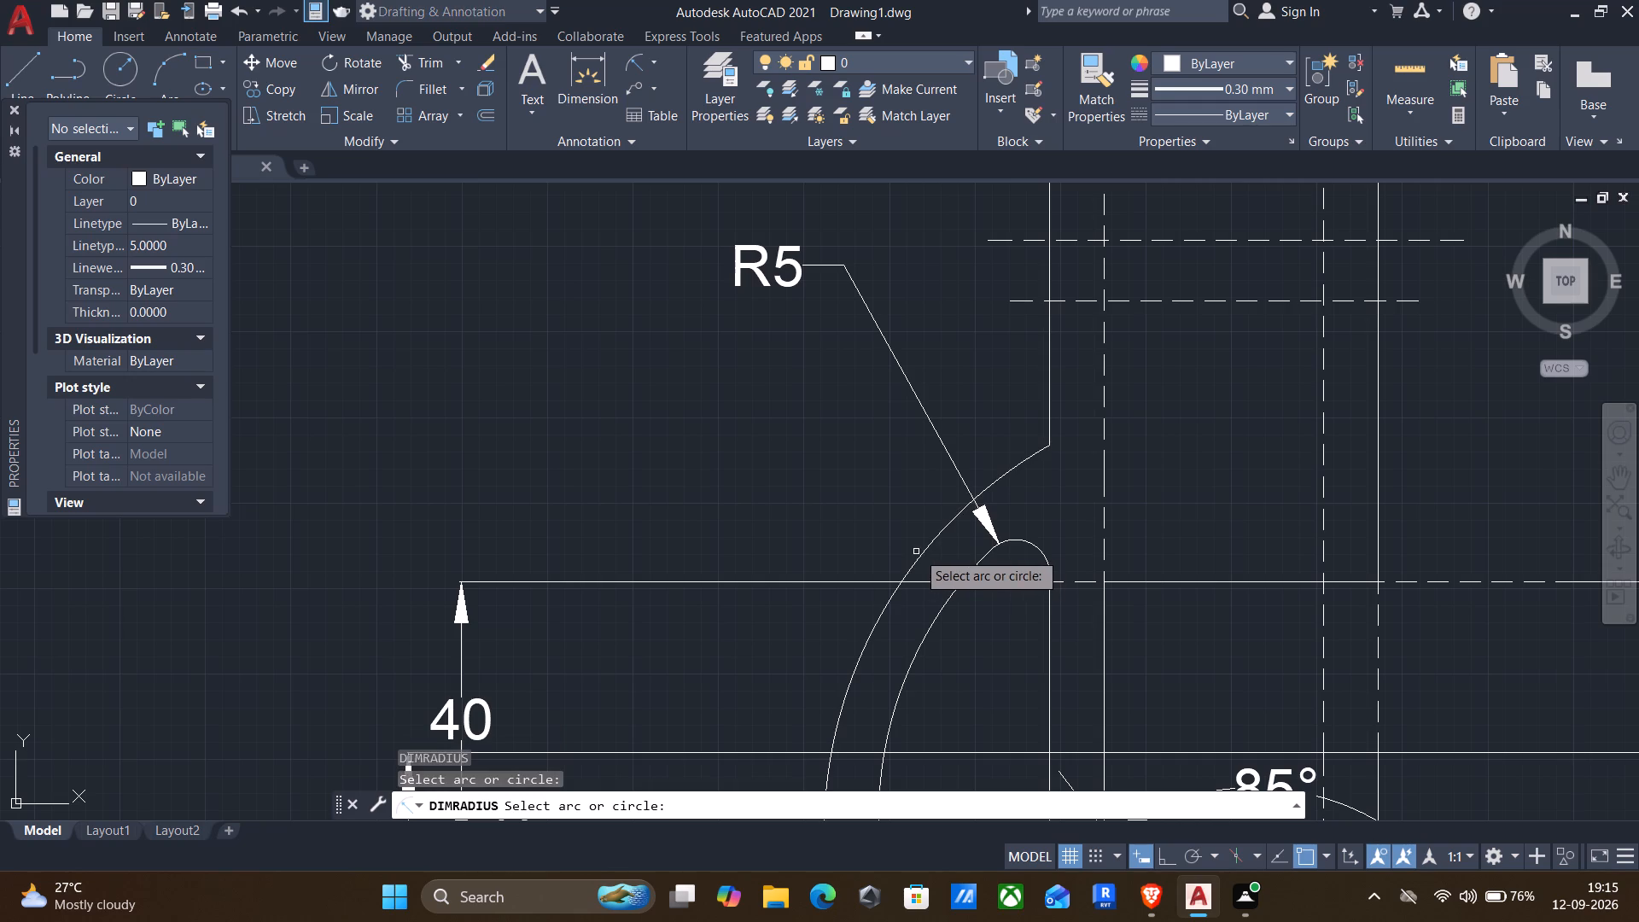
click(924, 551)
click(642, 364)
key(Return)
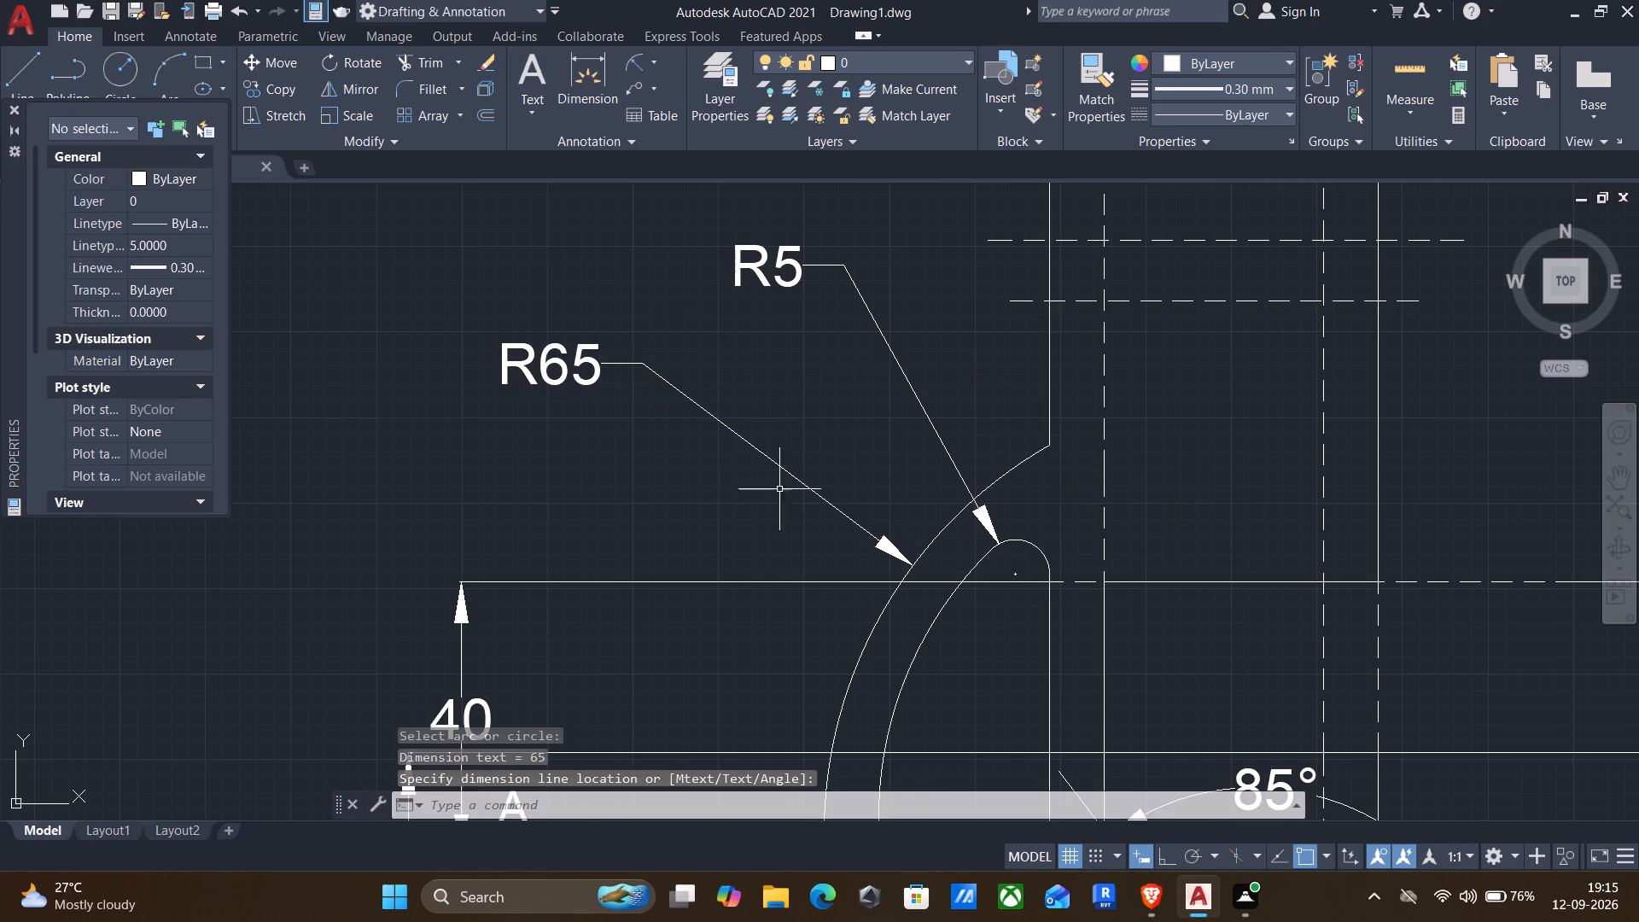
click(957, 585)
click(702, 296)
Delete the stray "A" text lying to the left of the lower view.
scroll(744, 419, down, 2)
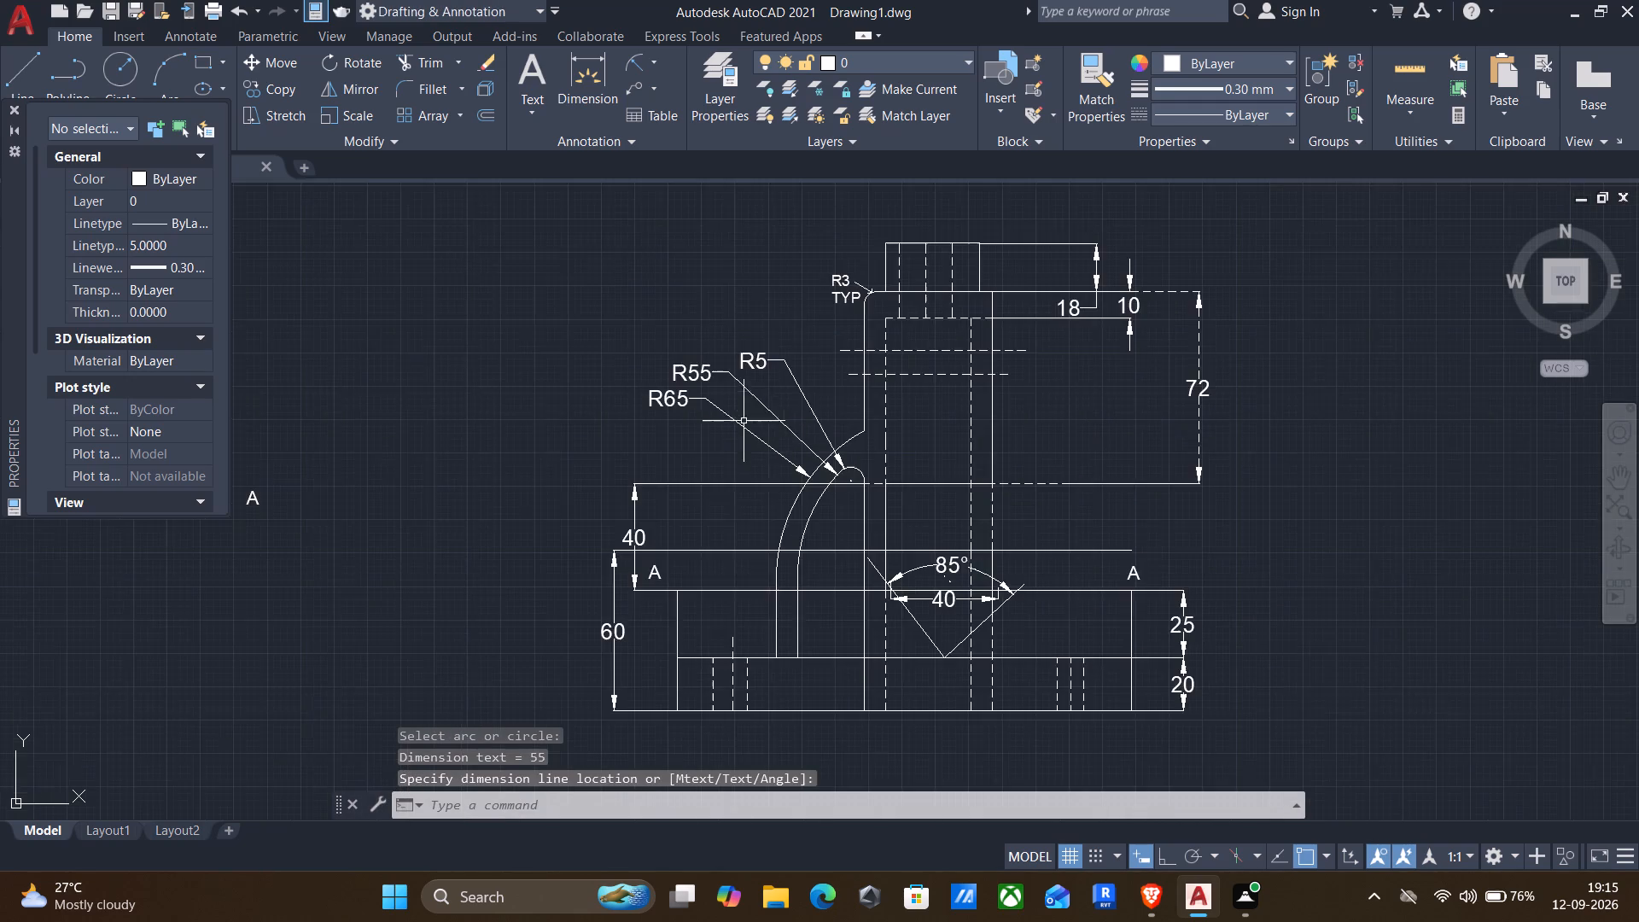
middle_drag(759, 547, 669, 434)
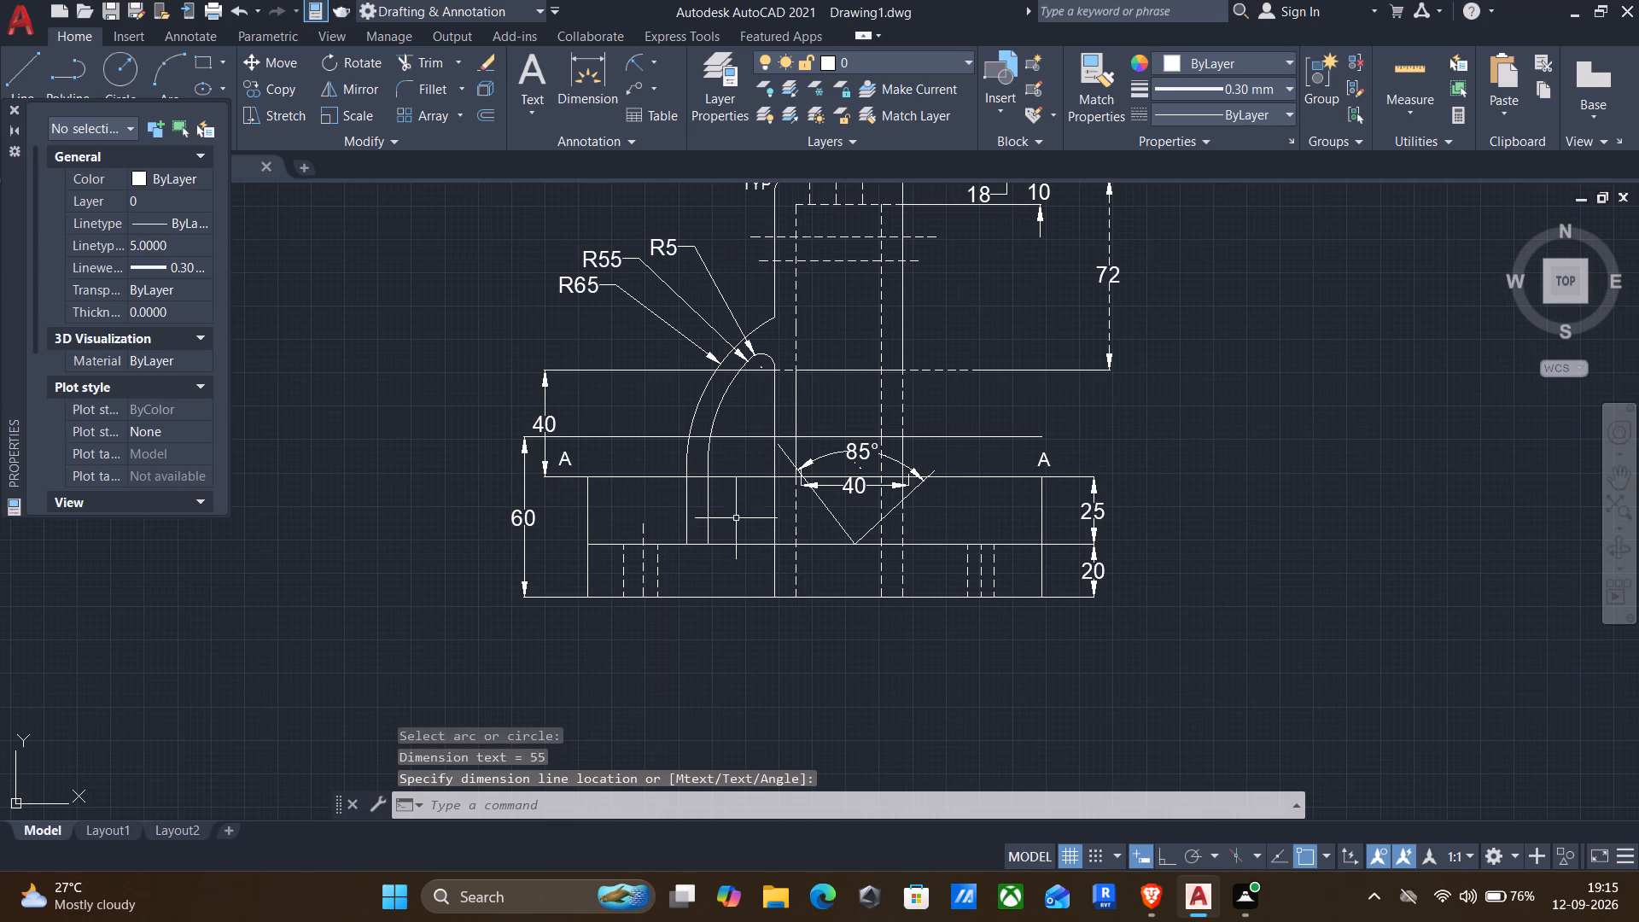
middle_drag(750, 533, 782, 631)
scroll(810, 645, down, 1)
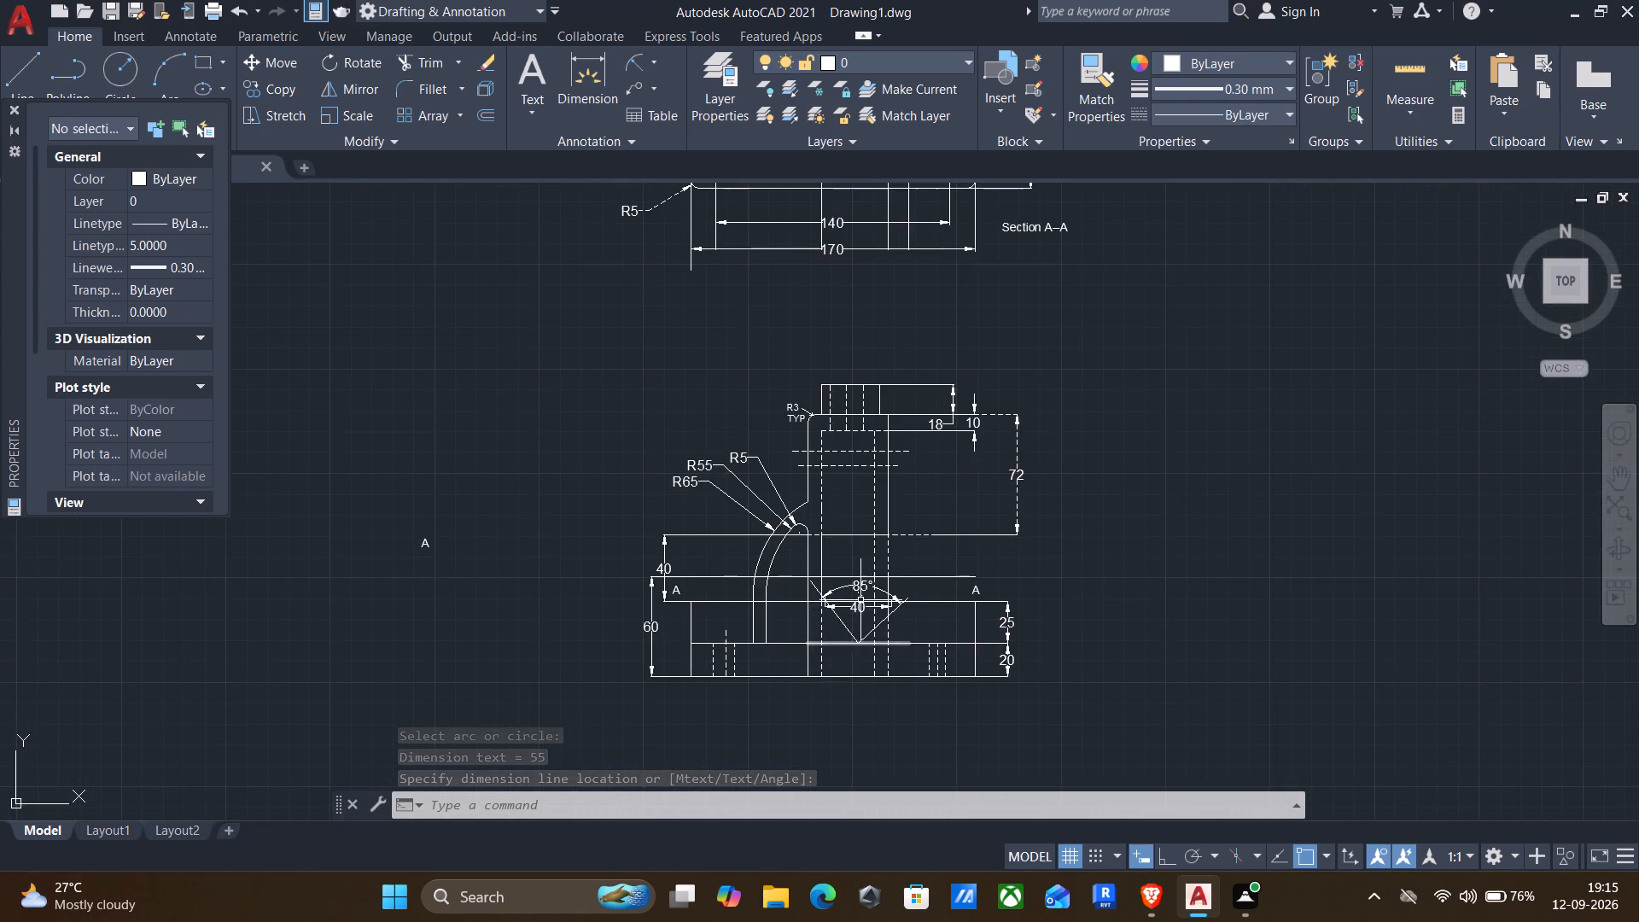
middle_drag(861, 599, 749, 617)
drag(437, 624, 375, 586)
drag(237, 530, 241, 530)
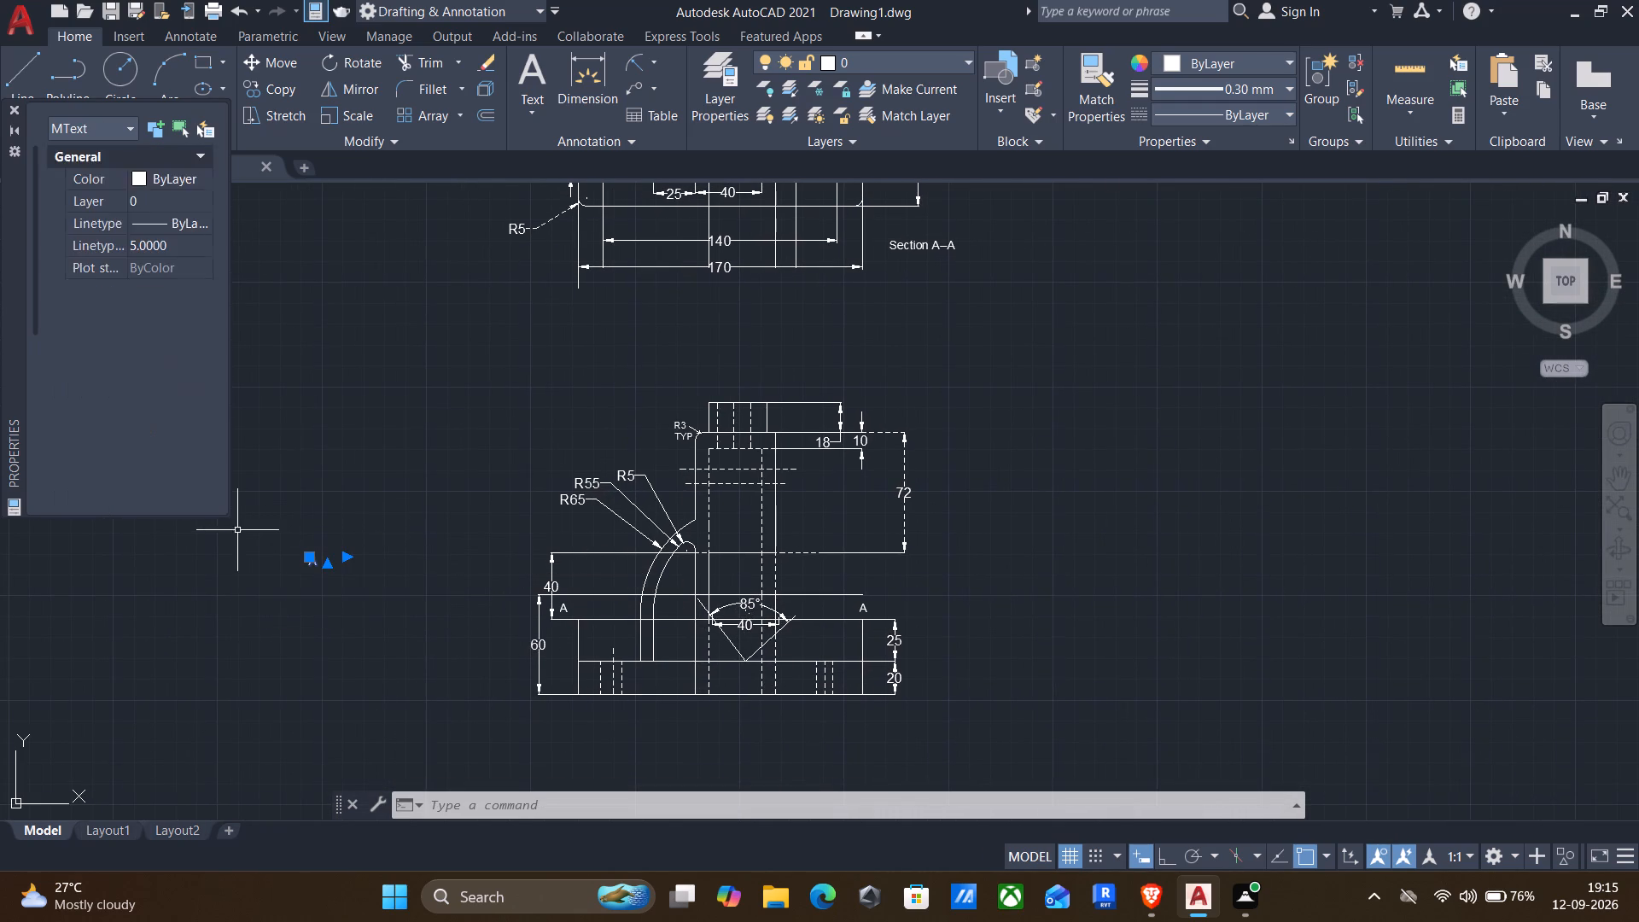
drag(241, 530, 263, 534)
key(Delete)
With Ortho on, draw a long horizontal baseline extending right from the lower end of the base's 20 dimension.
scroll(481, 564, down, 1)
middle_drag(761, 517, 681, 530)
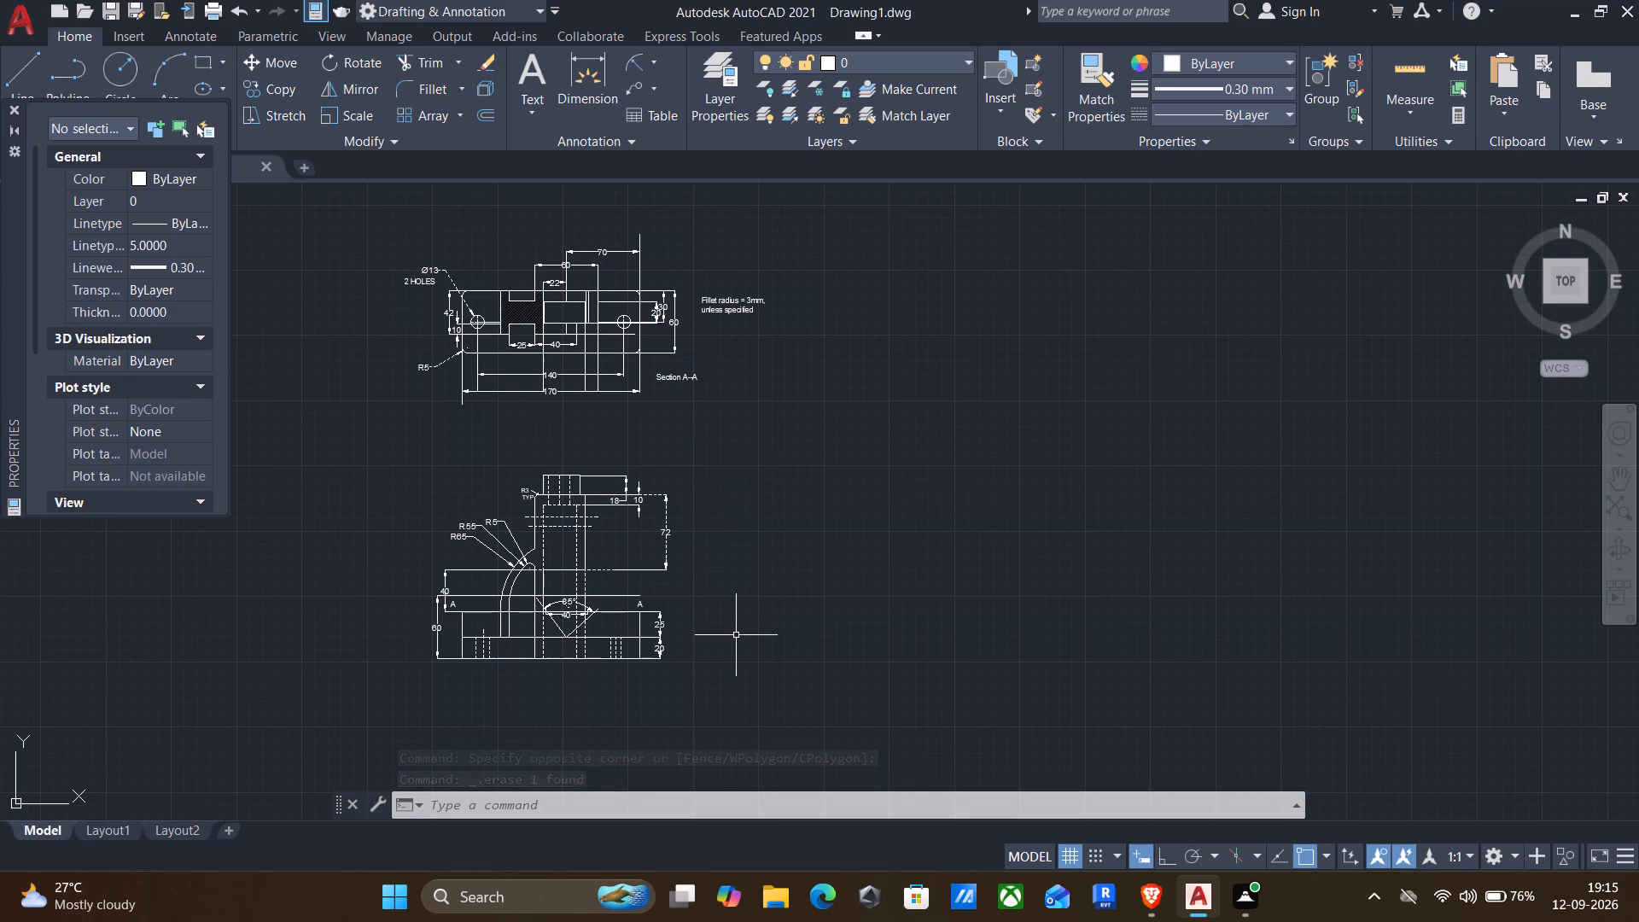
middle_drag(735, 639, 698, 621)
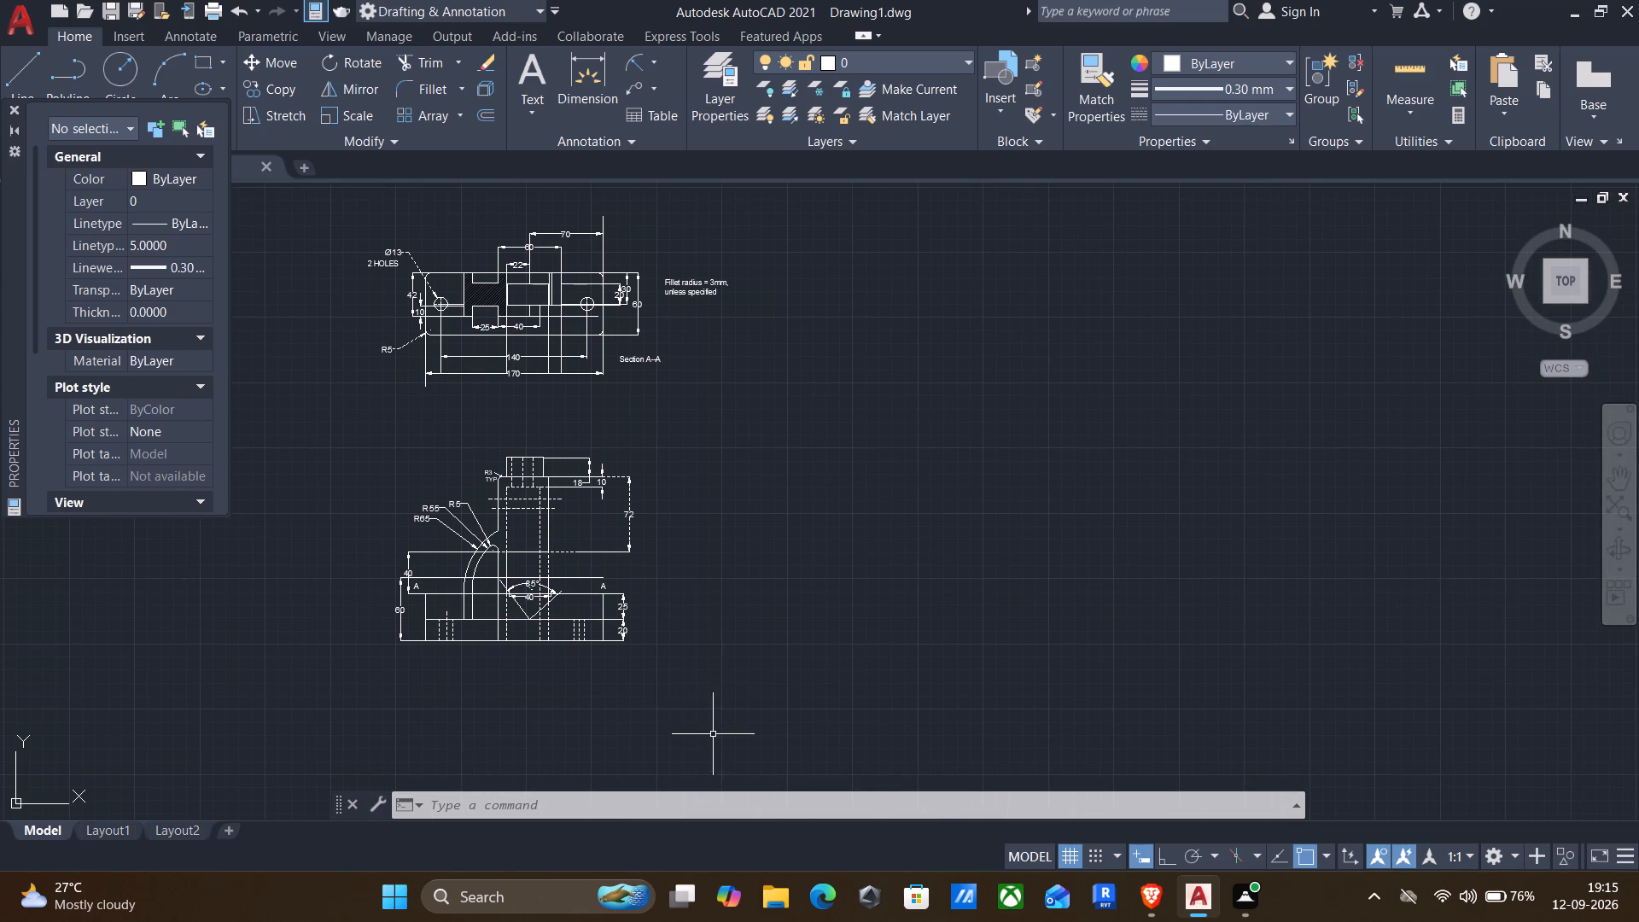
middle_drag(707, 736, 713, 662)
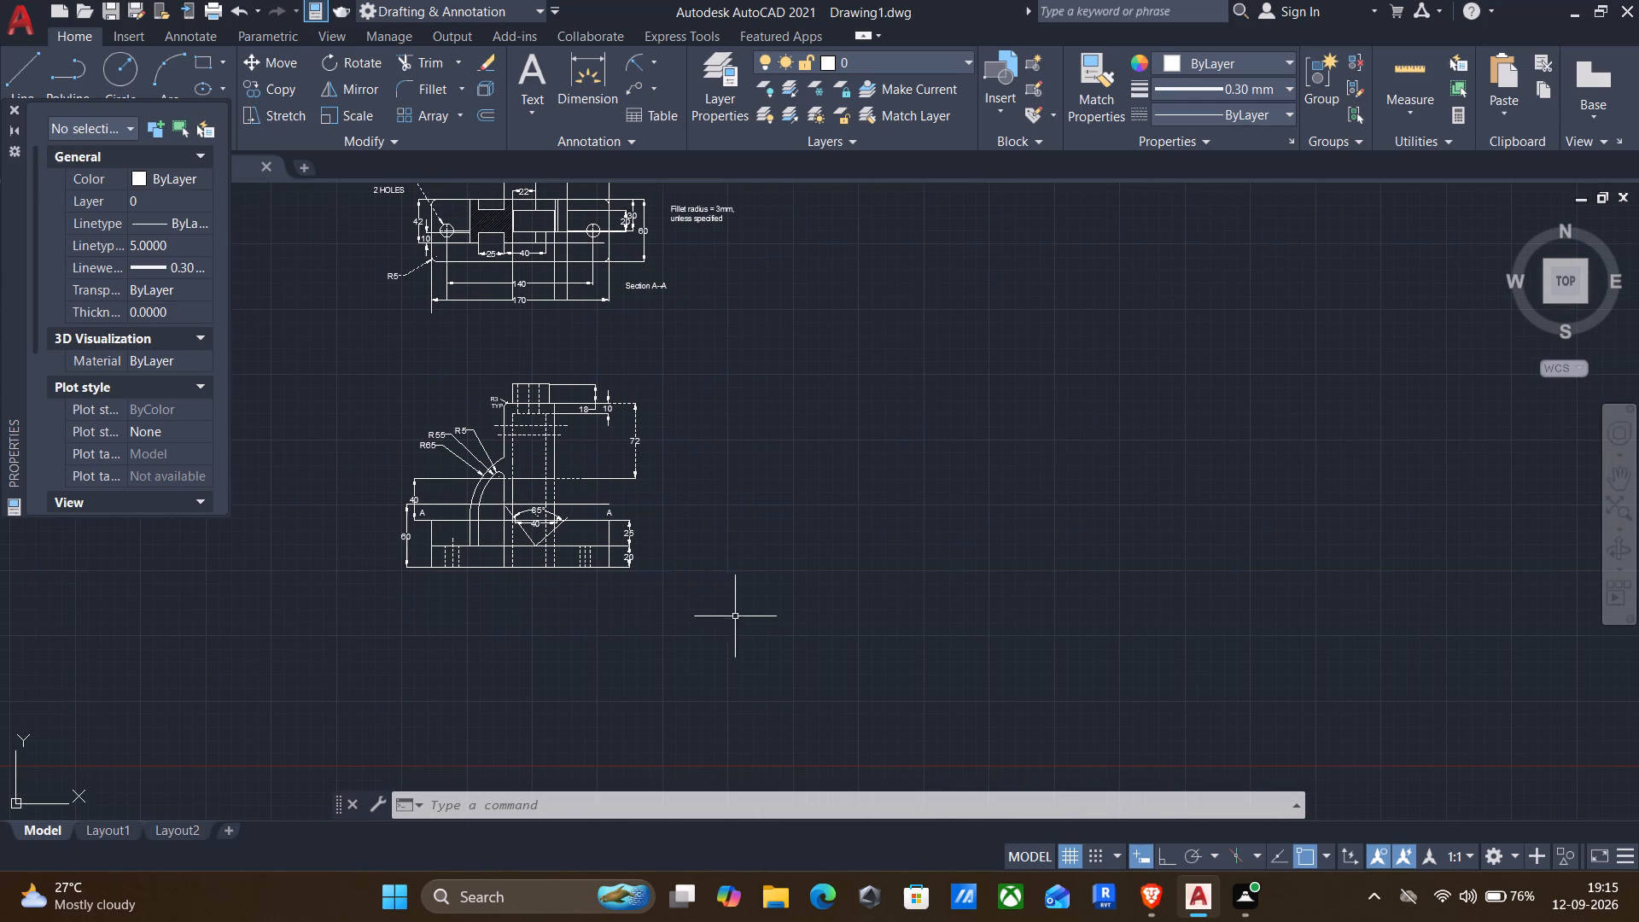
key(l)
key(Return)
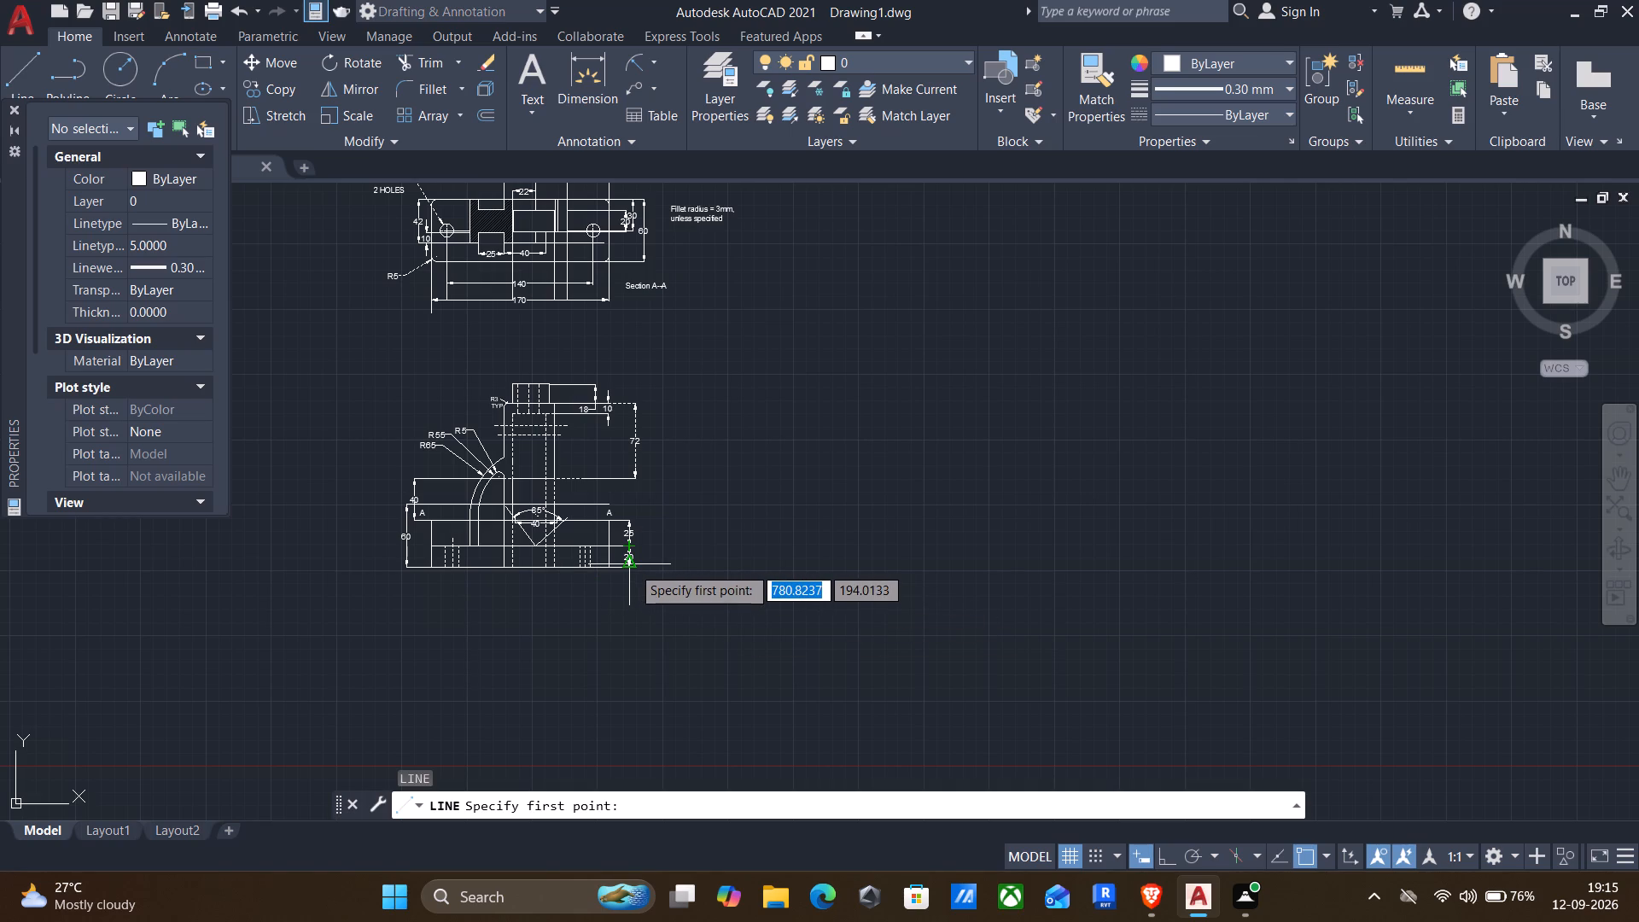
scroll(642, 569, up, 2)
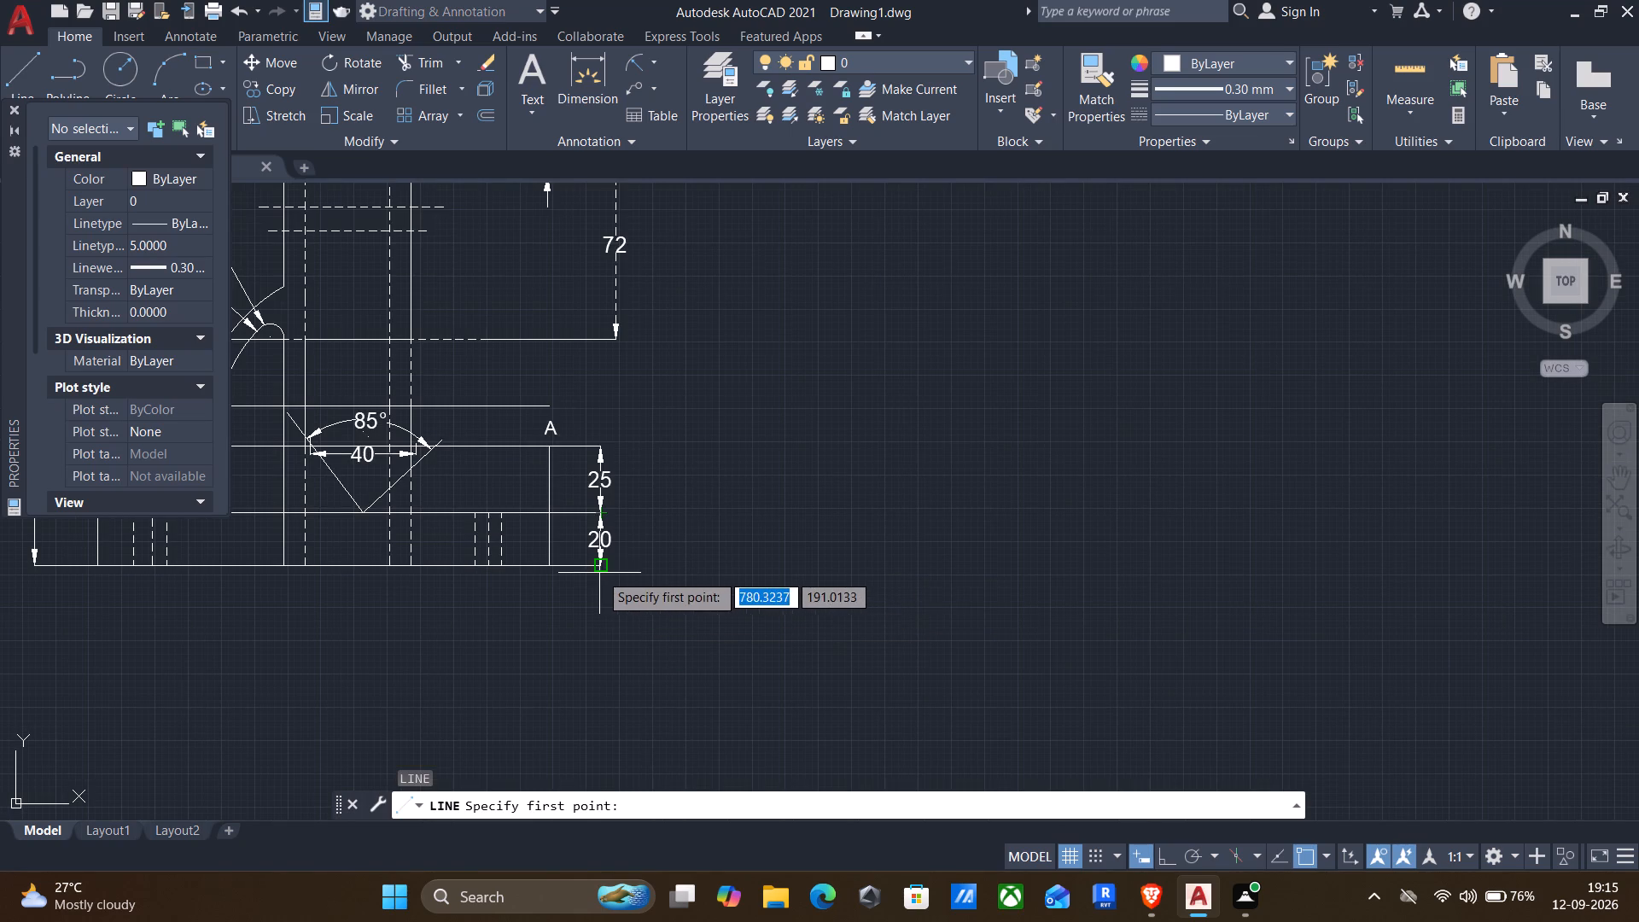
click(599, 573)
key(F8)
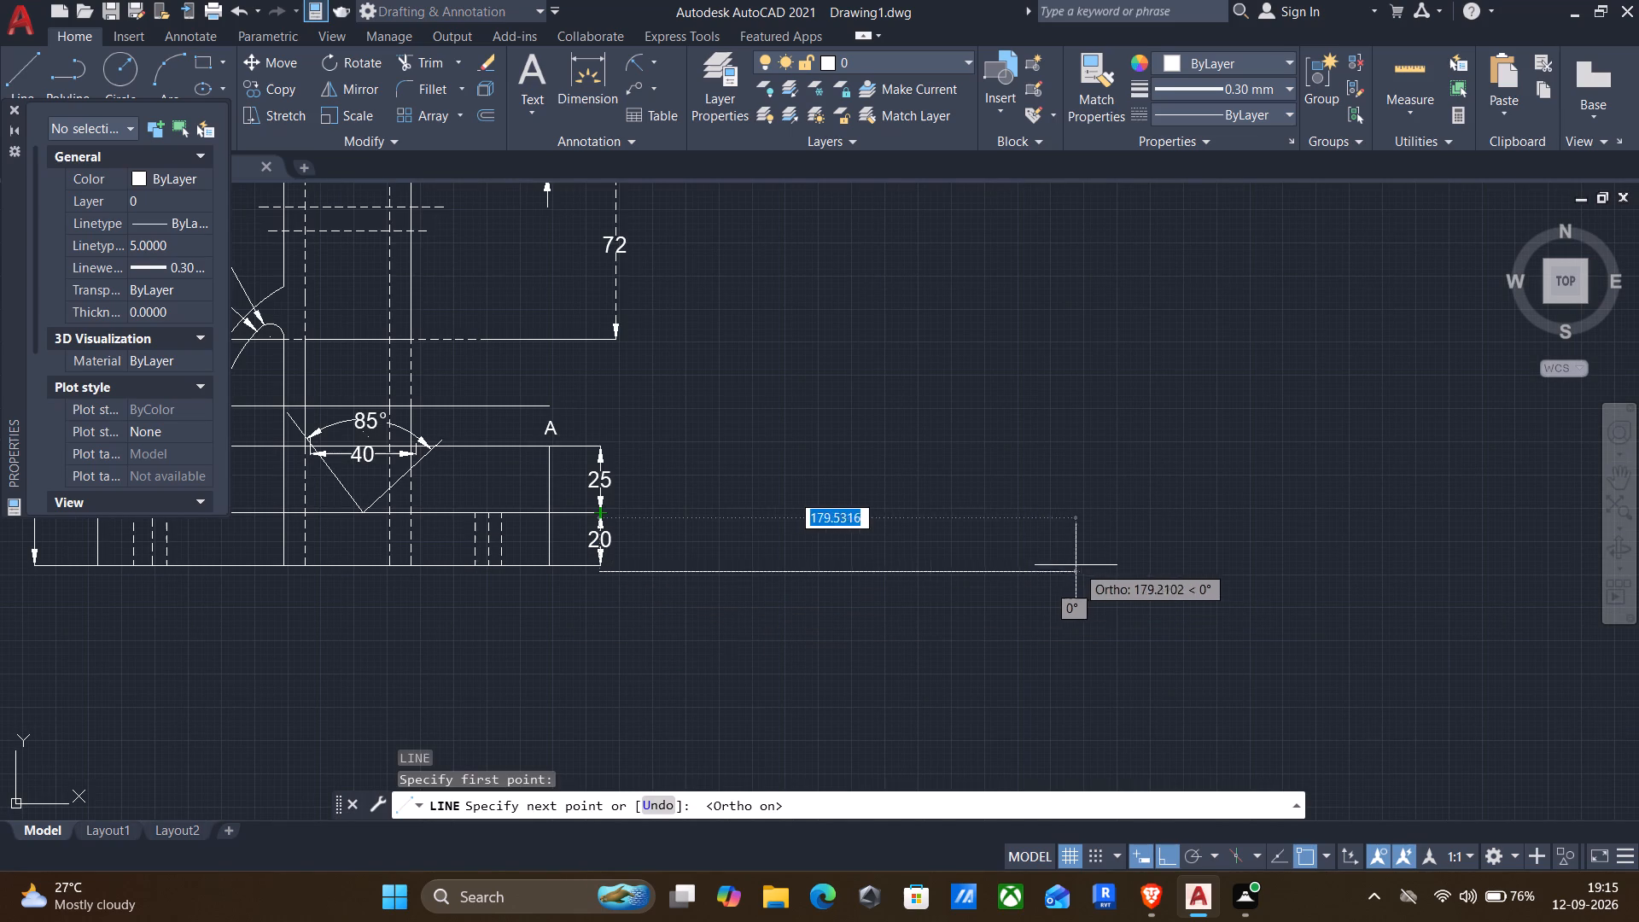
click(1183, 561)
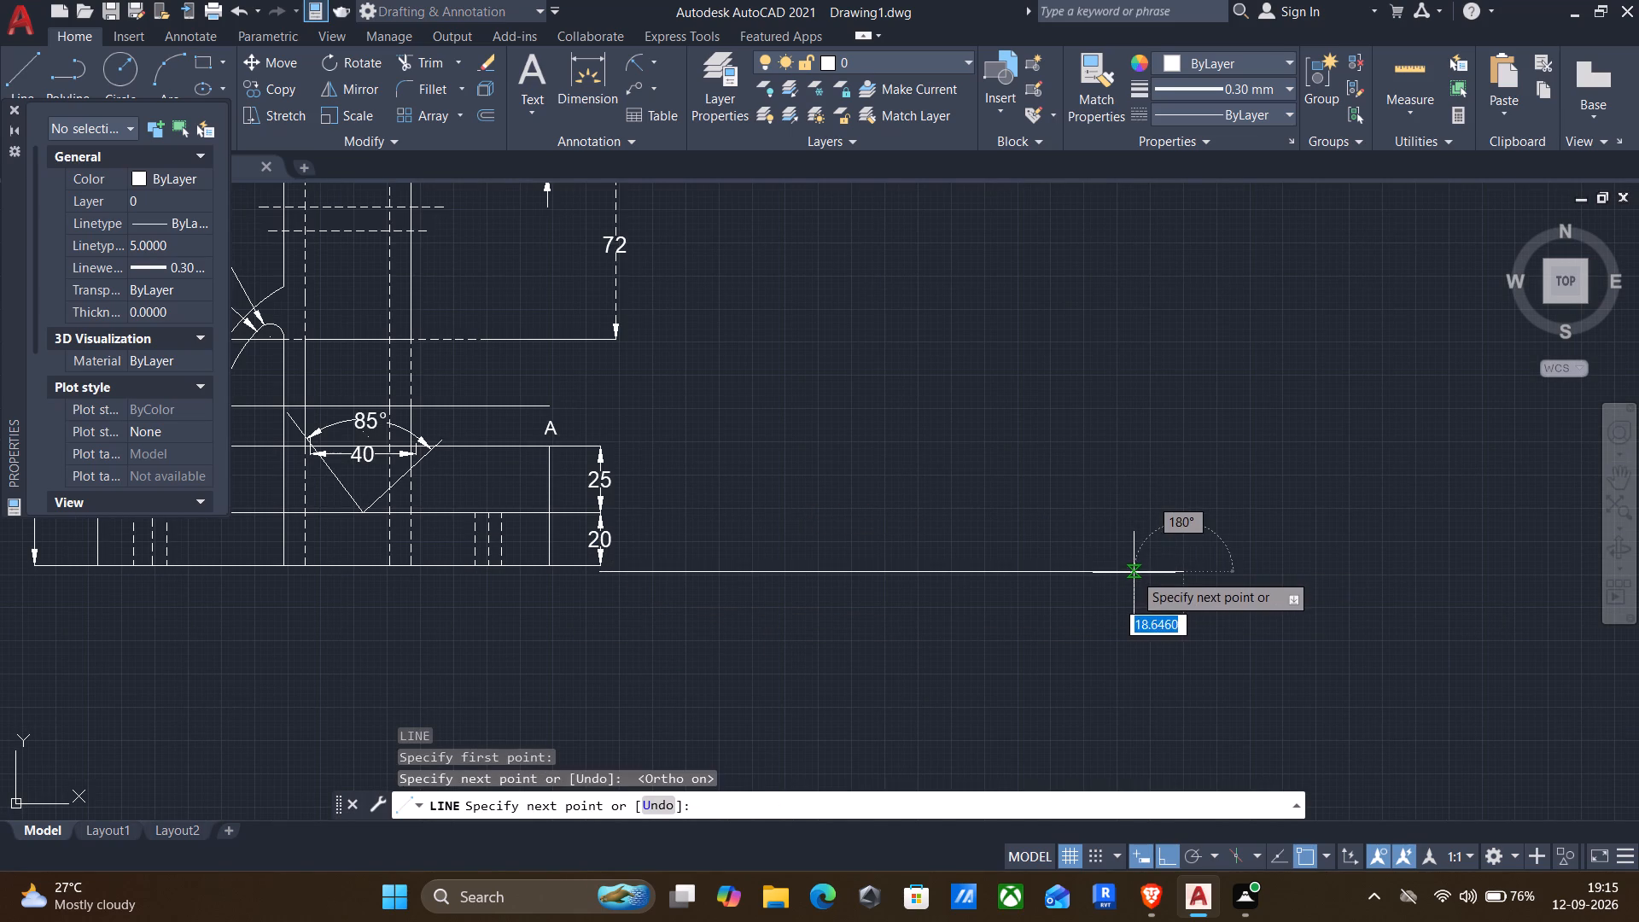
key(Return)
Offset the new baseline upward by 20, and offset the resulting line upward by 25.
key(o)
key(Return)
drag(1017, 577, 1017, 539)
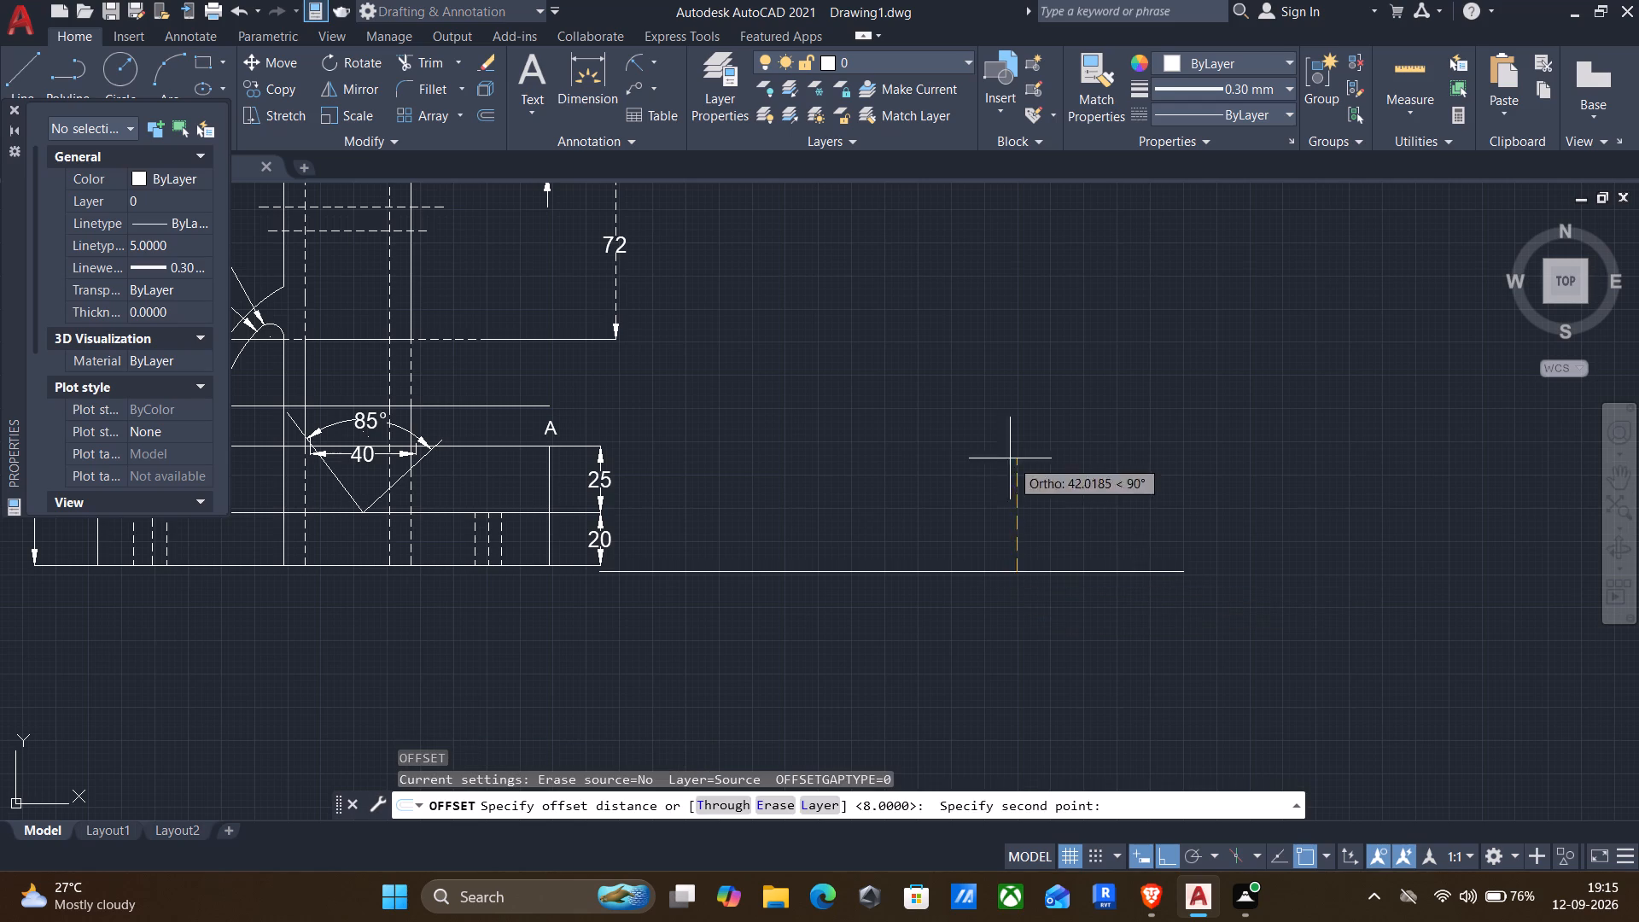
drag(1010, 458, 1007, 478)
click(972, 573)
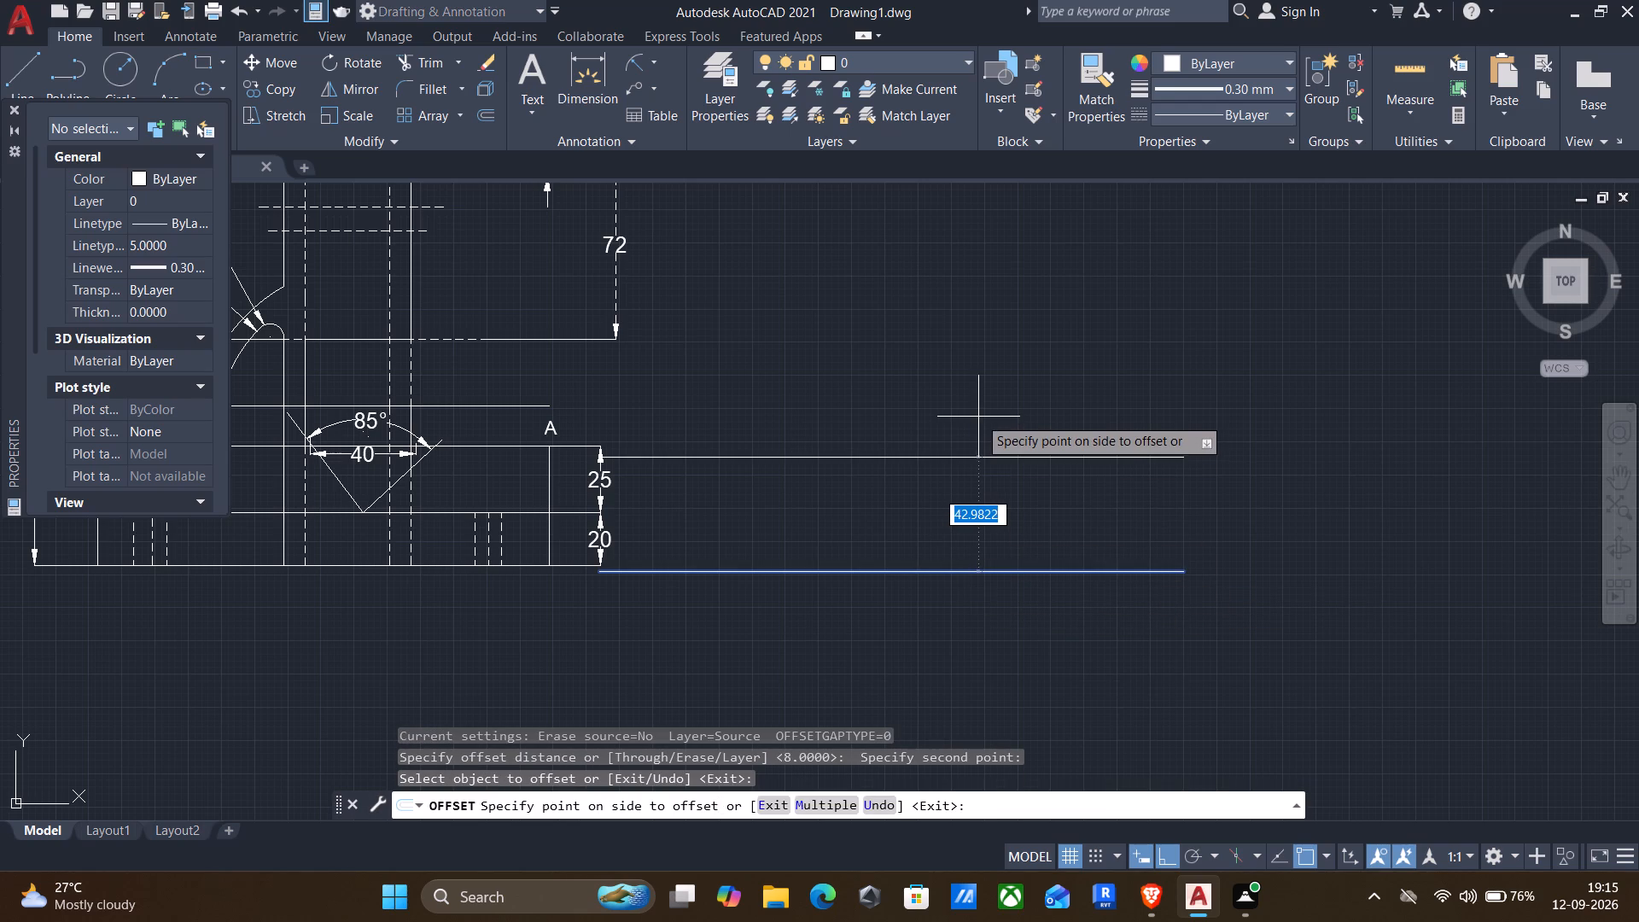
text(20)
key(Return)
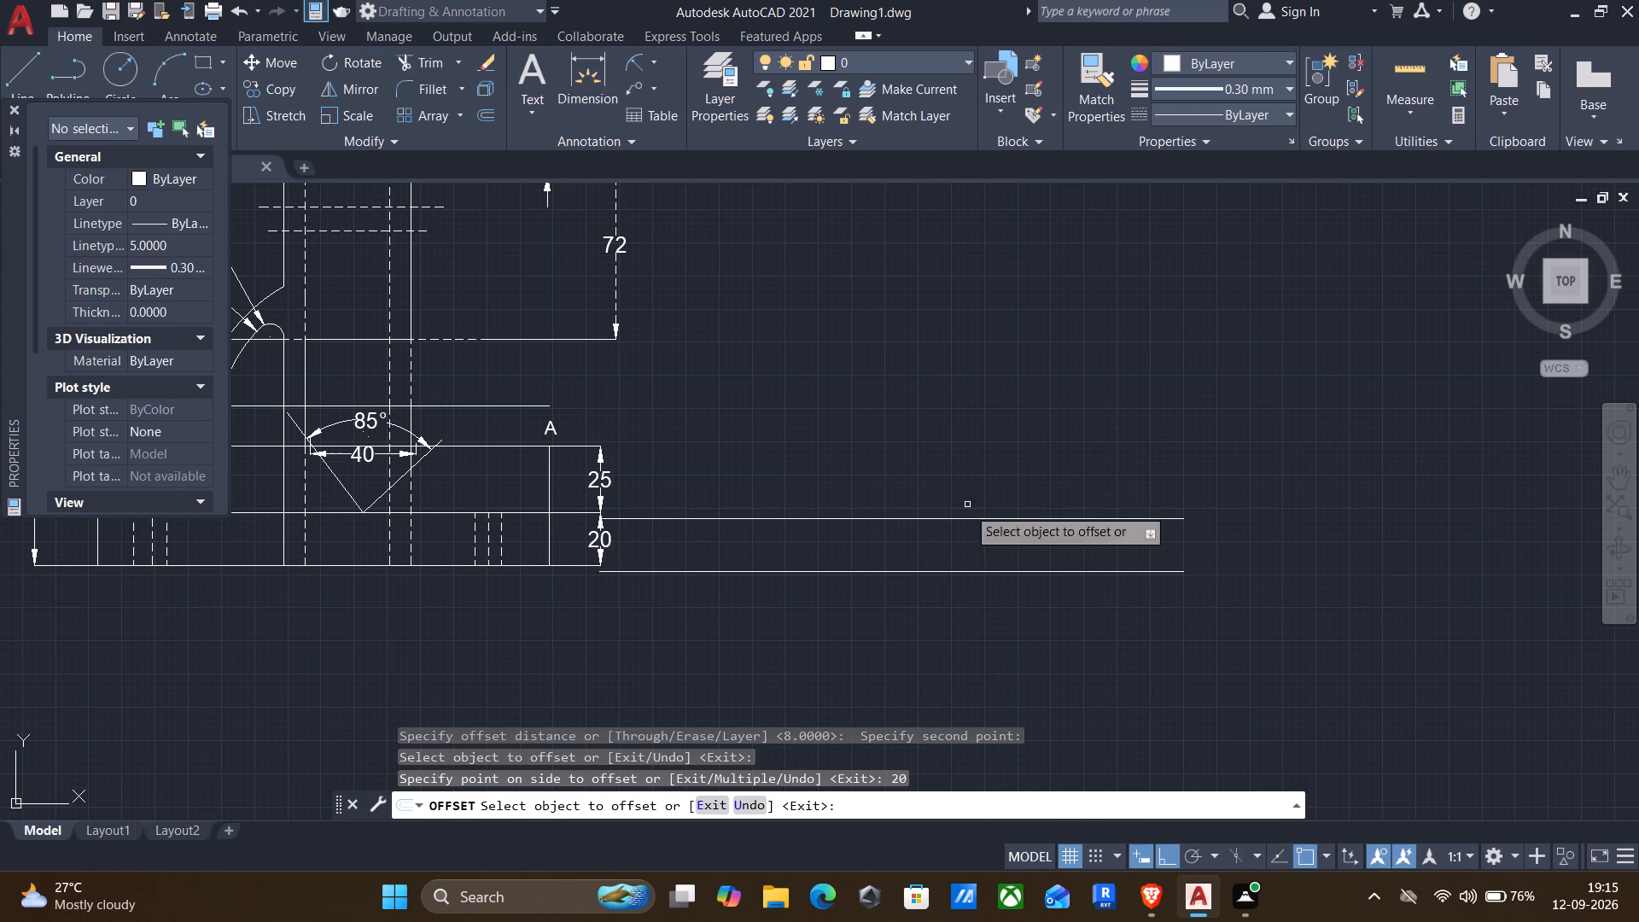
click(980, 519)
text(25)
key(Return)
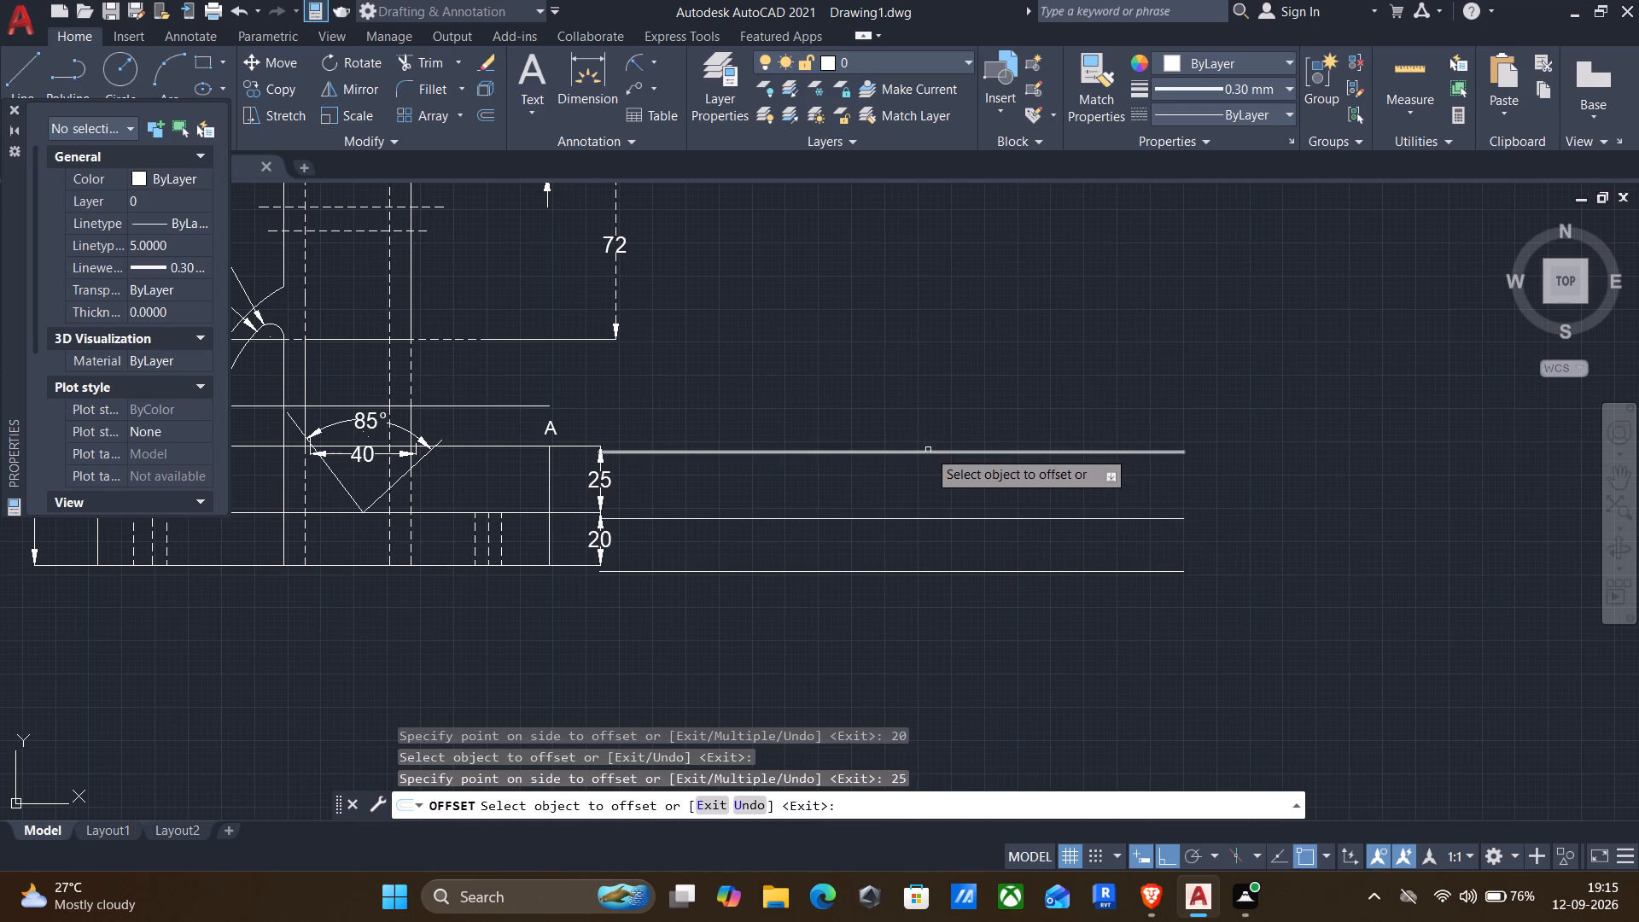
Offset the topmost horizontal line upward by 40, and offset the resulting line upward by 72.
click(928, 451)
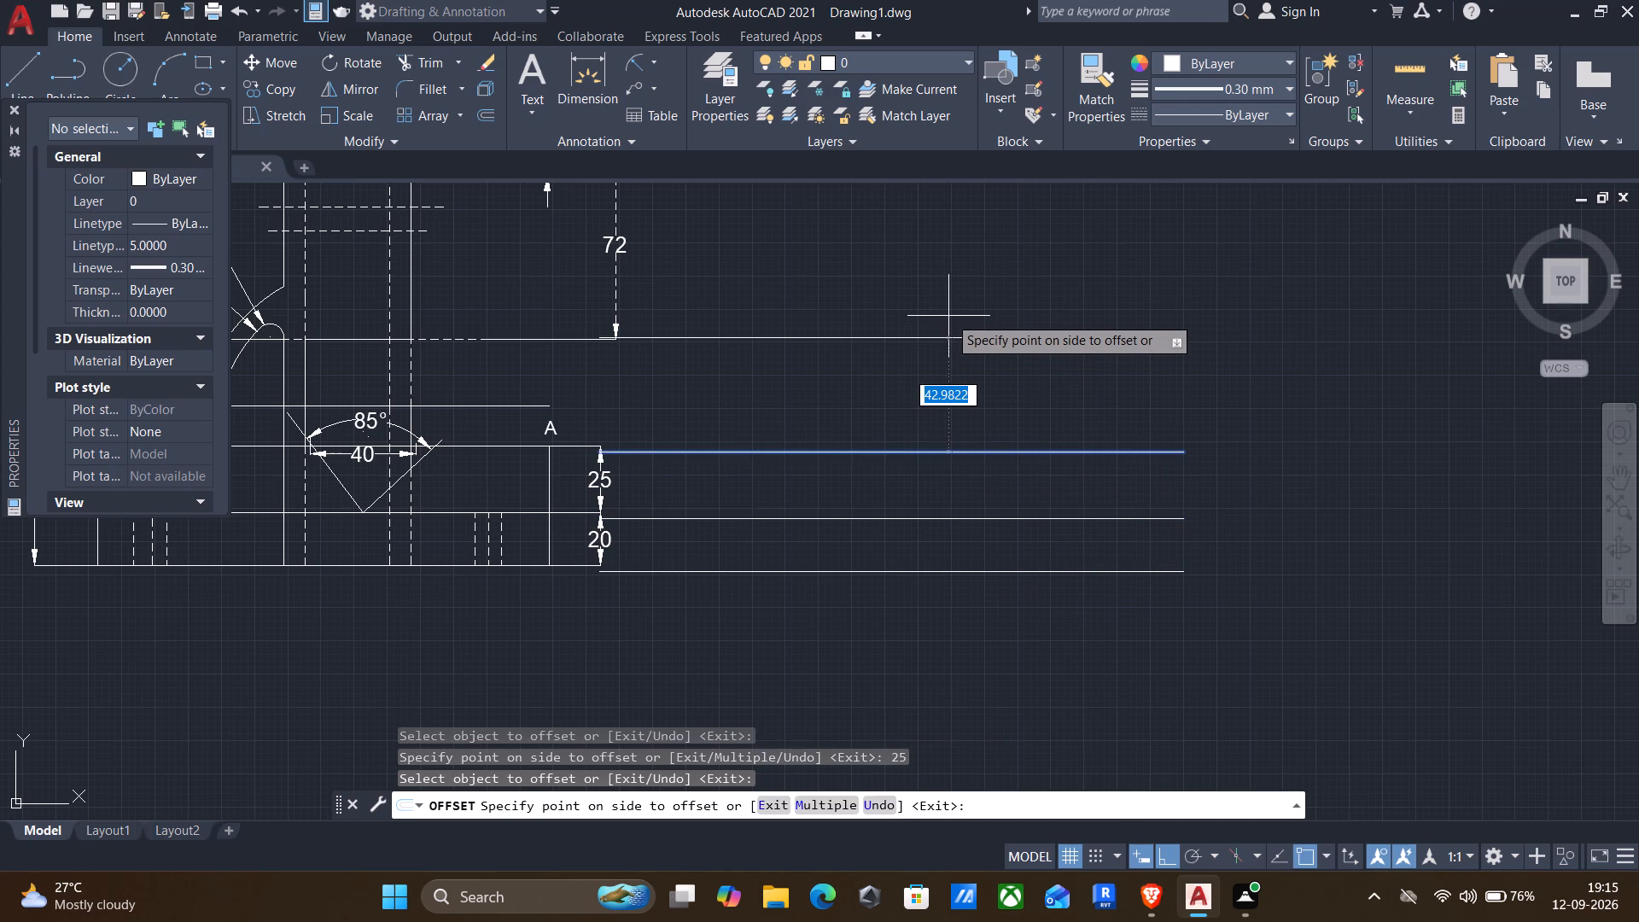
key(4)
key(0)
key(Return)
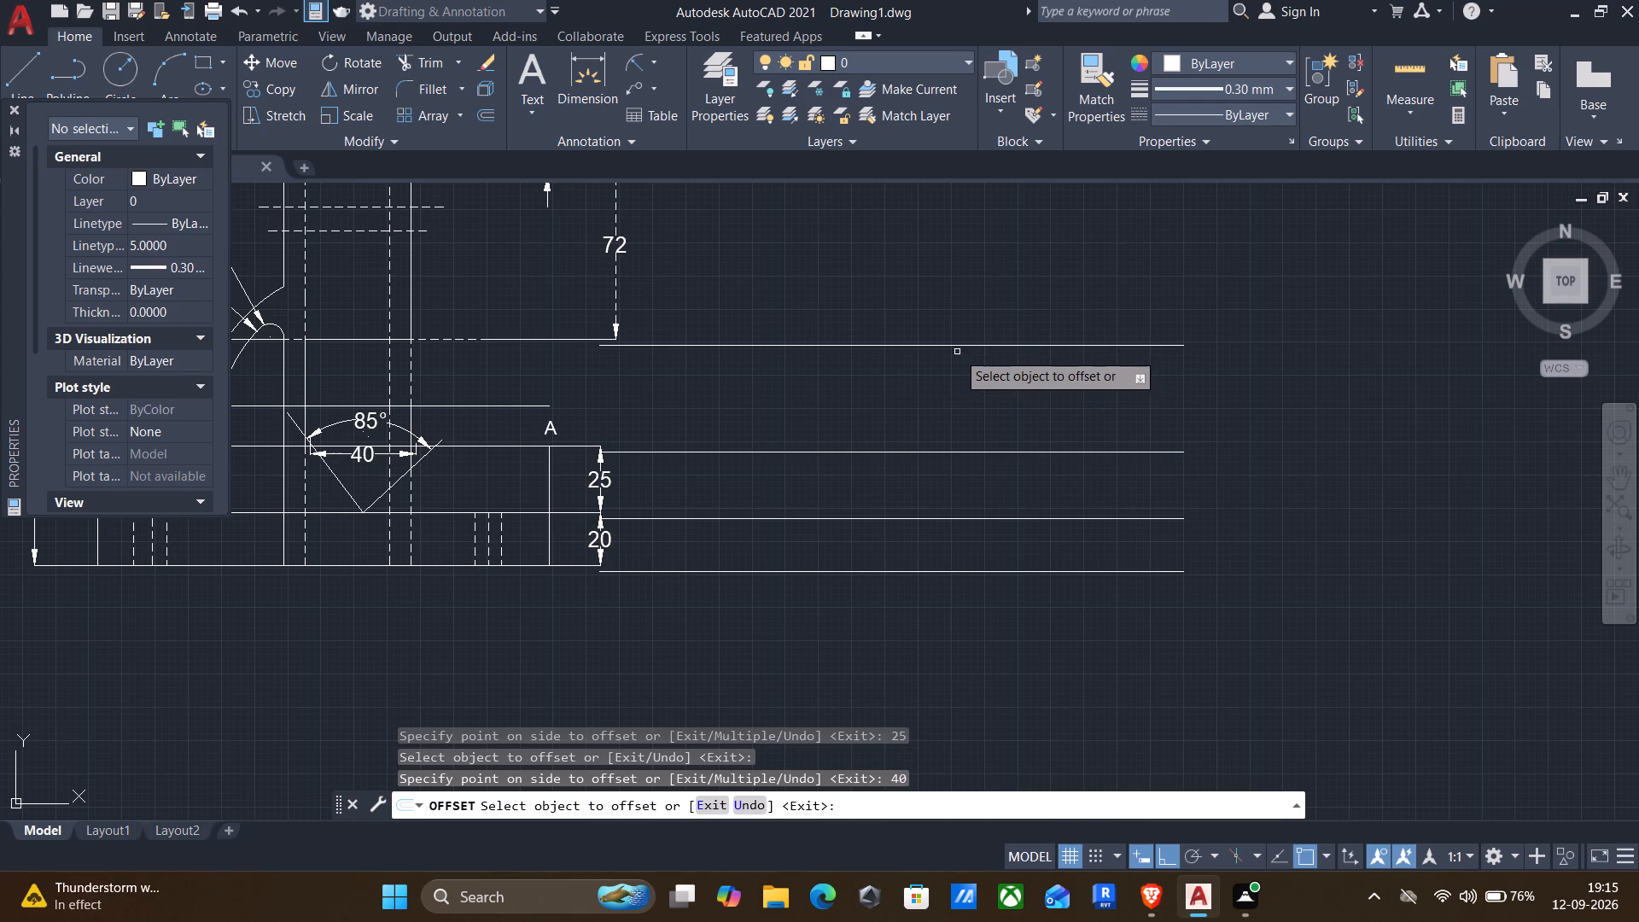
click(952, 343)
key(7)
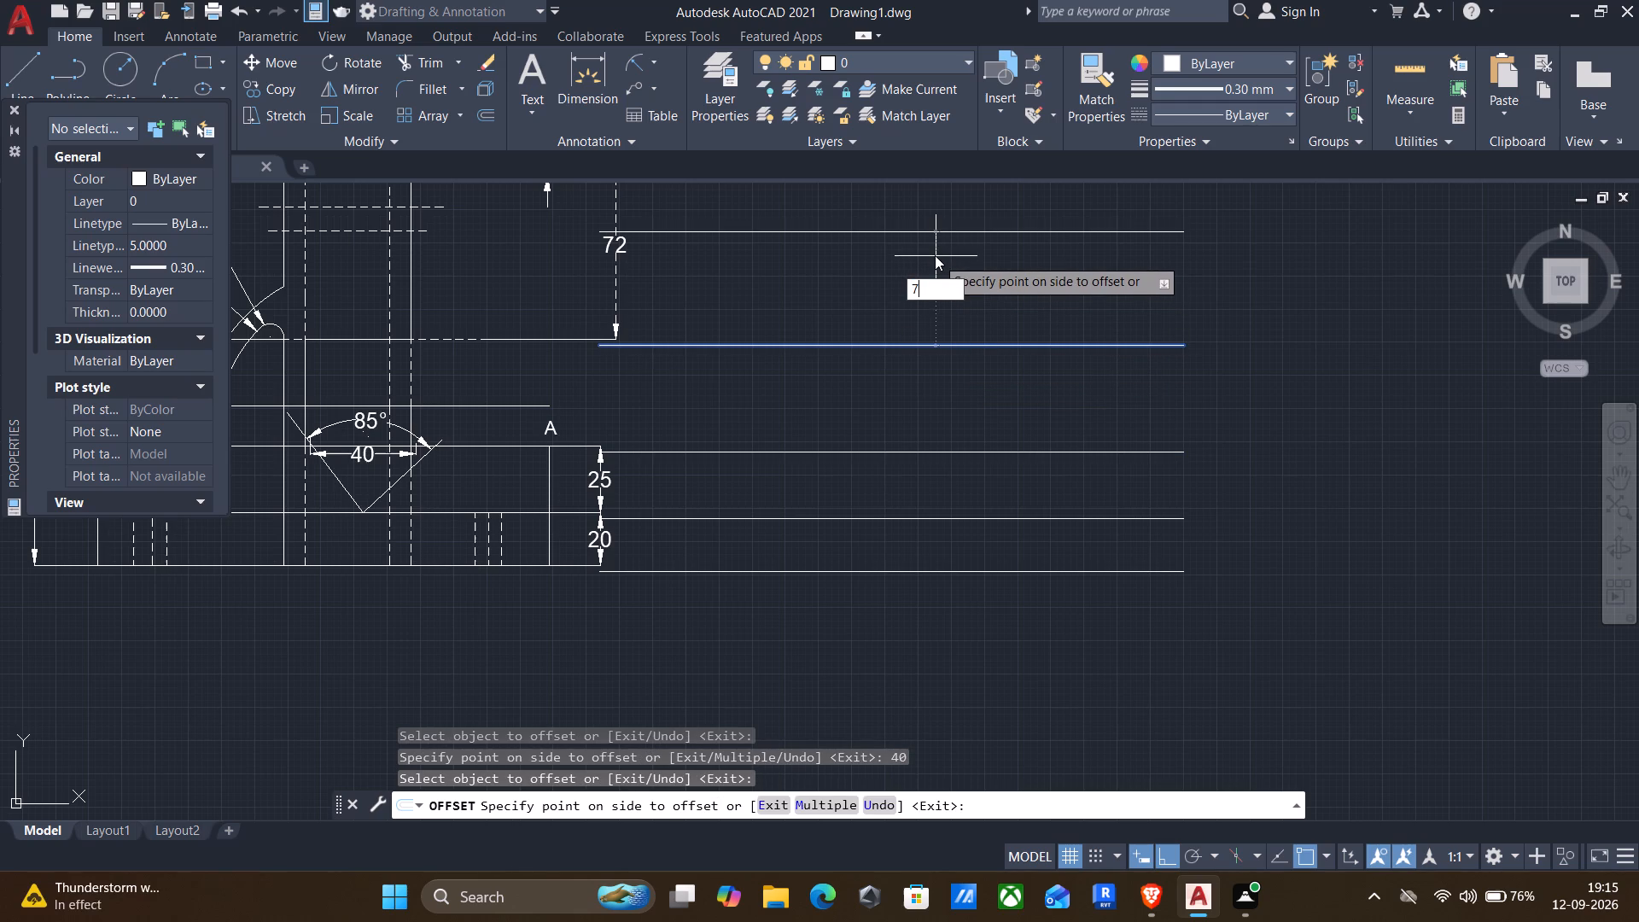
key(2)
key(Return)
Offset the topmost horizontal line upward by 18 to mark the part's full height.
scroll(934, 255, down, 2)
middle_drag(915, 284, 905, 336)
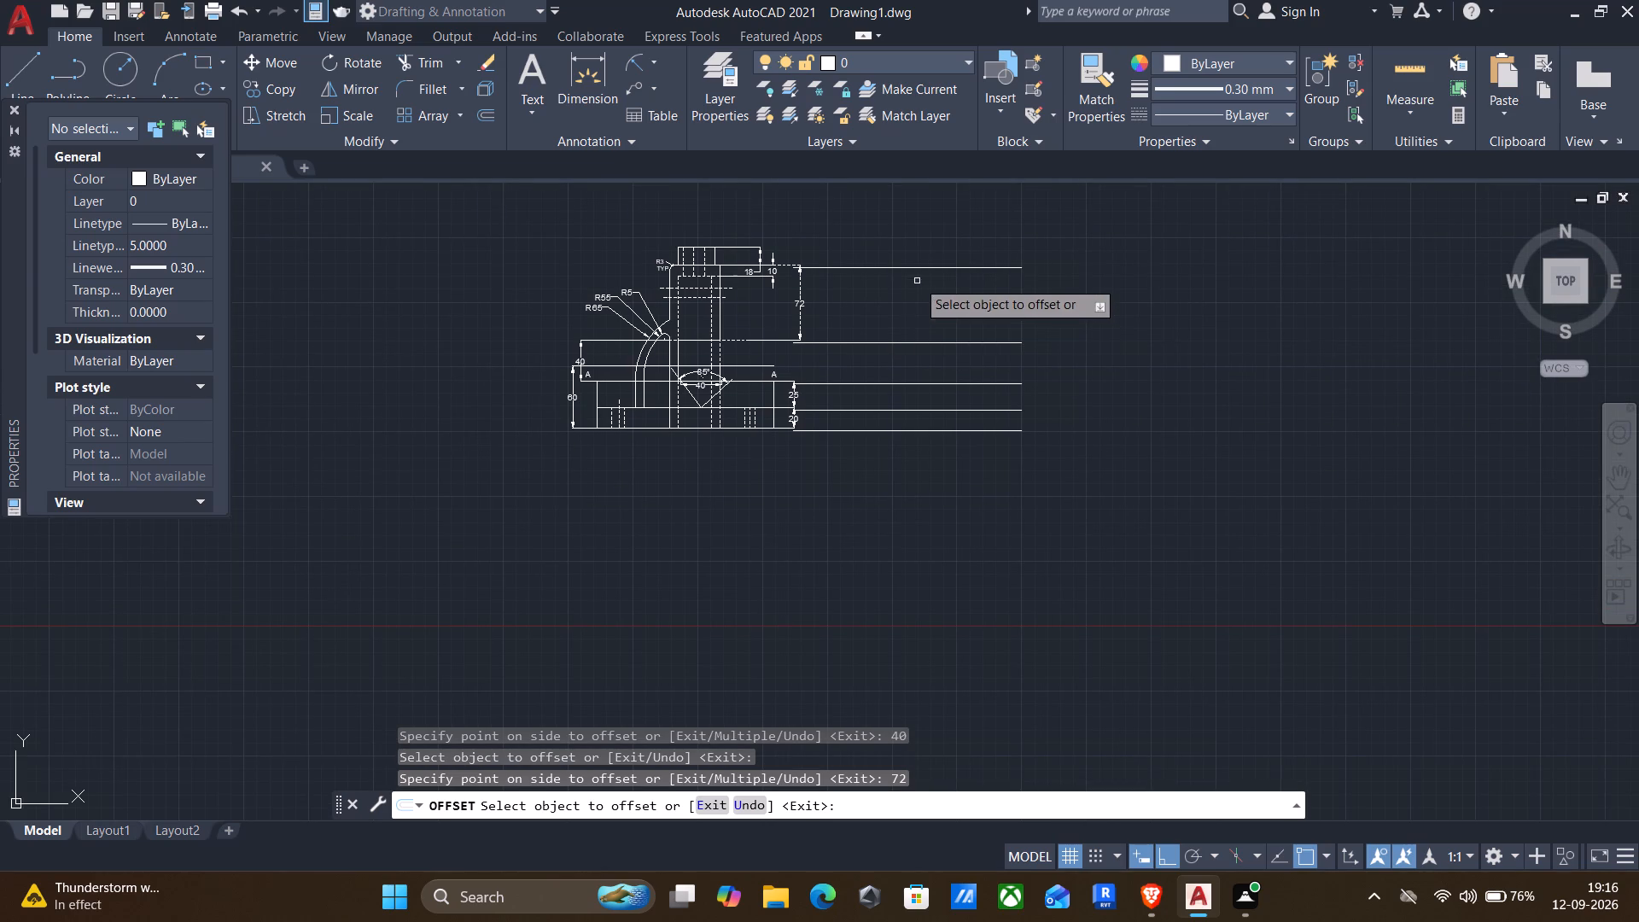
click(917, 269)
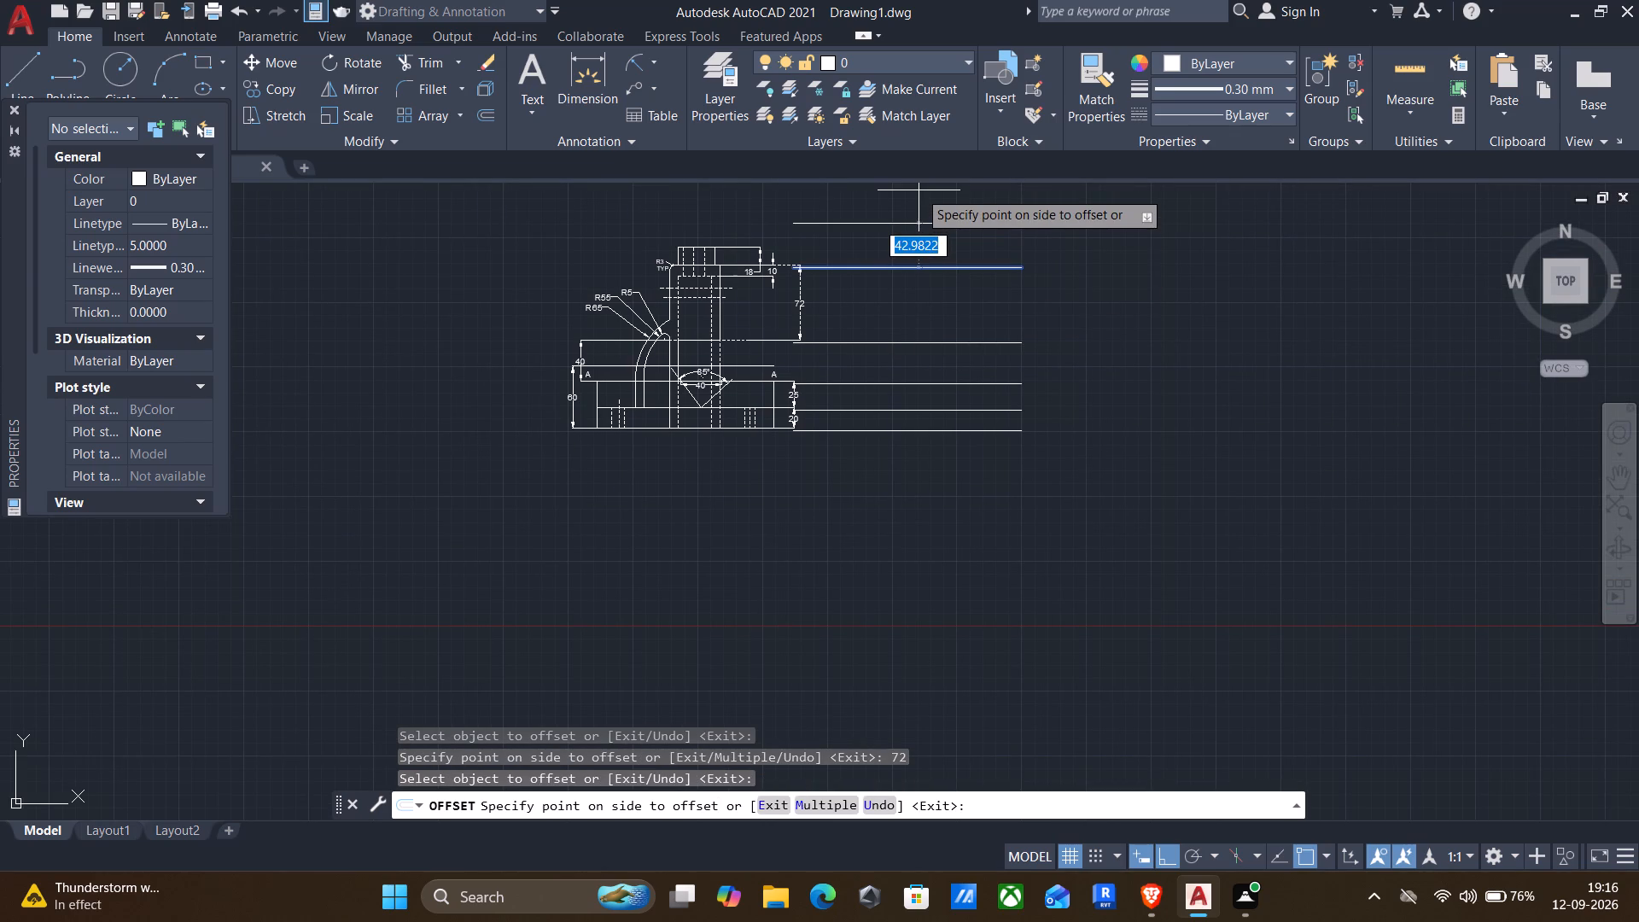
text(18)
key(Return)
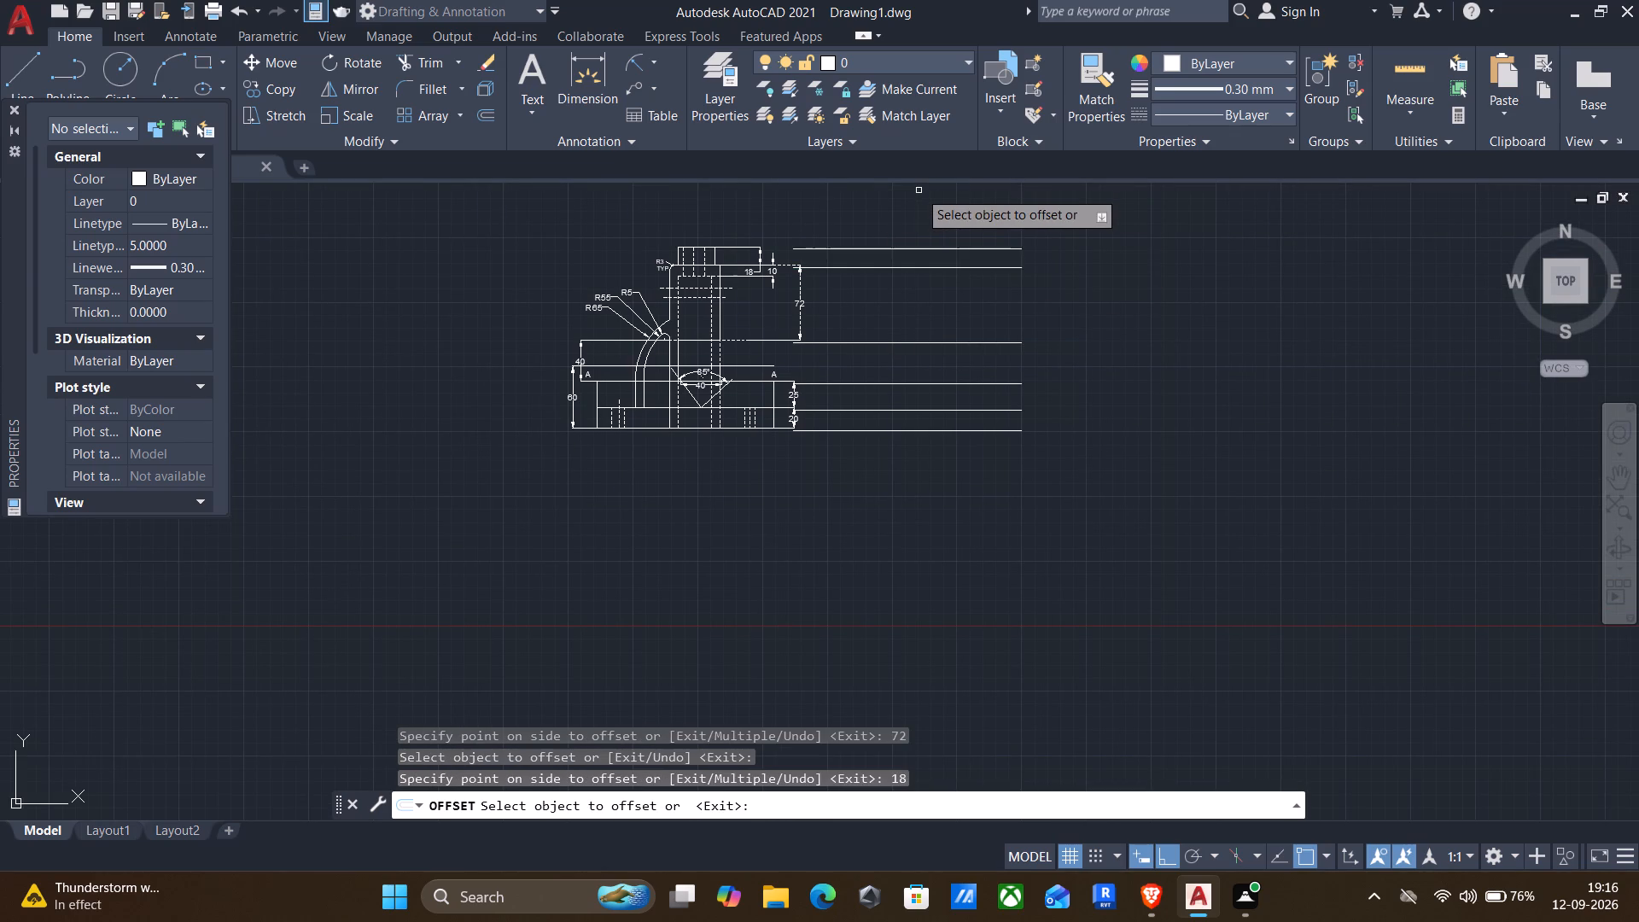
middle_drag(918, 227, 930, 309)
middle_drag(977, 371, 1009, 362)
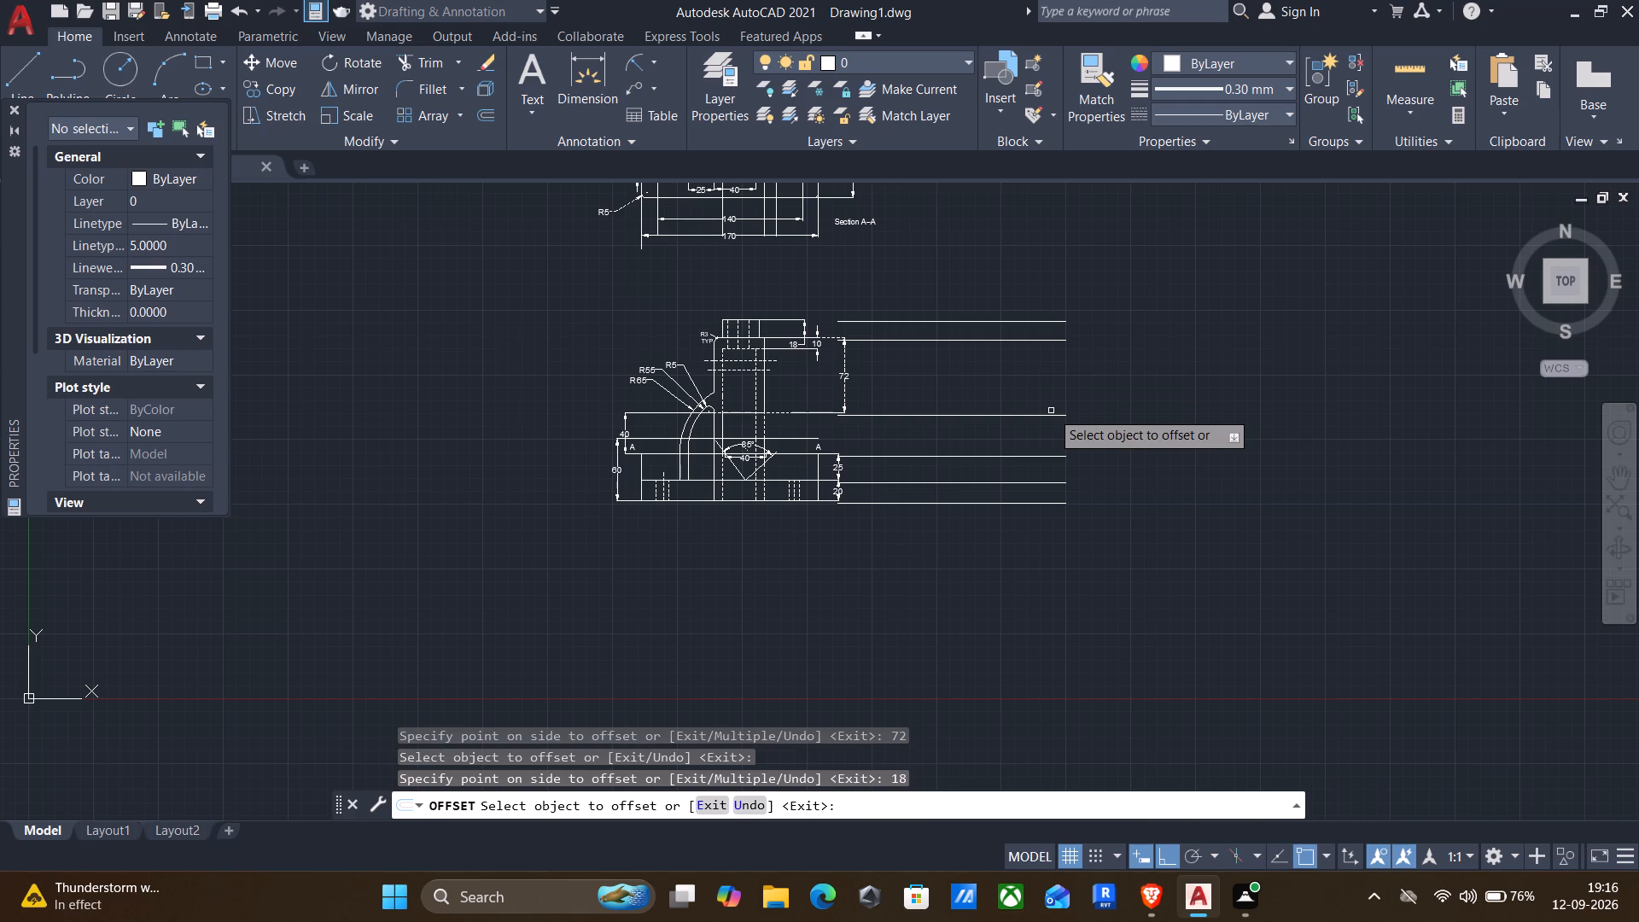
key(Escape)
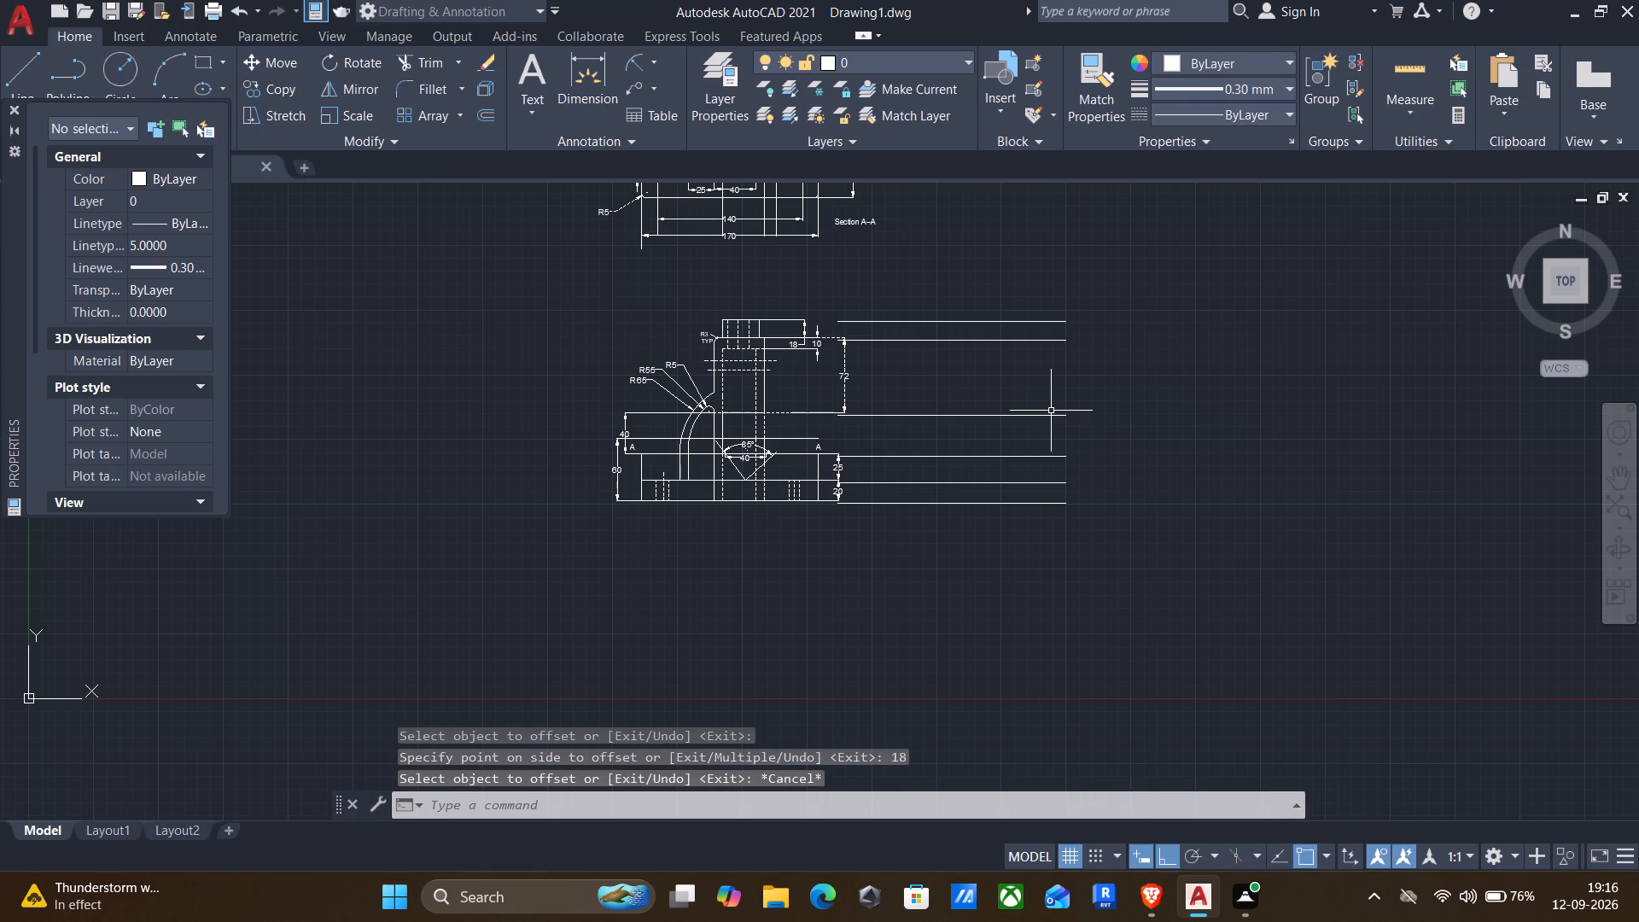
Draw a vertical line from the topmost horizontal line down to the baseline, near the middle of the layout lines.
key(l)
key(Return)
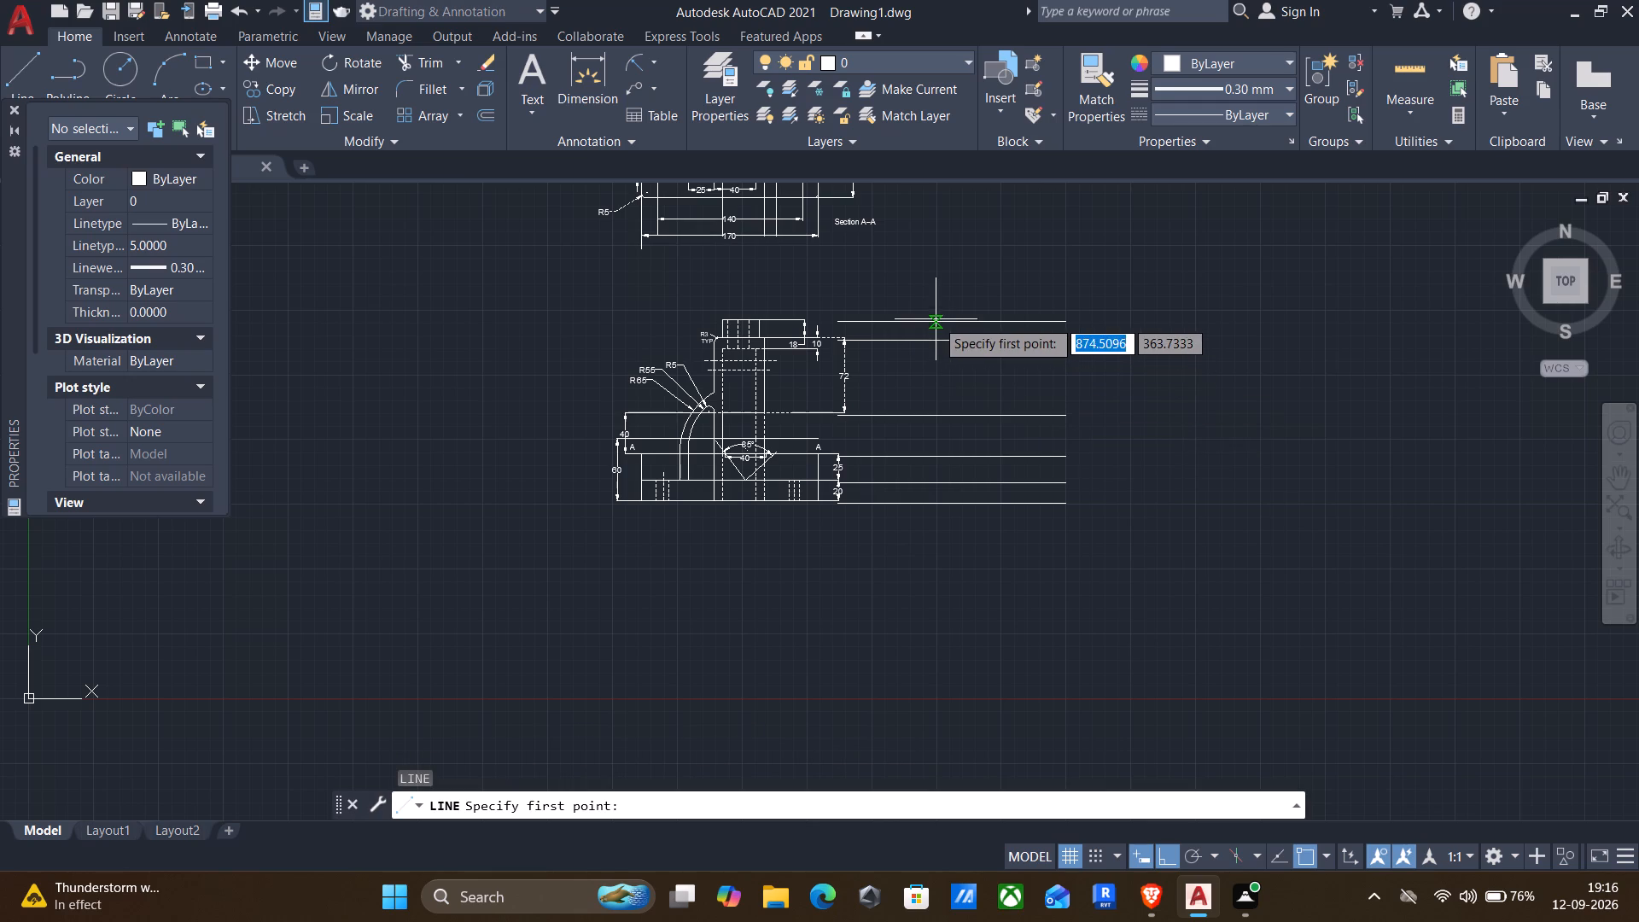
click(952, 318)
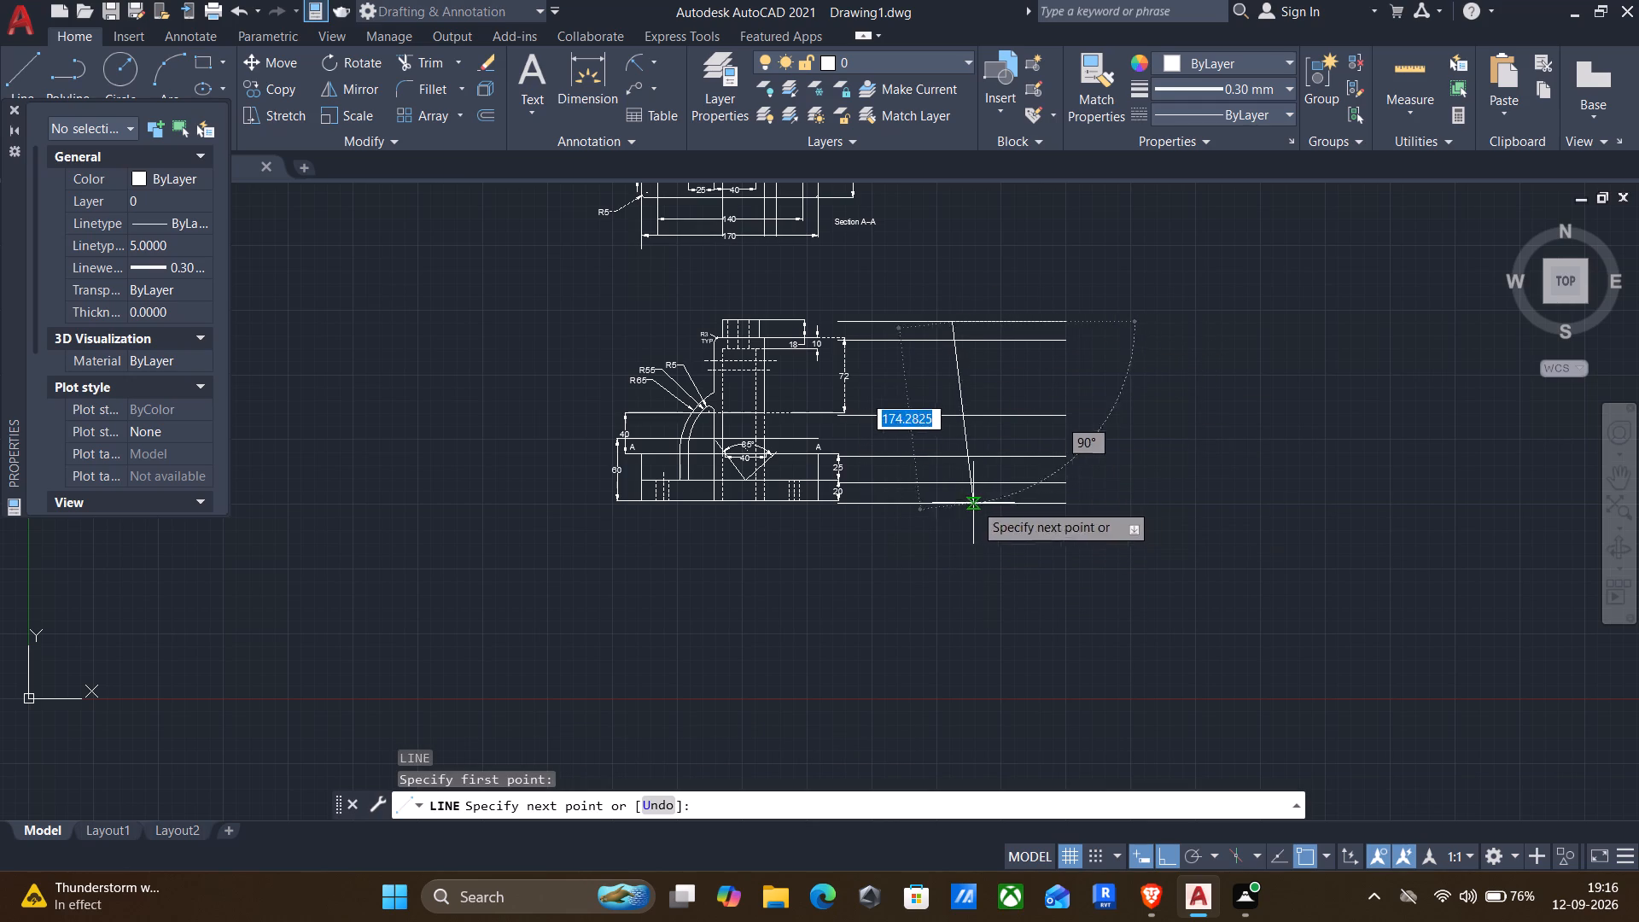
click(953, 500)
key(Return)
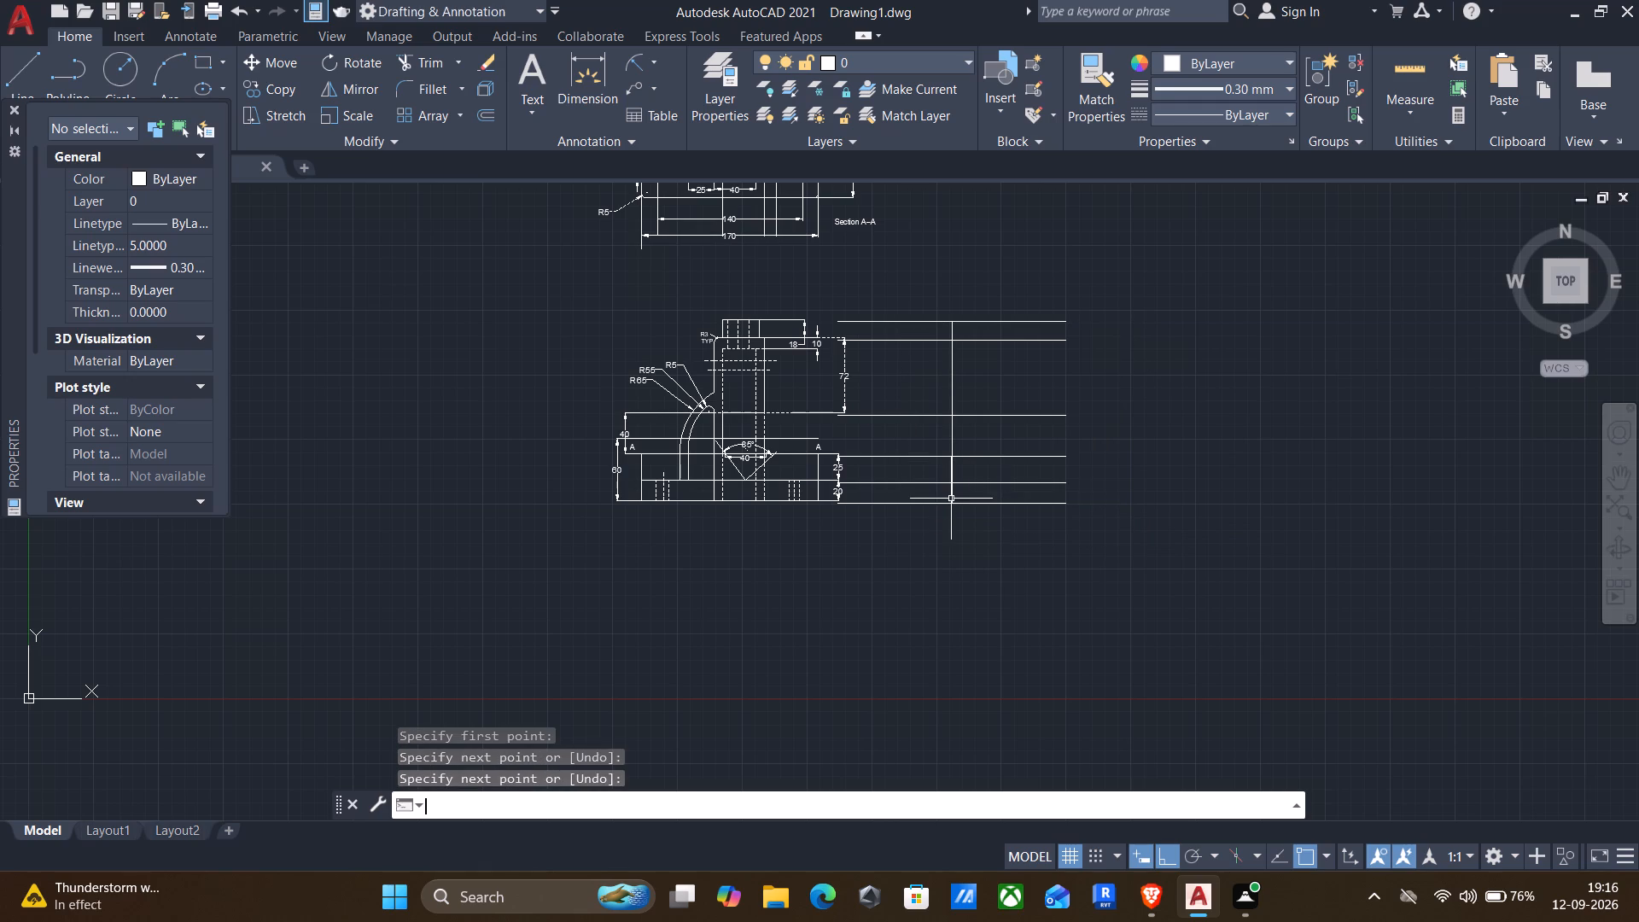
Trim away the parts of all the horizontal layout lines that extend left of the vertical line.
text(TR)
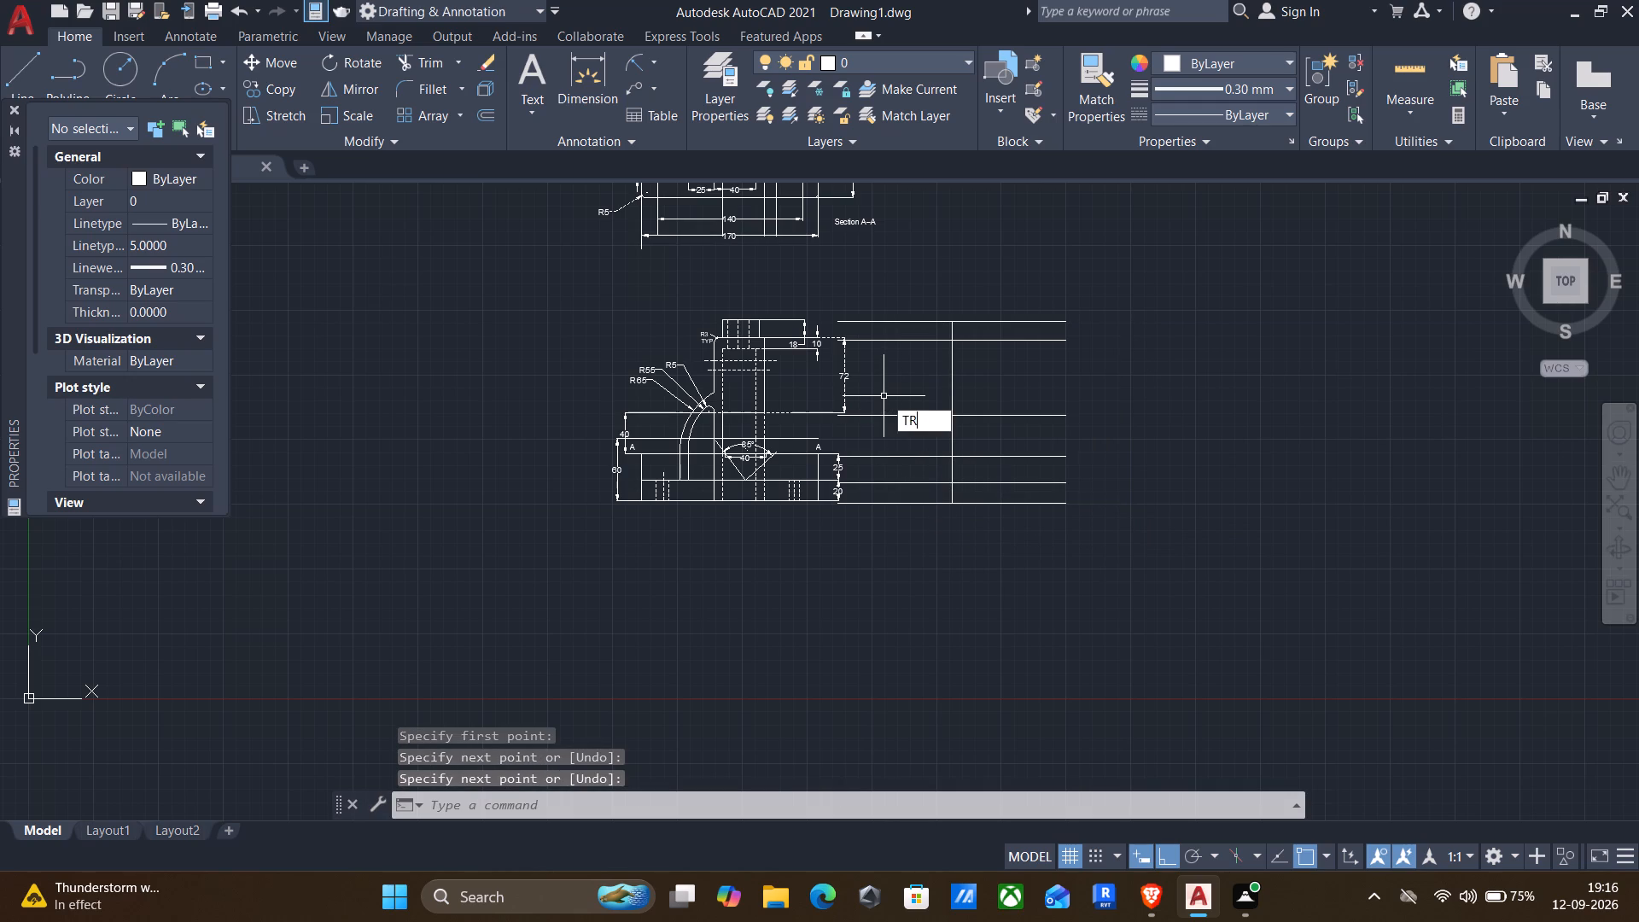
key(Return)
drag(880, 290, 869, 540)
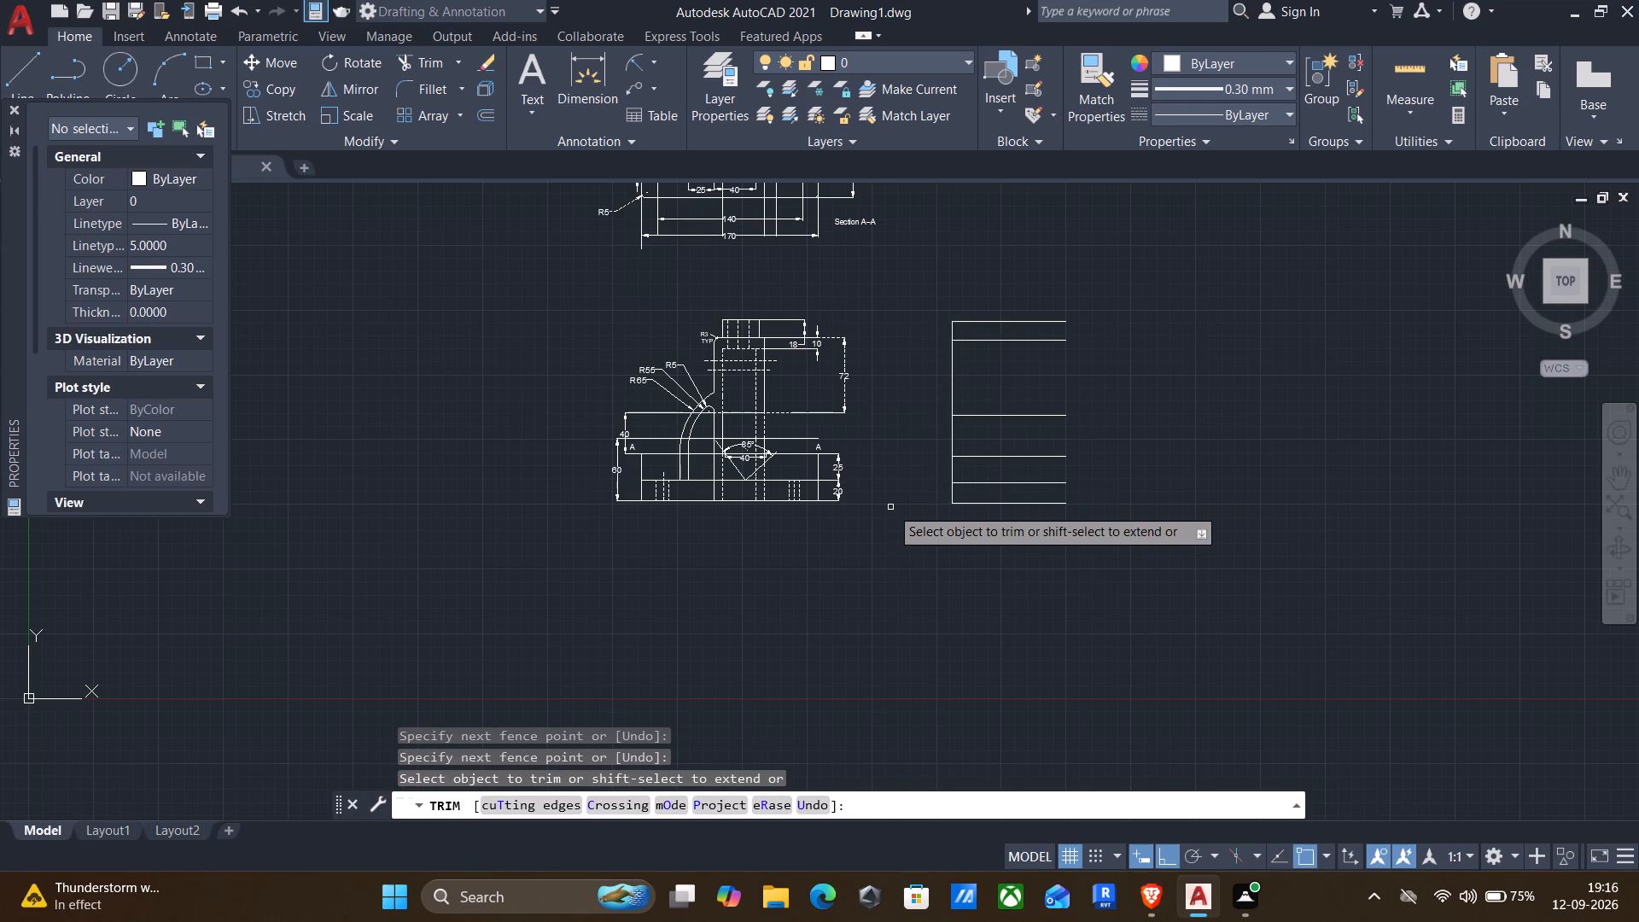
key(Escape)
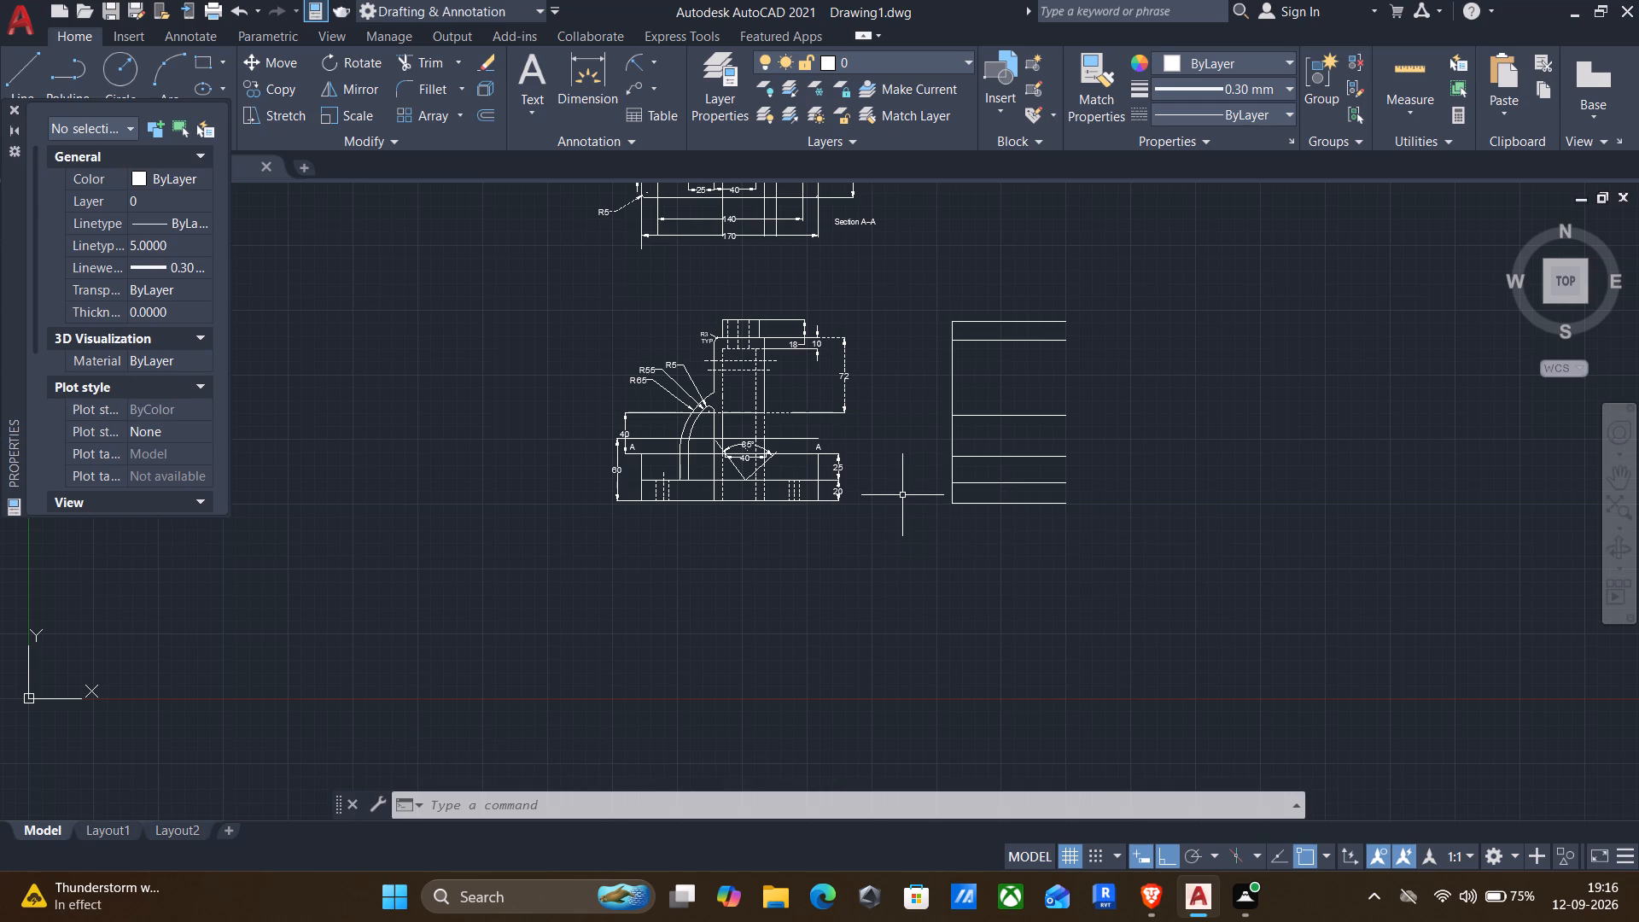
Offset the side view's topmost horizontal line downward by 35.
key(o)
key(Return)
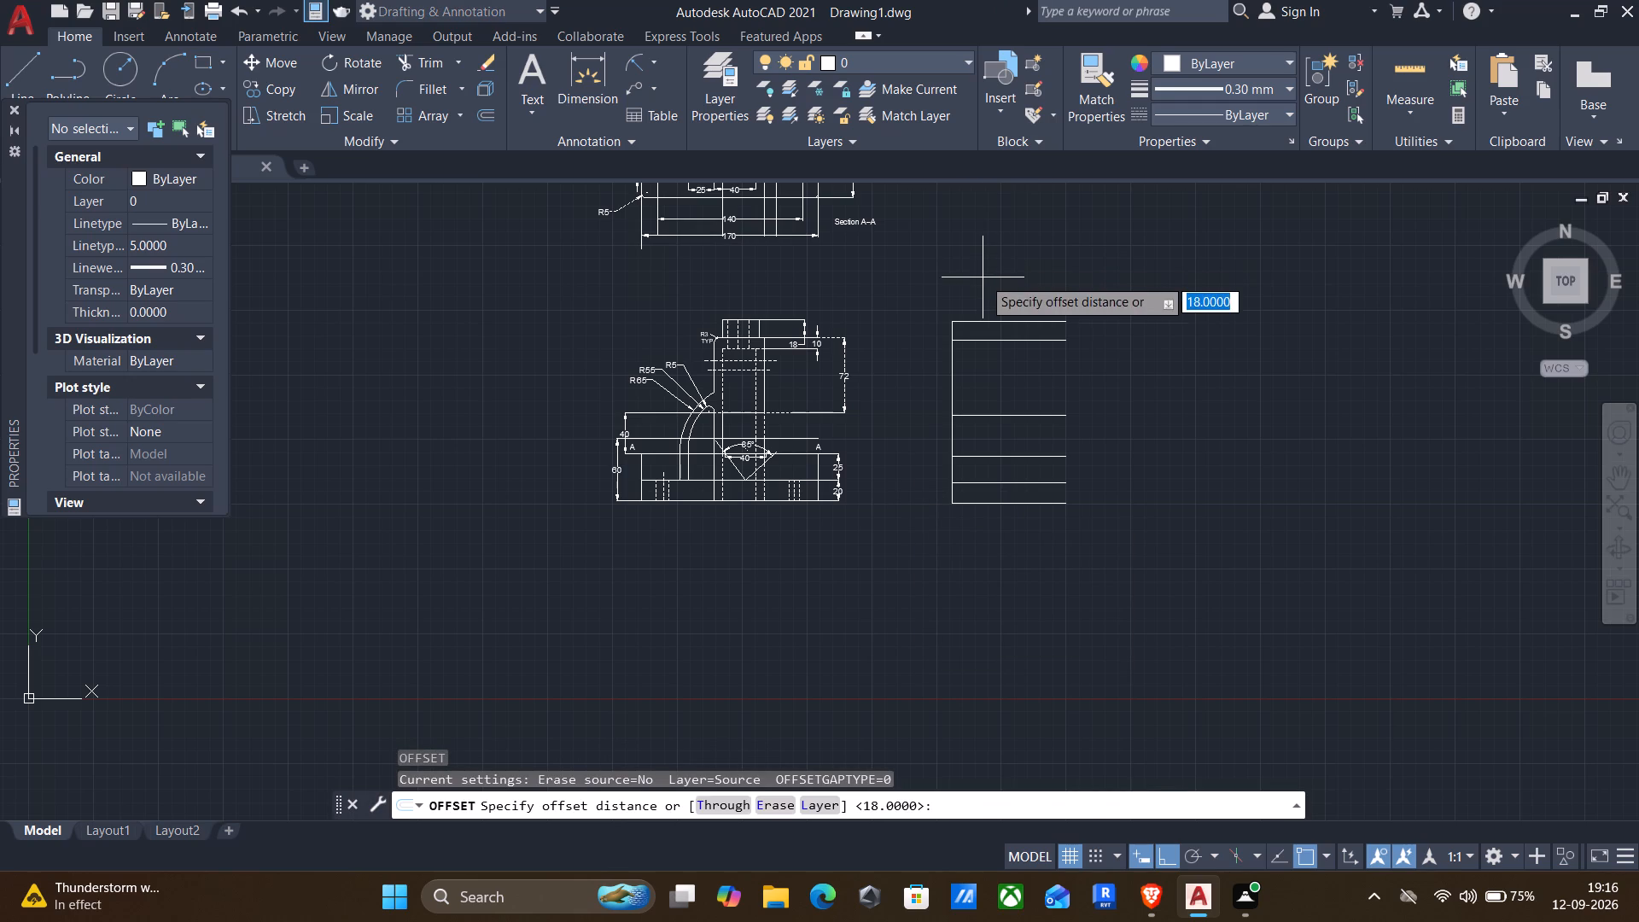
click(983, 277)
click(969, 360)
click(984, 322)
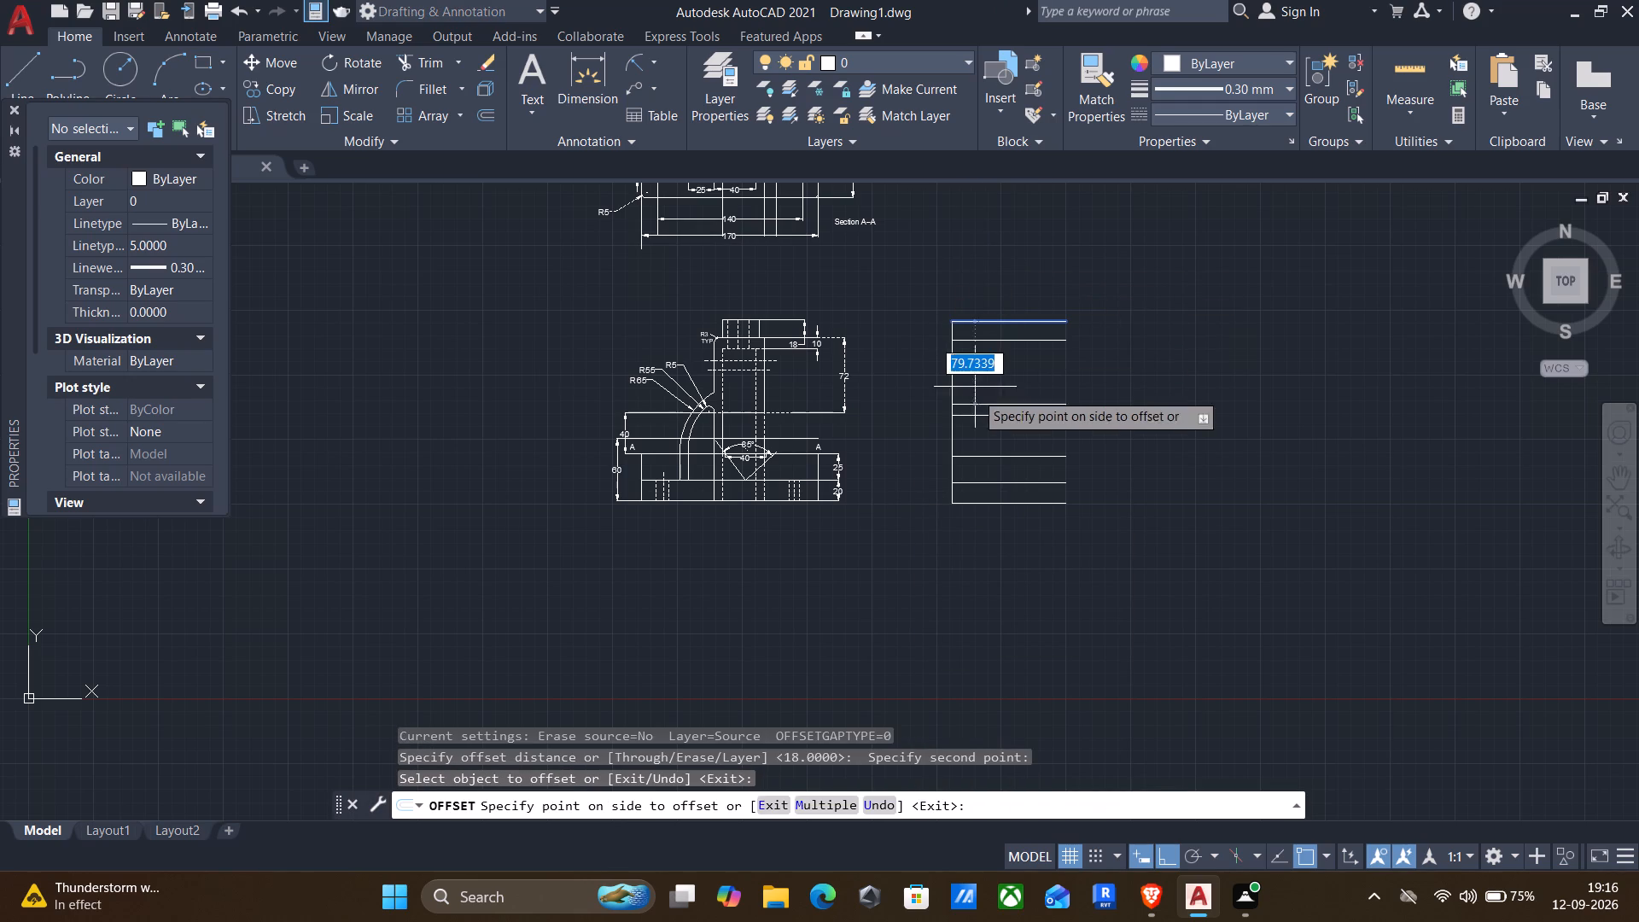
key(3)
key(5)
key(Return)
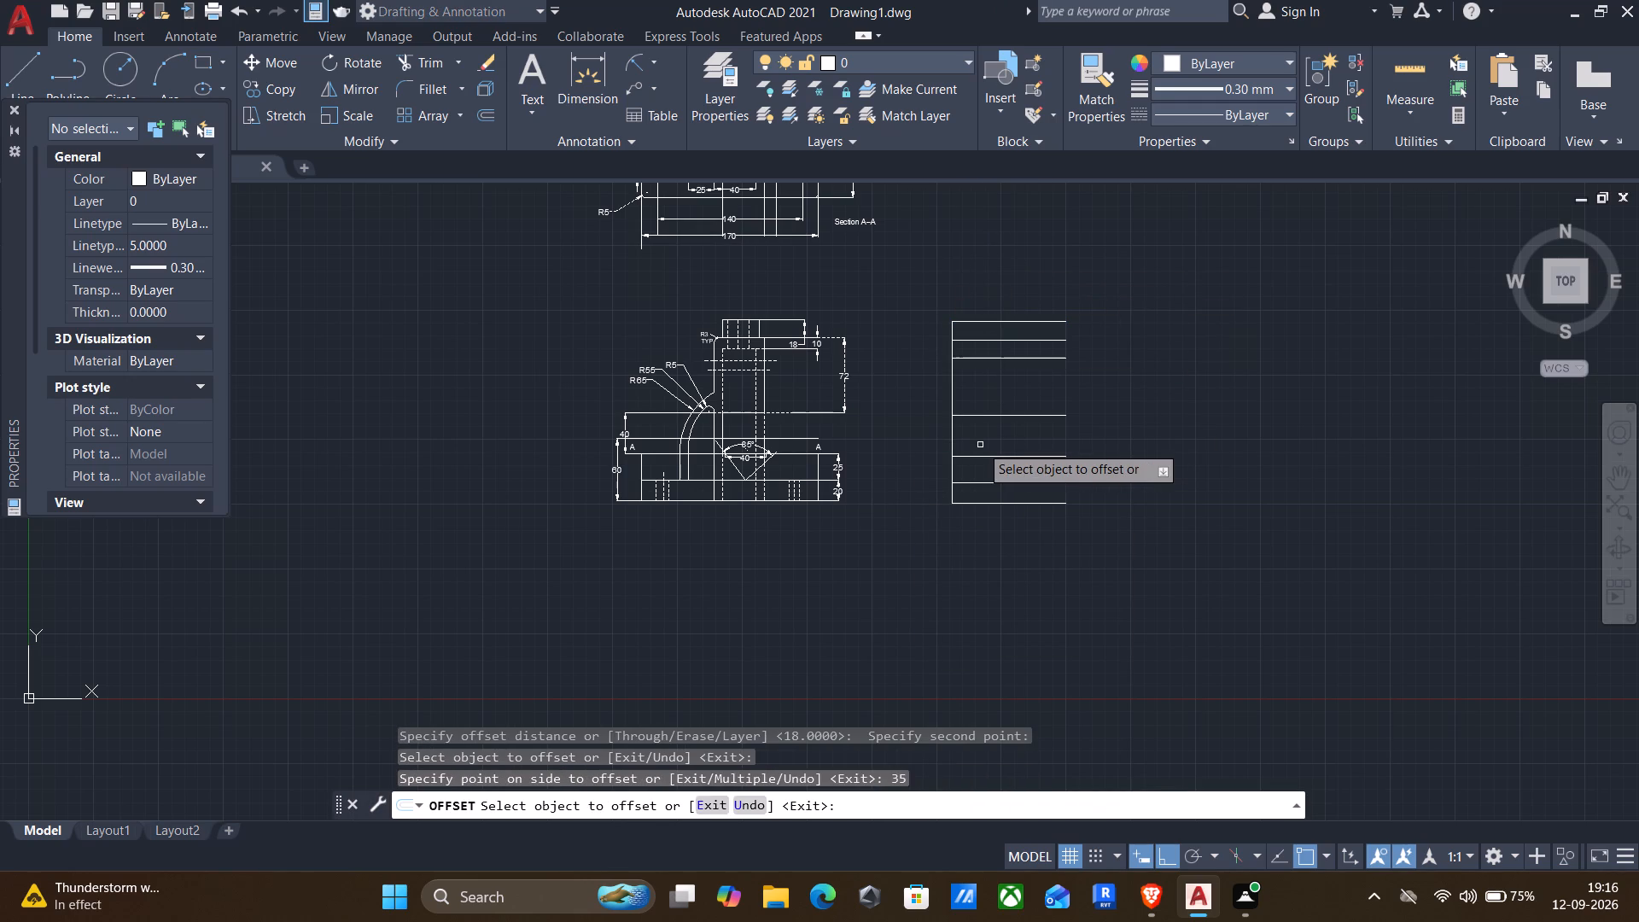
key(Escape)
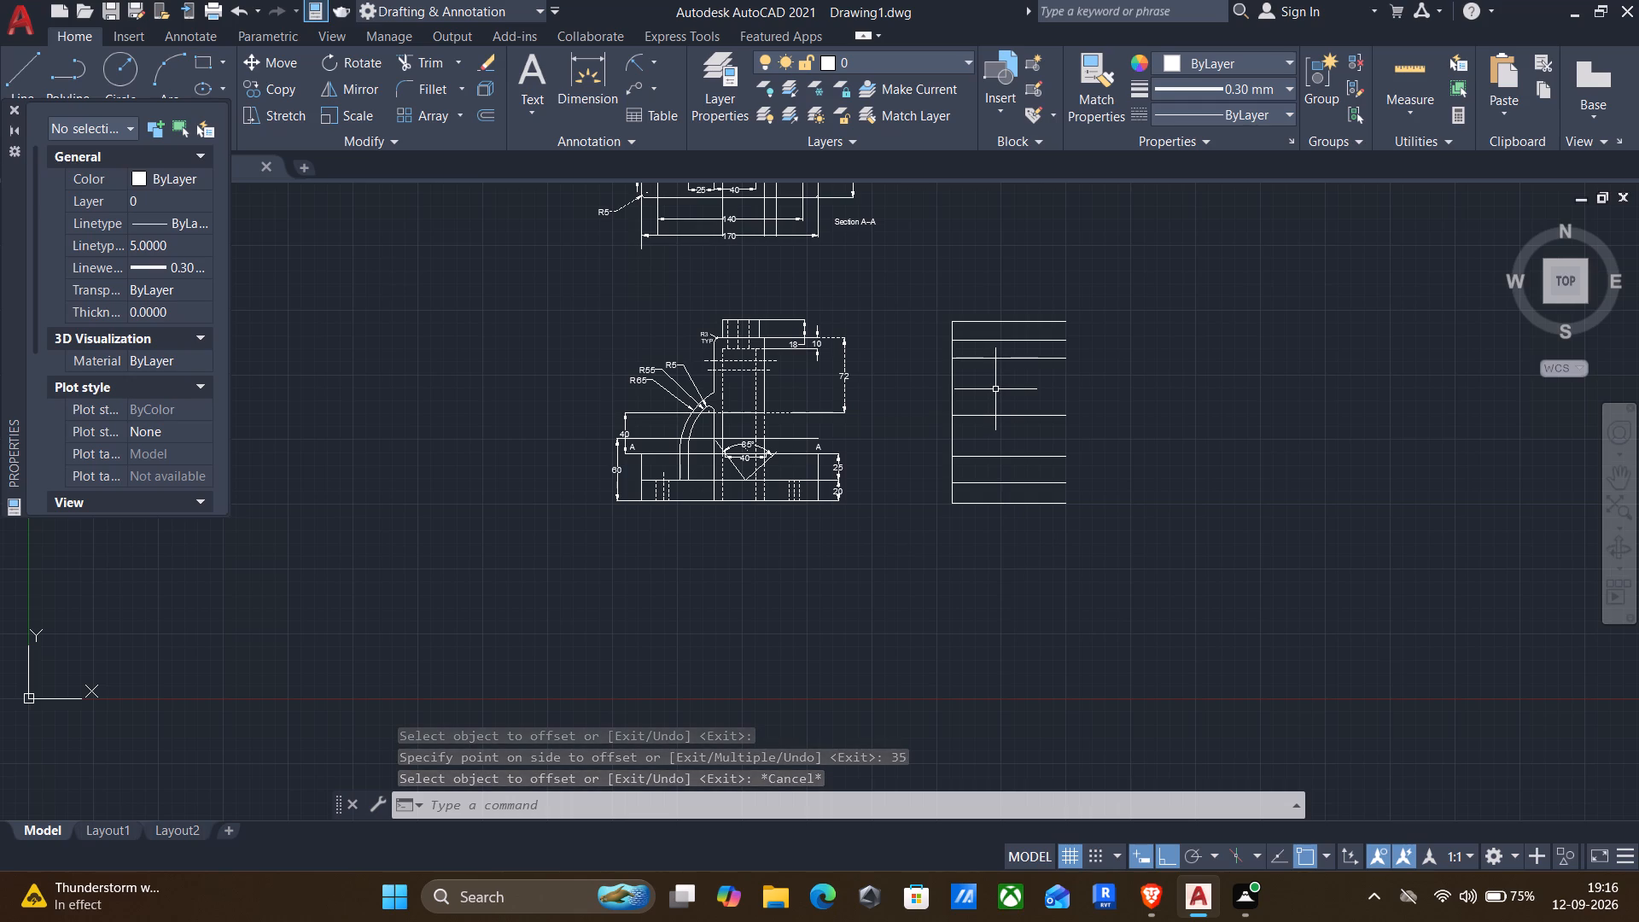
Draw a vertical line from the midpoint of the side view's top line down to the baseline.
key(l)
key(Return)
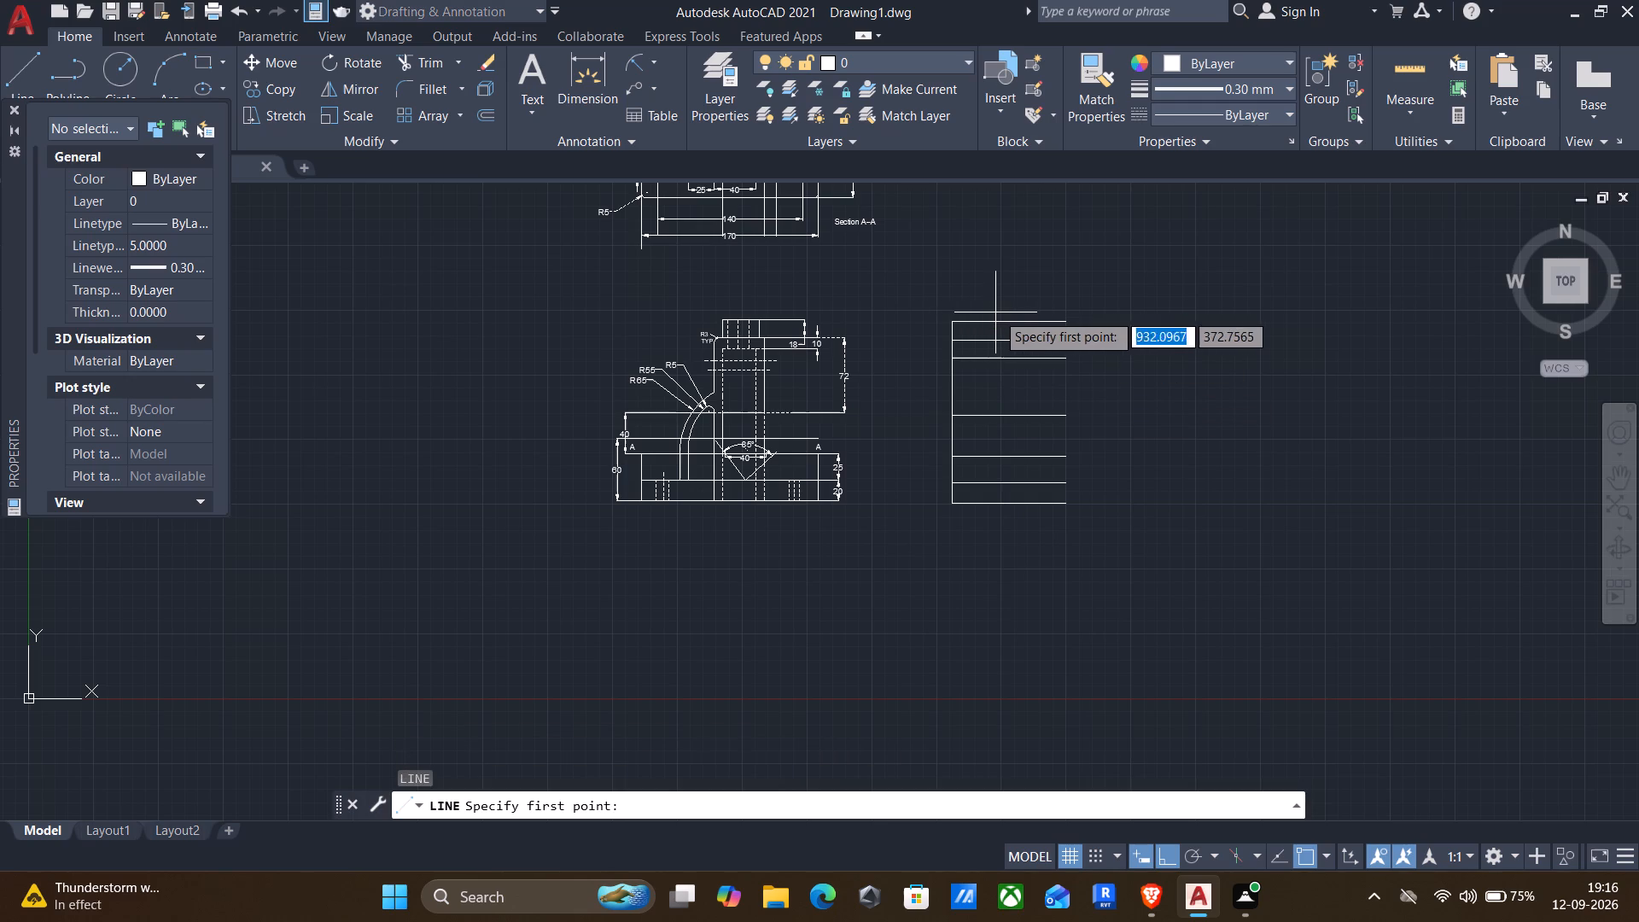
click(1007, 318)
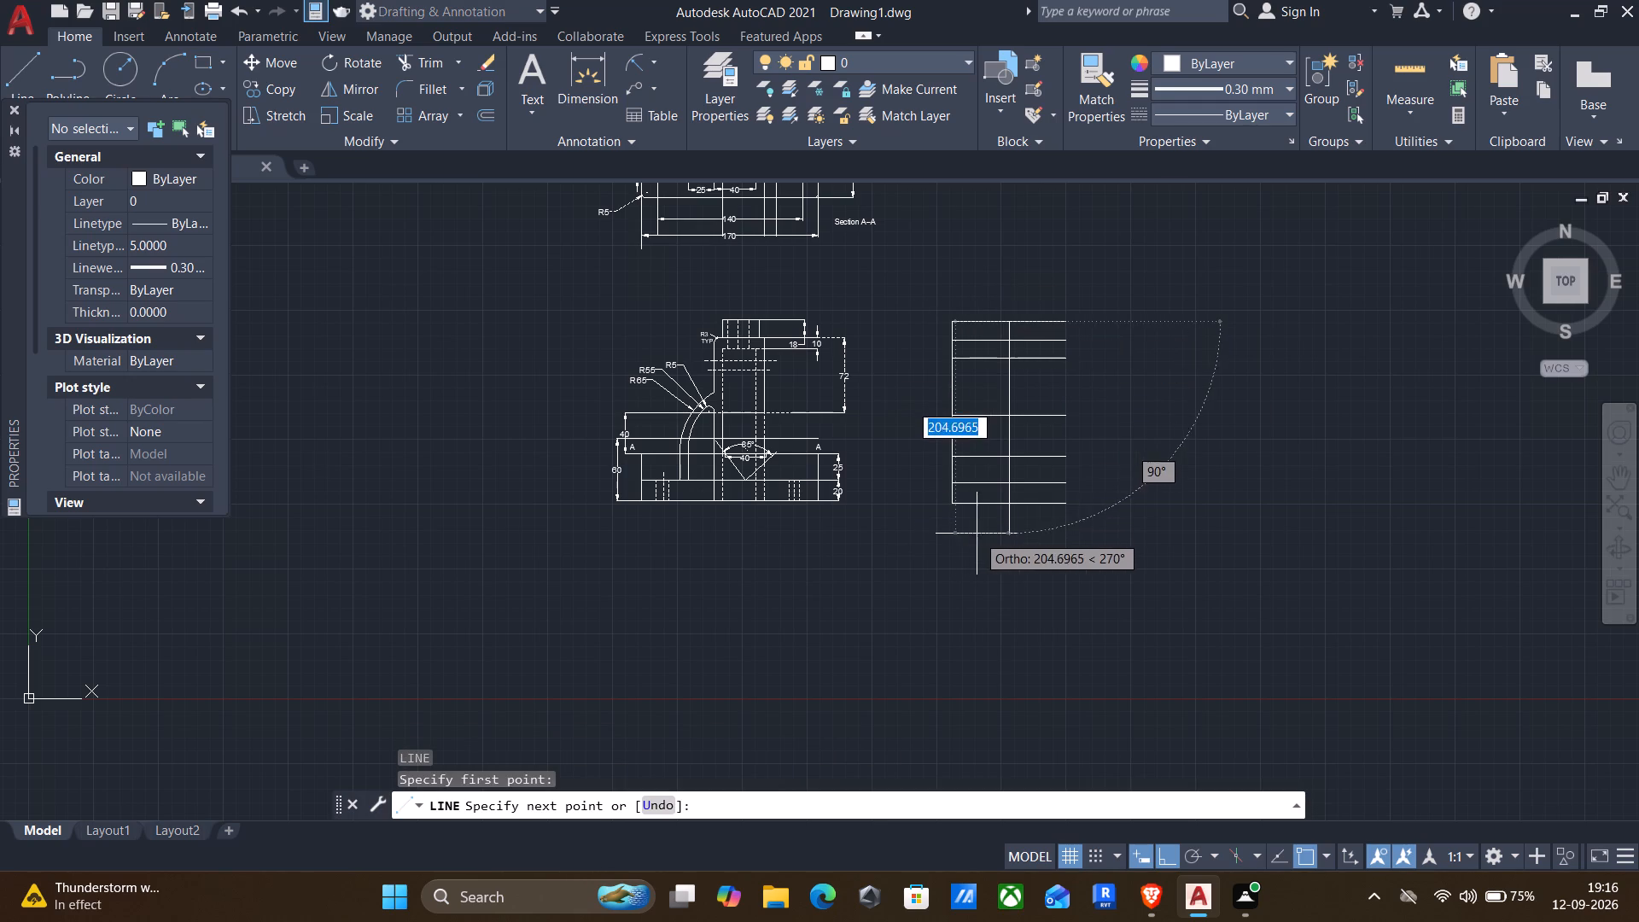
click(1008, 506)
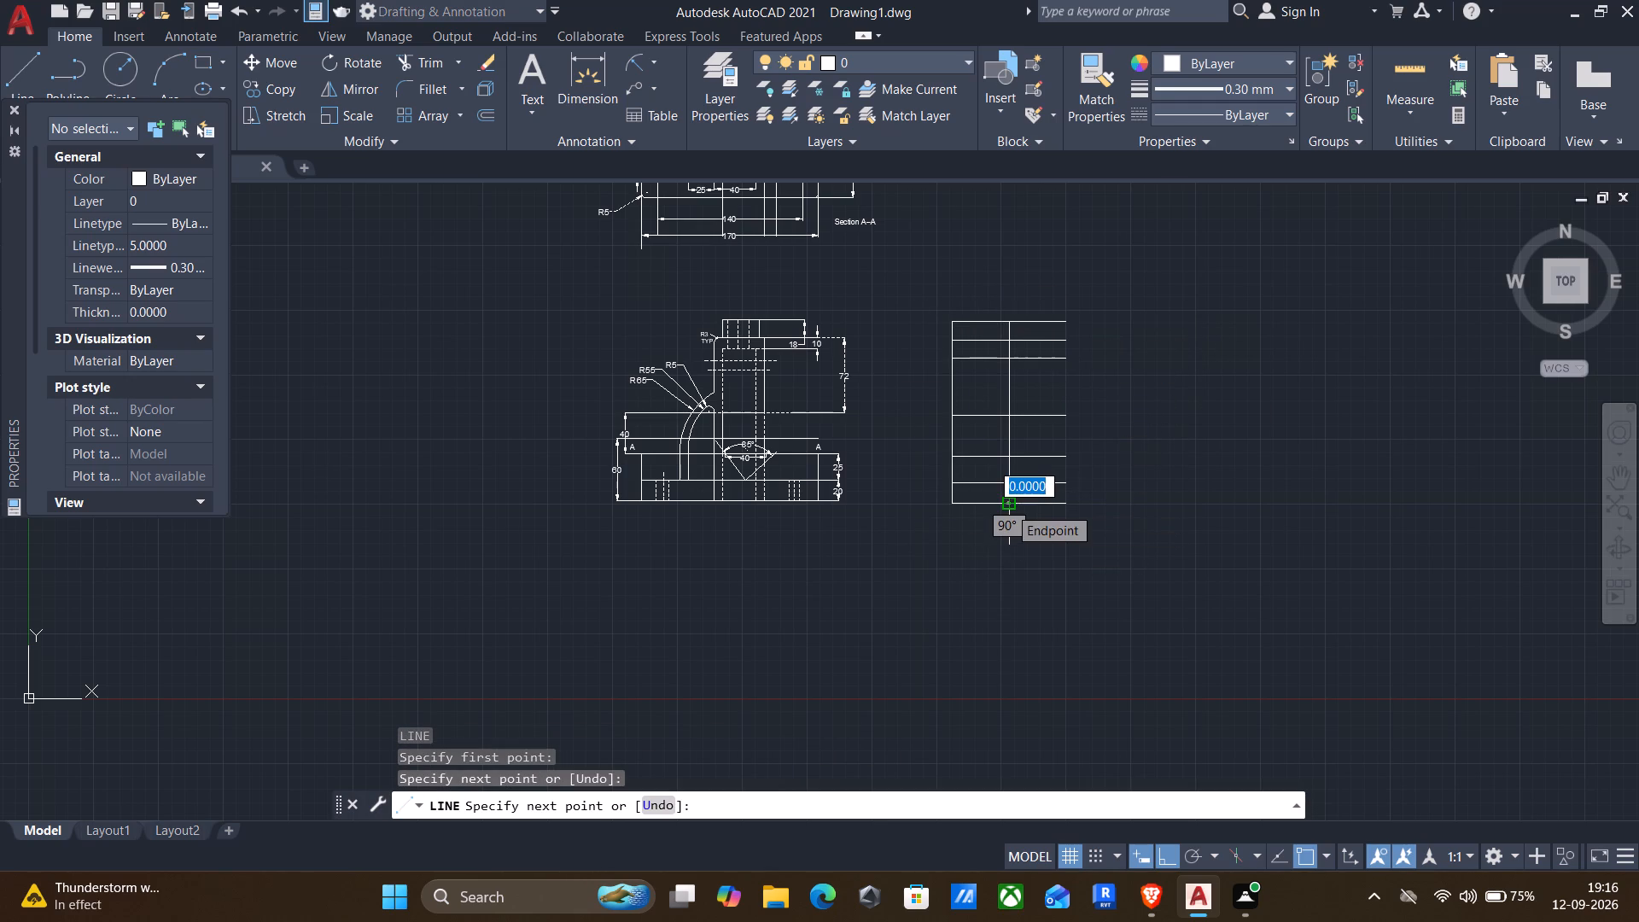
key(Return)
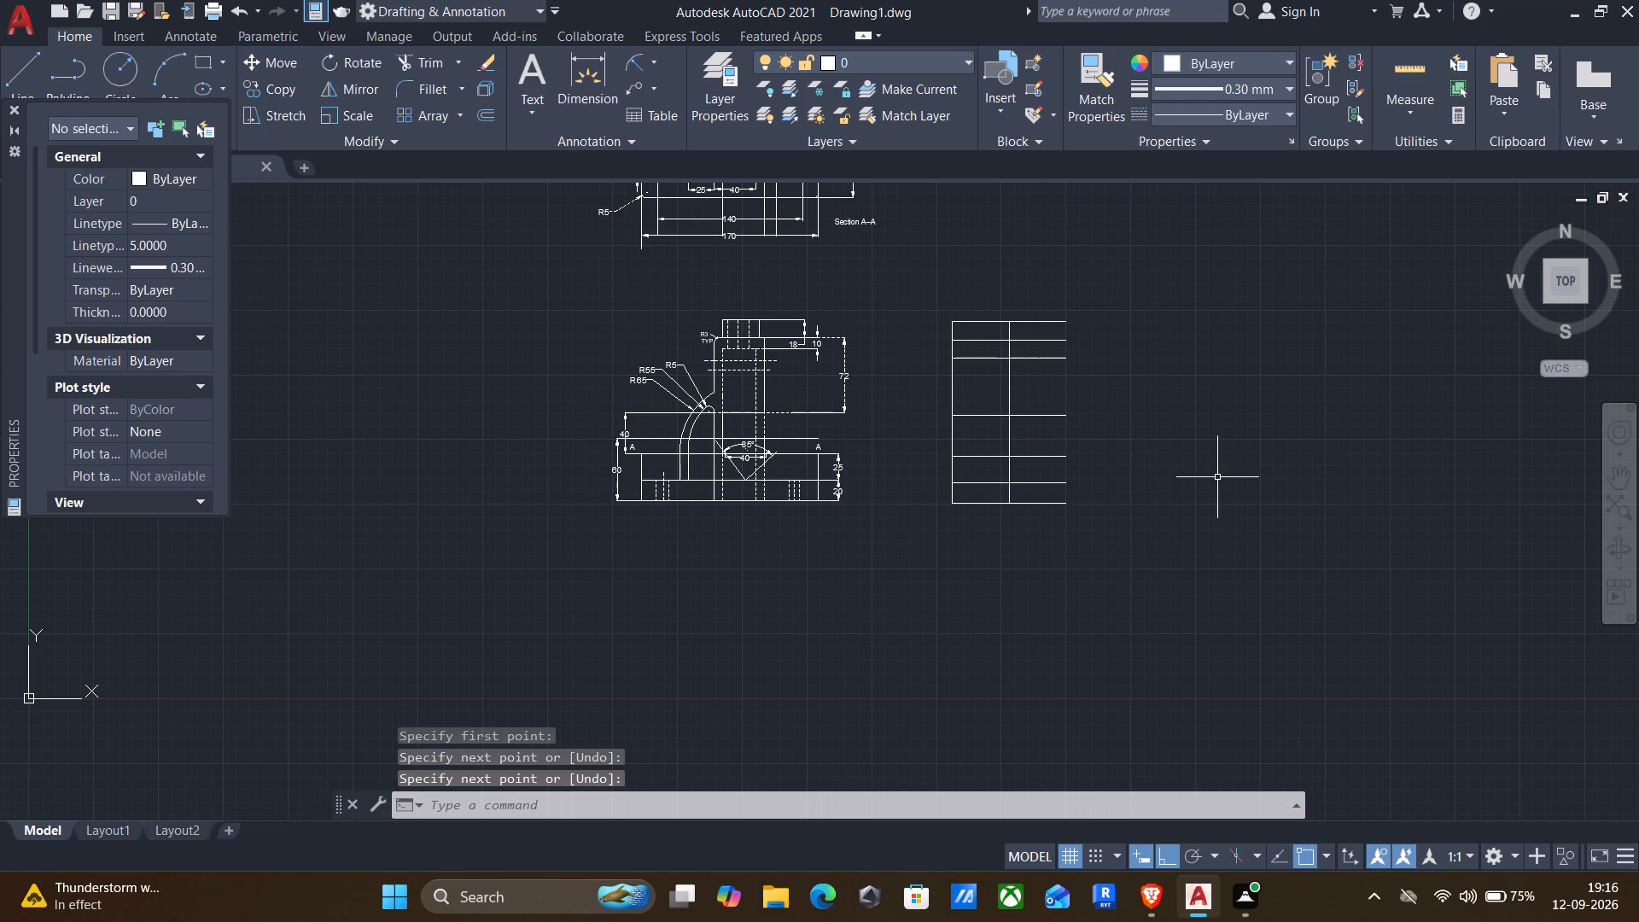
Measure the distance between the side view's two vertical lines.
click(1398, 61)
scroll(1122, 263, up, 2)
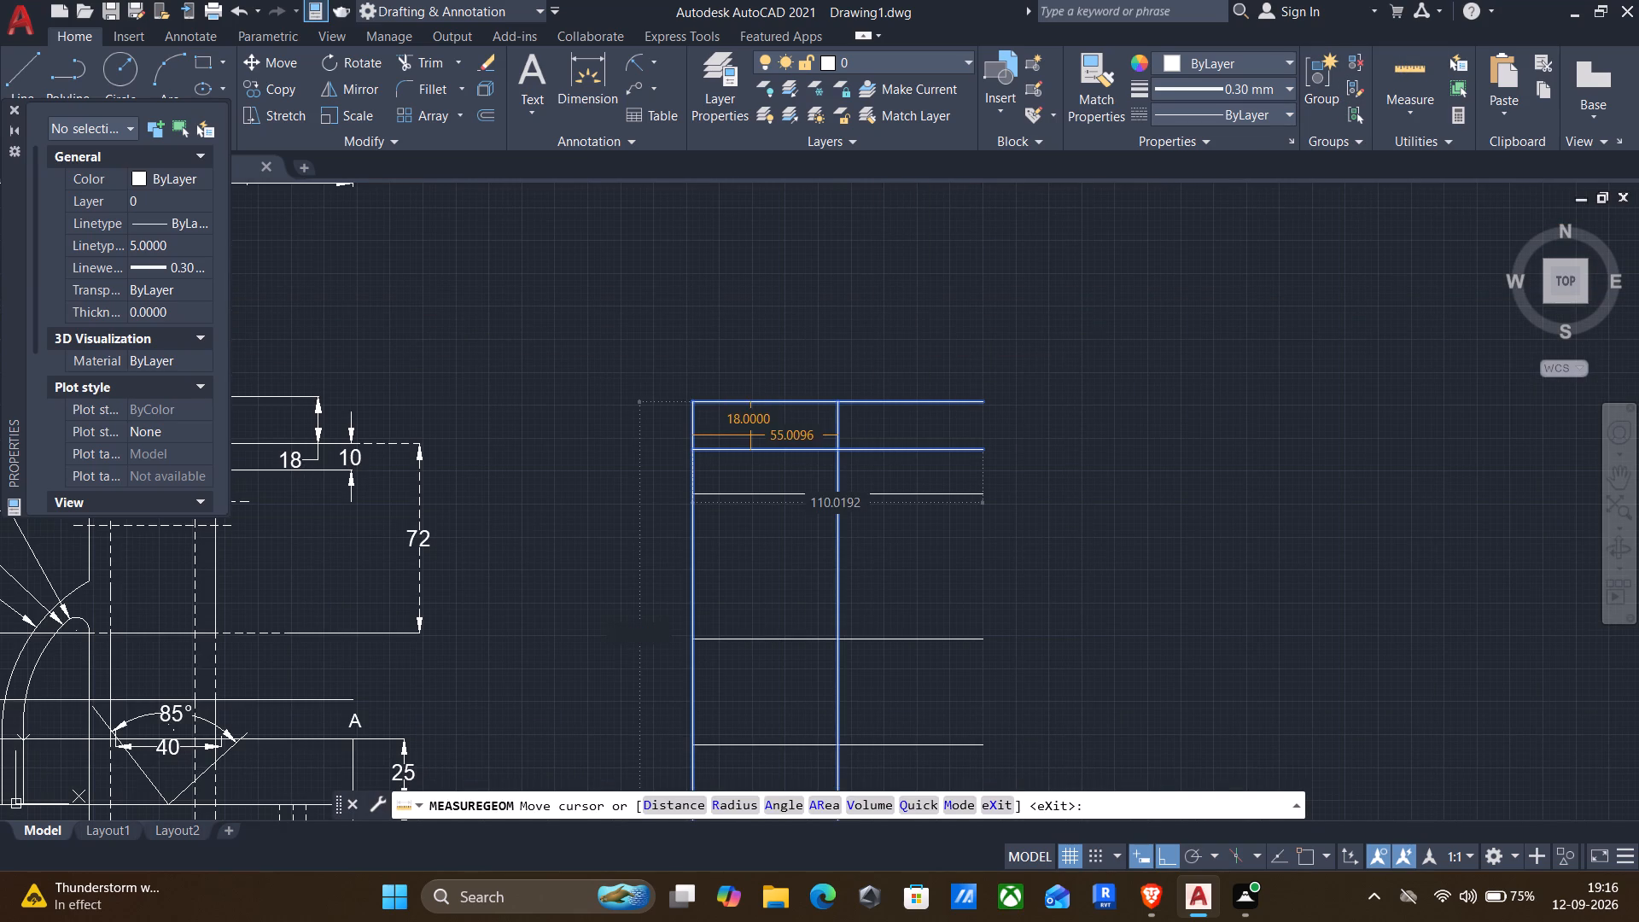
key(Escape)
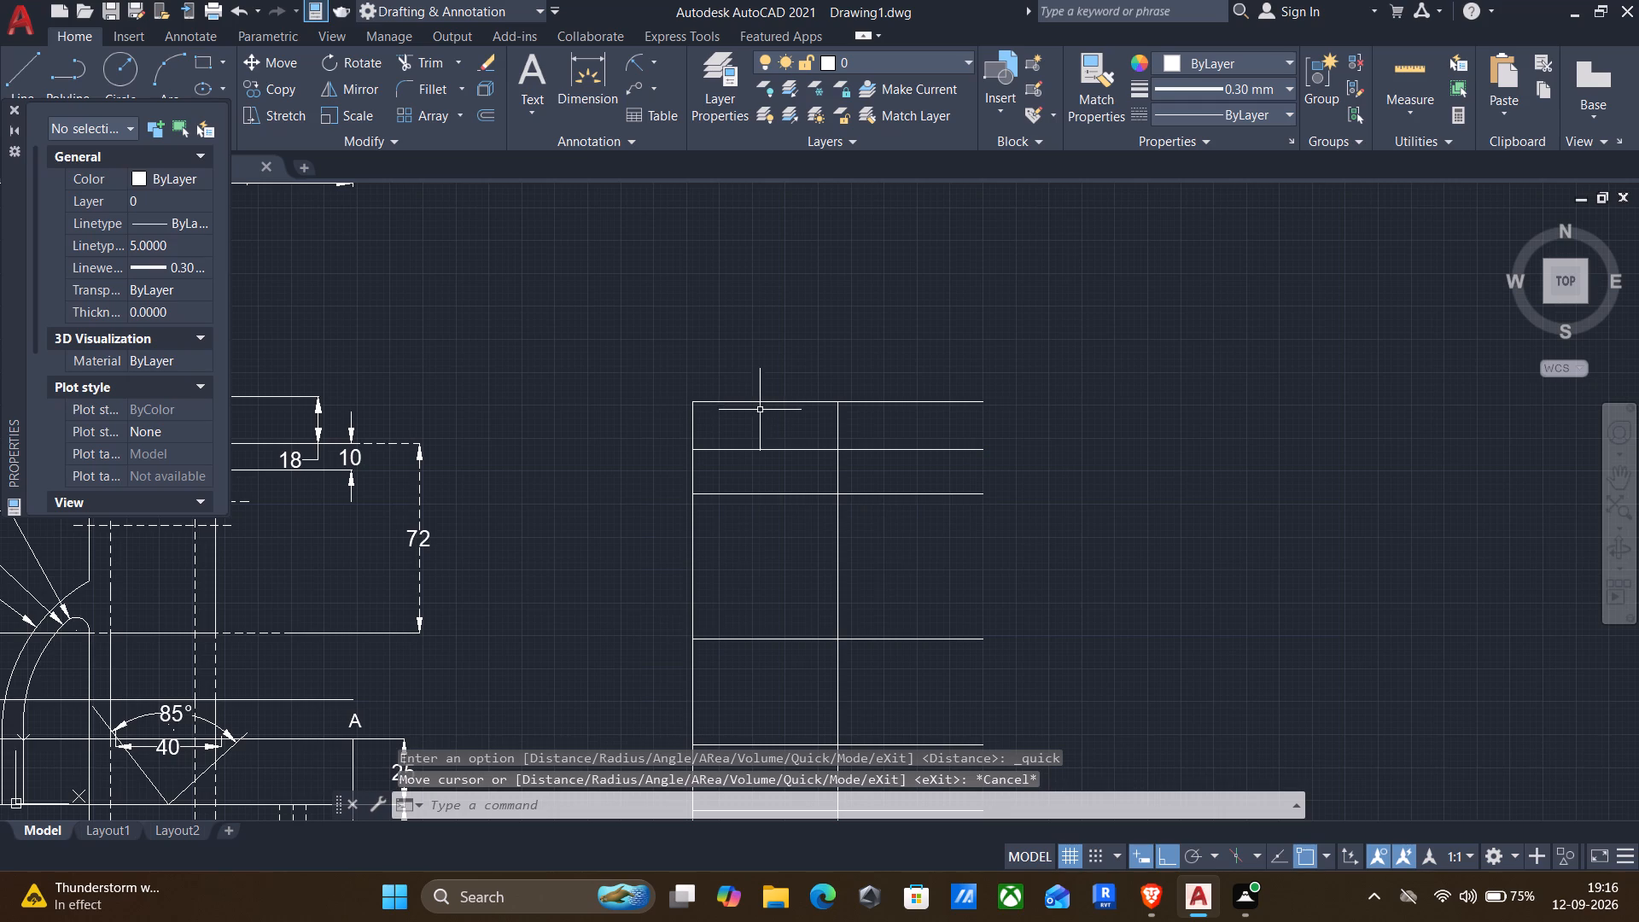
Trim off the parts of the horizontal layout lines that extend right of the second vertical line.
scroll(818, 406, down, 1)
middle_drag(919, 517, 973, 433)
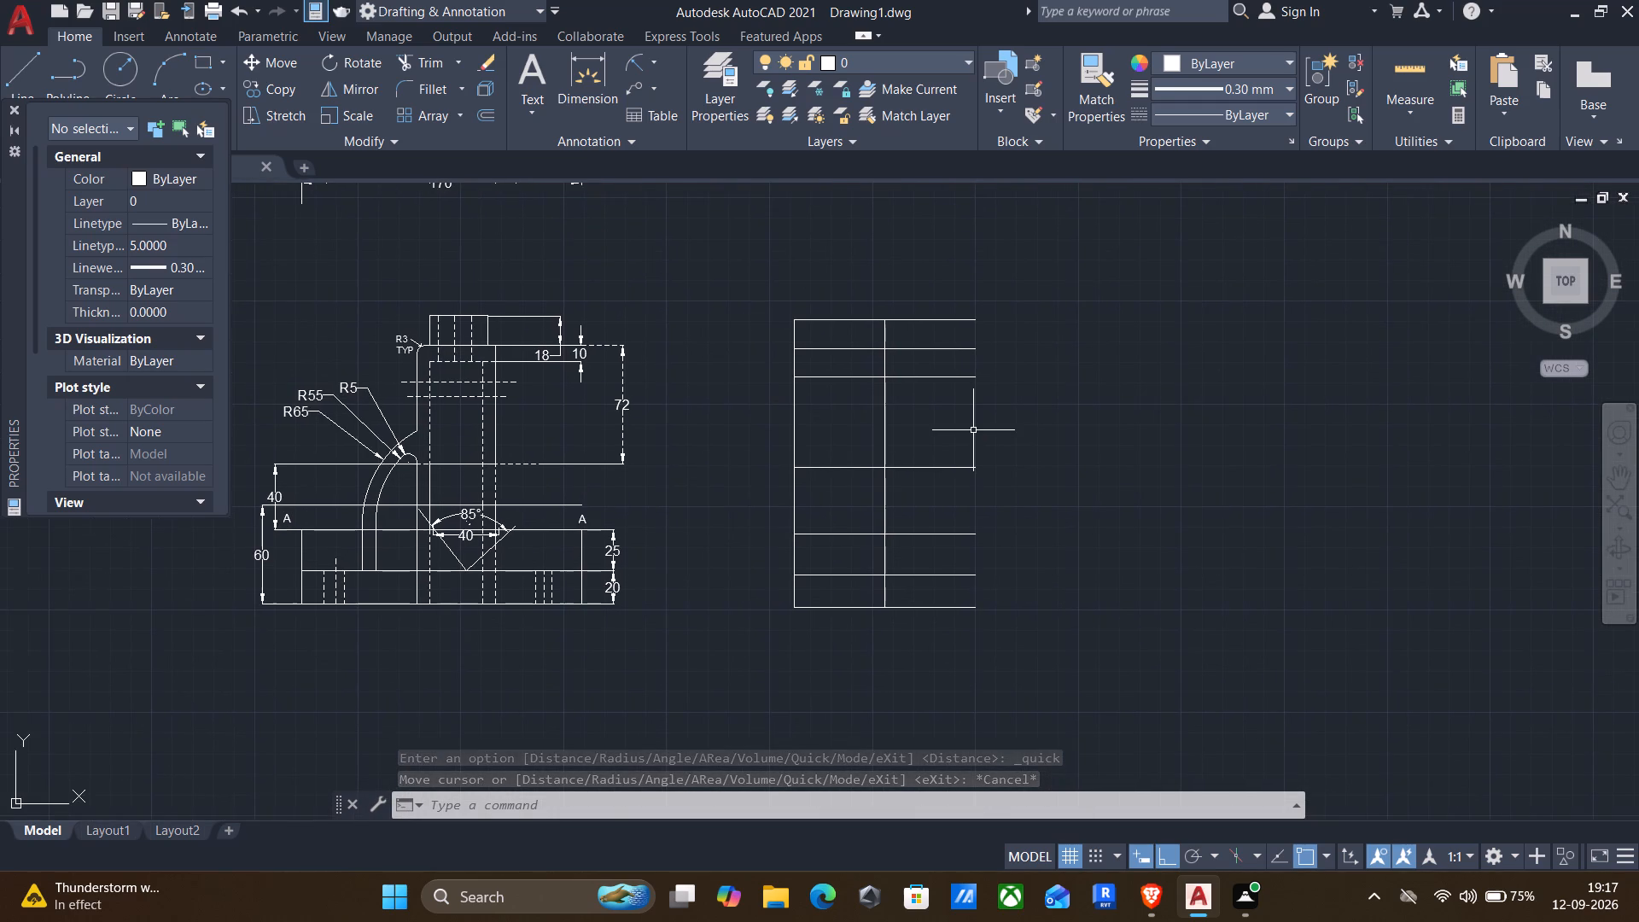
text(TR)
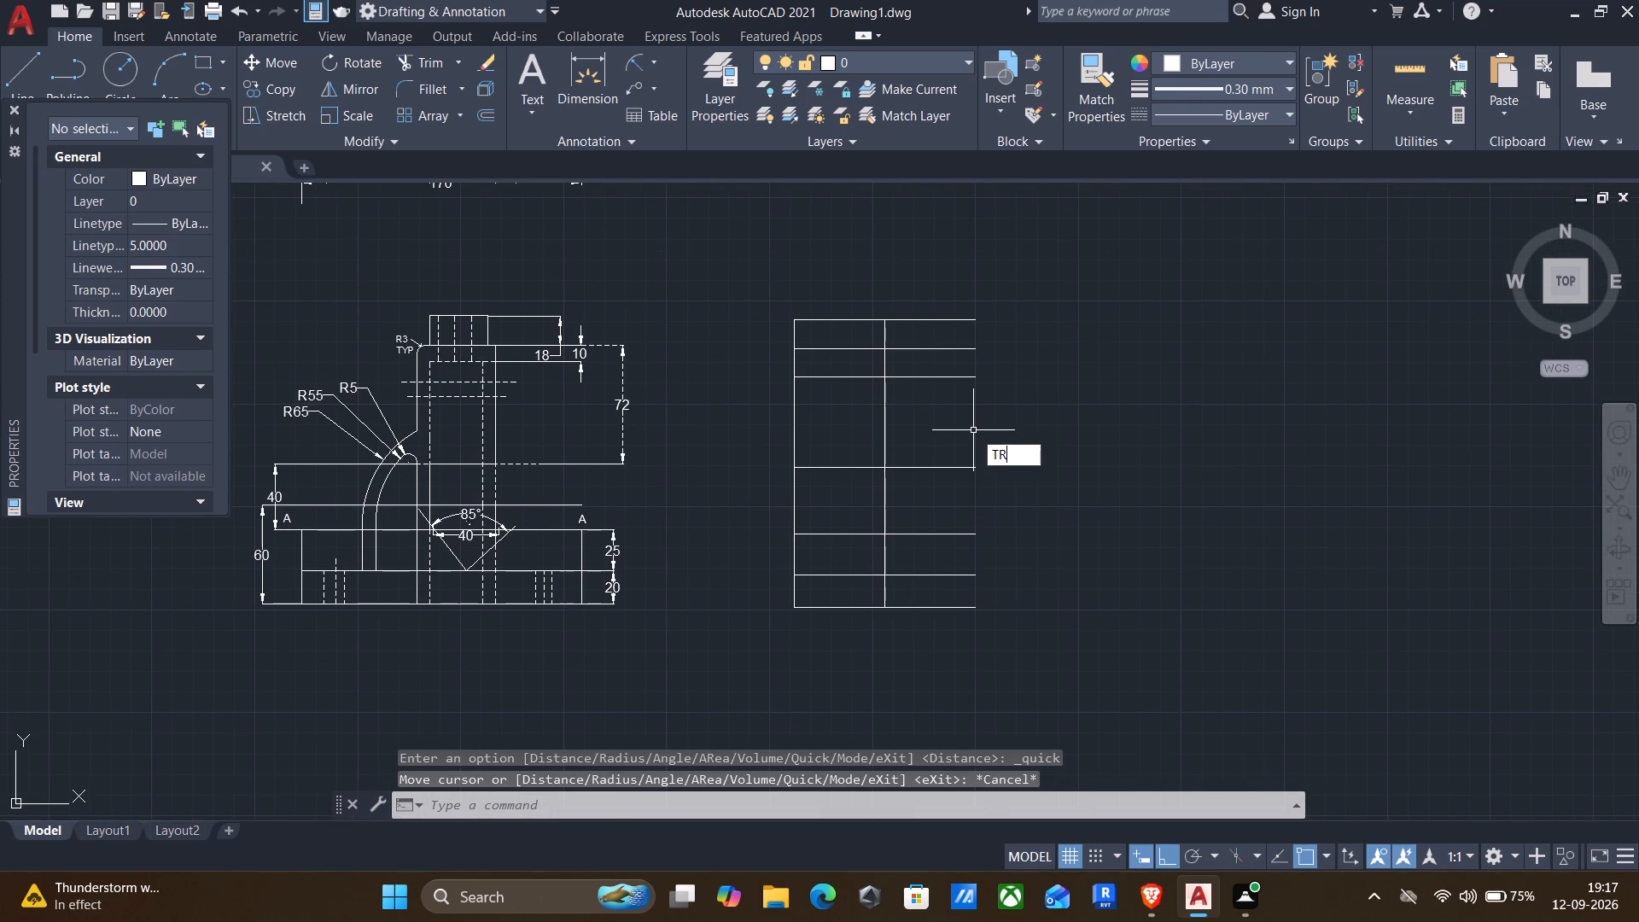
key(Return)
drag(942, 287, 925, 660)
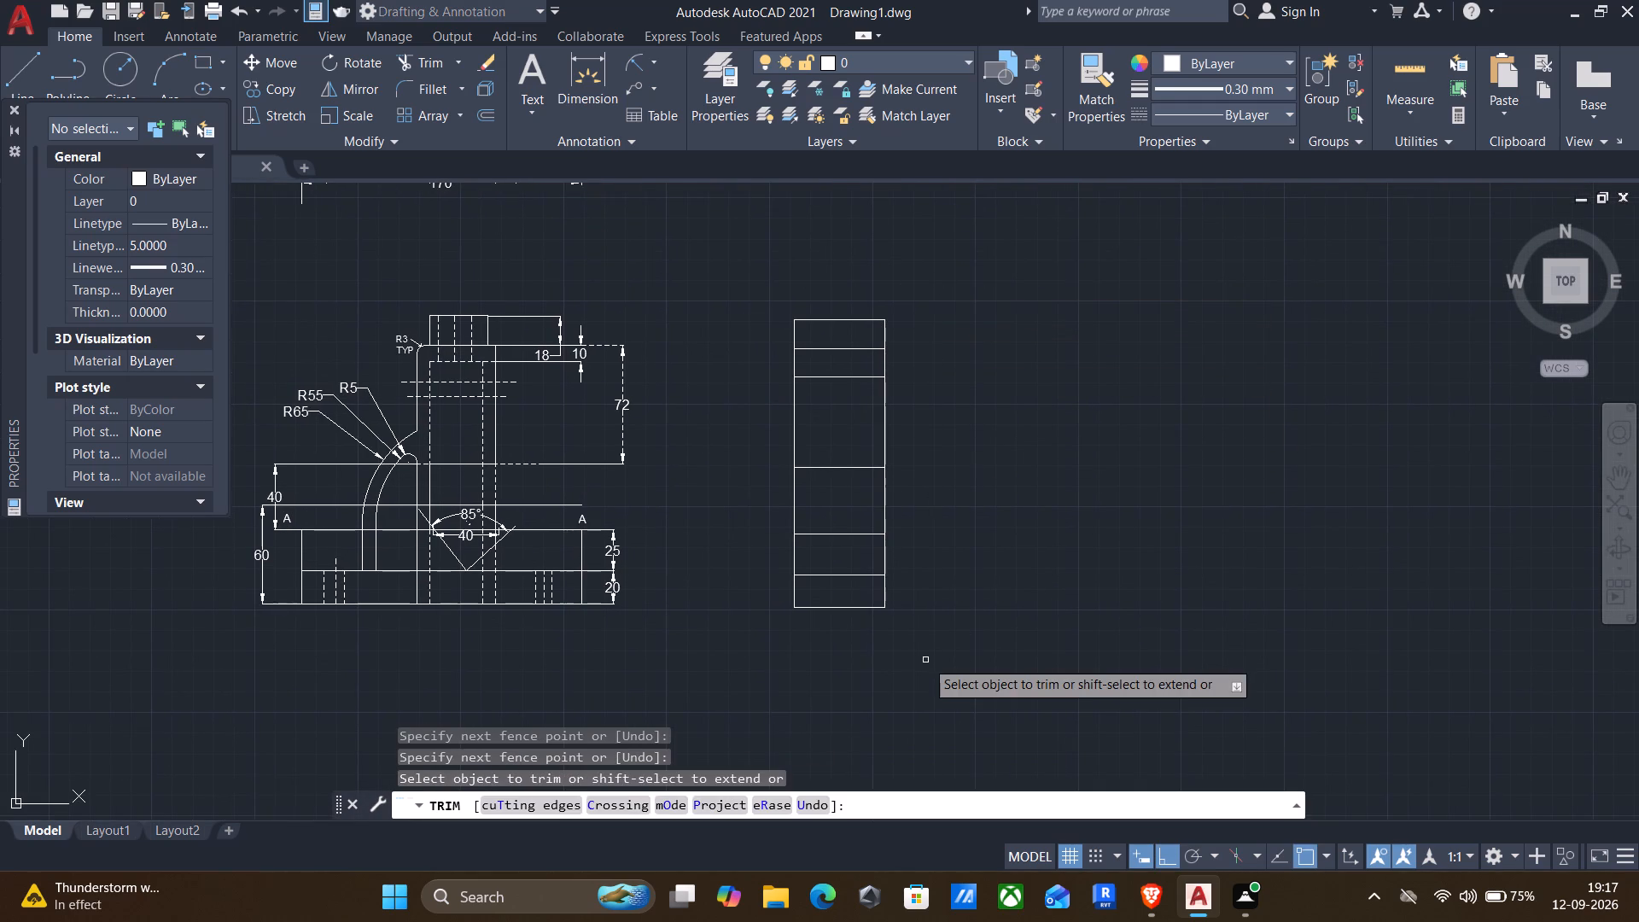
key(Escape)
Draw a vertical centre line from the midpoint of the side view's shortened top line to a point below the baseline.
key(l)
key(Return)
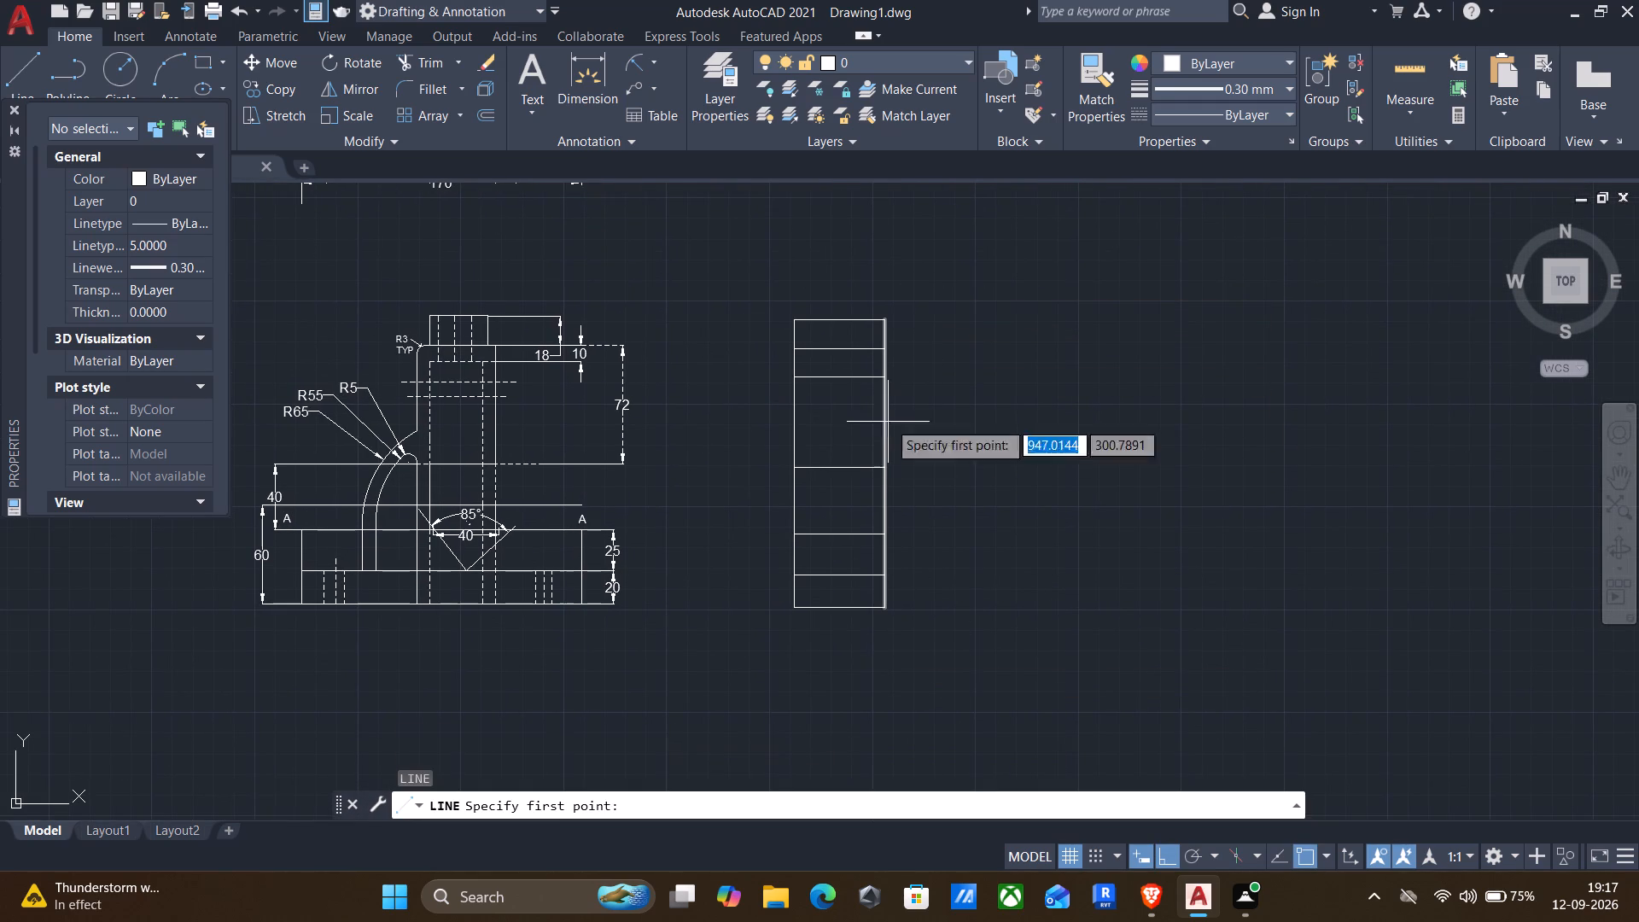
click(839, 318)
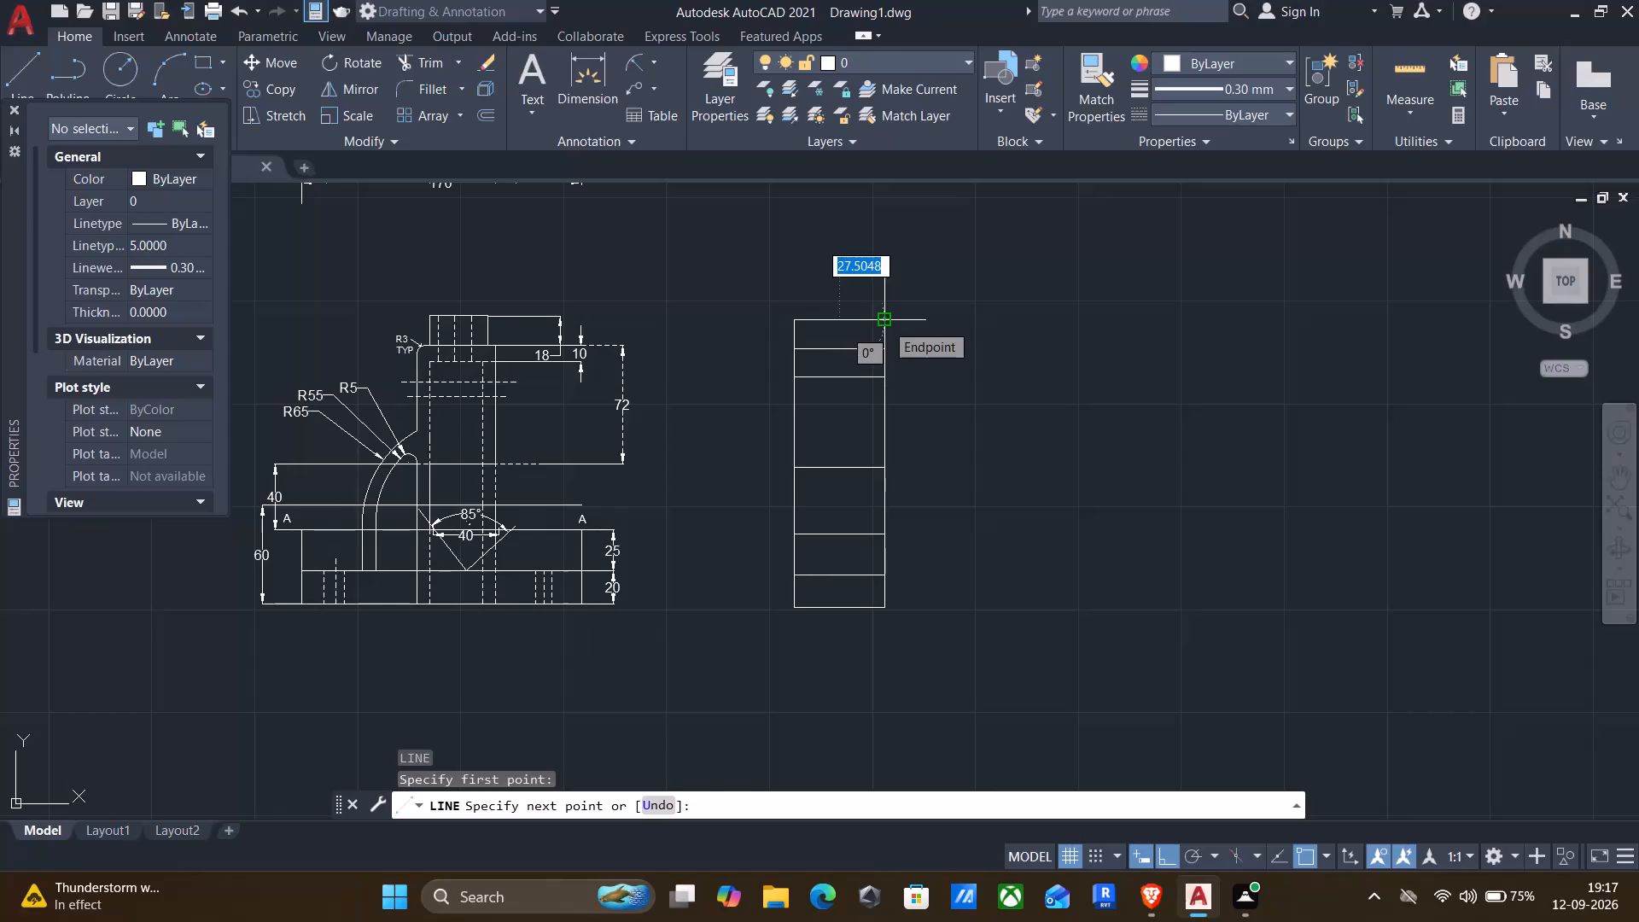
click(864, 668)
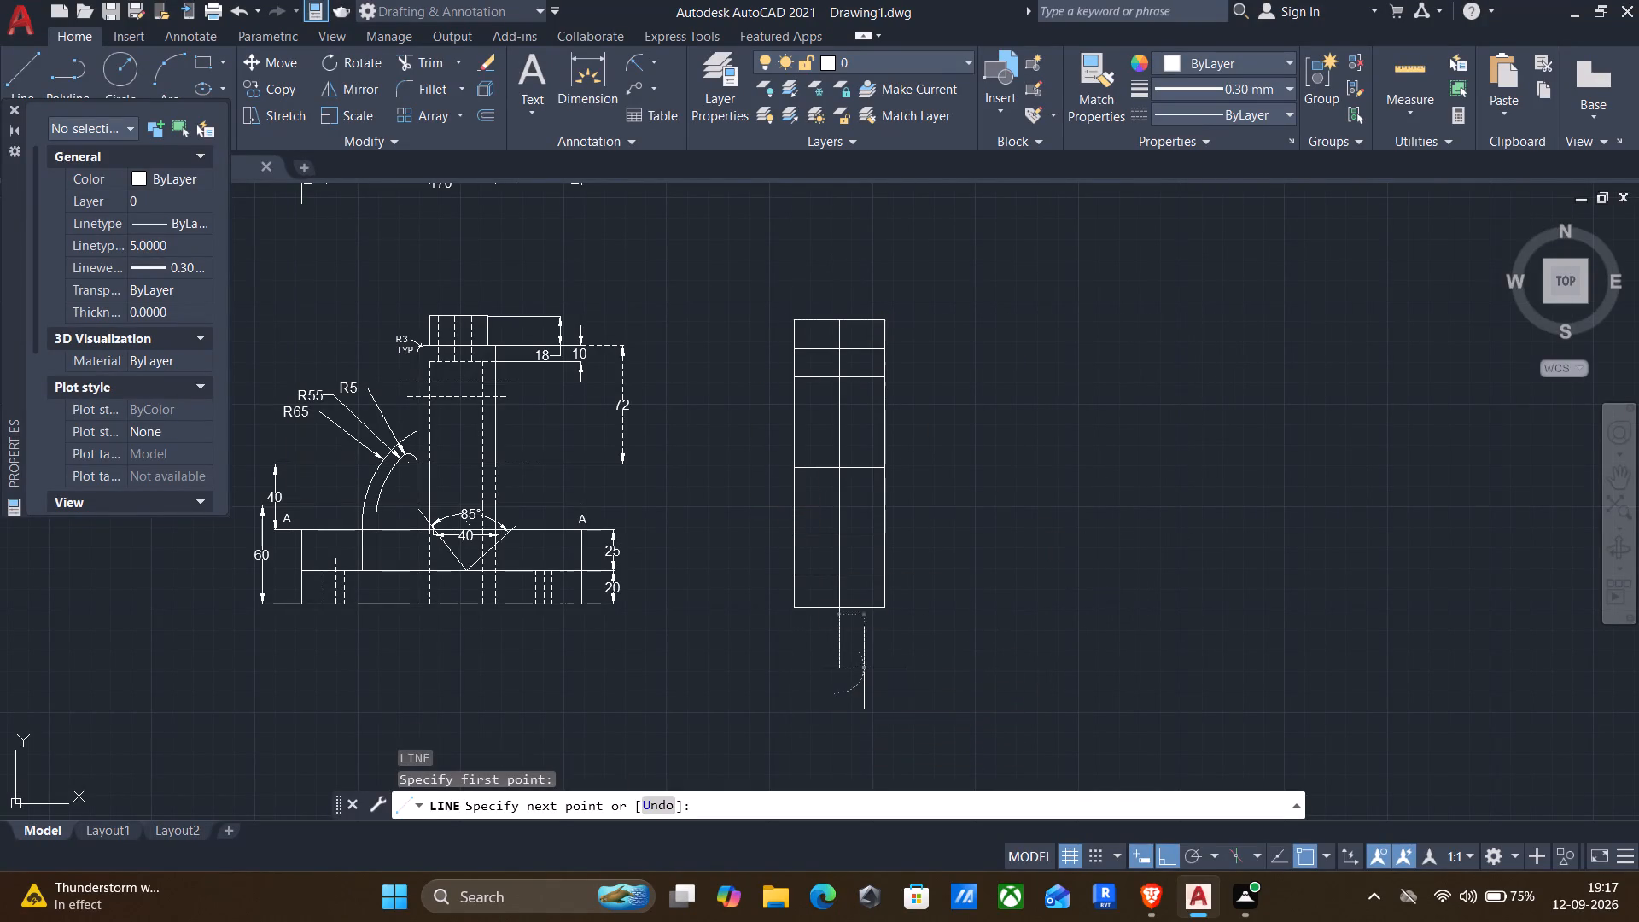
key(Return)
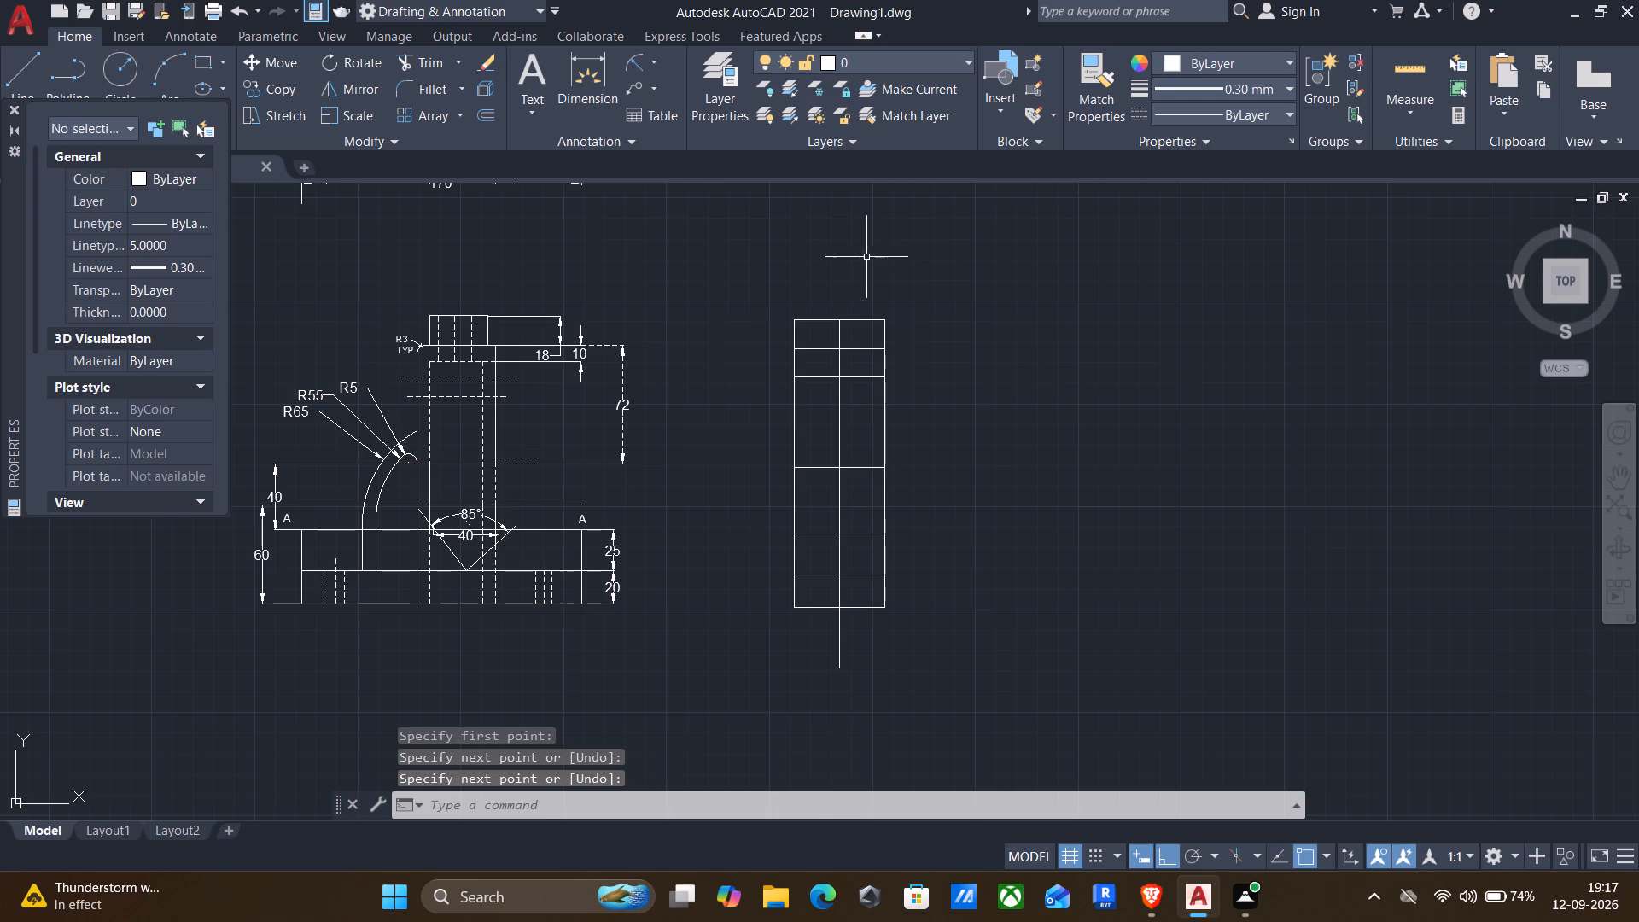
Erase the vertical line at the right edge of the side view layout.
click(864, 258)
click(963, 654)
key(Delete)
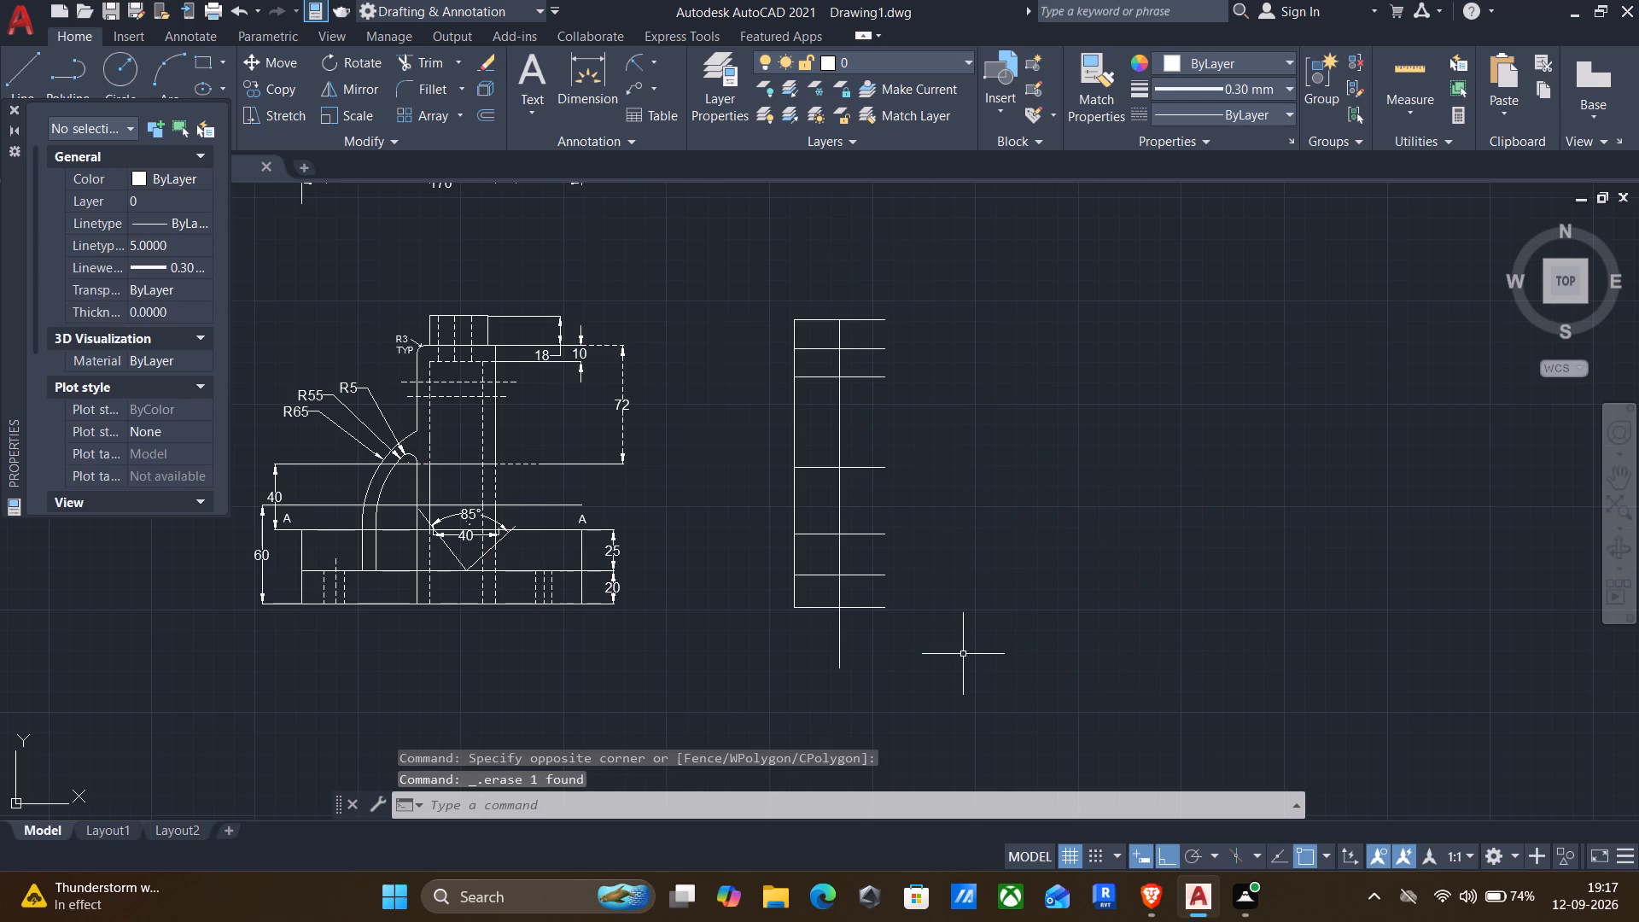
Offset the side view's centre line to the right by 20, and offset the resulting line by 5 back toward the centre line.
key(o)
key(Return)
click(843, 499)
drag(880, 497, 885, 497)
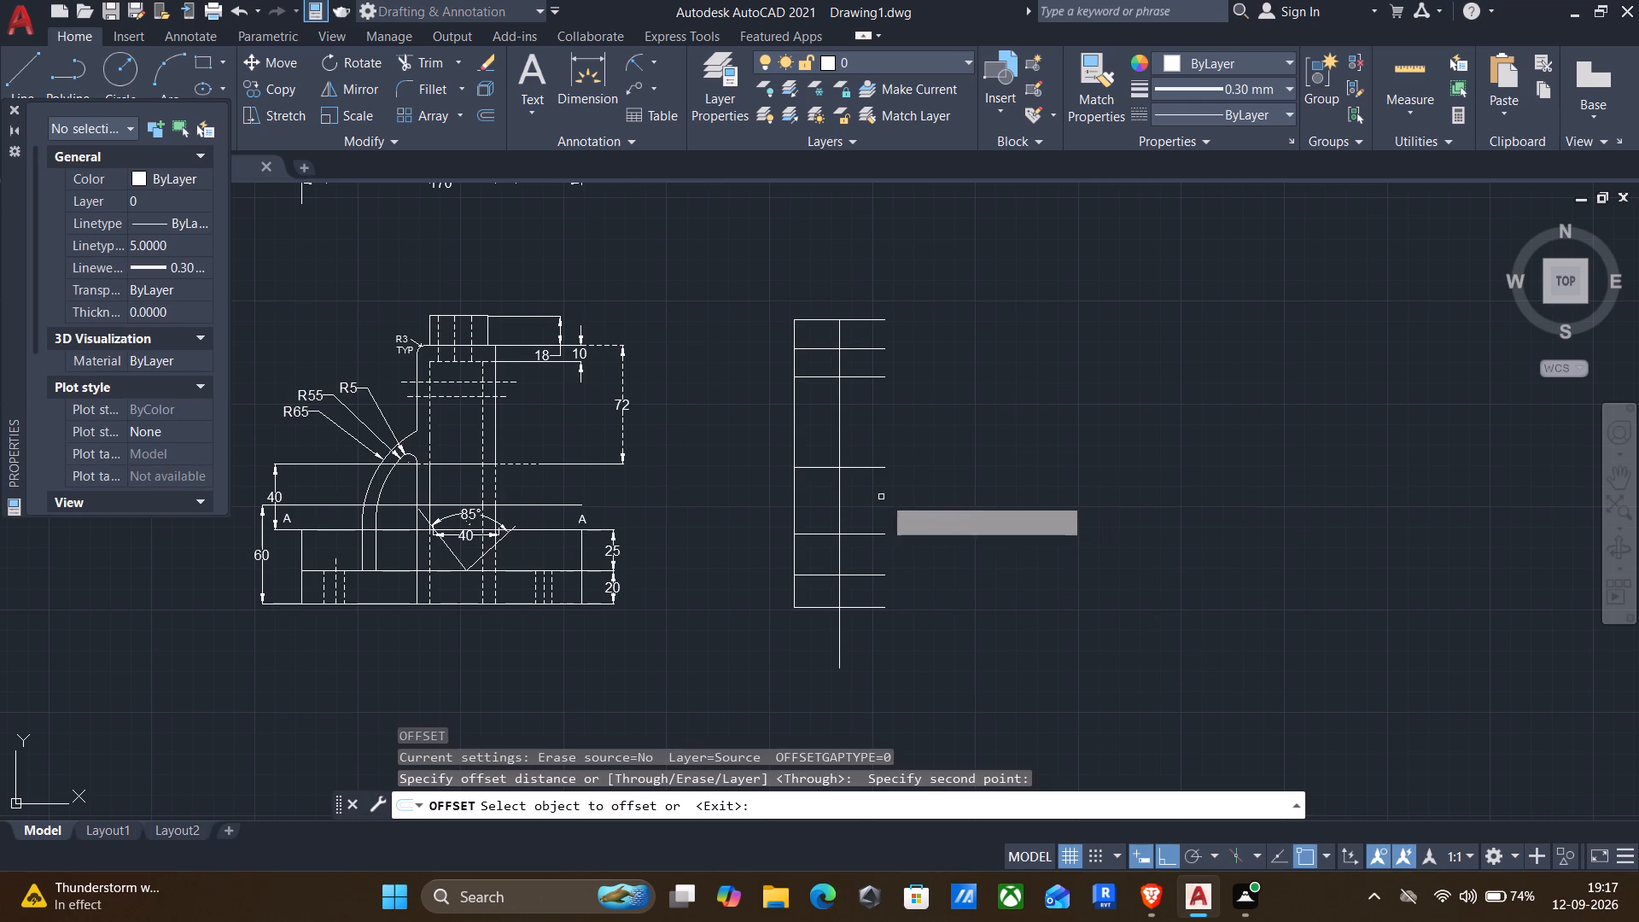
drag(885, 497, 864, 505)
click(838, 512)
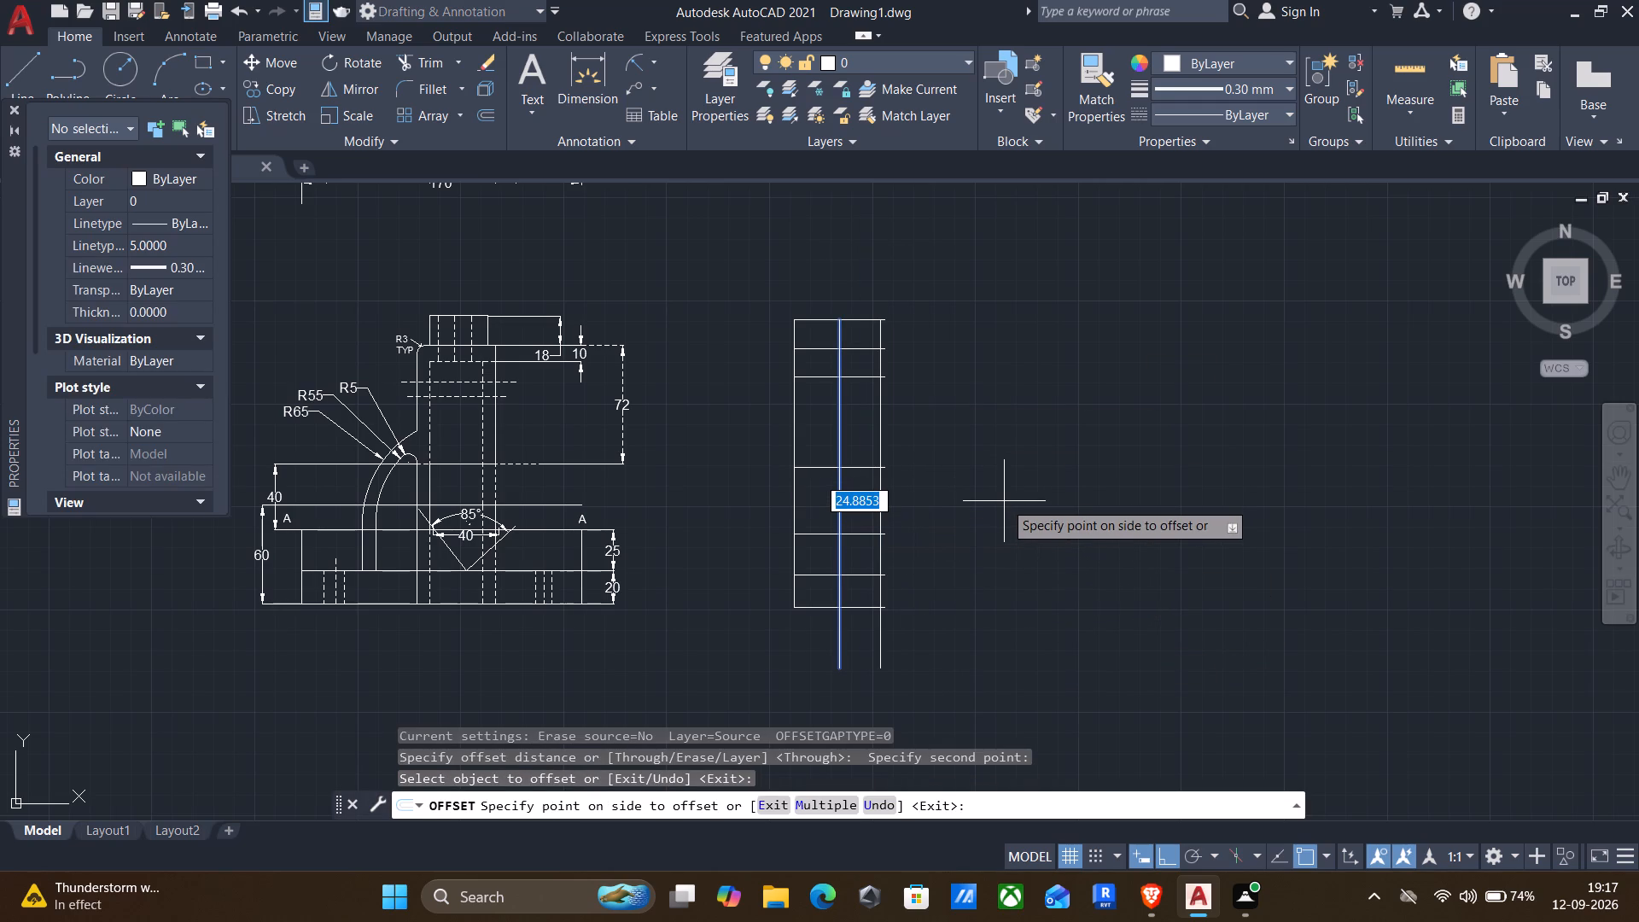
key(2)
key(0)
key(Return)
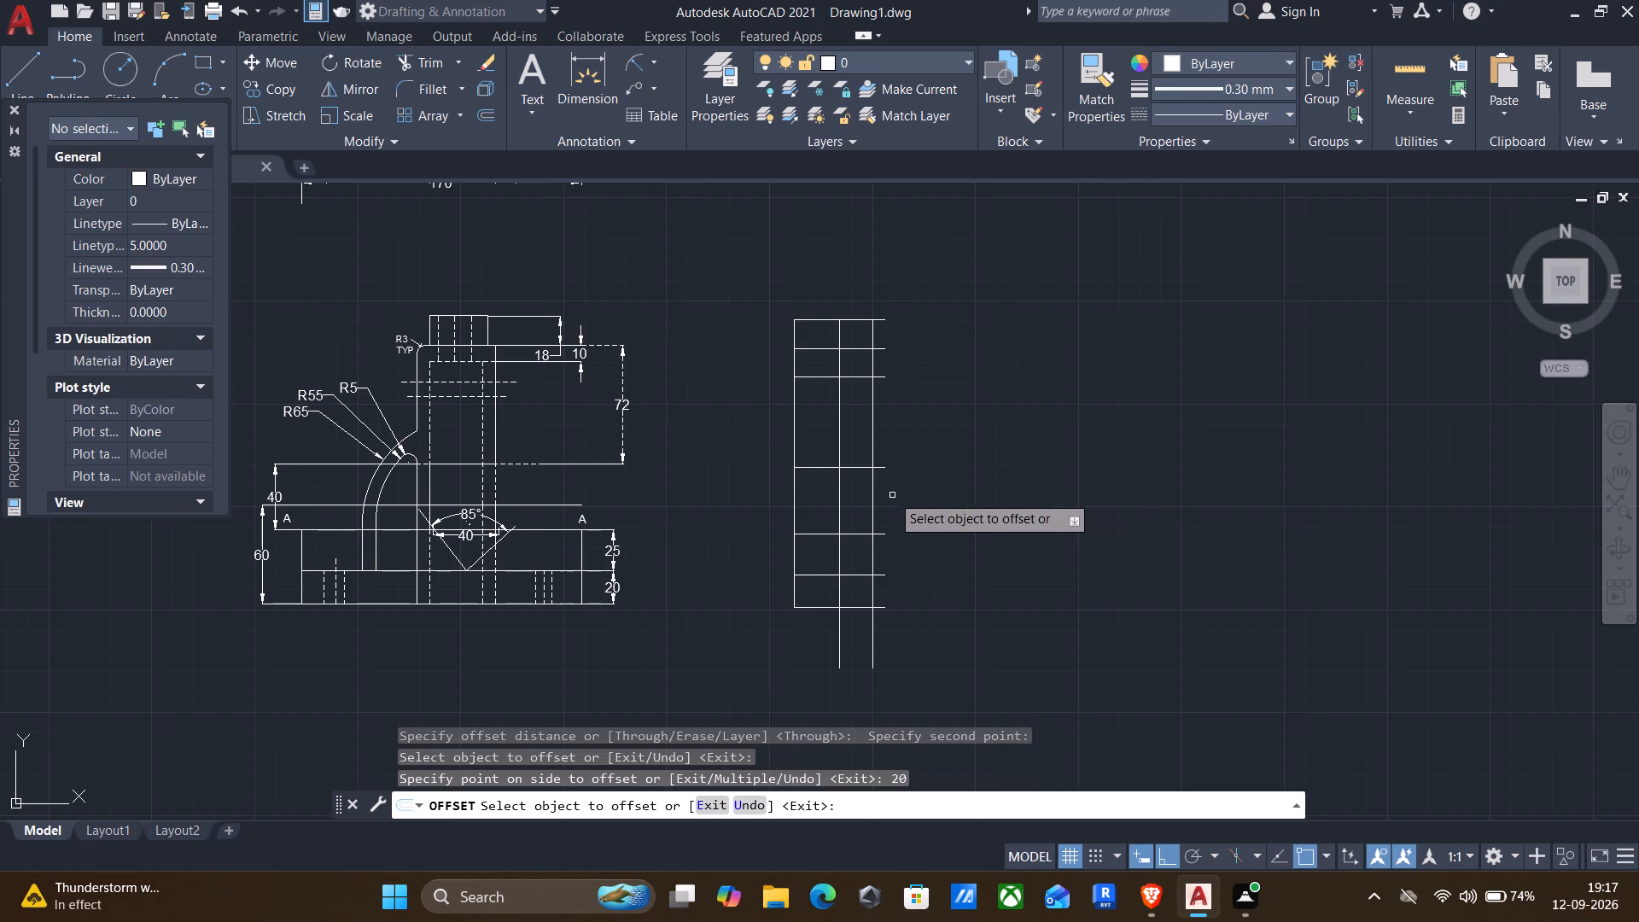
click(868, 442)
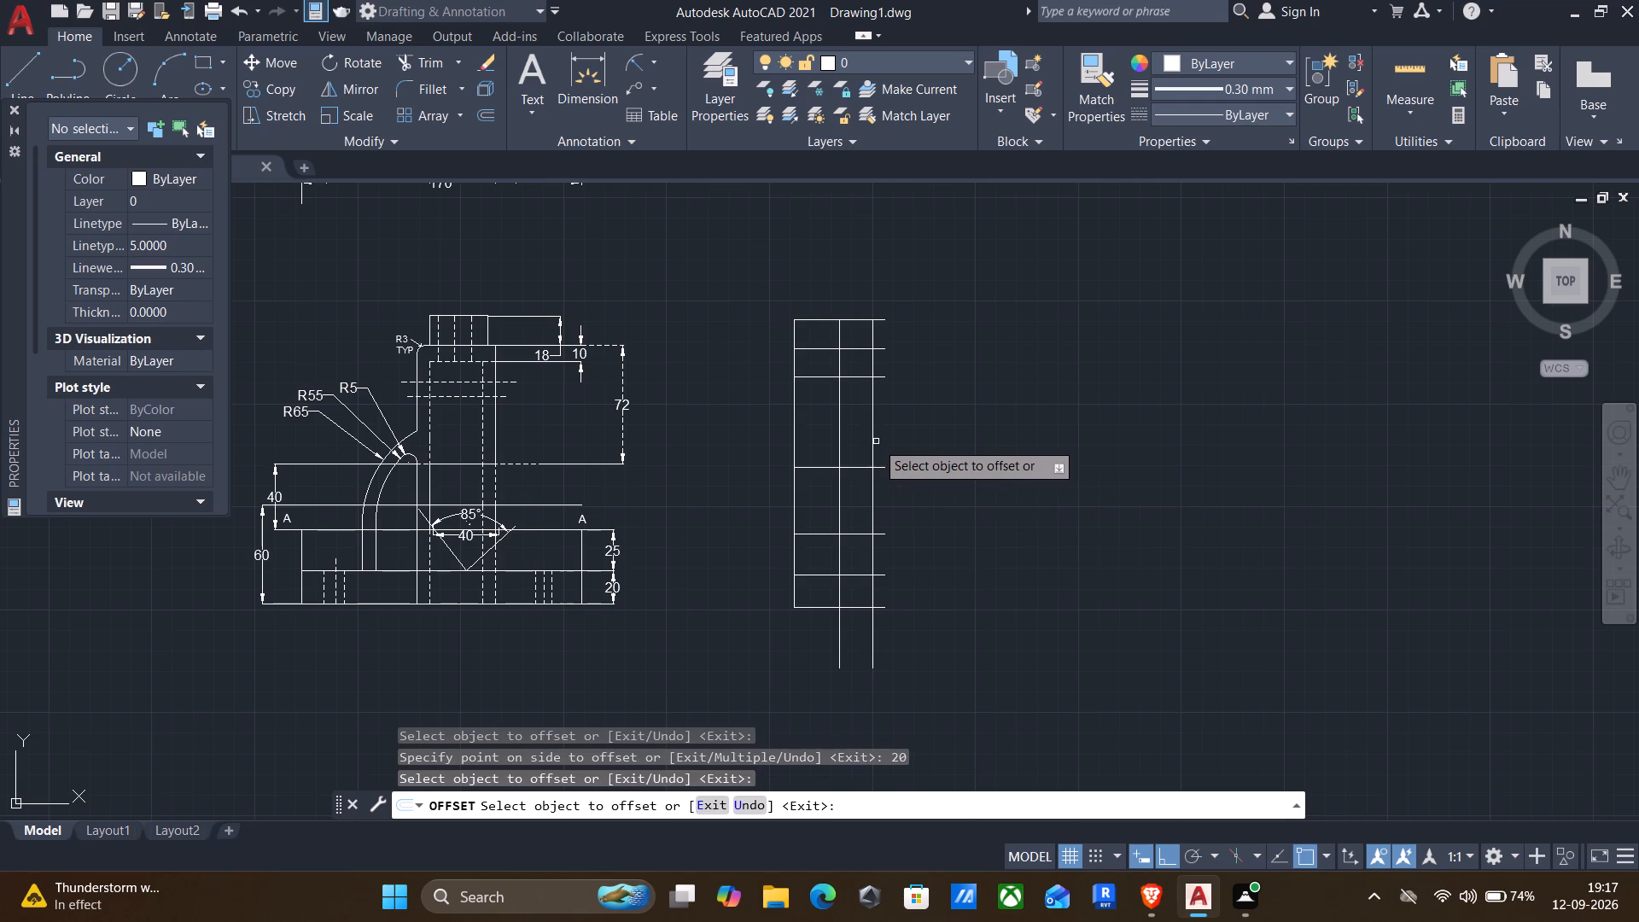
click(872, 441)
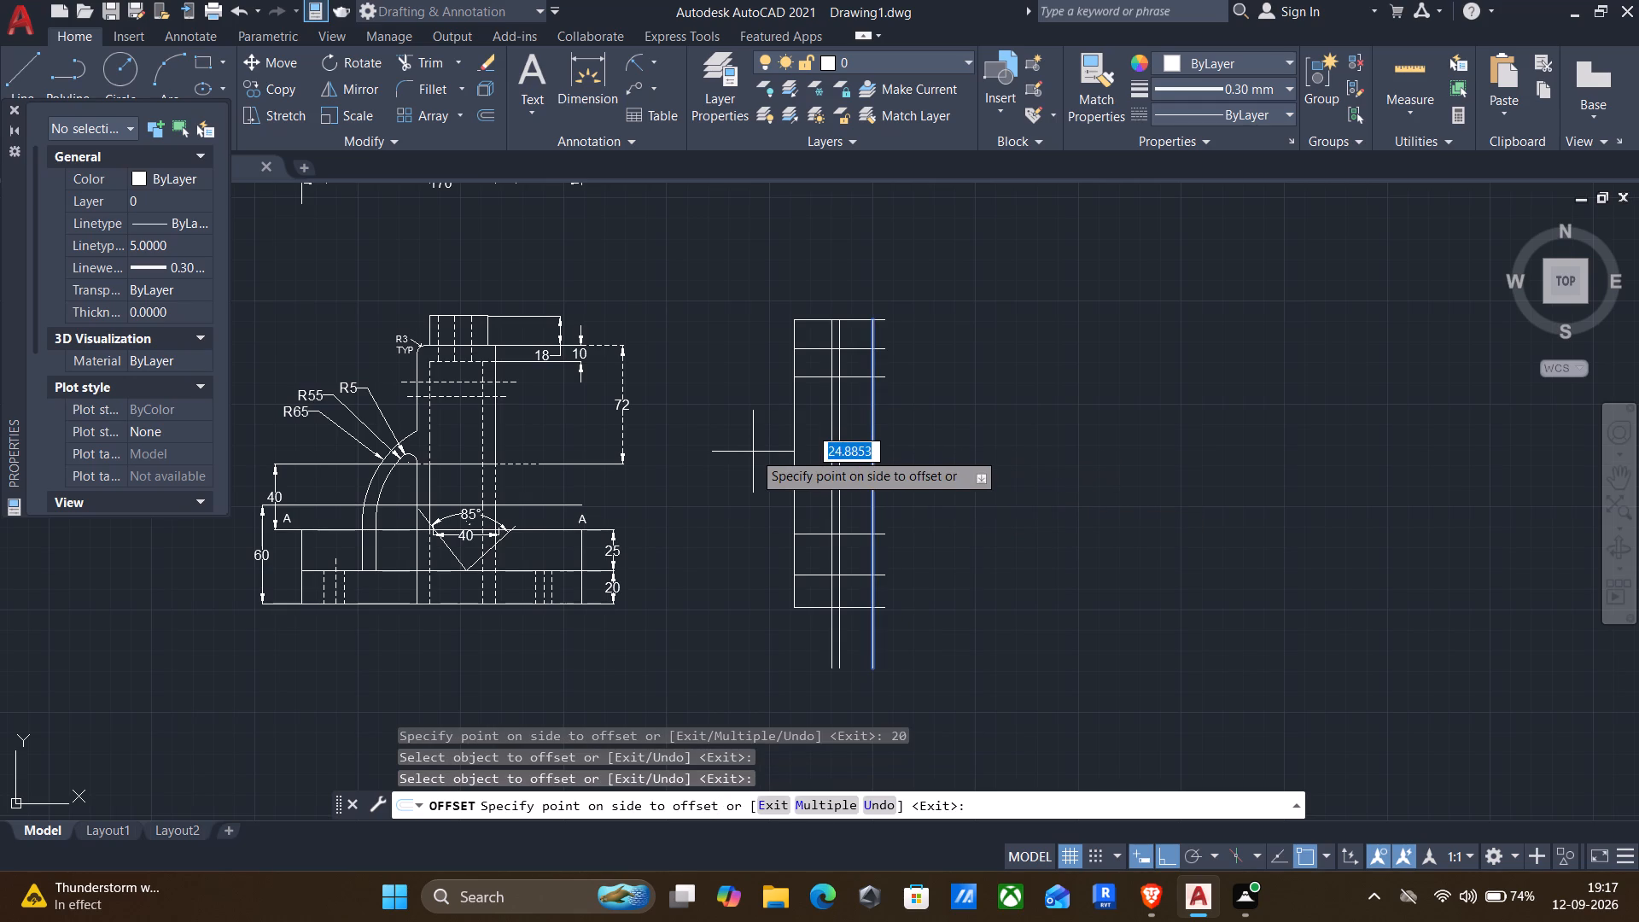
key(5)
key(Return)
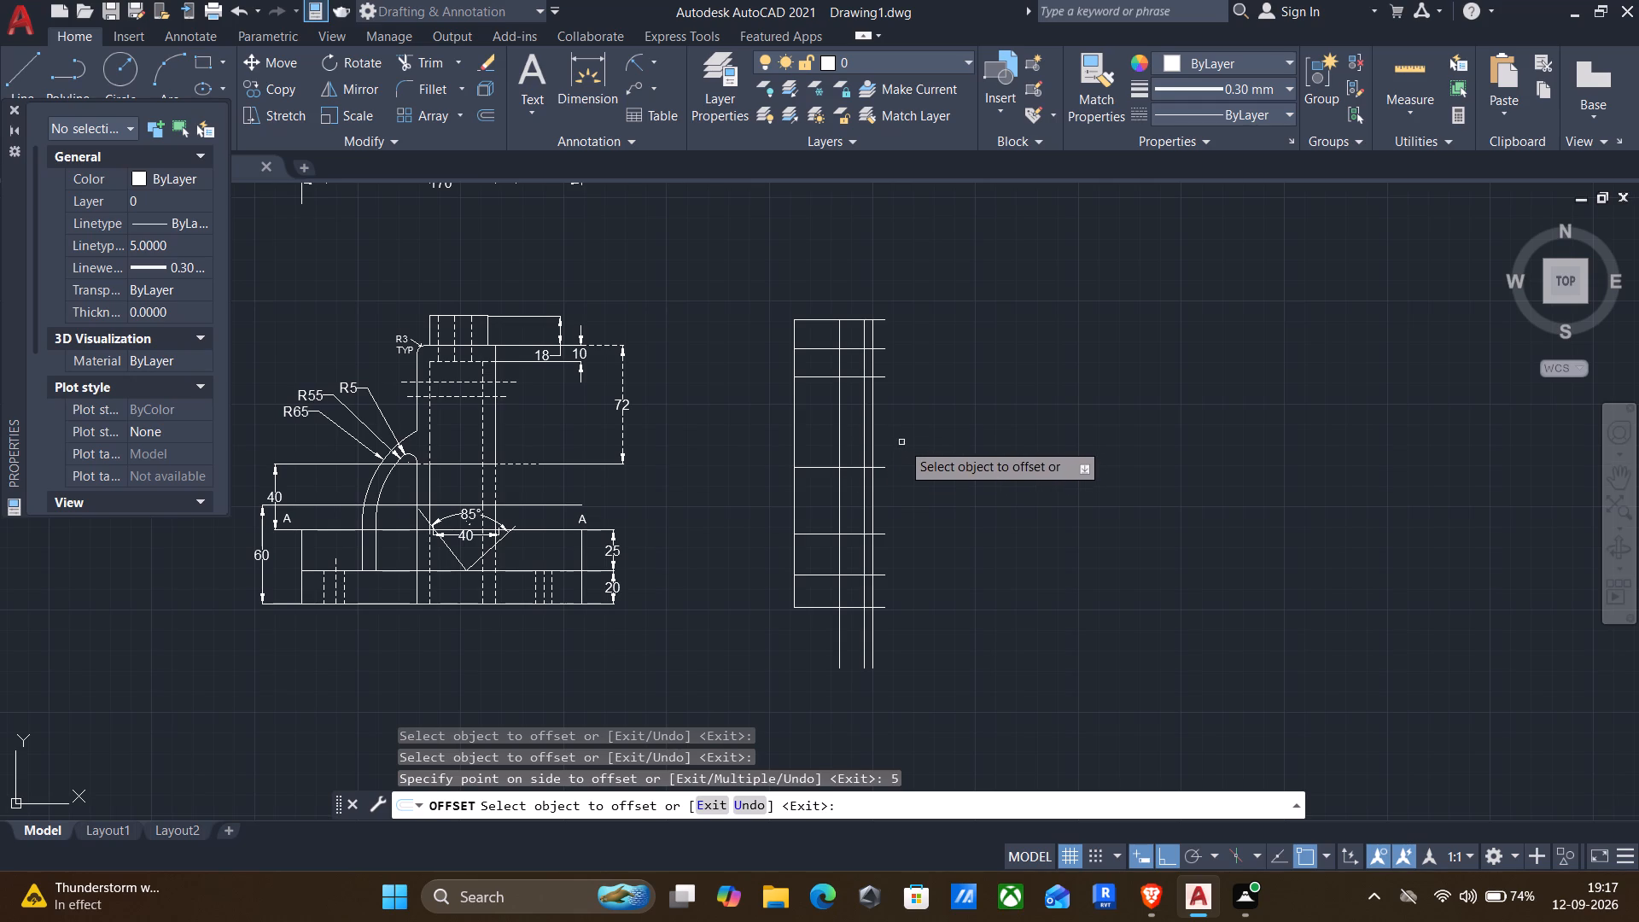
Offset the side view's centre line to the left by 20.
click(829, 442)
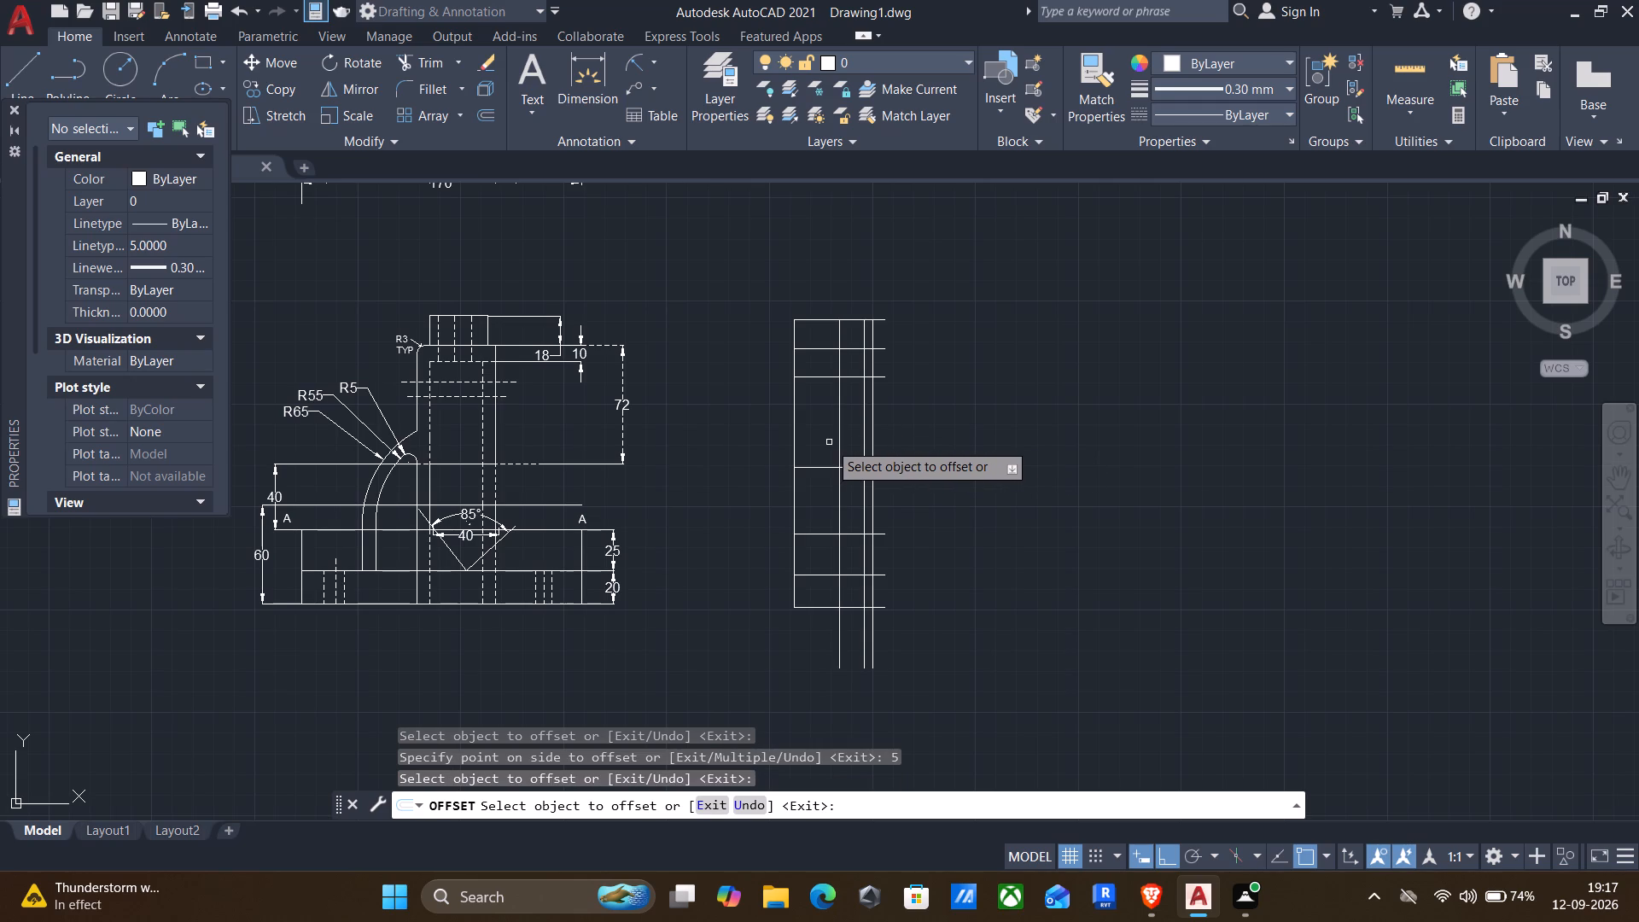
click(839, 441)
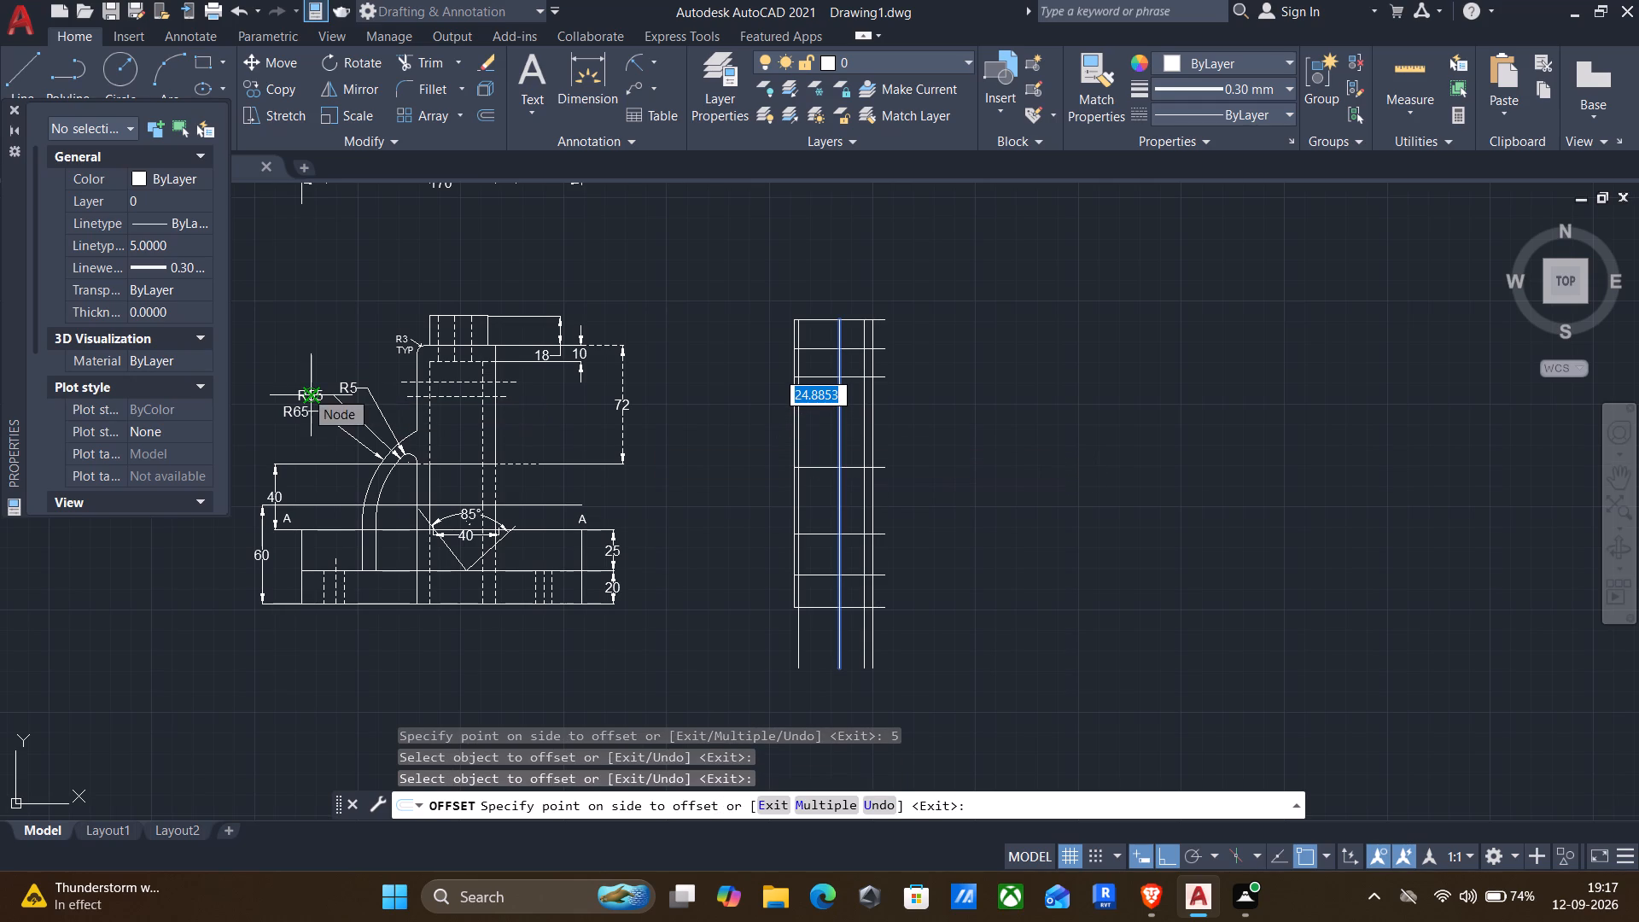
text(20)
key(Return)
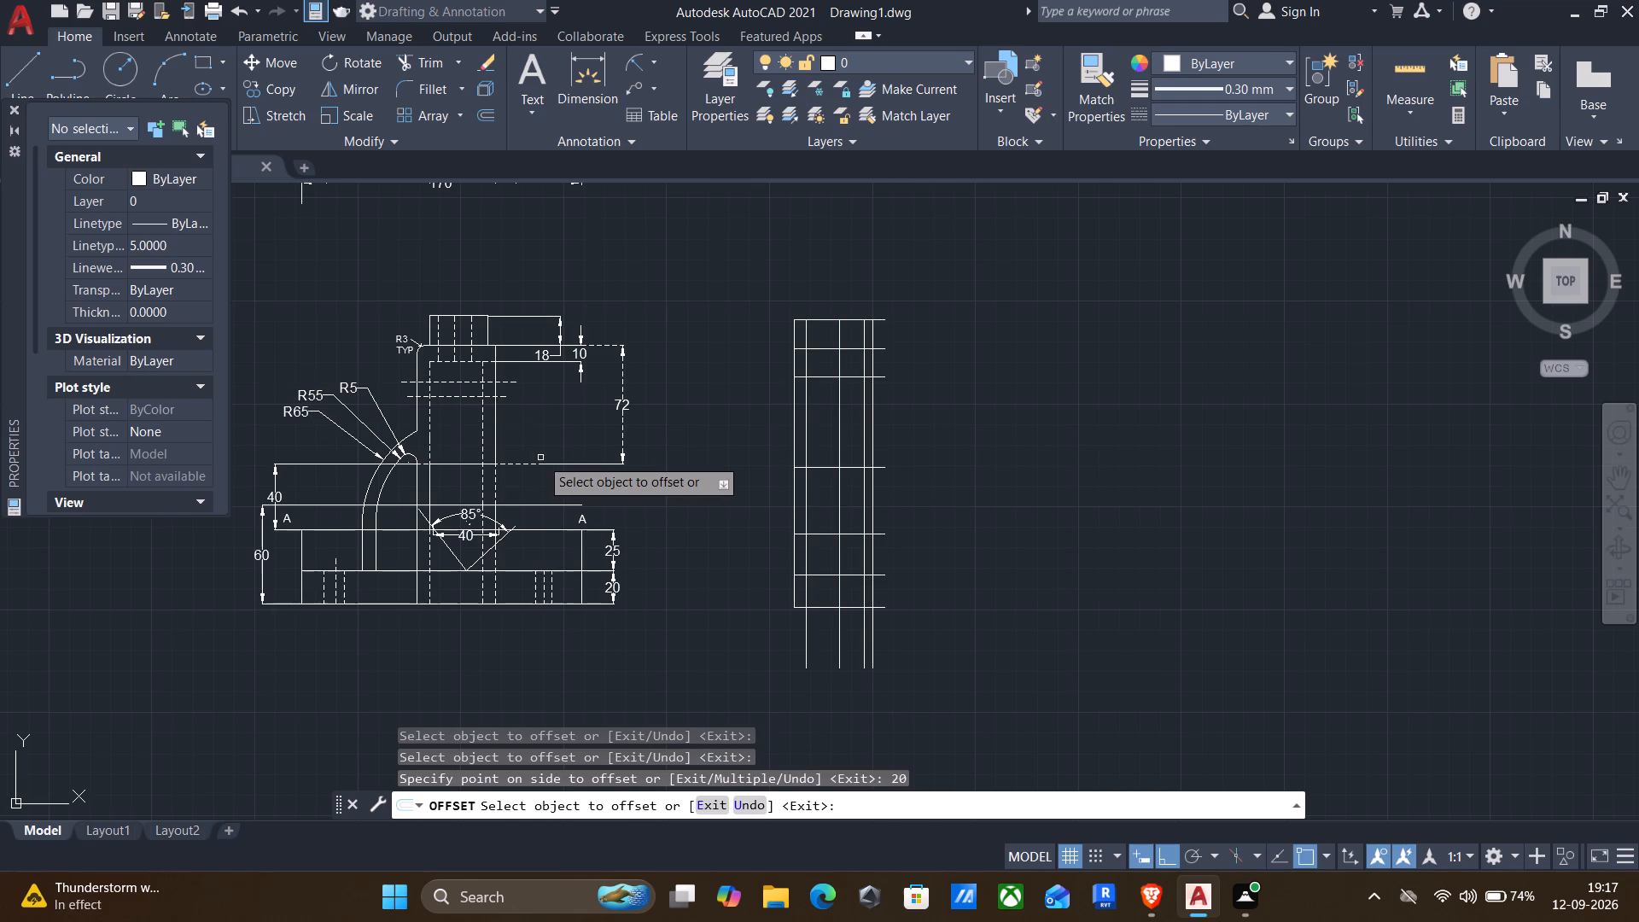
Offset the nearest vertical line on each side of the side view's centre line outward by 8.
scroll(779, 445, up, 2)
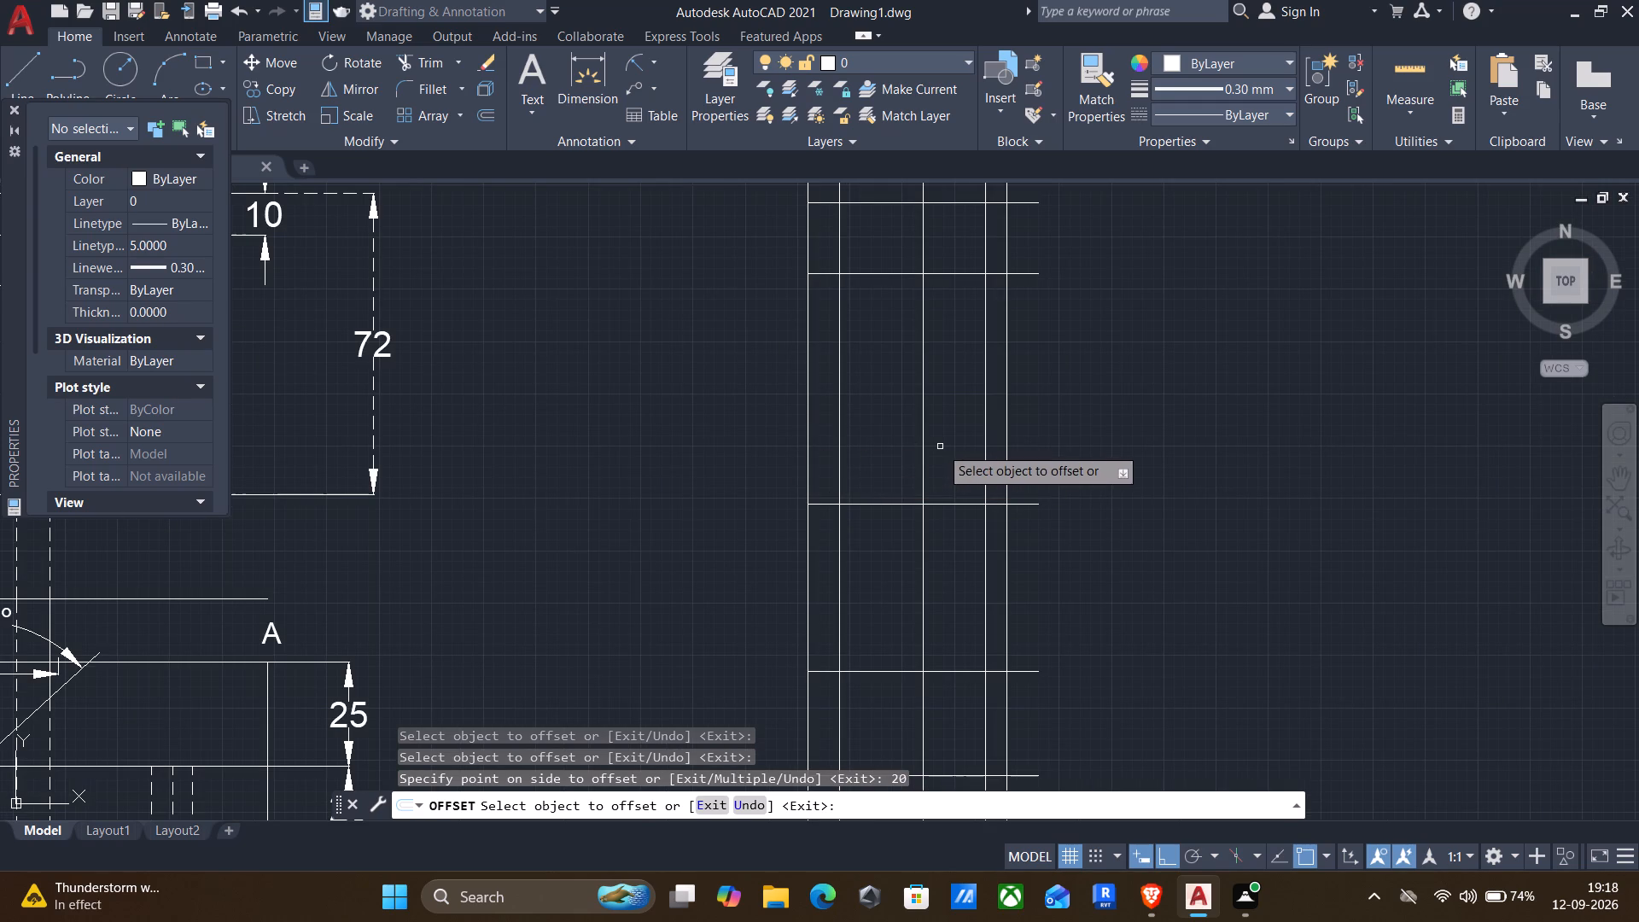
click(987, 441)
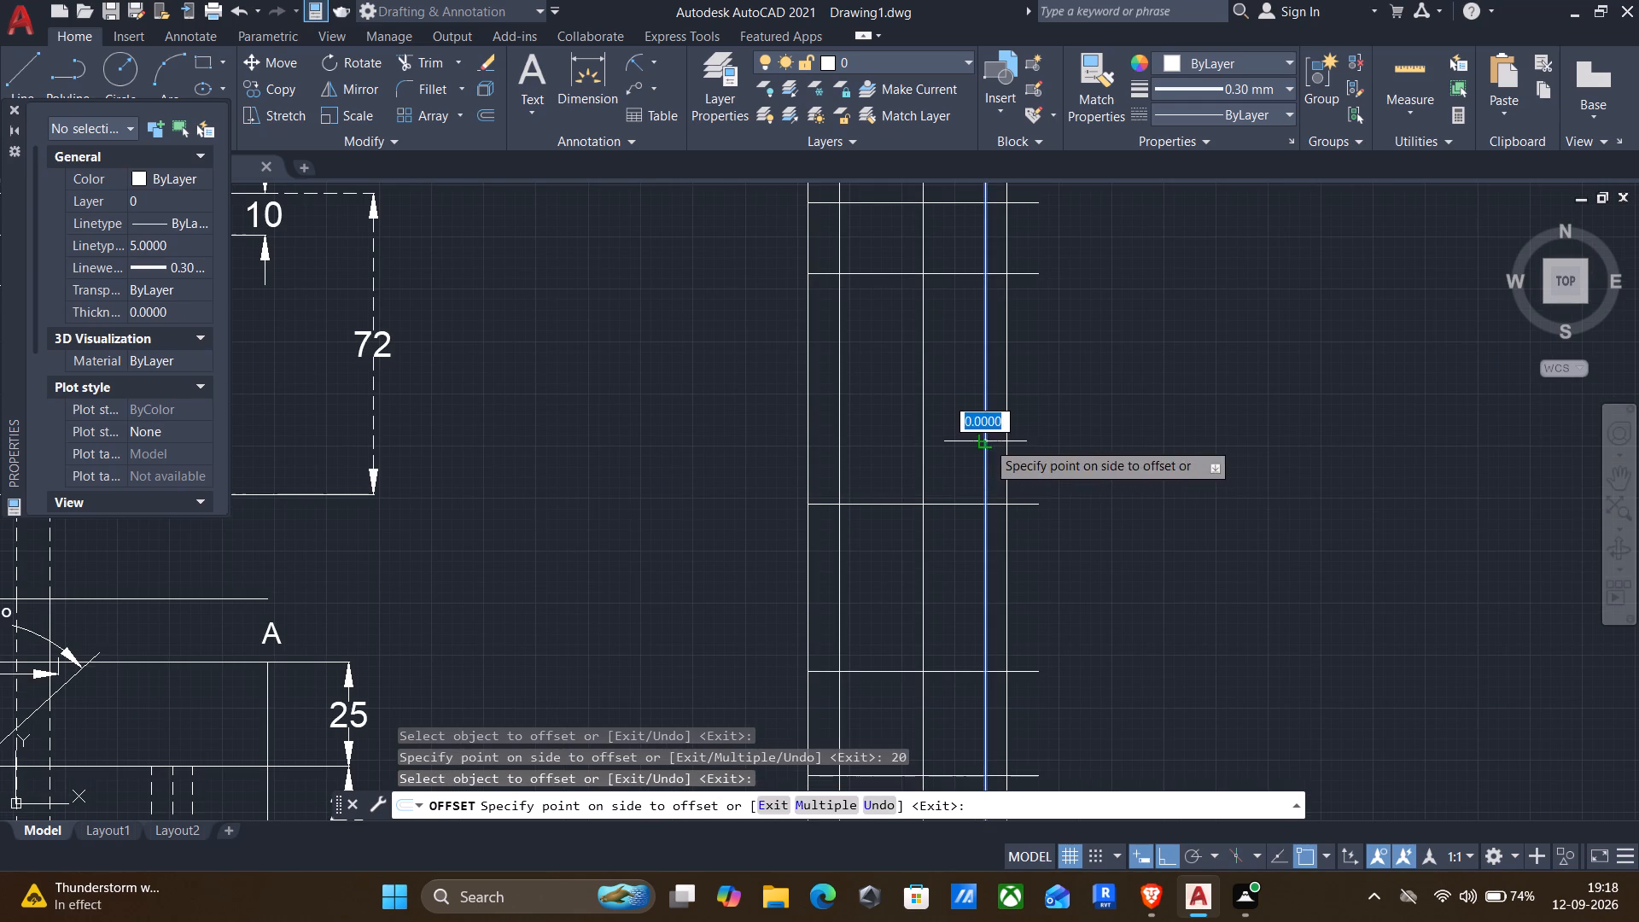
key(8)
key(Return)
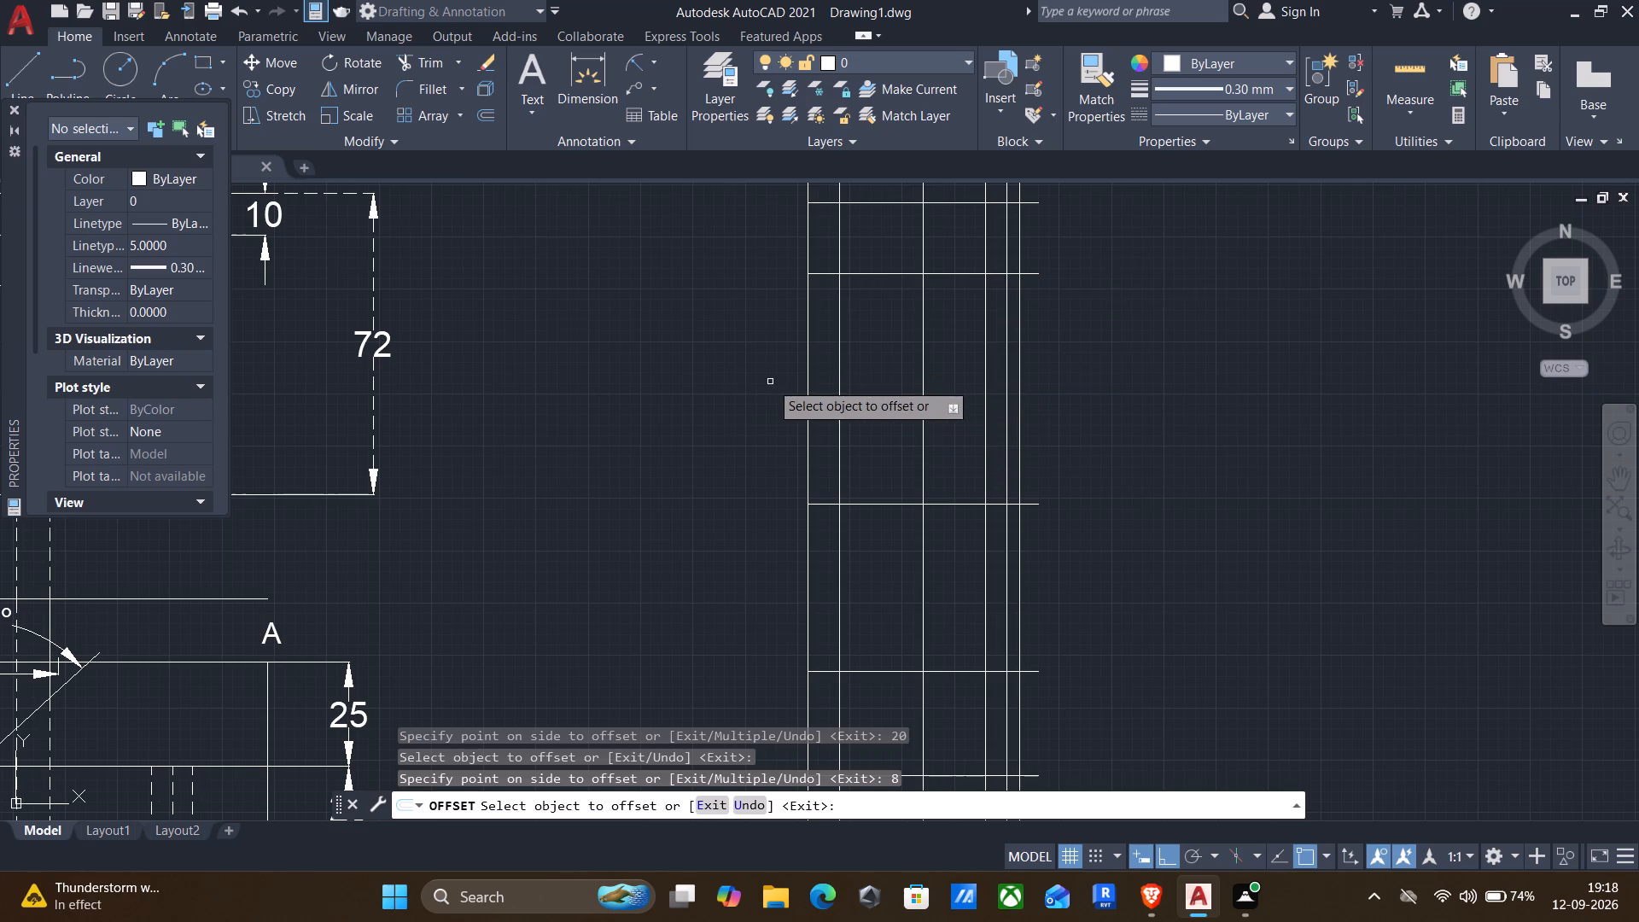
click(843, 390)
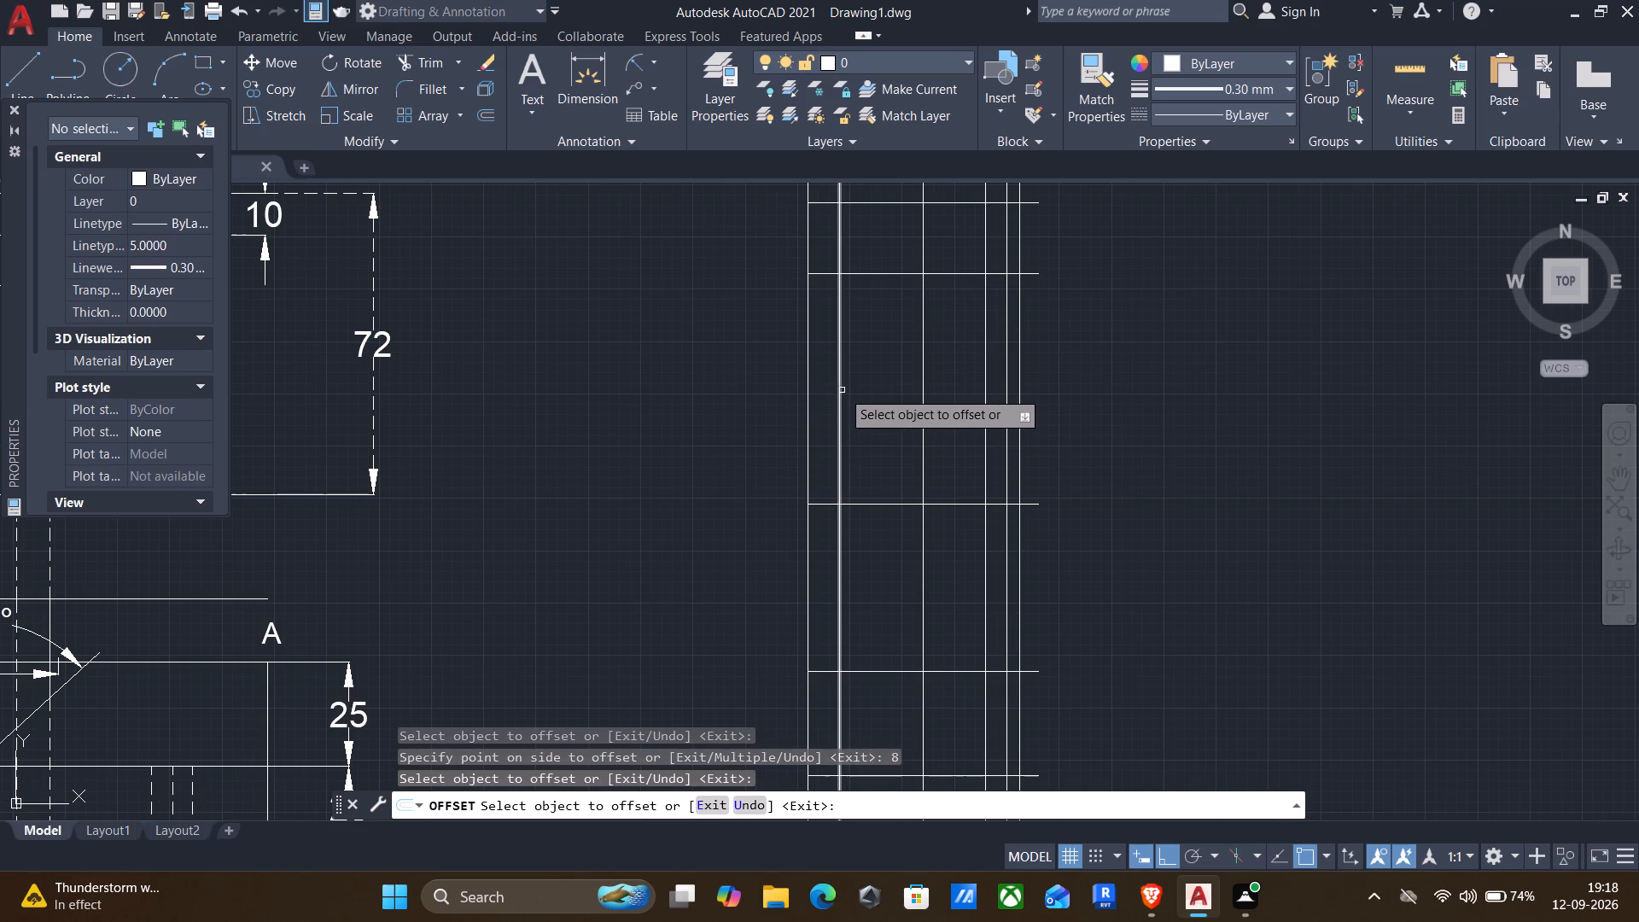
click(838, 390)
key(8)
key(Return)
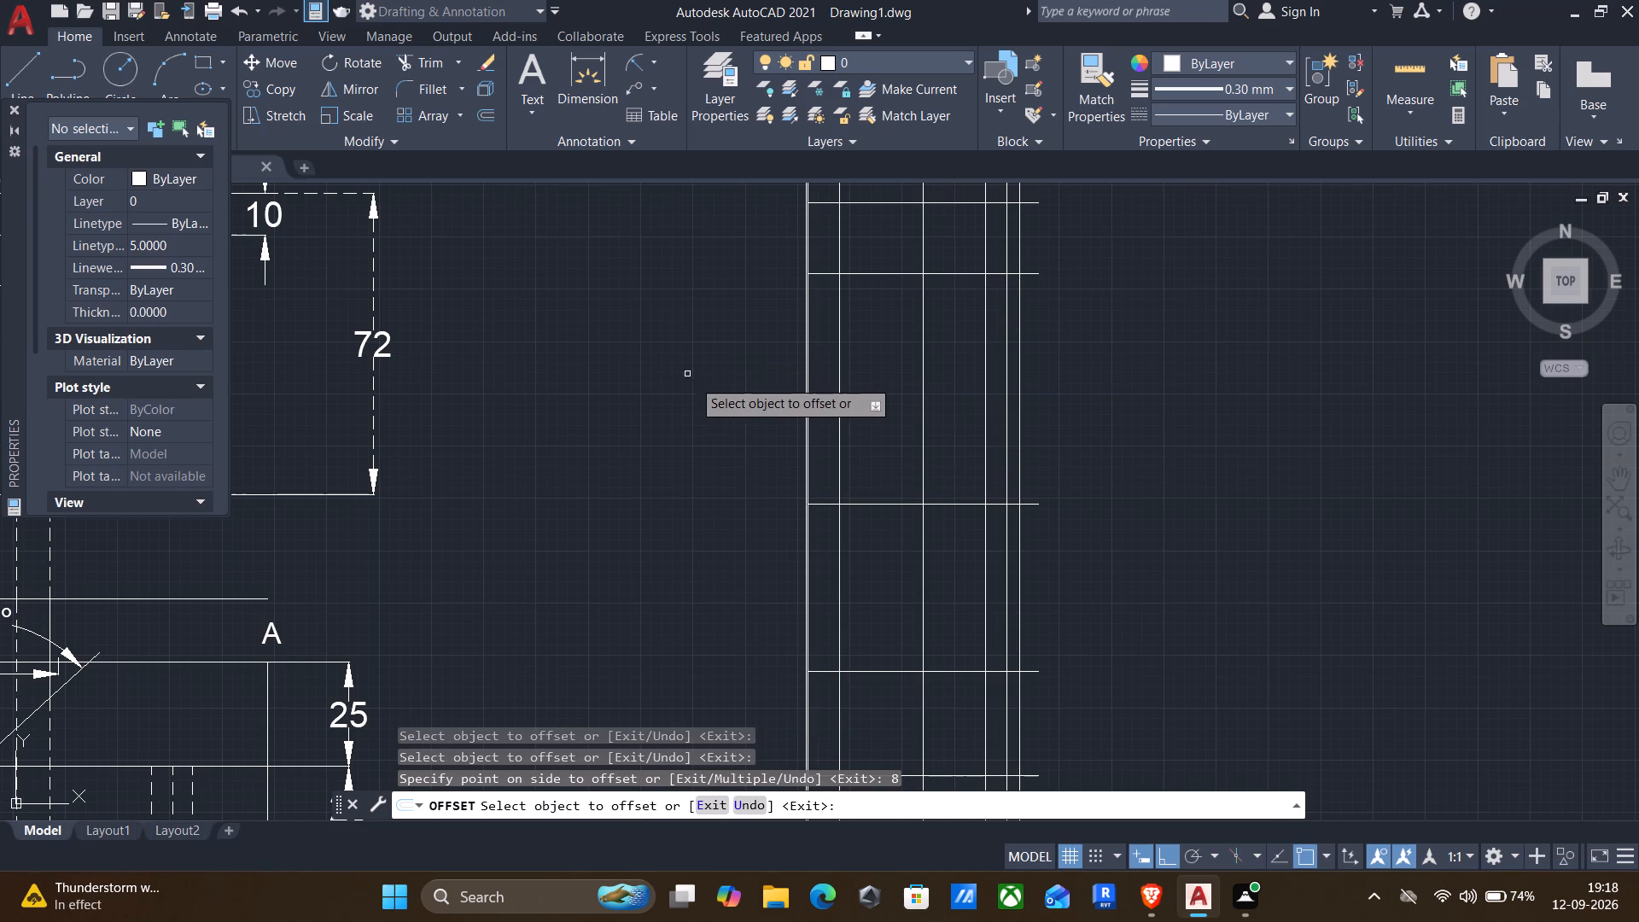
Erase the extra vertical line immediately inside the side view's left edge and the vertical line nearest inside its right edge.
key(Escape)
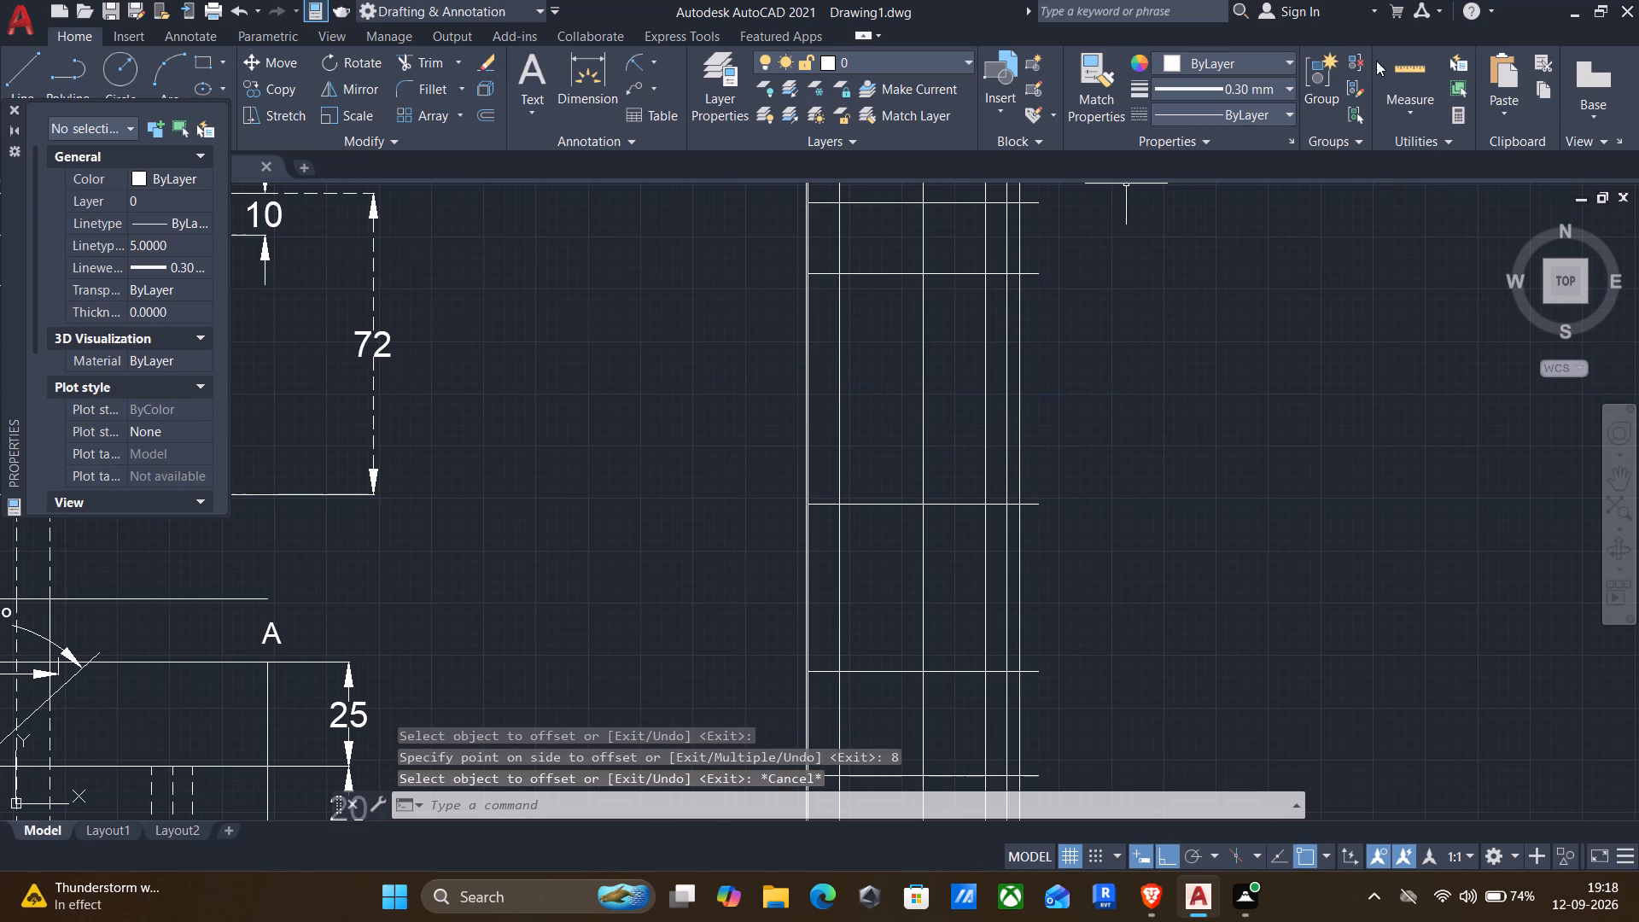
click(1393, 62)
scroll(775, 376, up, 2)
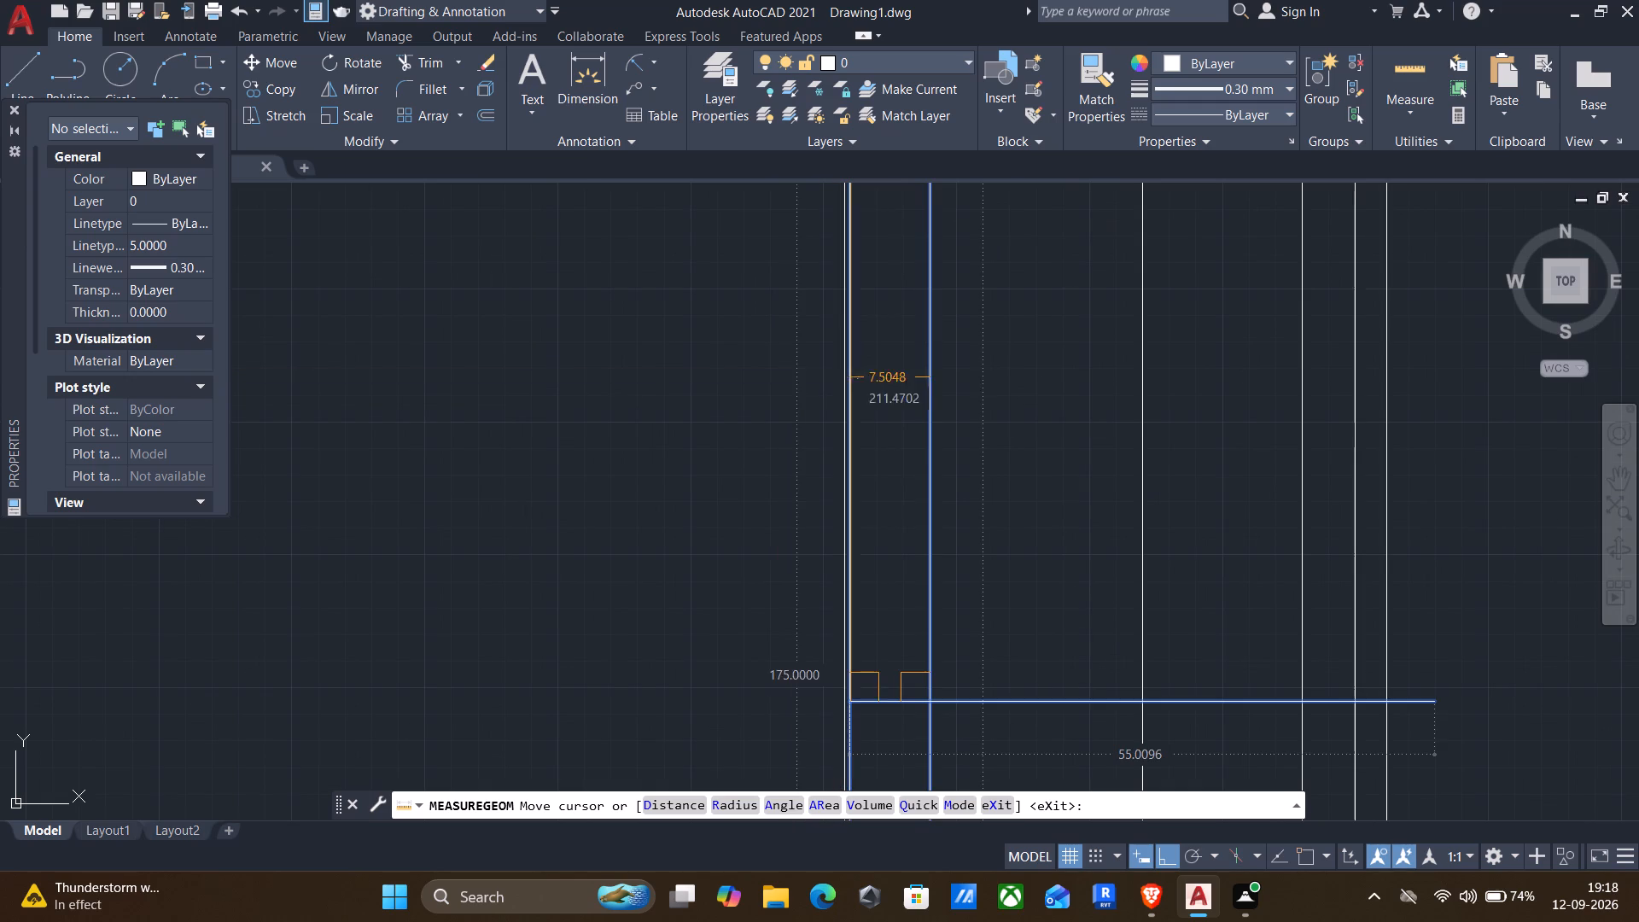
key(Escape)
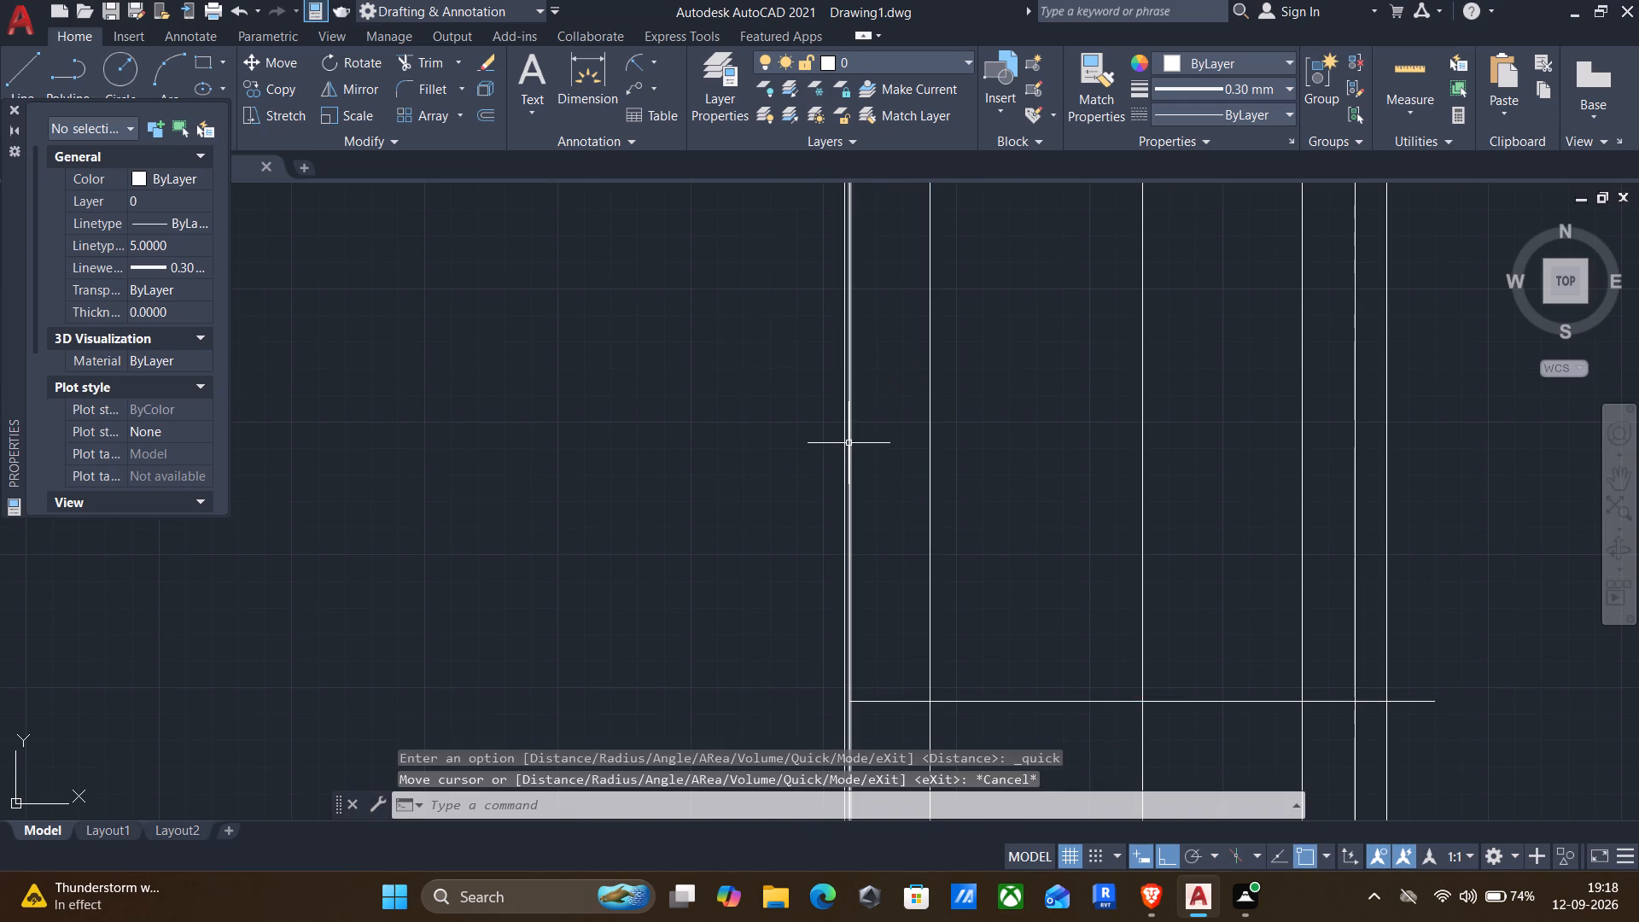
click(849, 443)
key(Delete)
scroll(844, 492, down, 1)
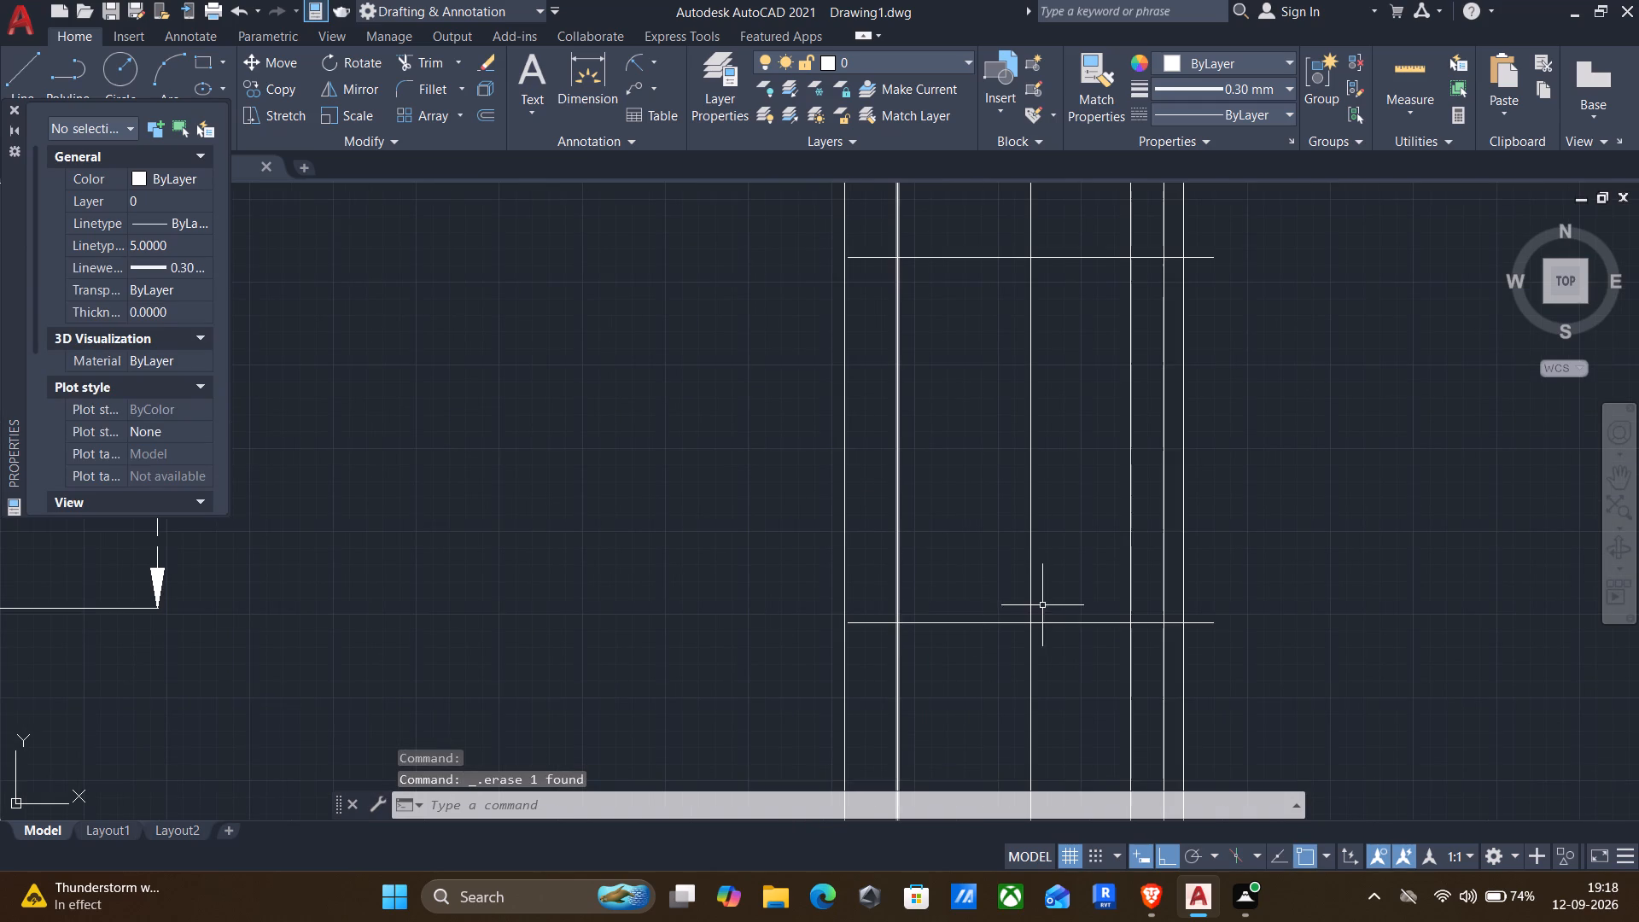
middle_drag(1049, 605, 961, 630)
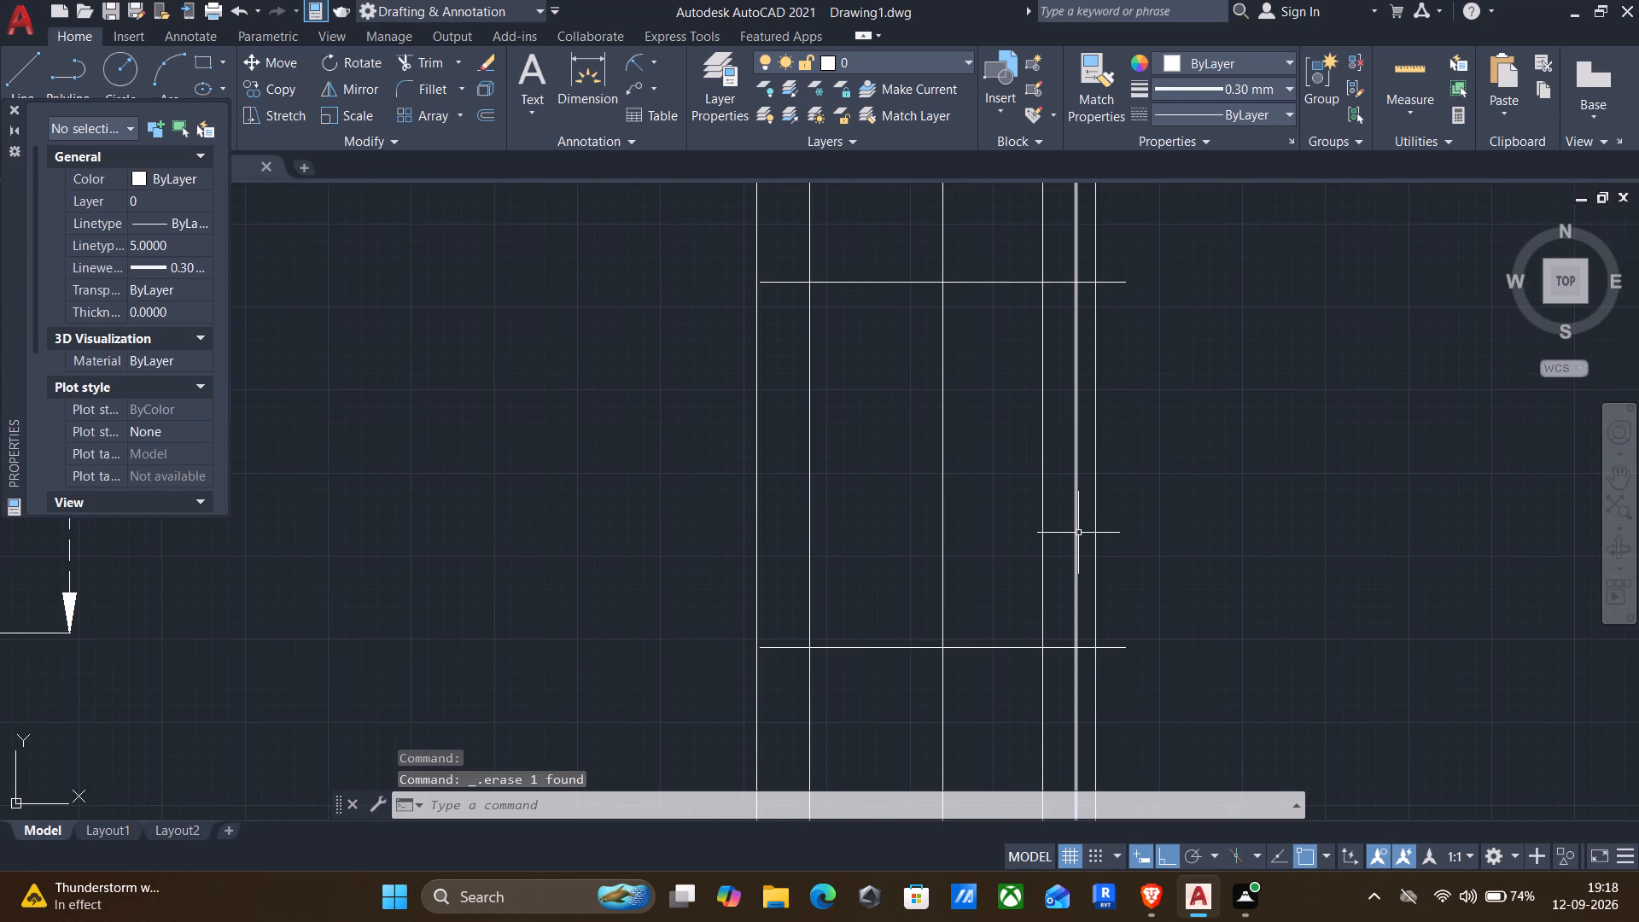
click(1078, 533)
key(Pause)
key(Delete)
Extend the side view's horizontal height lines to its outermost left vertical line.
scroll(1079, 531, down, 2)
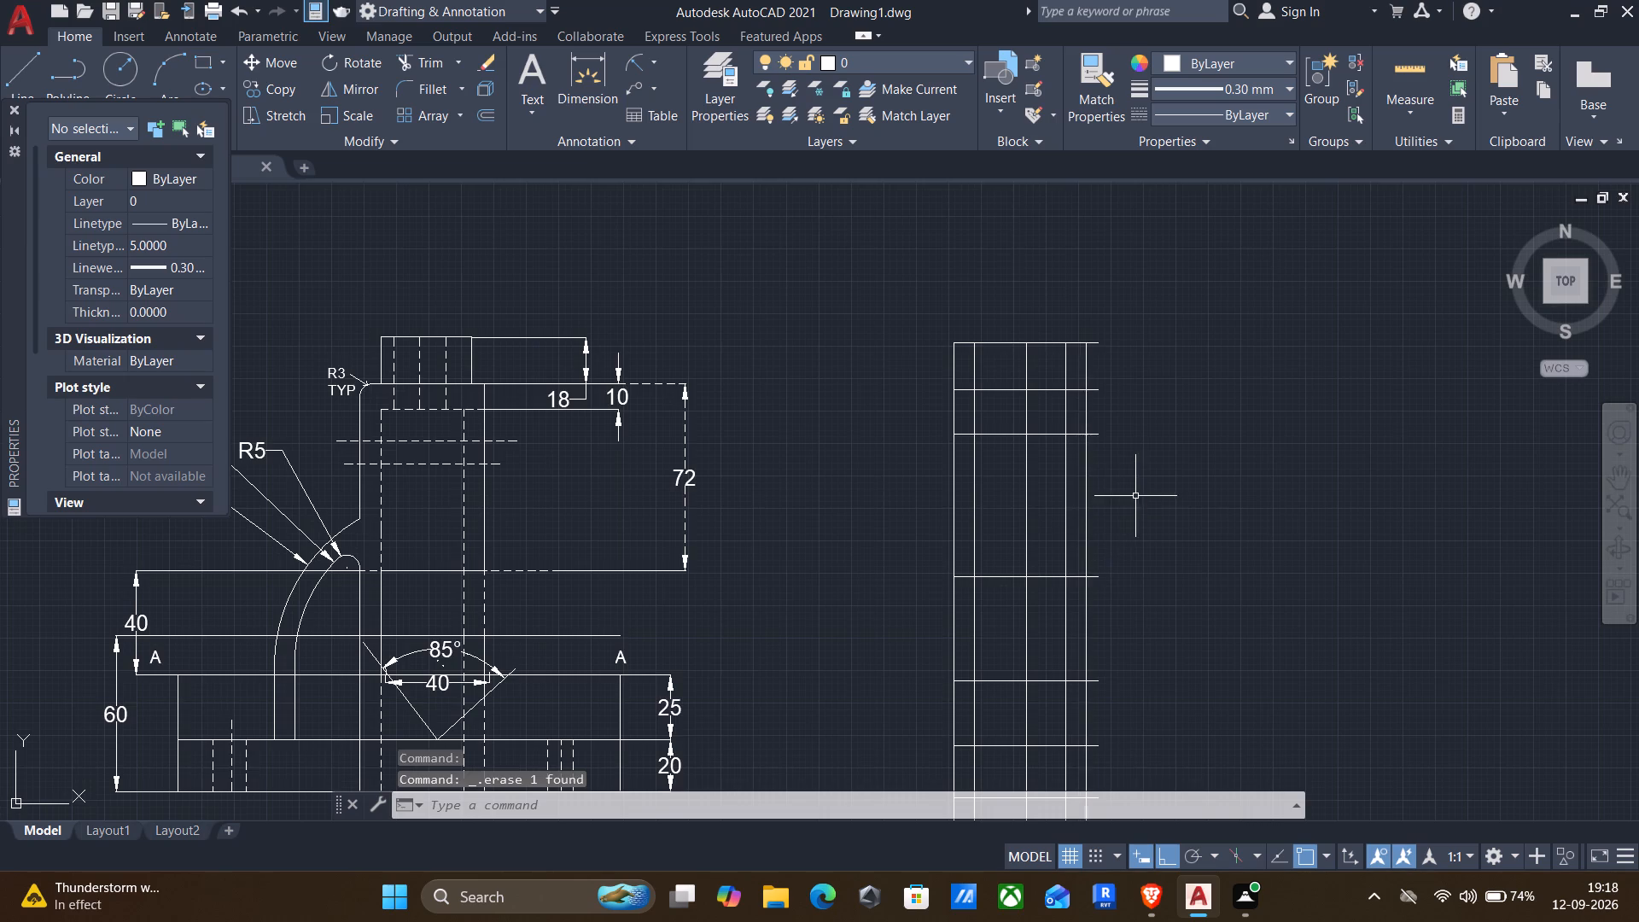
middle_drag(1136, 497, 1154, 414)
text(EX)
key(Return)
middle_drag(960, 575, 972, 516)
scroll(958, 642, up, 1)
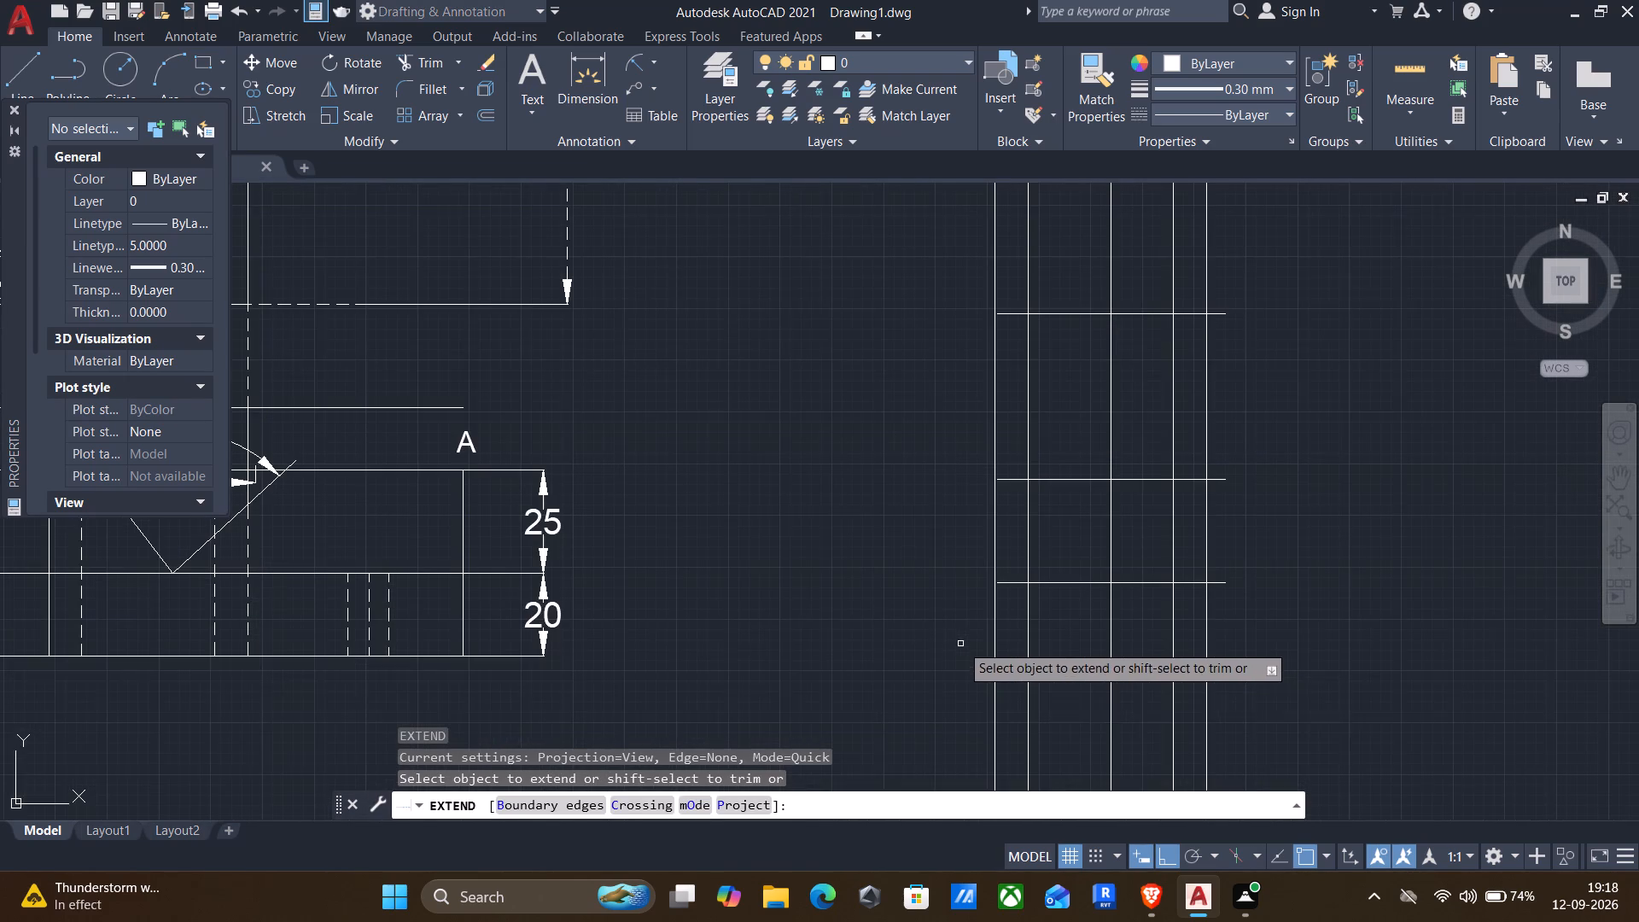
scroll(1030, 678, up, 1)
drag(1002, 680, 1000, 628)
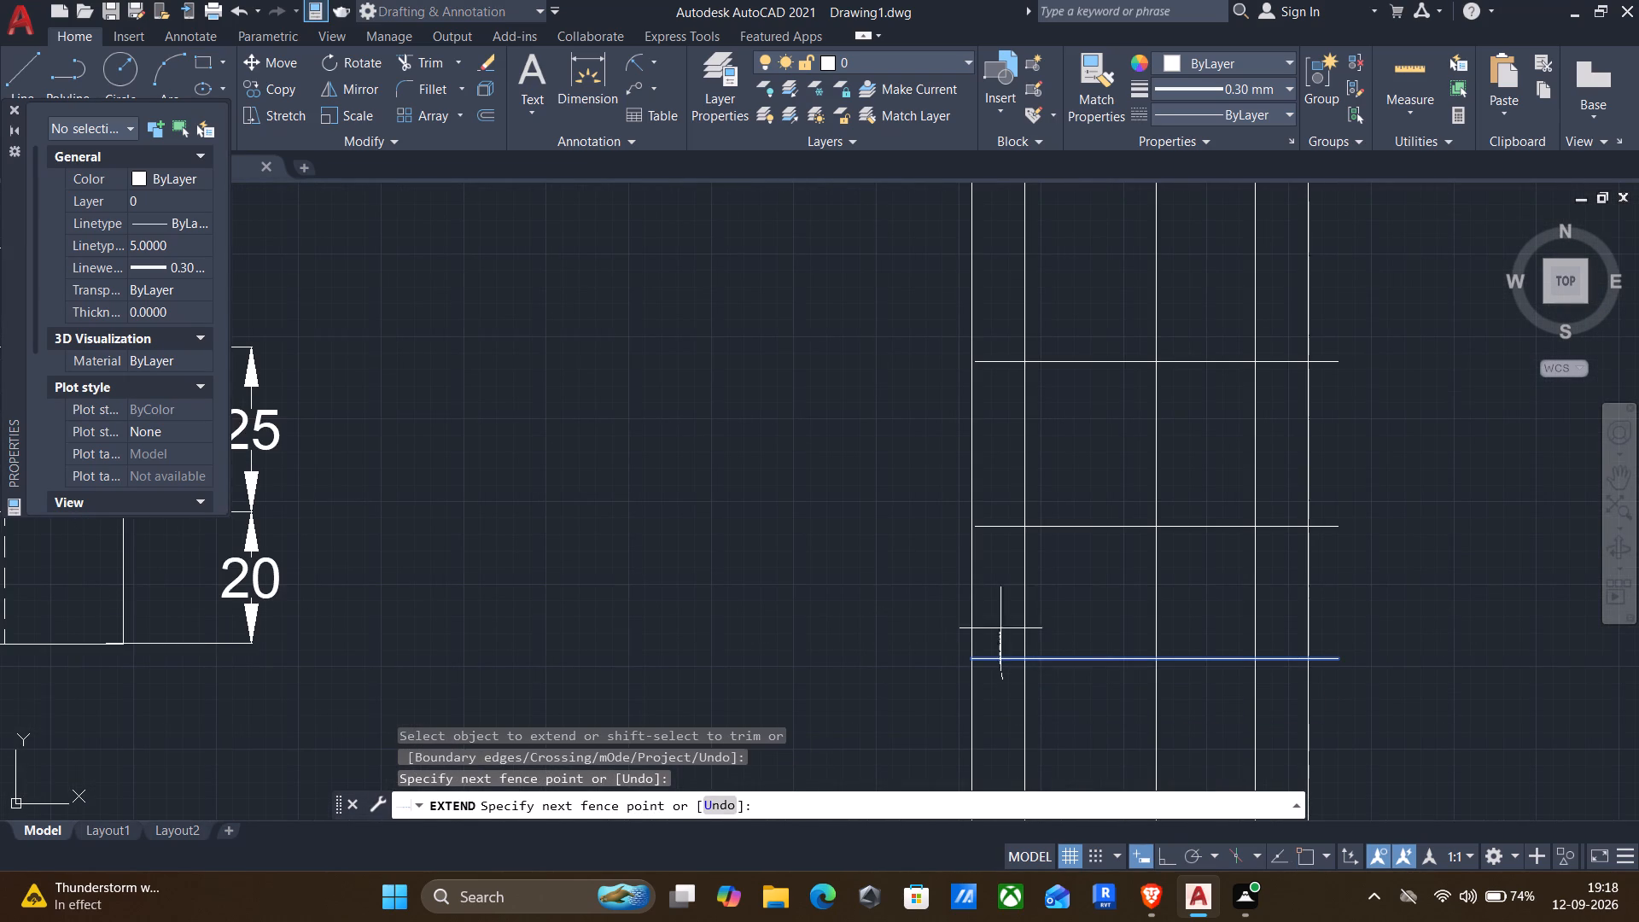
drag(1000, 628, 995, 347)
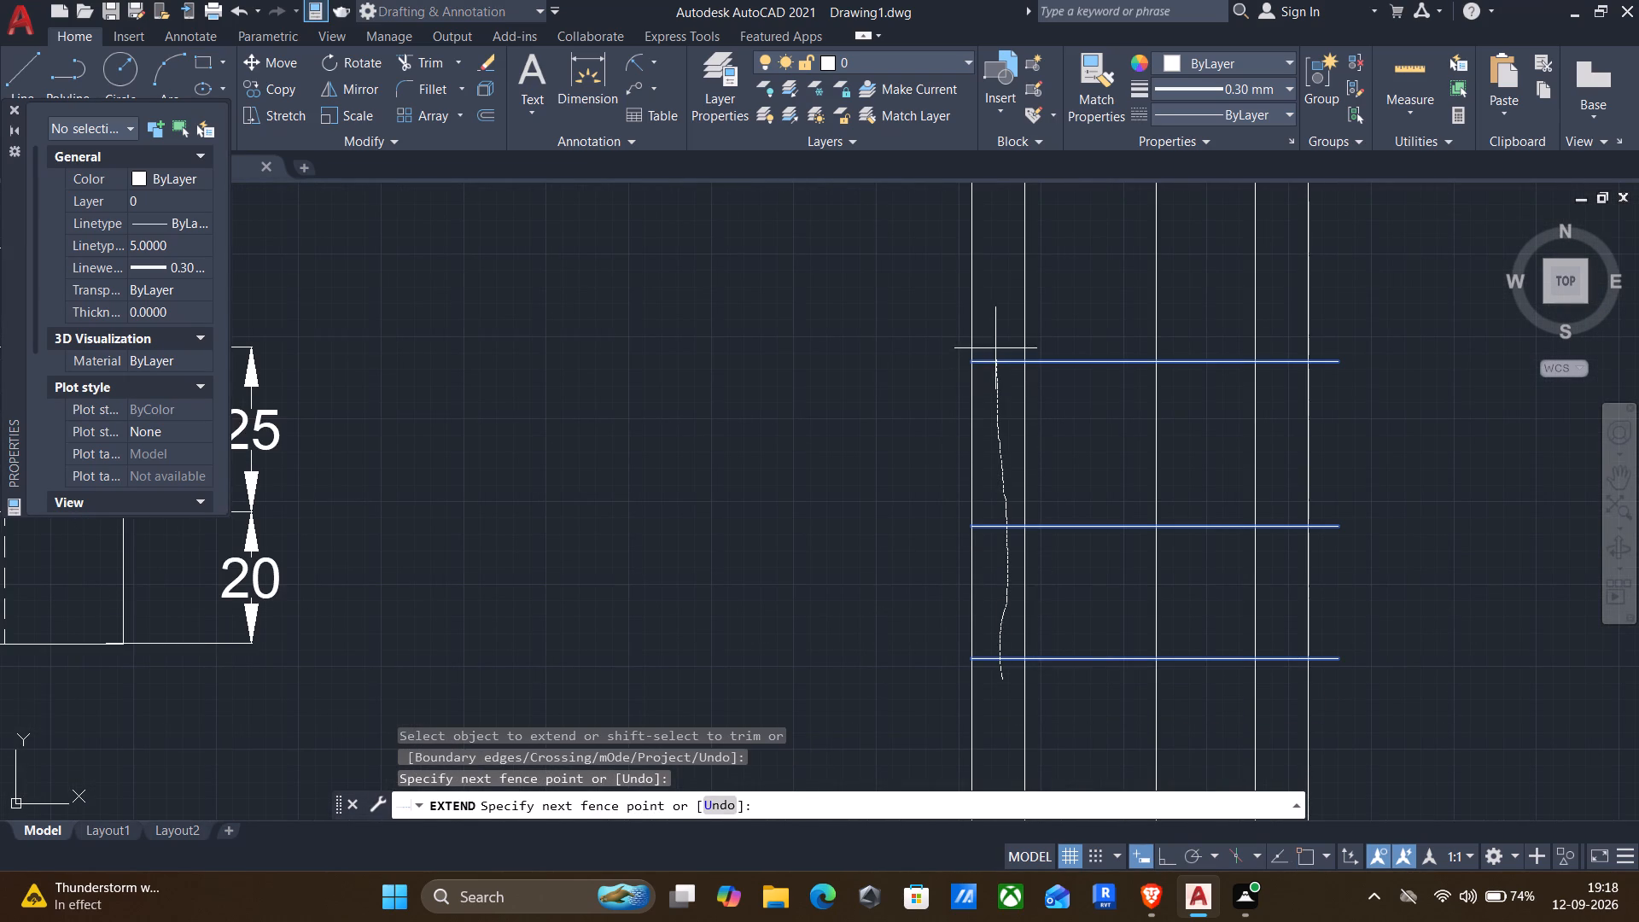
drag(995, 347, 995, 323)
middle_drag(995, 323, 946, 740)
drag(964, 574, 950, 484)
middle_drag(949, 480, 913, 890)
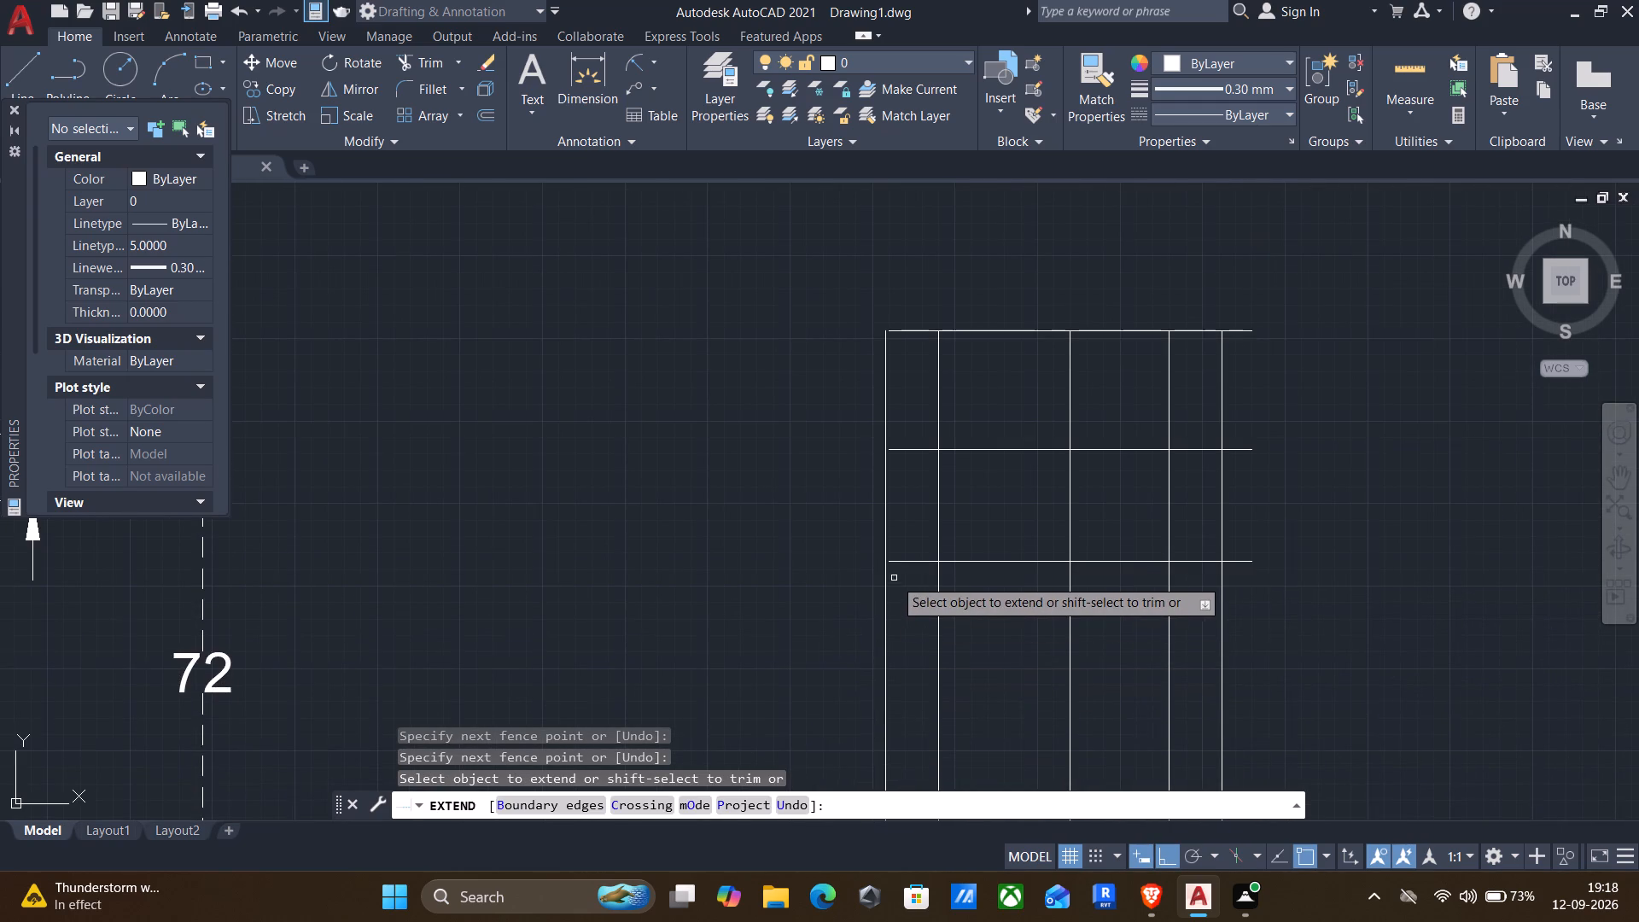
drag(901, 576, 901, 311)
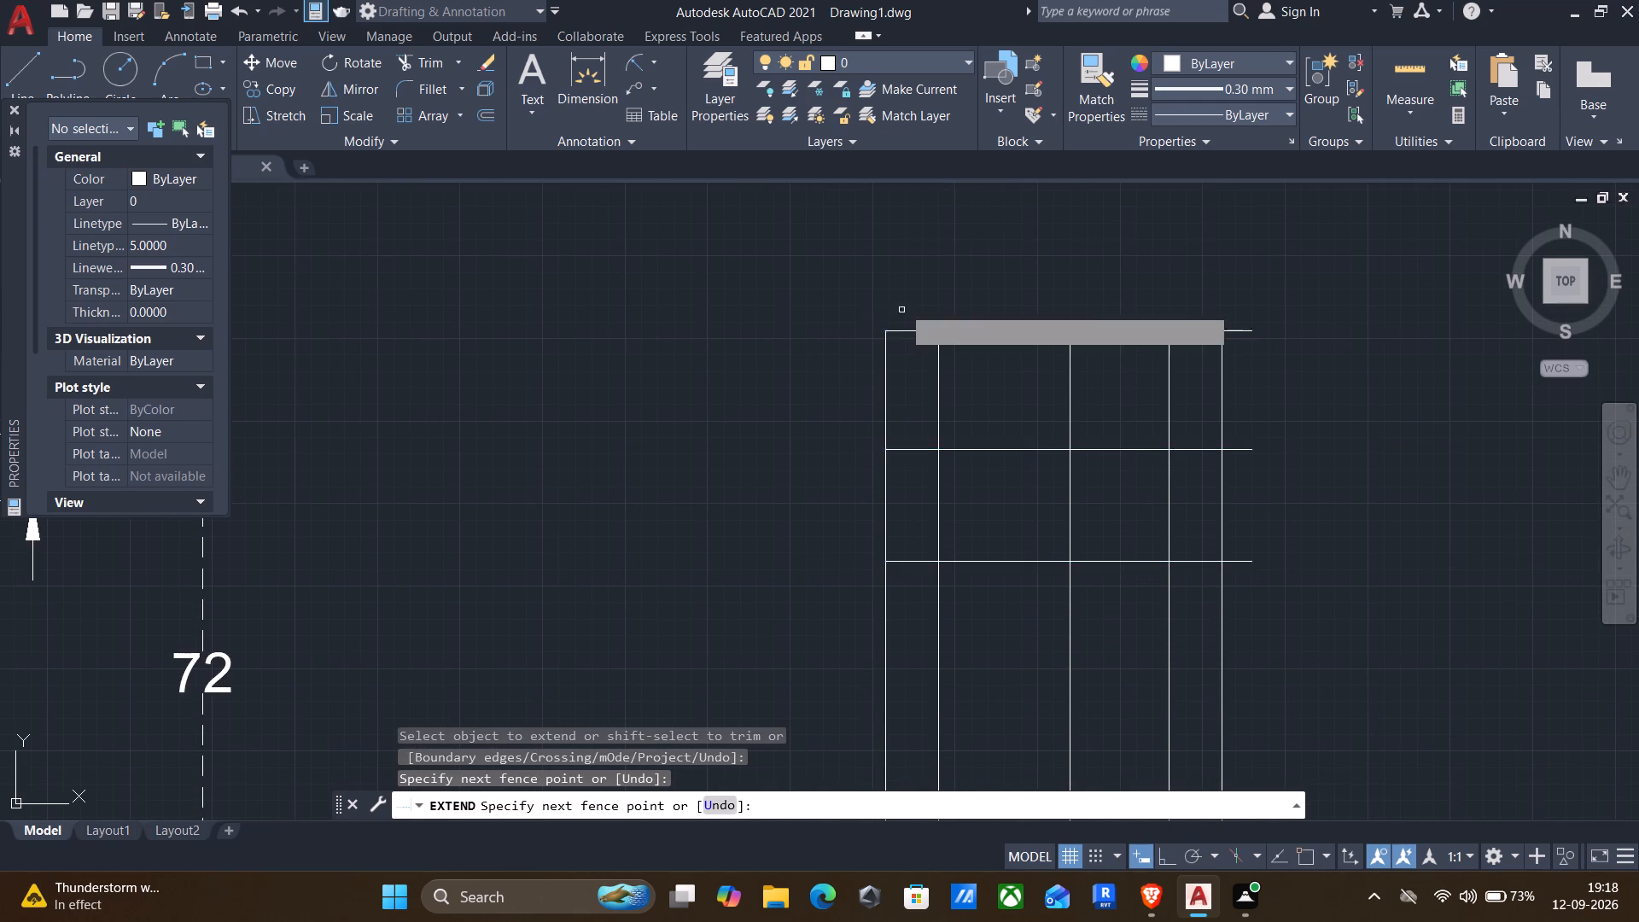
middle_drag(647, 470, 709, 358)
key(Escape)
middle_drag(725, 429, 721, 430)
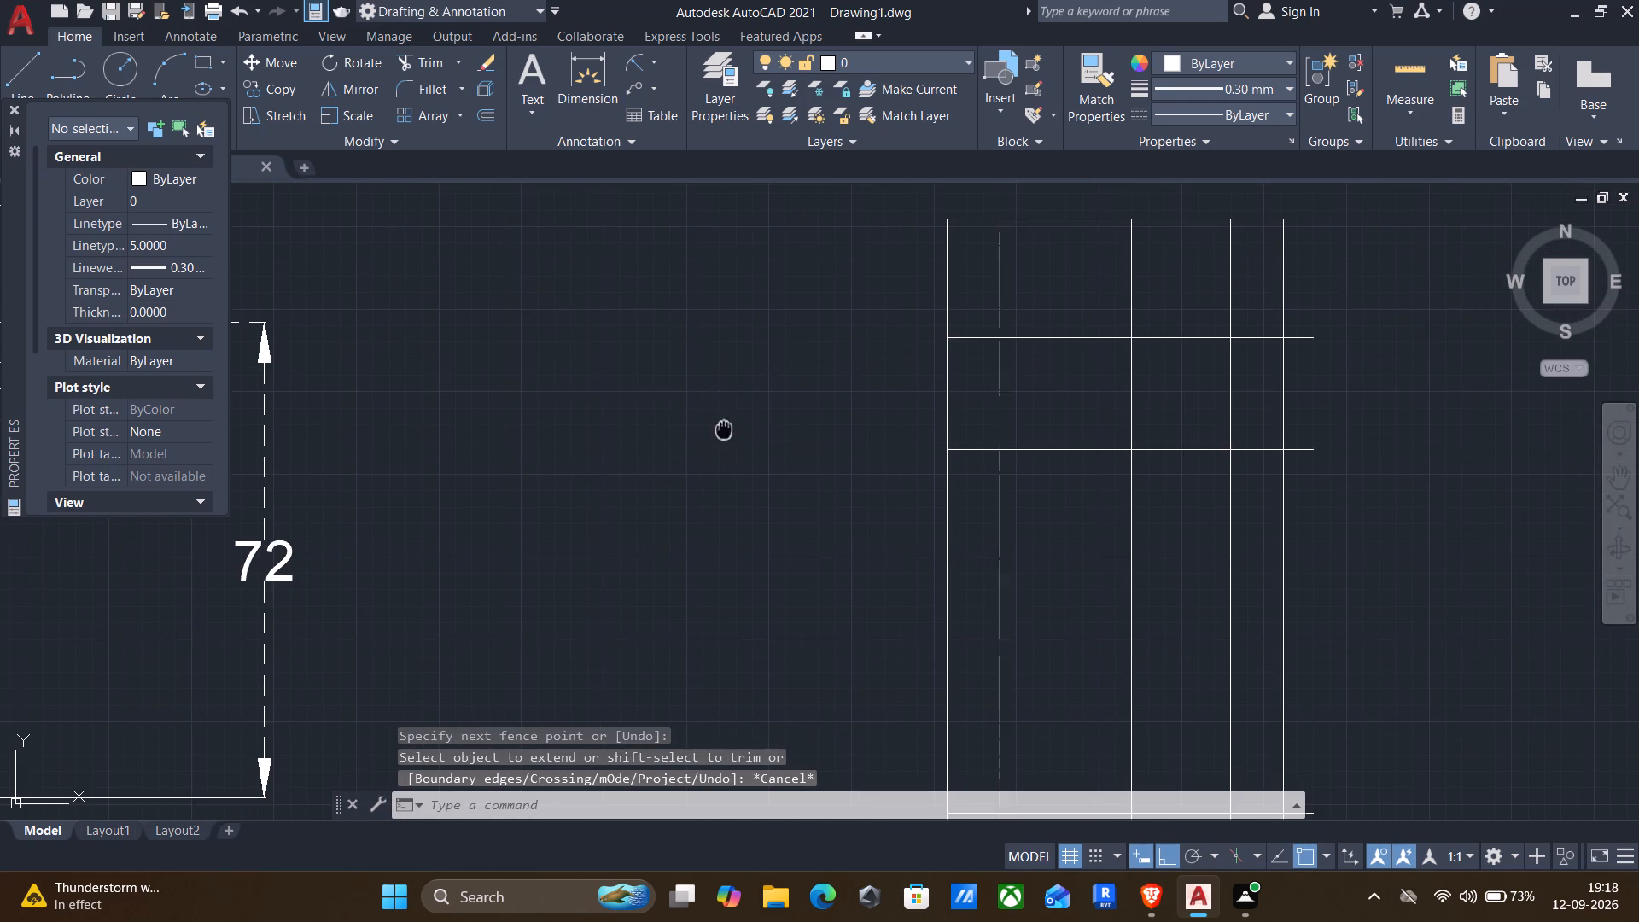
Trim the ends of all horizontal height lines that project past the side view's right edge.
middle_drag(721, 430, 617, 437)
key(t)
key(r)
key(Return)
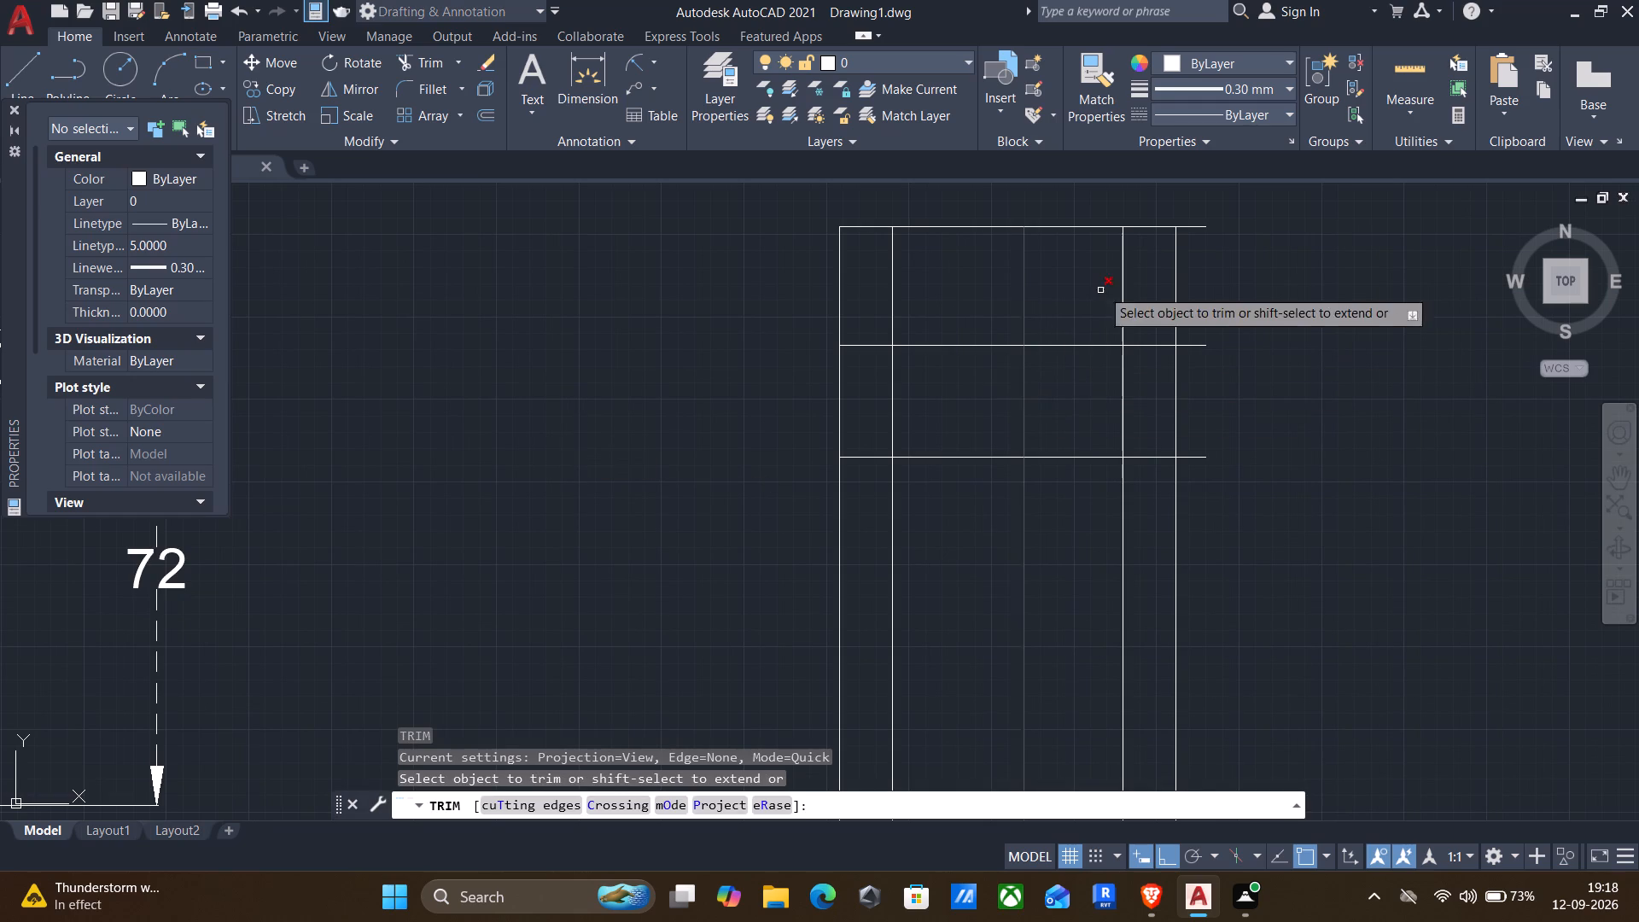
drag(1197, 215, 1194, 424)
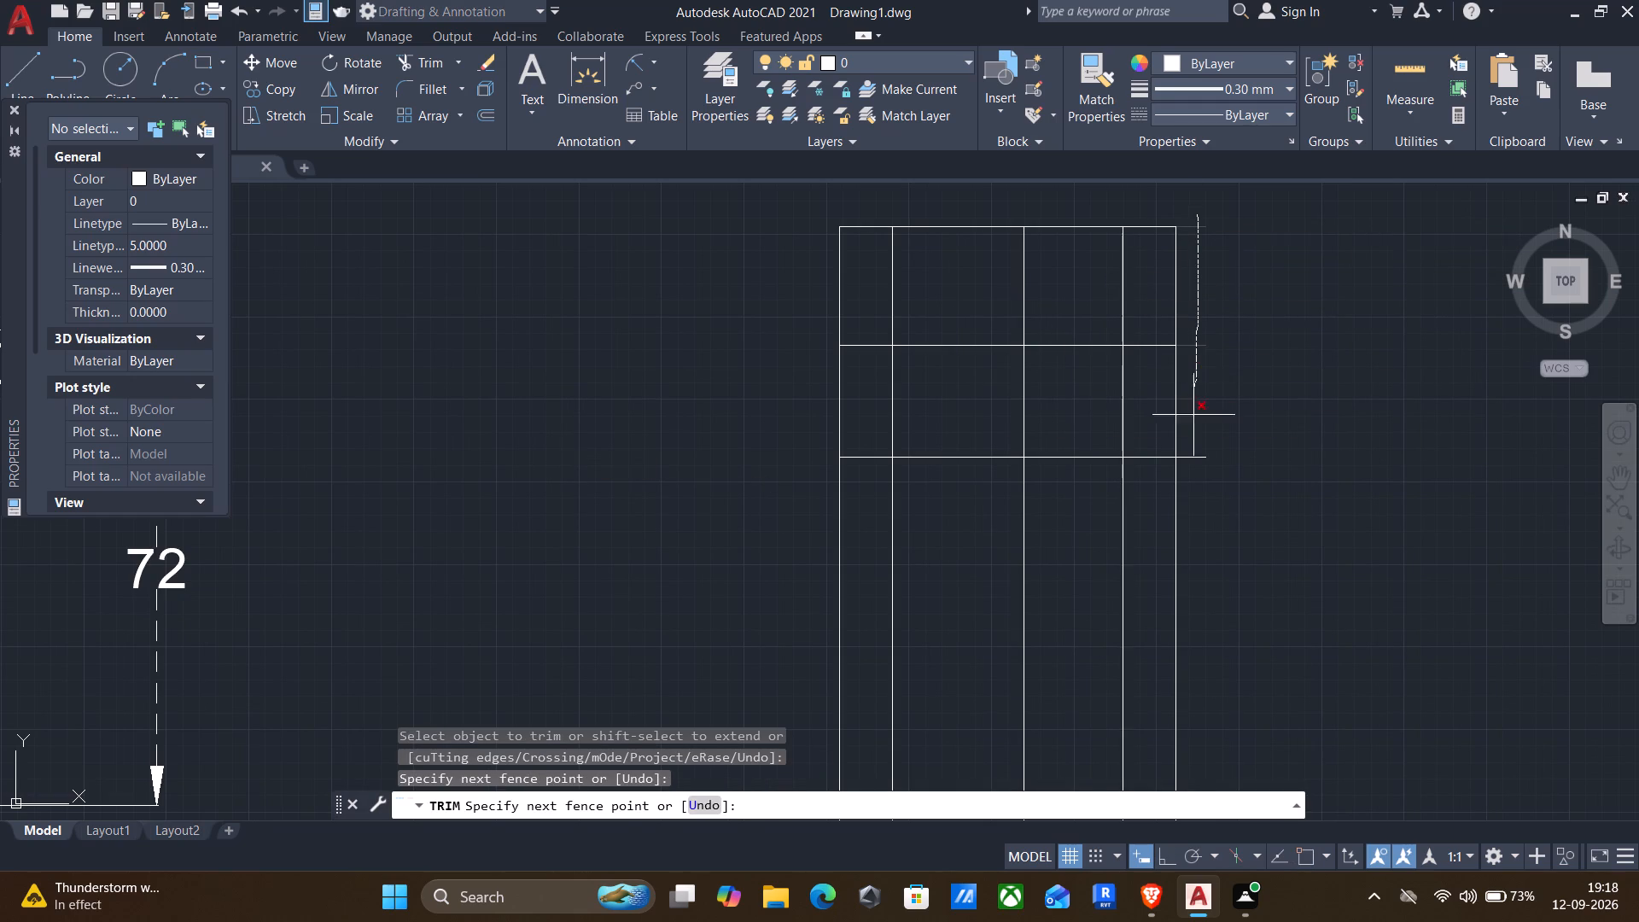
drag(1194, 424, 1201, 502)
scroll(1206, 545, down, 1)
middle_drag(1220, 689, 1096, 562)
scroll(1045, 578, up, 2)
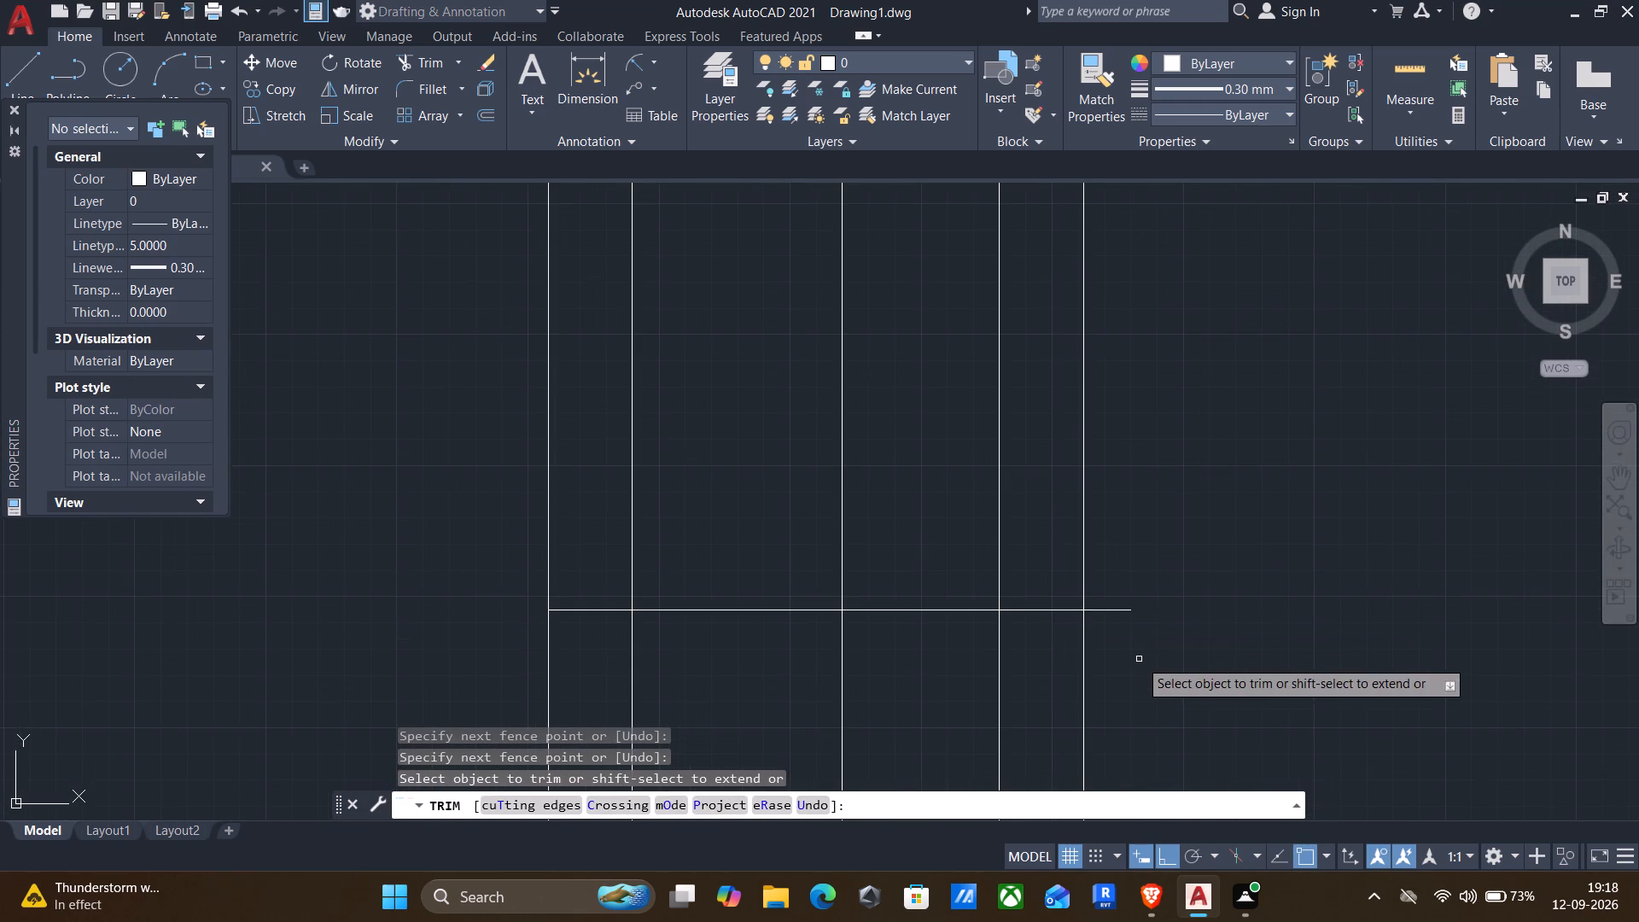
drag(1140, 660, 1127, 551)
scroll(1127, 549, down, 2)
middle_drag(1128, 645, 916, 359)
scroll(874, 479, up, 3)
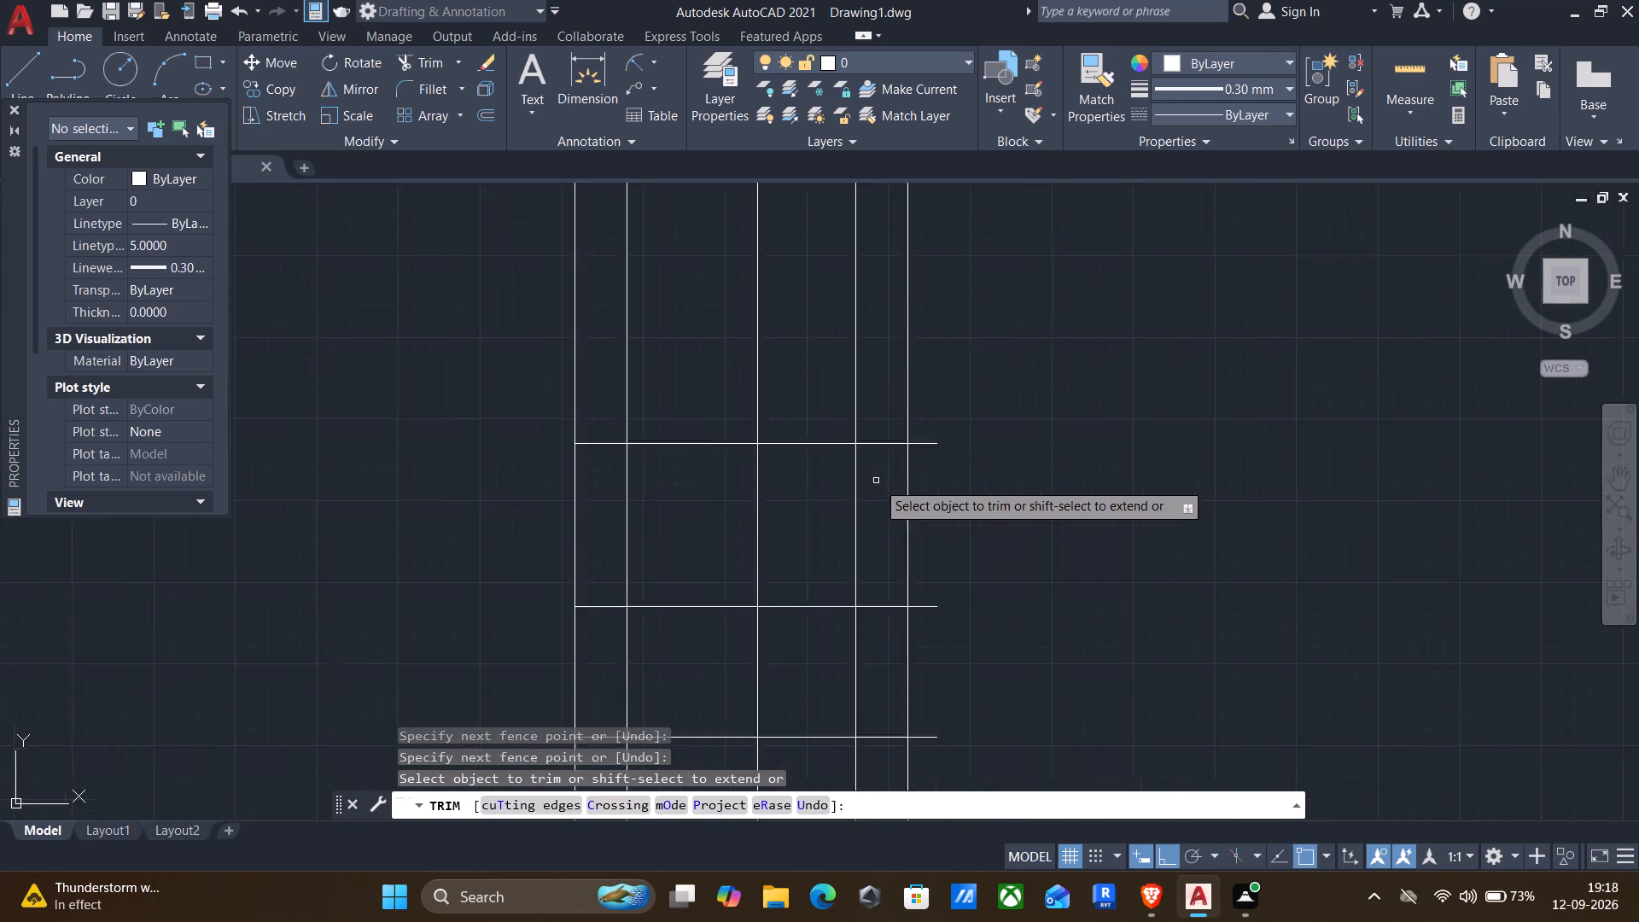
drag(987, 339, 1009, 522)
scroll(1022, 662, down, 1)
middle_drag(1022, 663, 1000, 471)
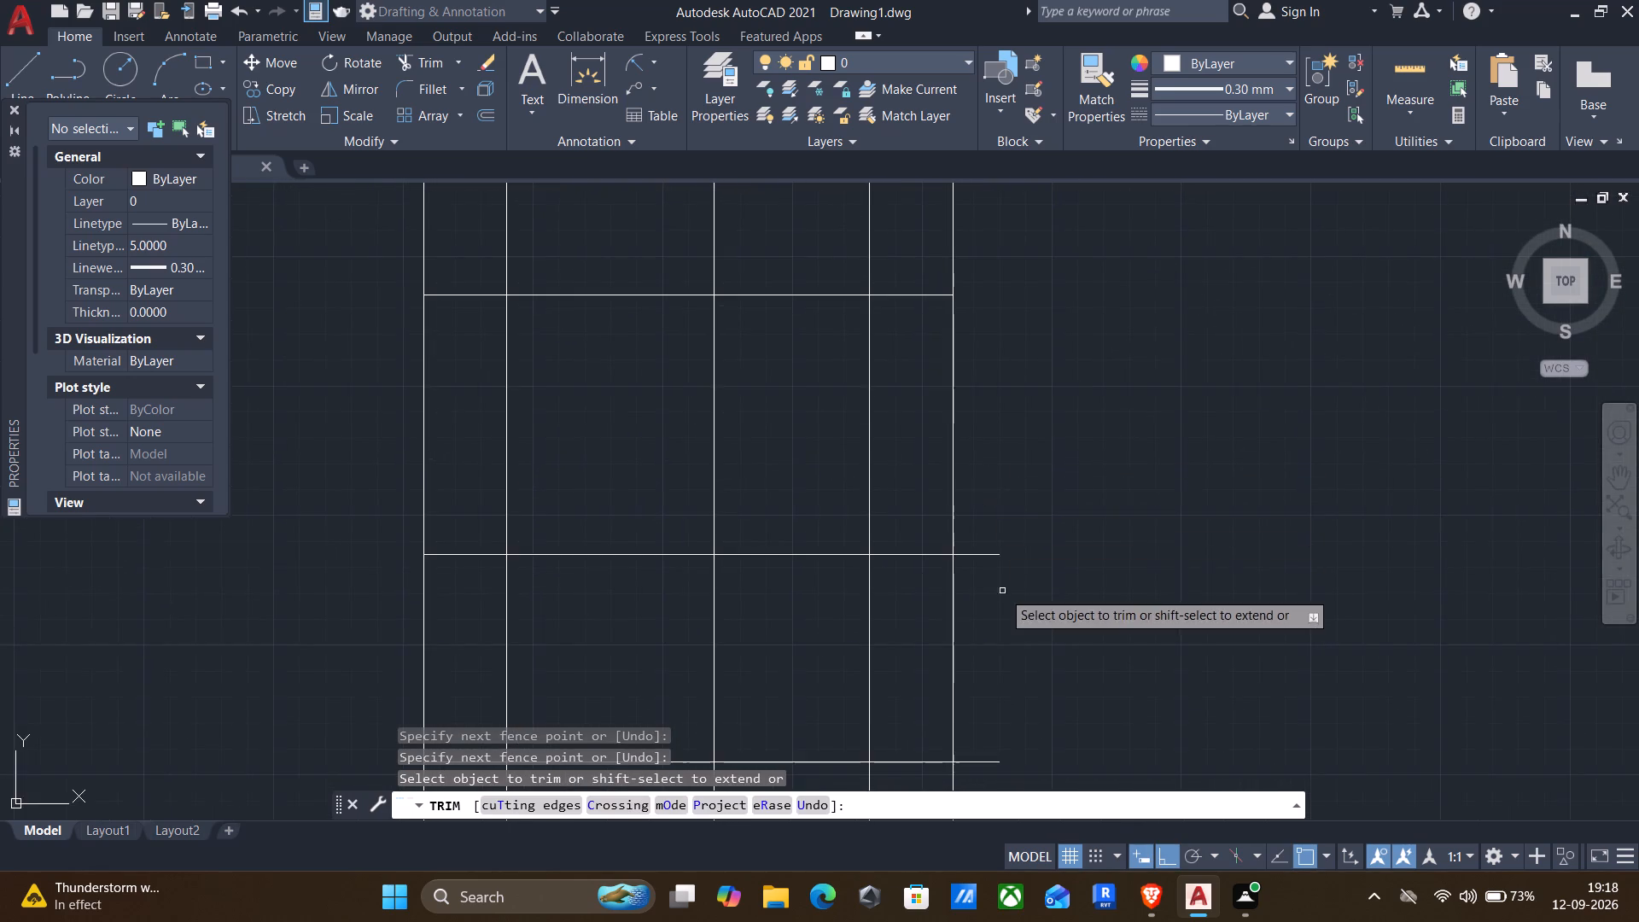
scroll(1003, 593, up, 2)
drag(1001, 593, 919, 375)
scroll(942, 419, down, 2)
drag(961, 713, 960, 713)
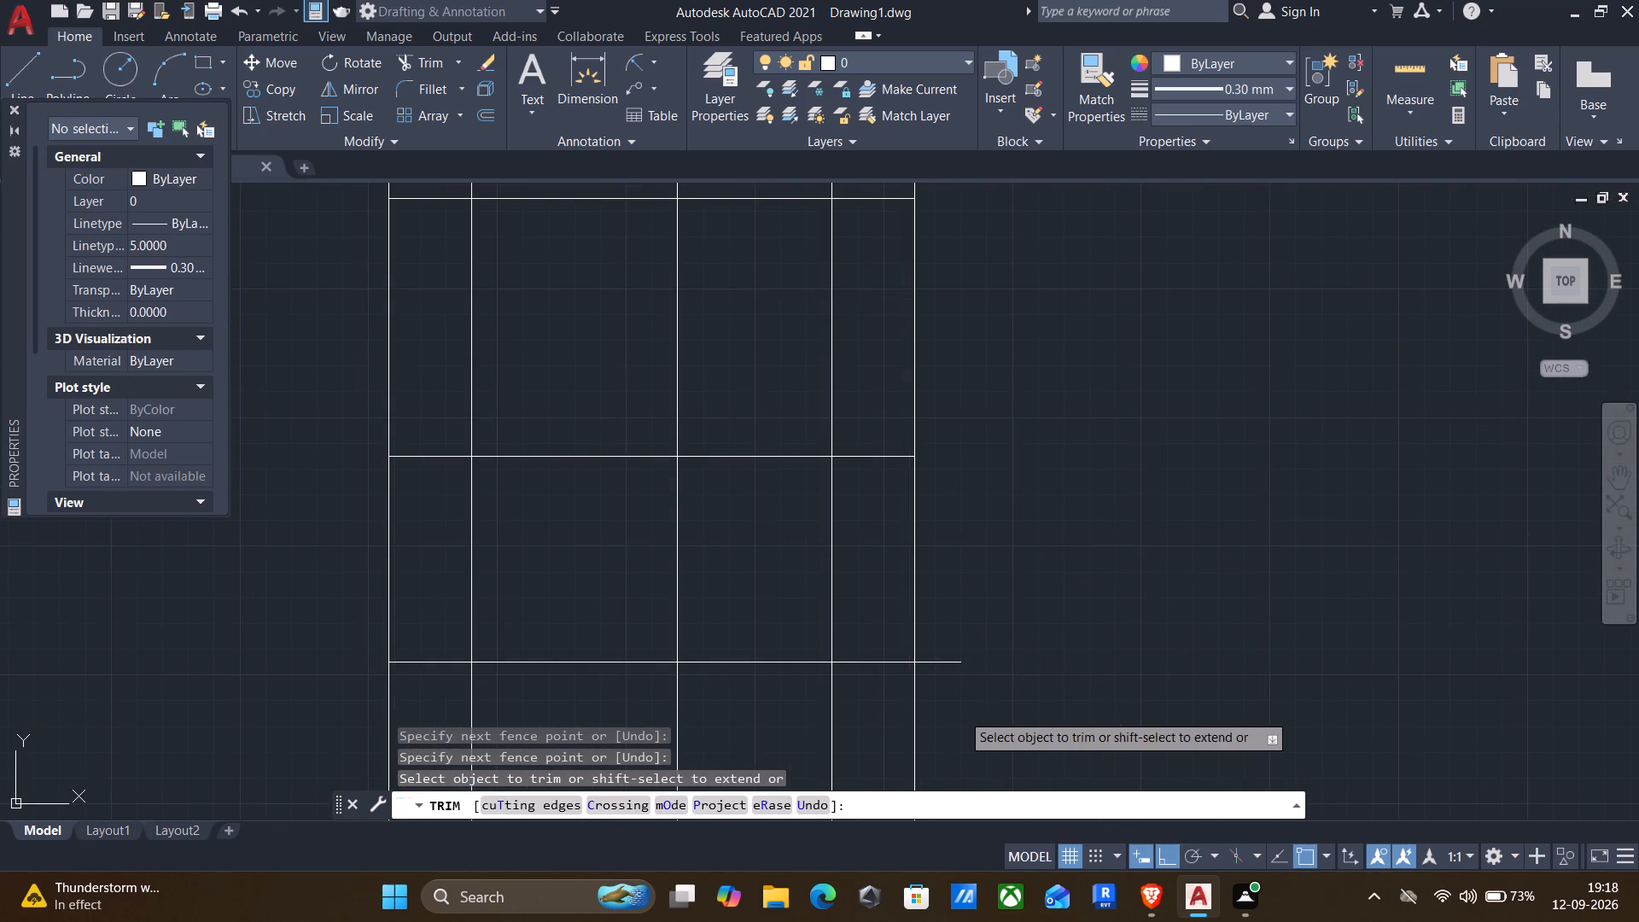
drag(960, 713, 970, 575)
Trim the vertical lines that extend below the side view's bottom horizontal line.
scroll(971, 573, down, 2)
middle_drag(1006, 650, 1097, 553)
drag(1092, 562, 615, 575)
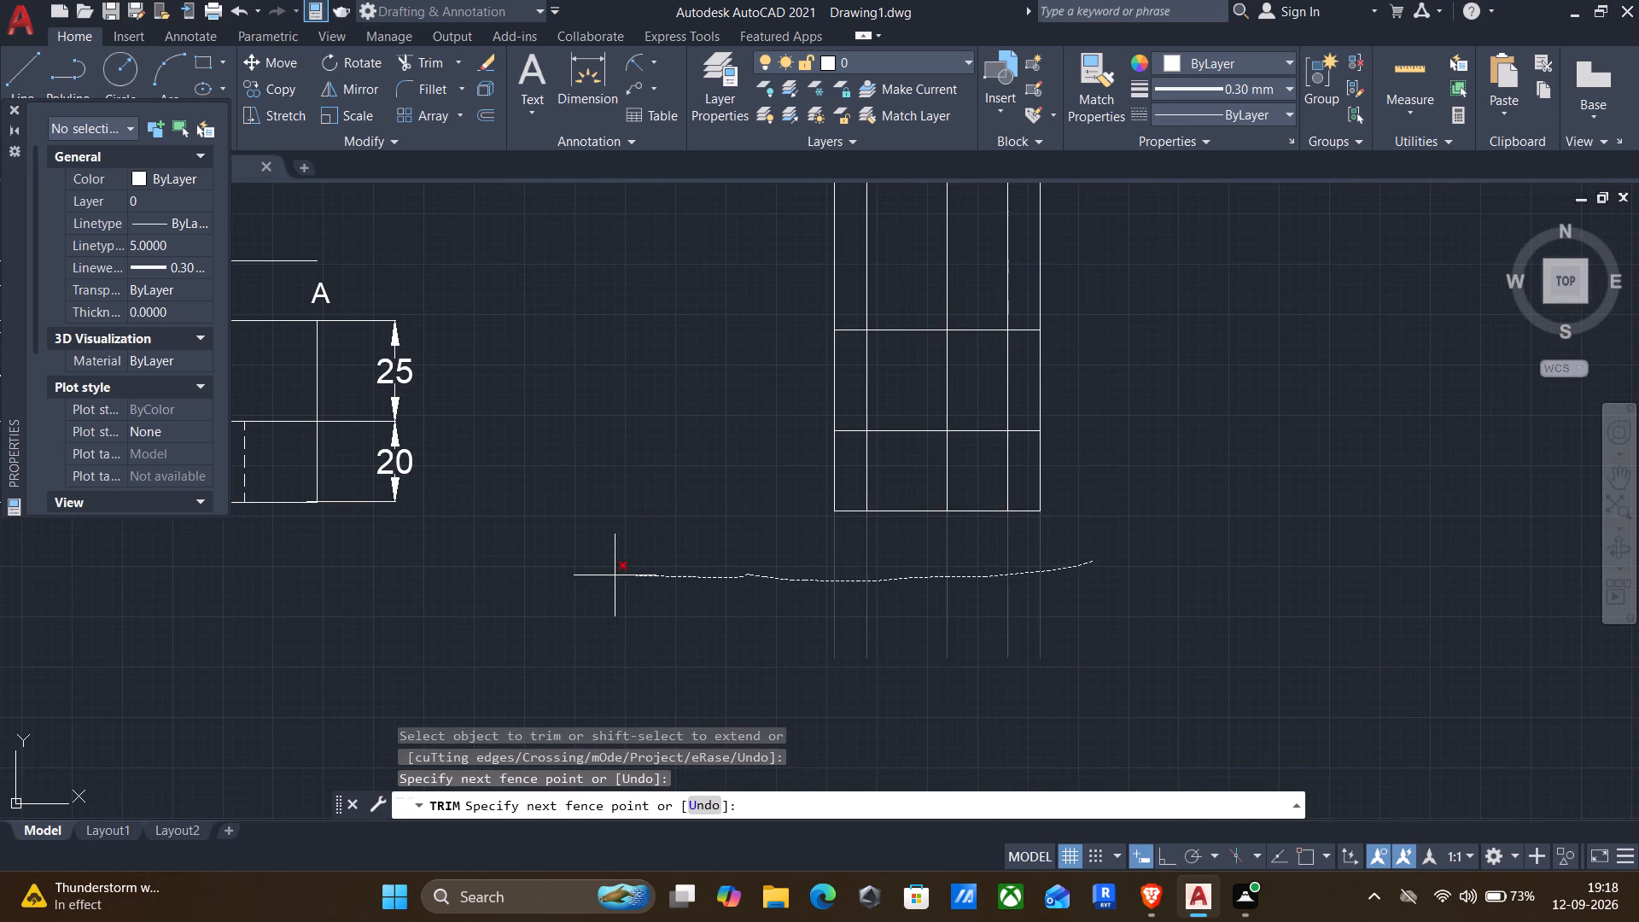
drag(615, 575, 615, 575)
key(Escape)
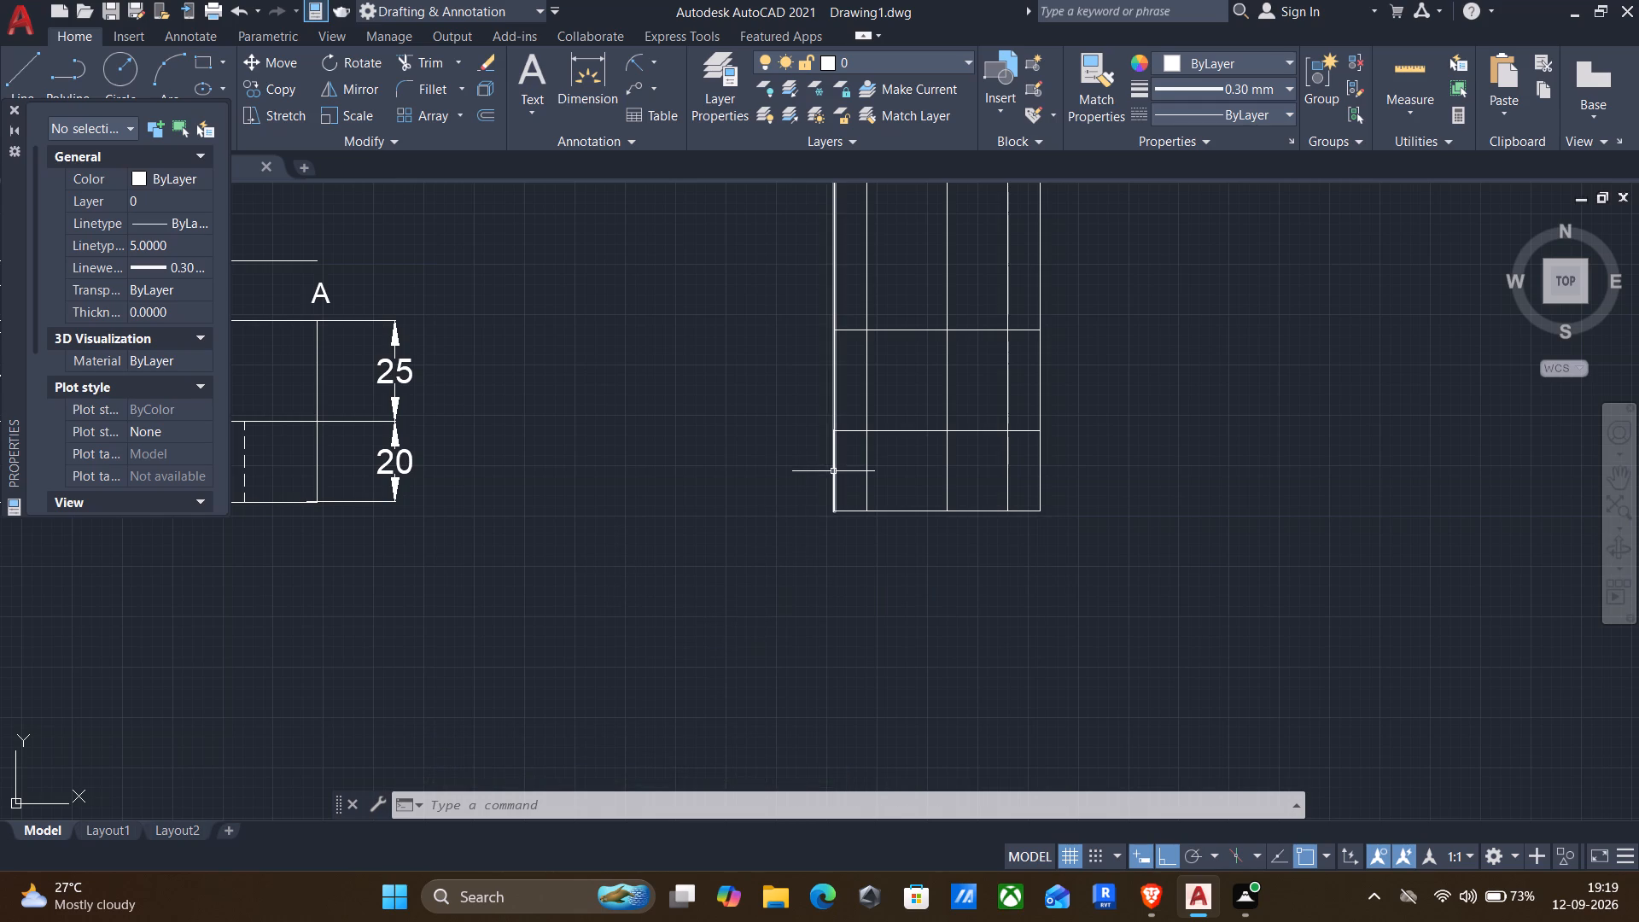
Draw a vertical line along the side view's left edge between the lowest two horizontal lines.
key(l)
key(Return)
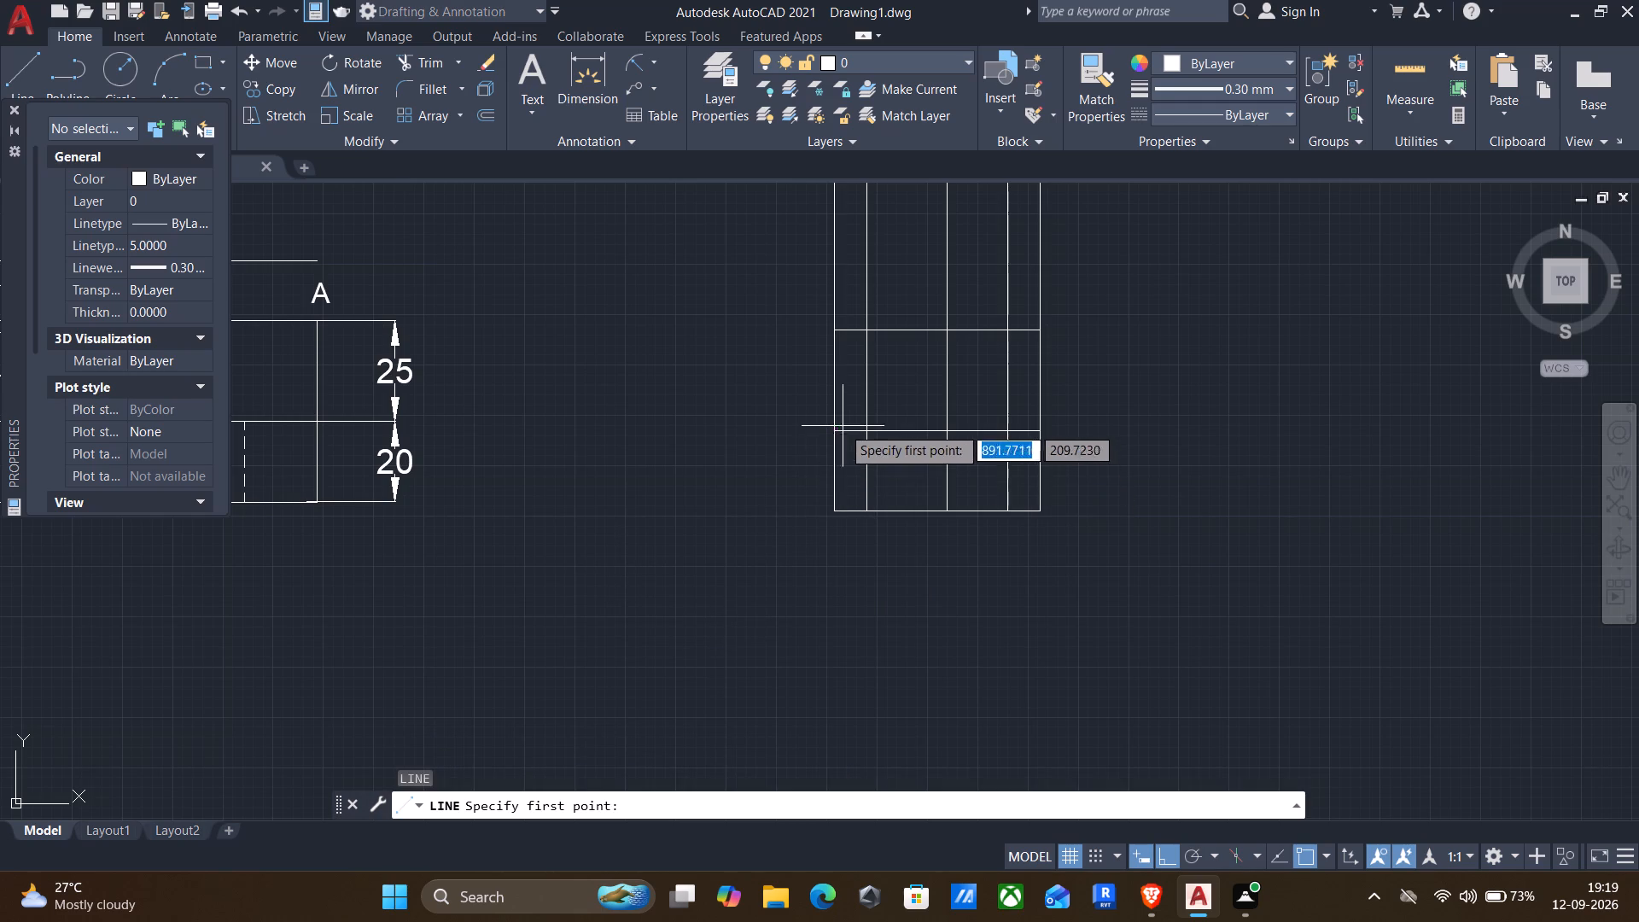
click(833, 429)
click(833, 514)
key(Return)
Offset the short vertical line at the base of the side view's left edge outward to the left by 20.
key(o)
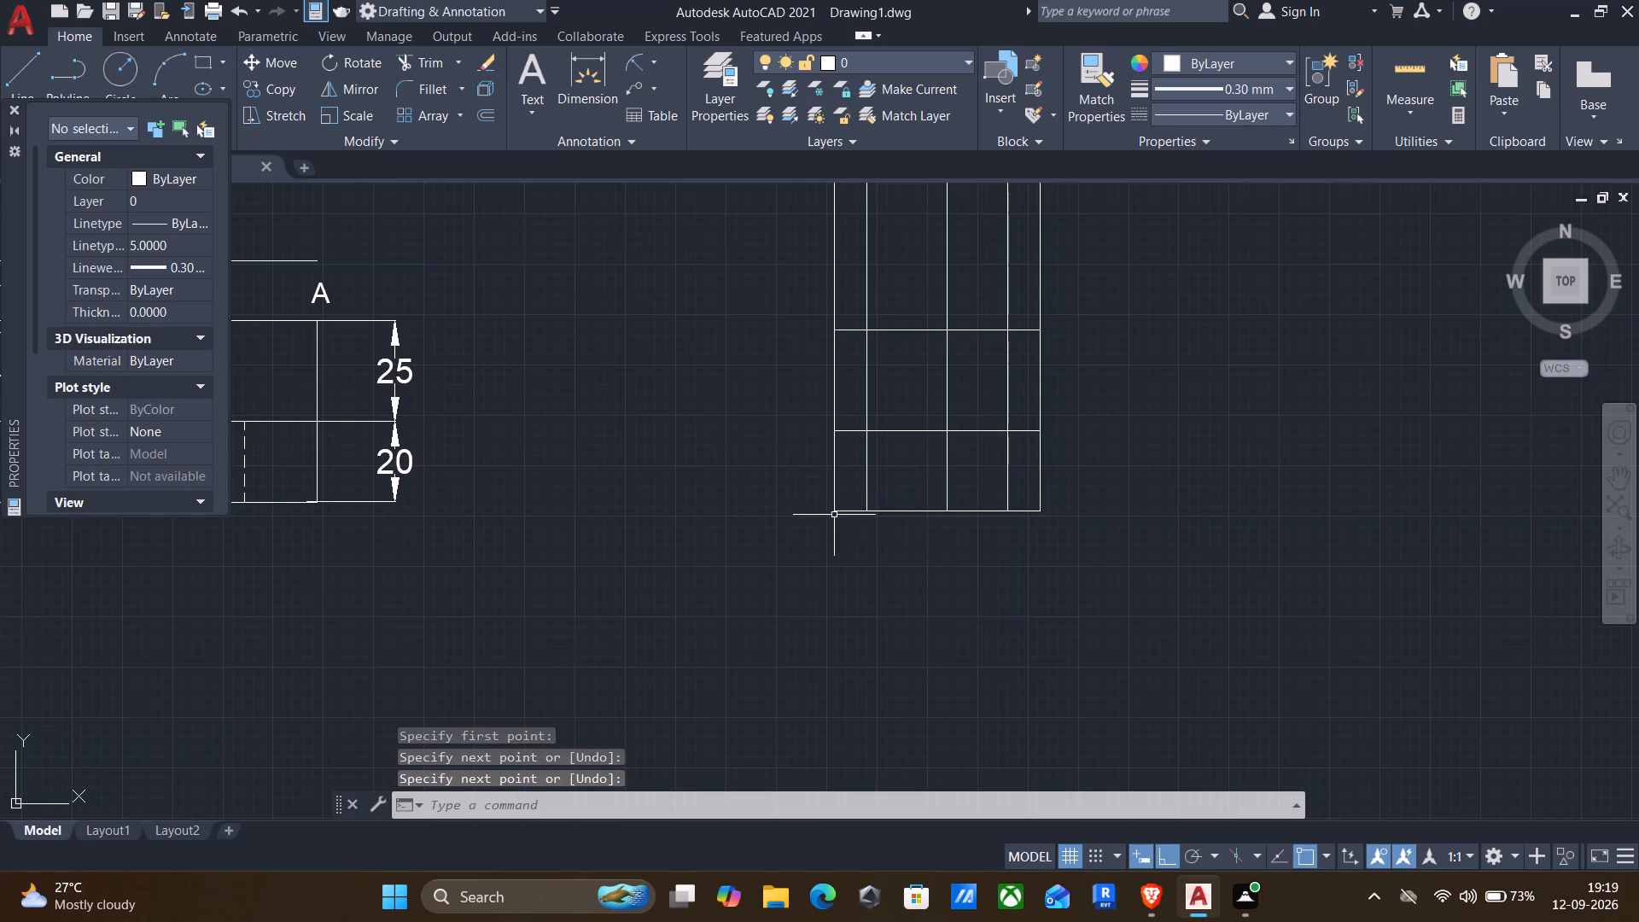
key(Return)
click(838, 487)
click(792, 505)
click(835, 487)
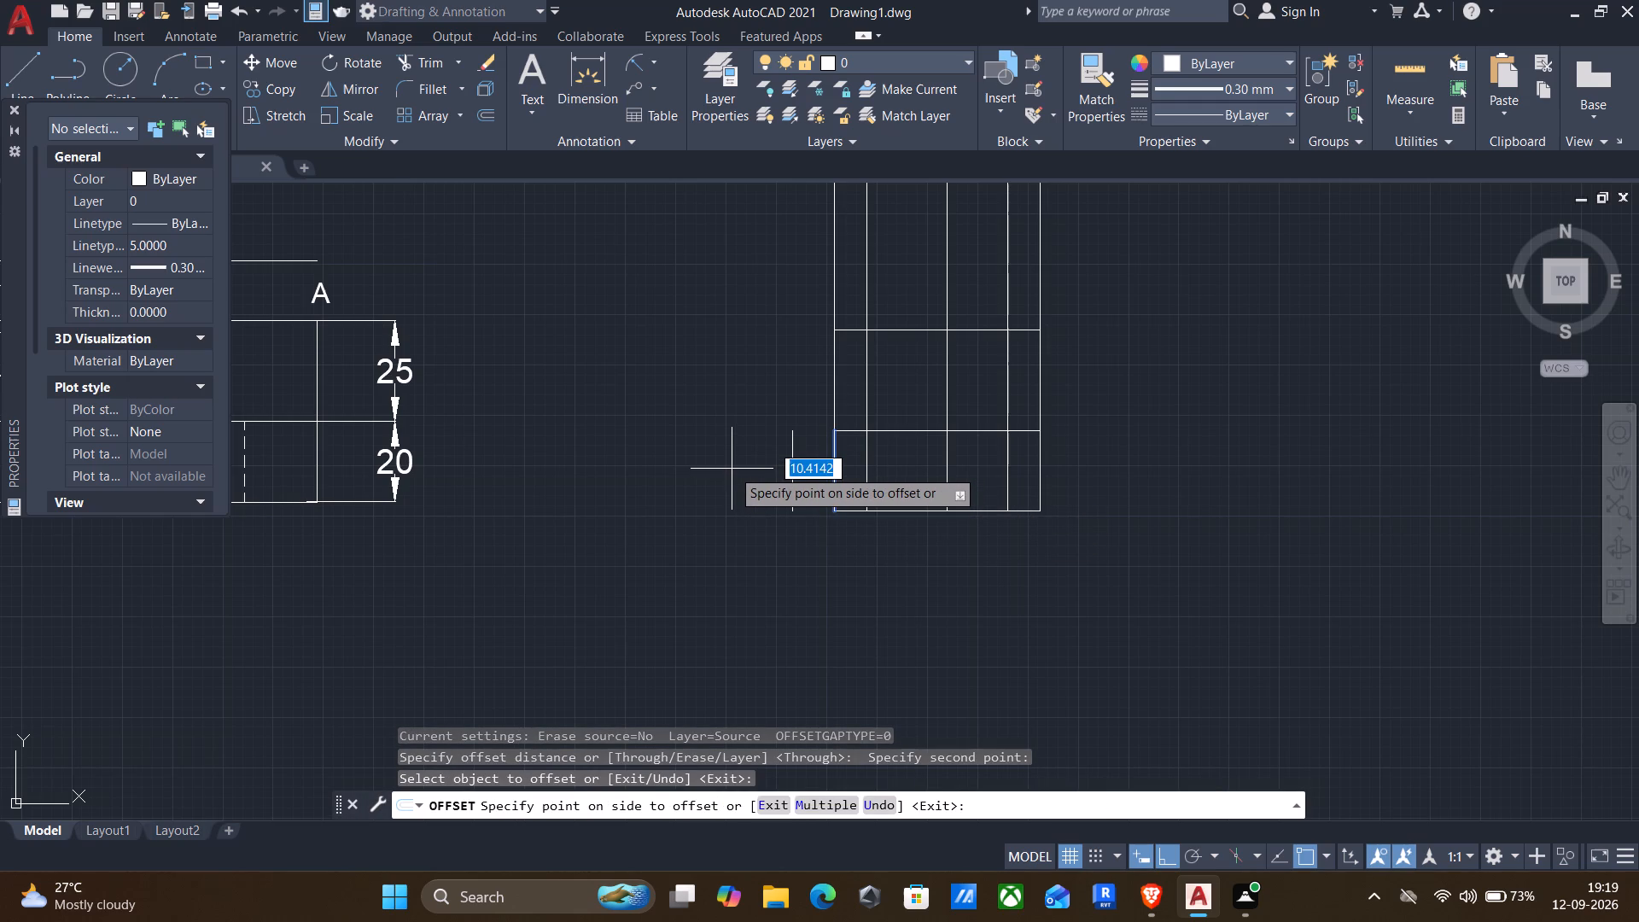
text(20)
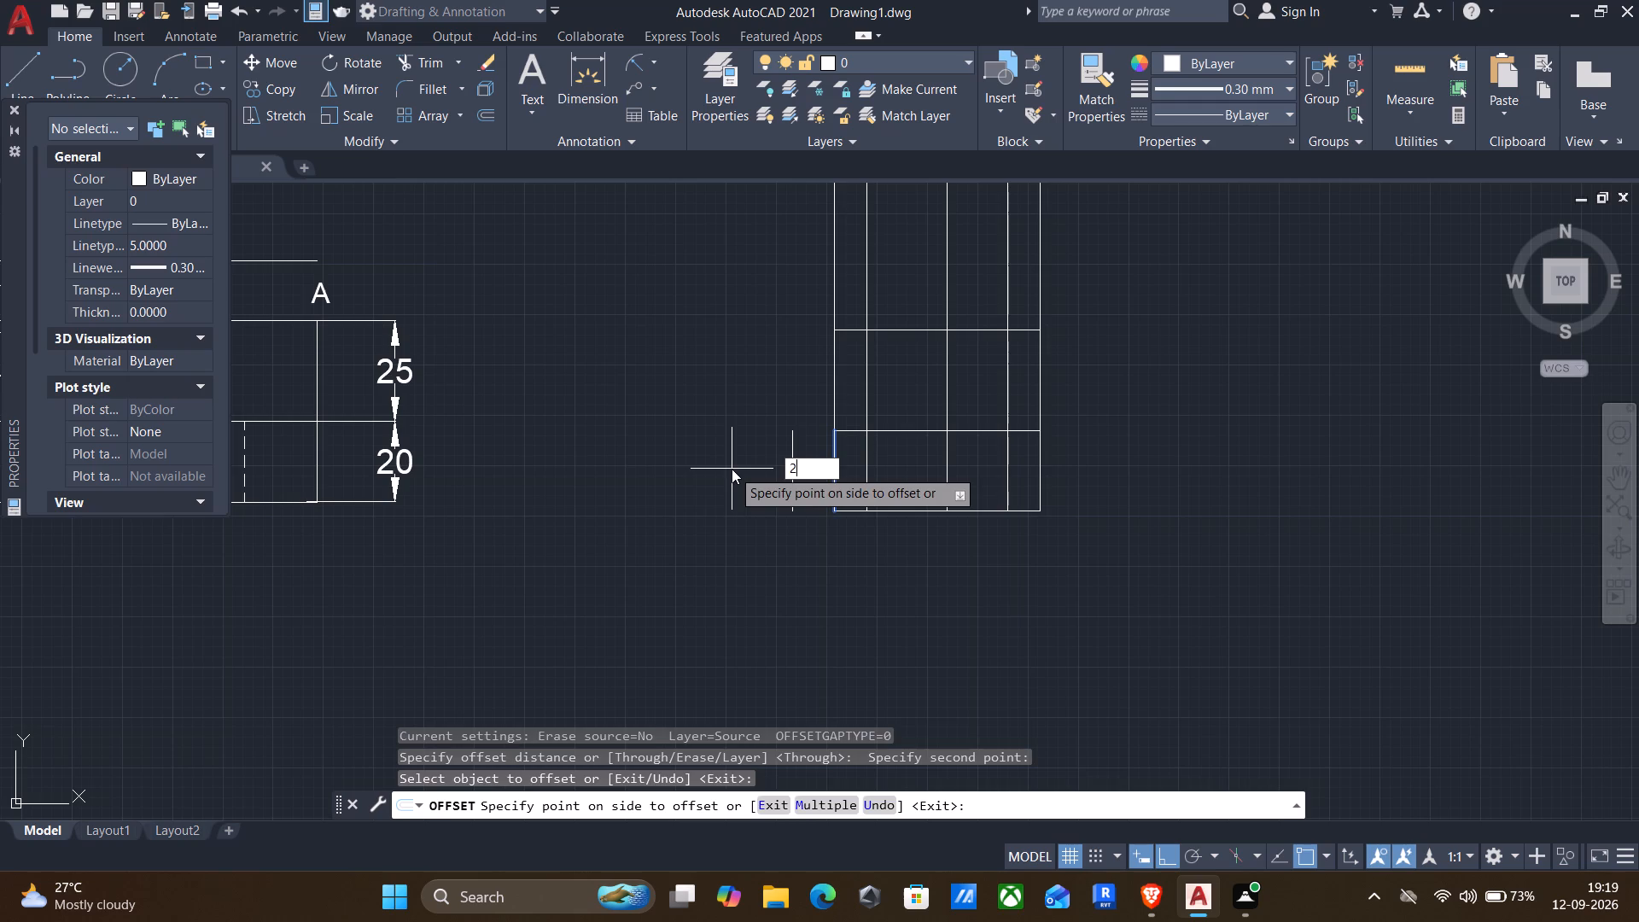
key(Return)
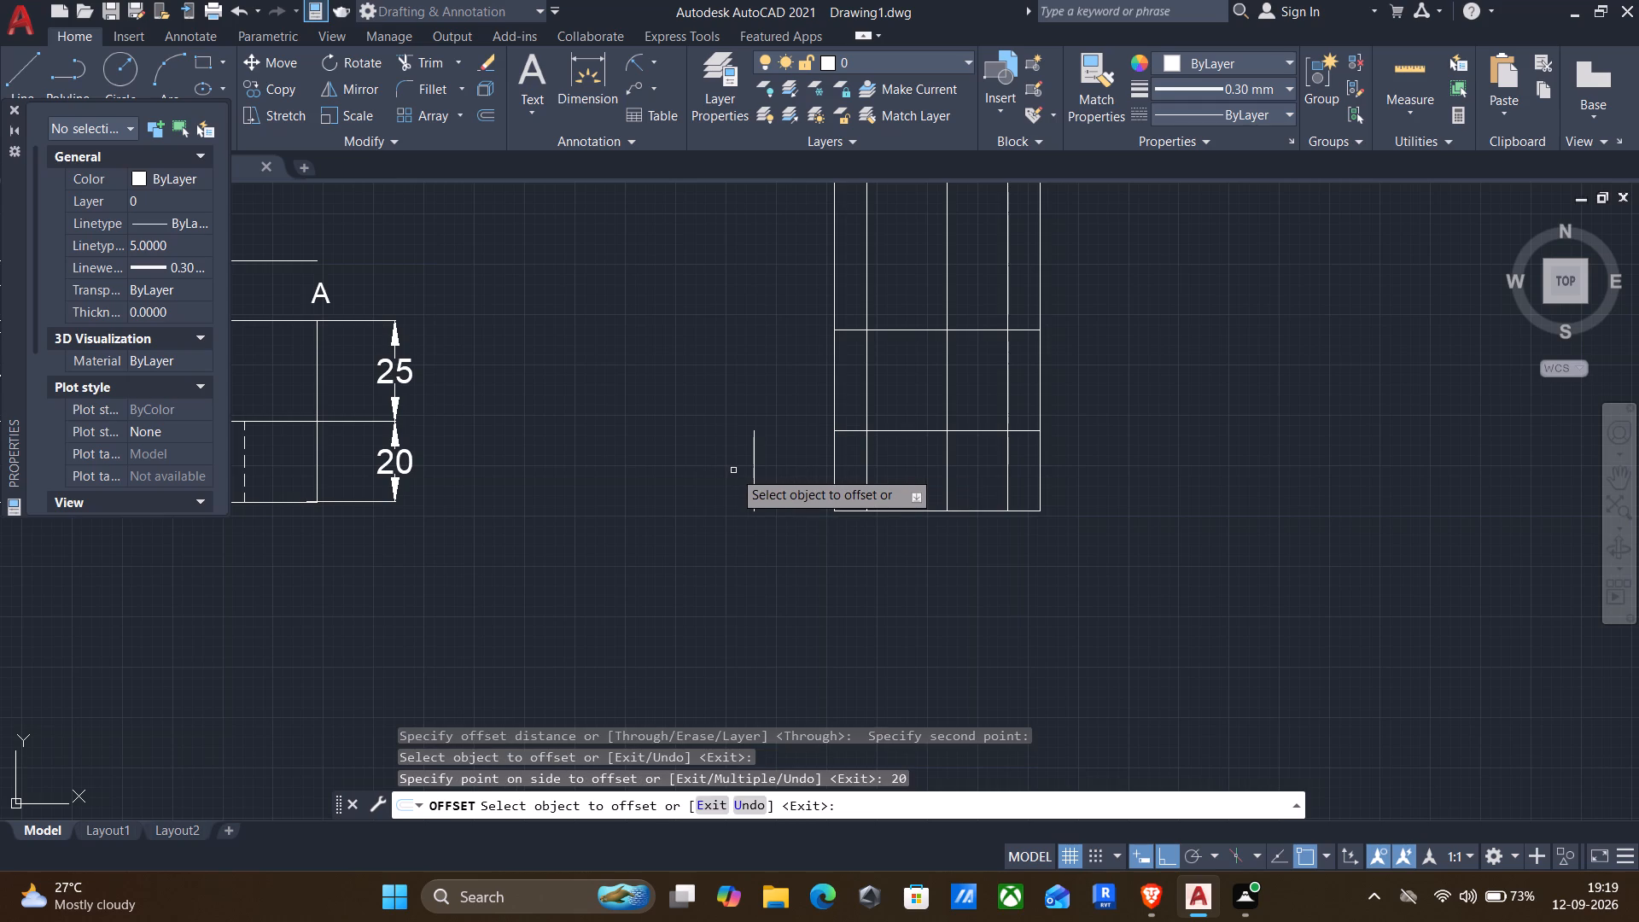
key(Escape)
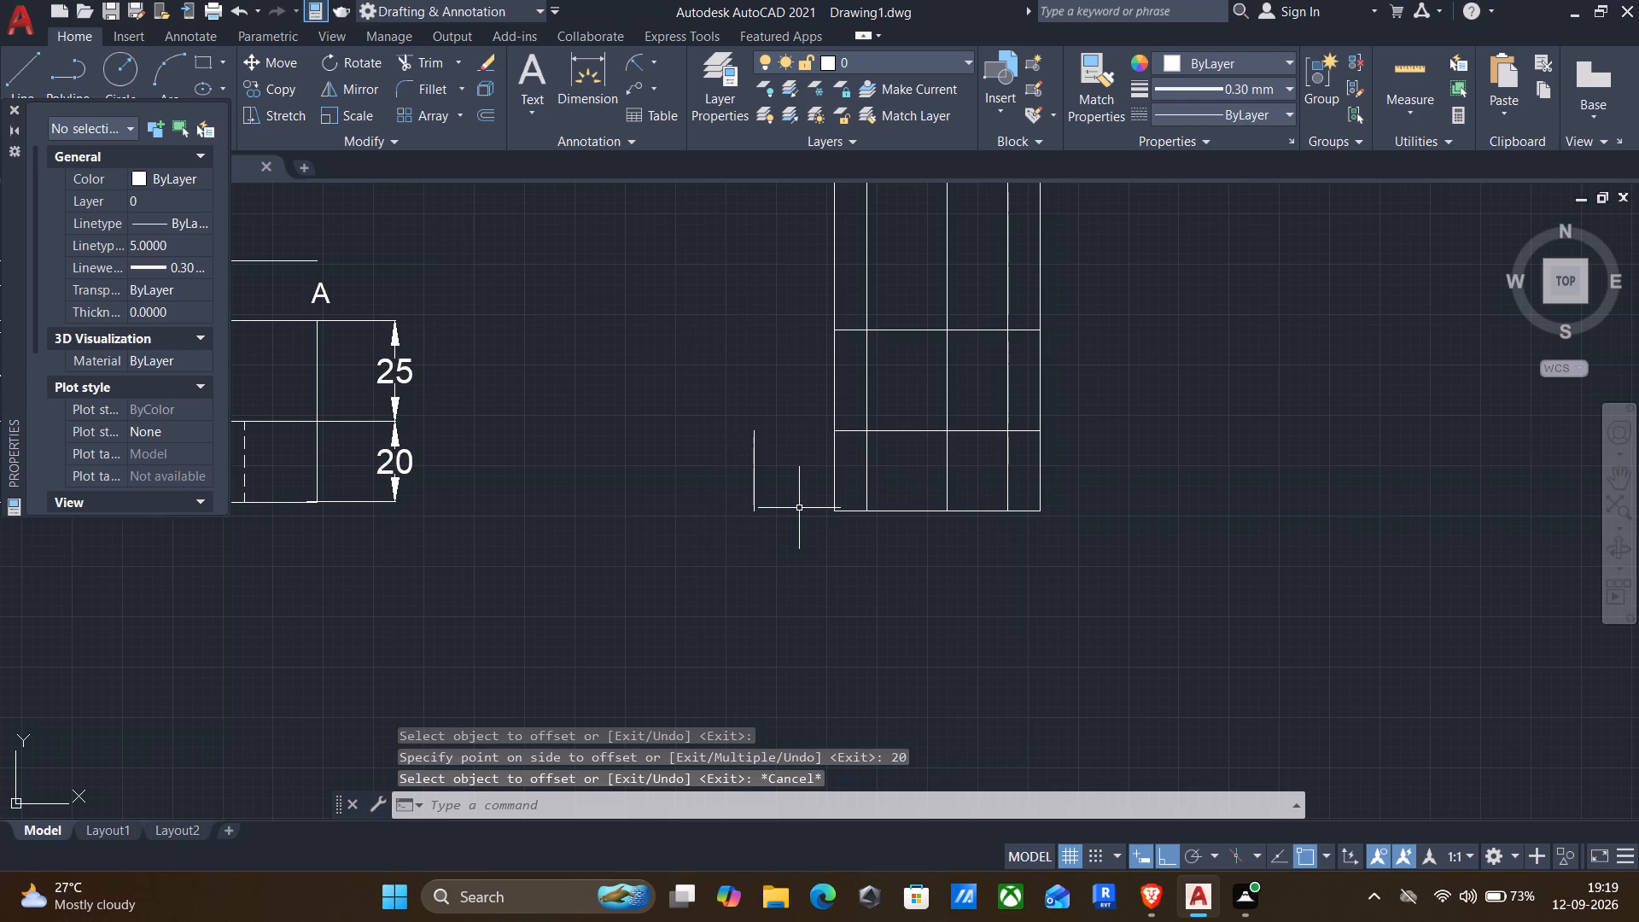
Join the offset short line to the side view's lowest two horizontal lines using Fillet with radius 0.
key(f)
key(Return)
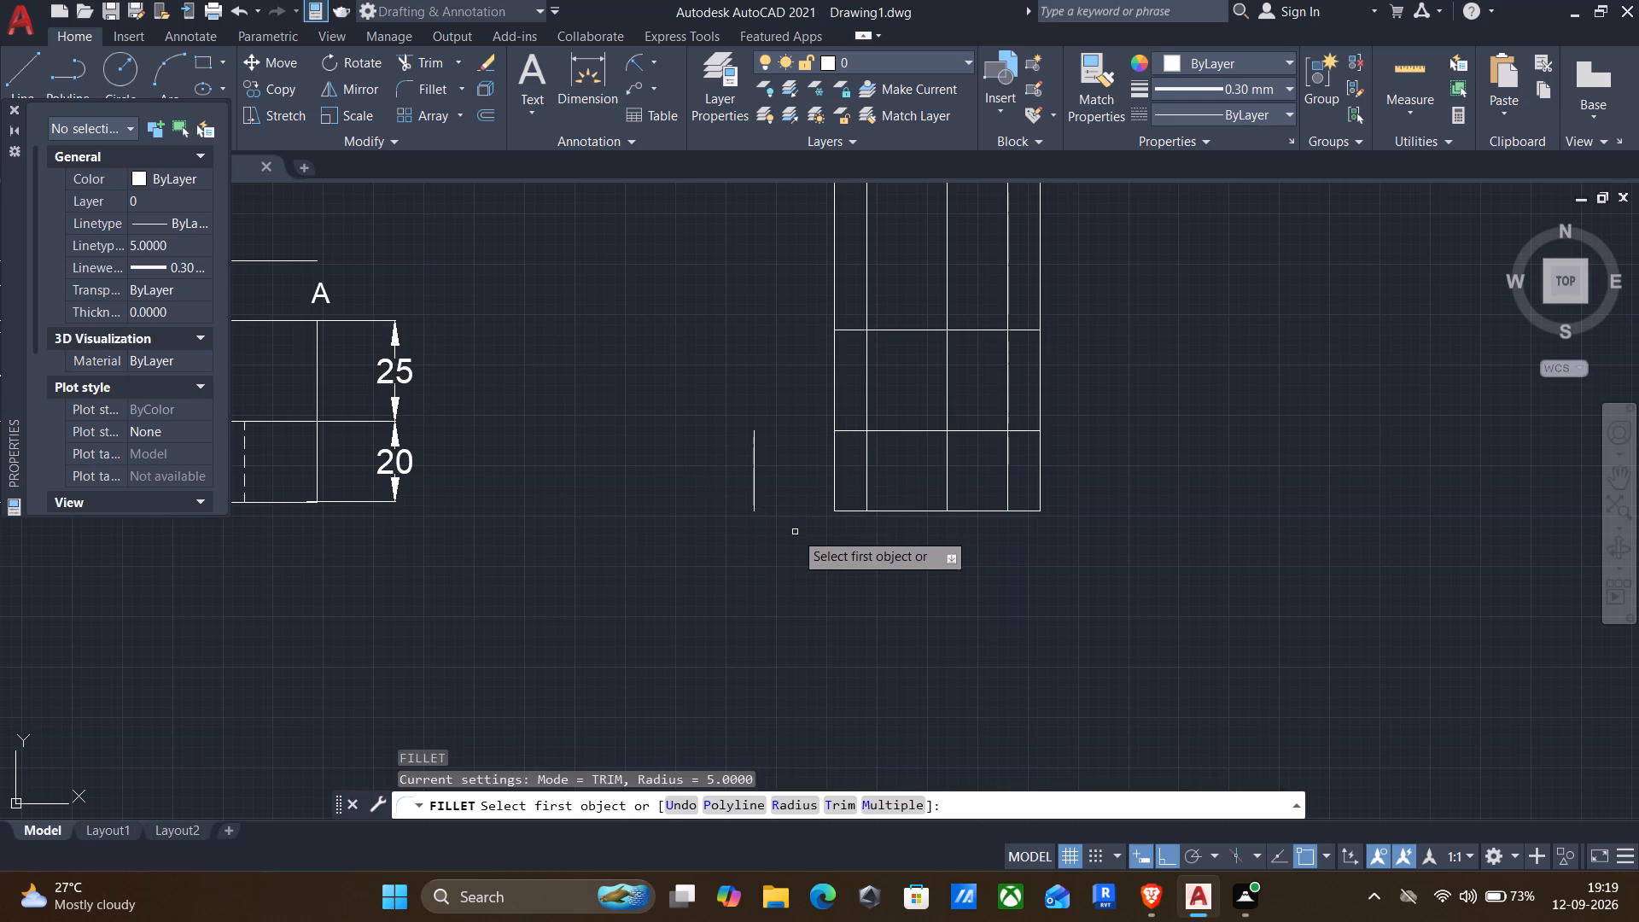
key(r)
key(Return)
key(0)
key(Return)
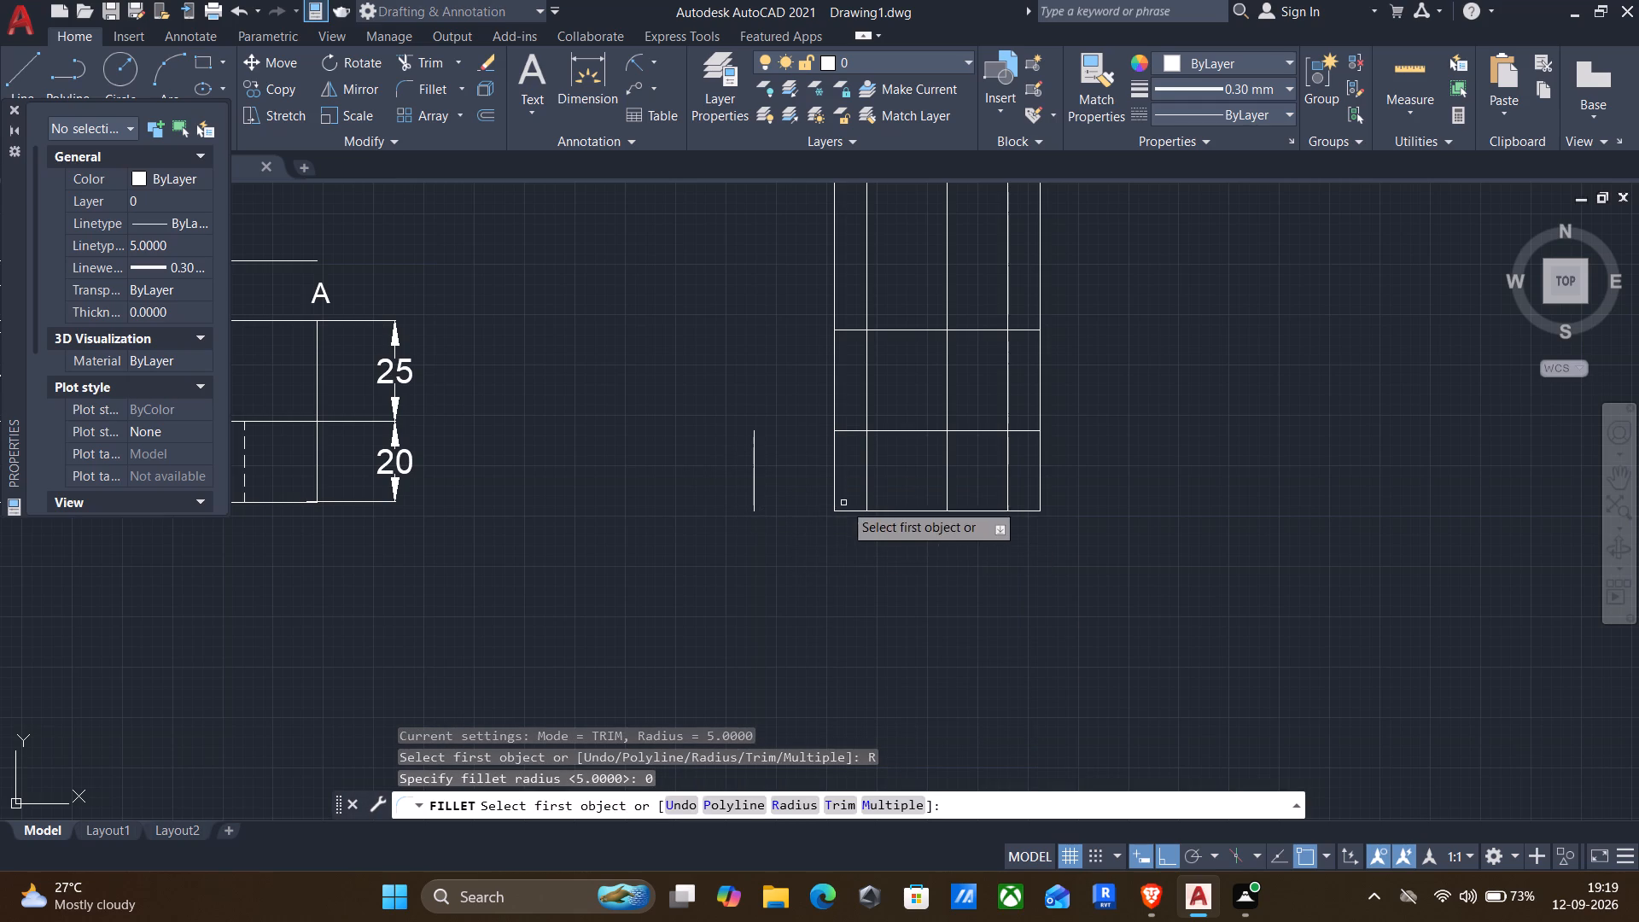
click(845, 509)
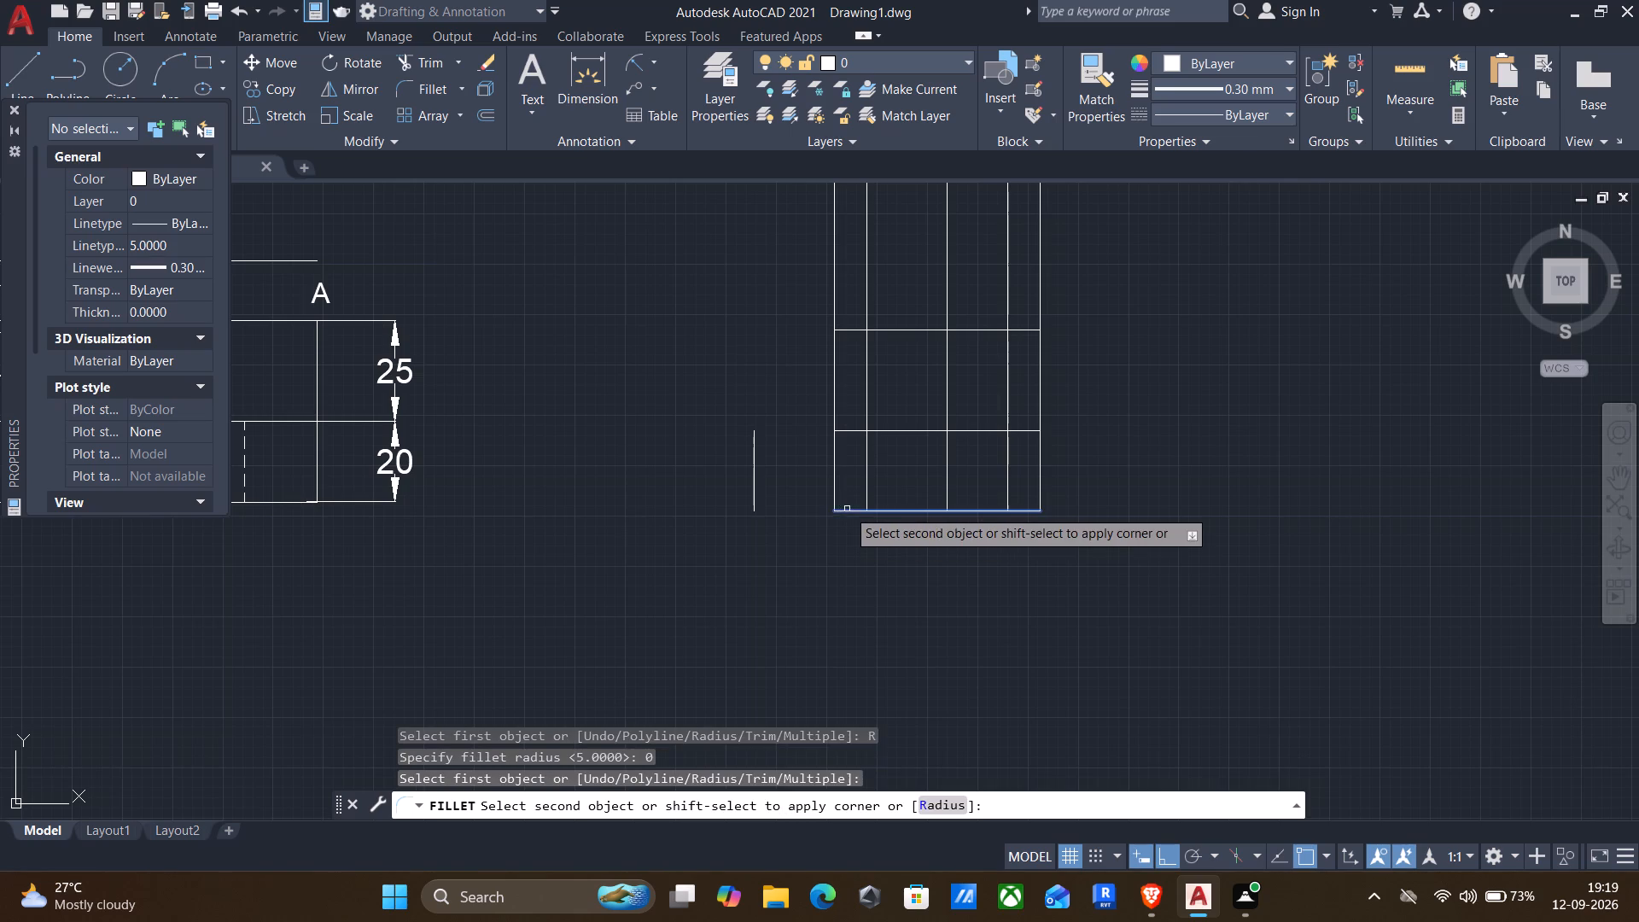
click(842, 511)
key(Return)
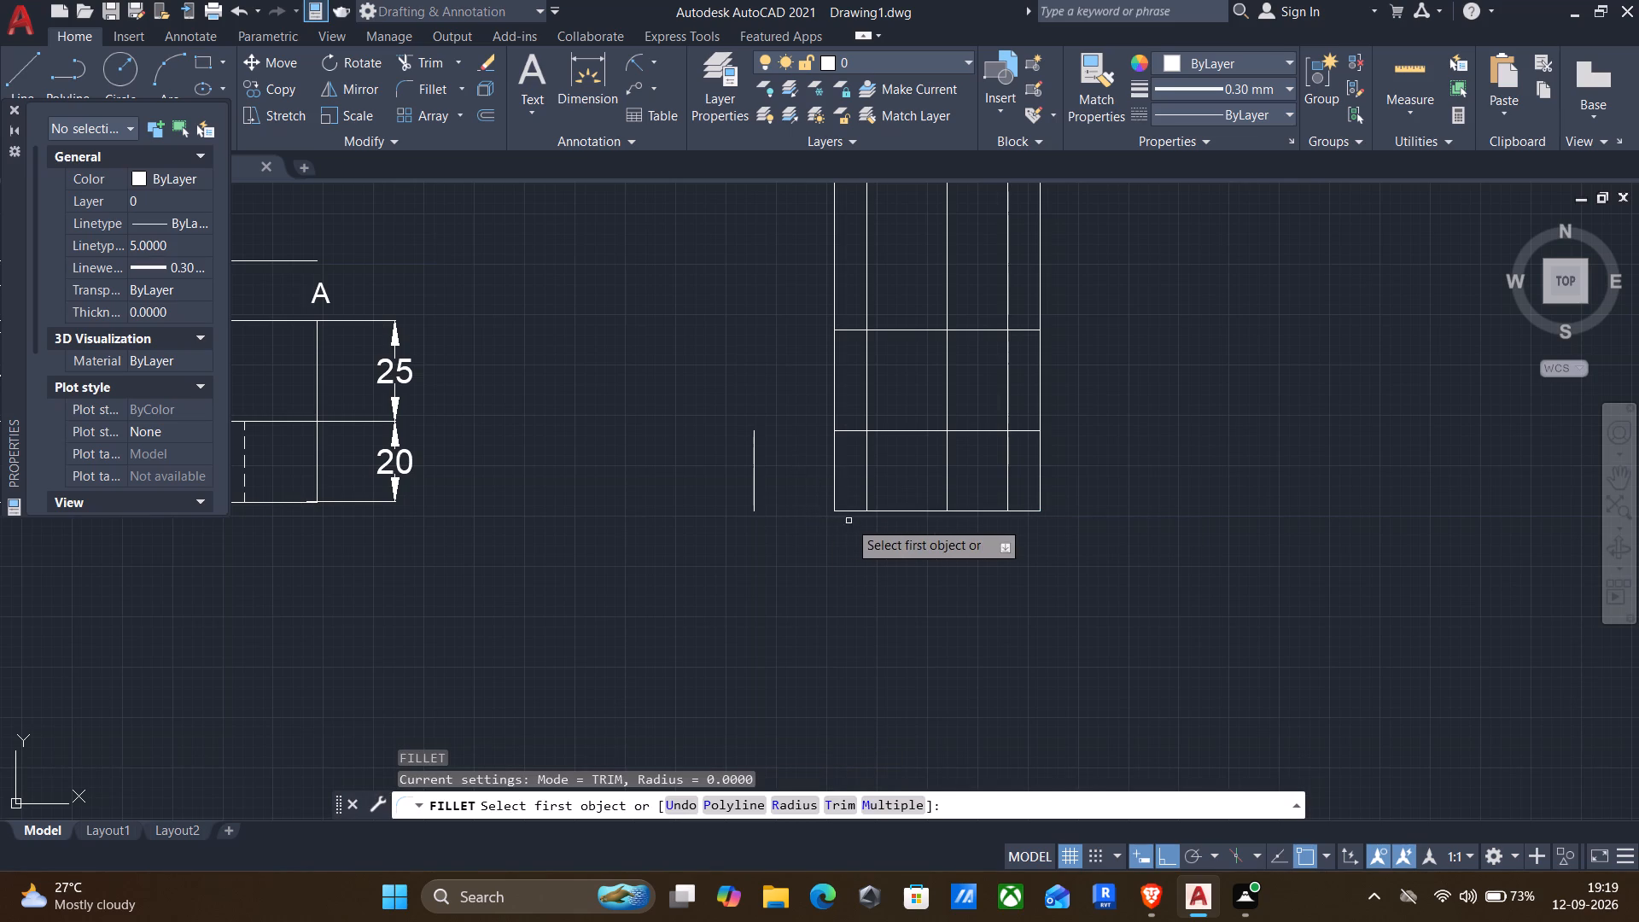
click(840, 512)
click(751, 487)
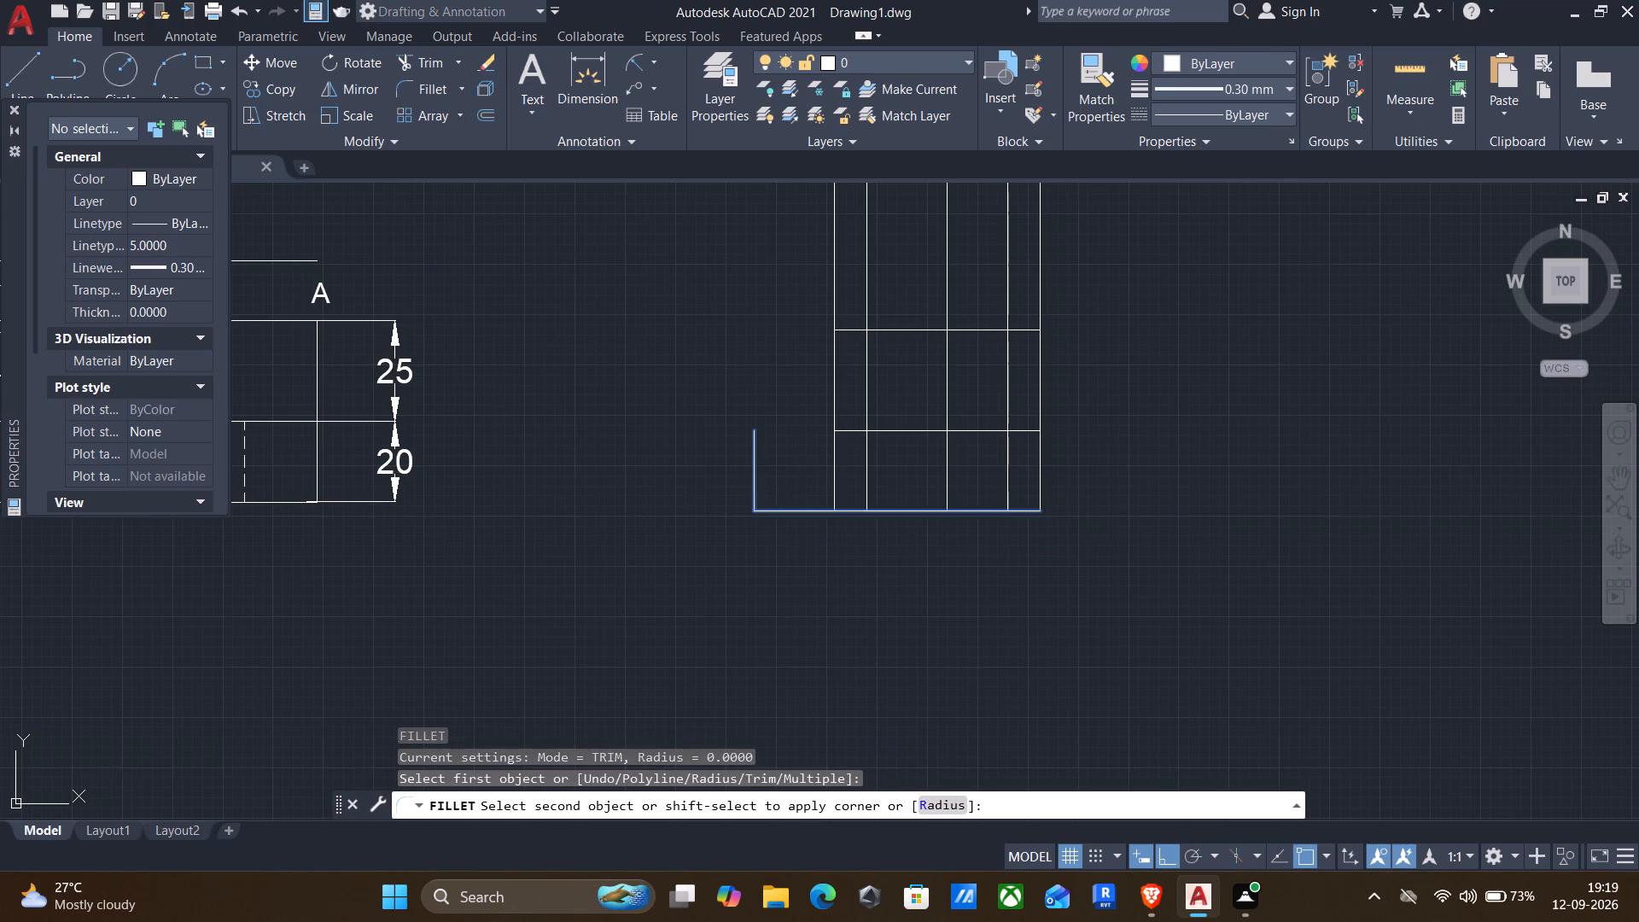
key(Return)
click(748, 472)
click(756, 468)
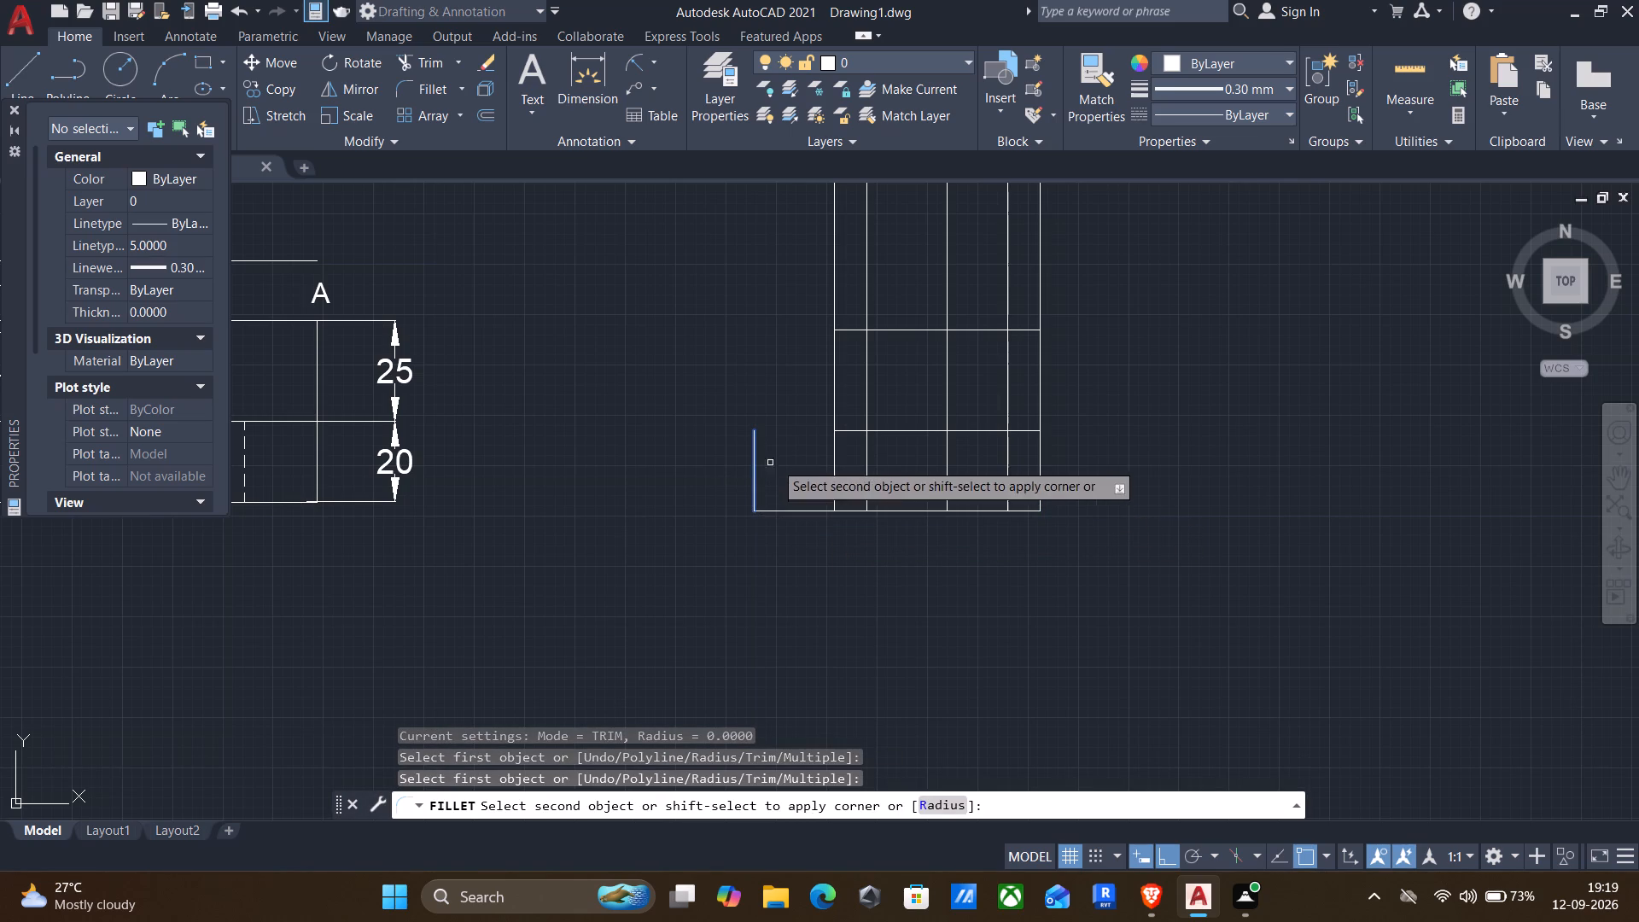
click(854, 429)
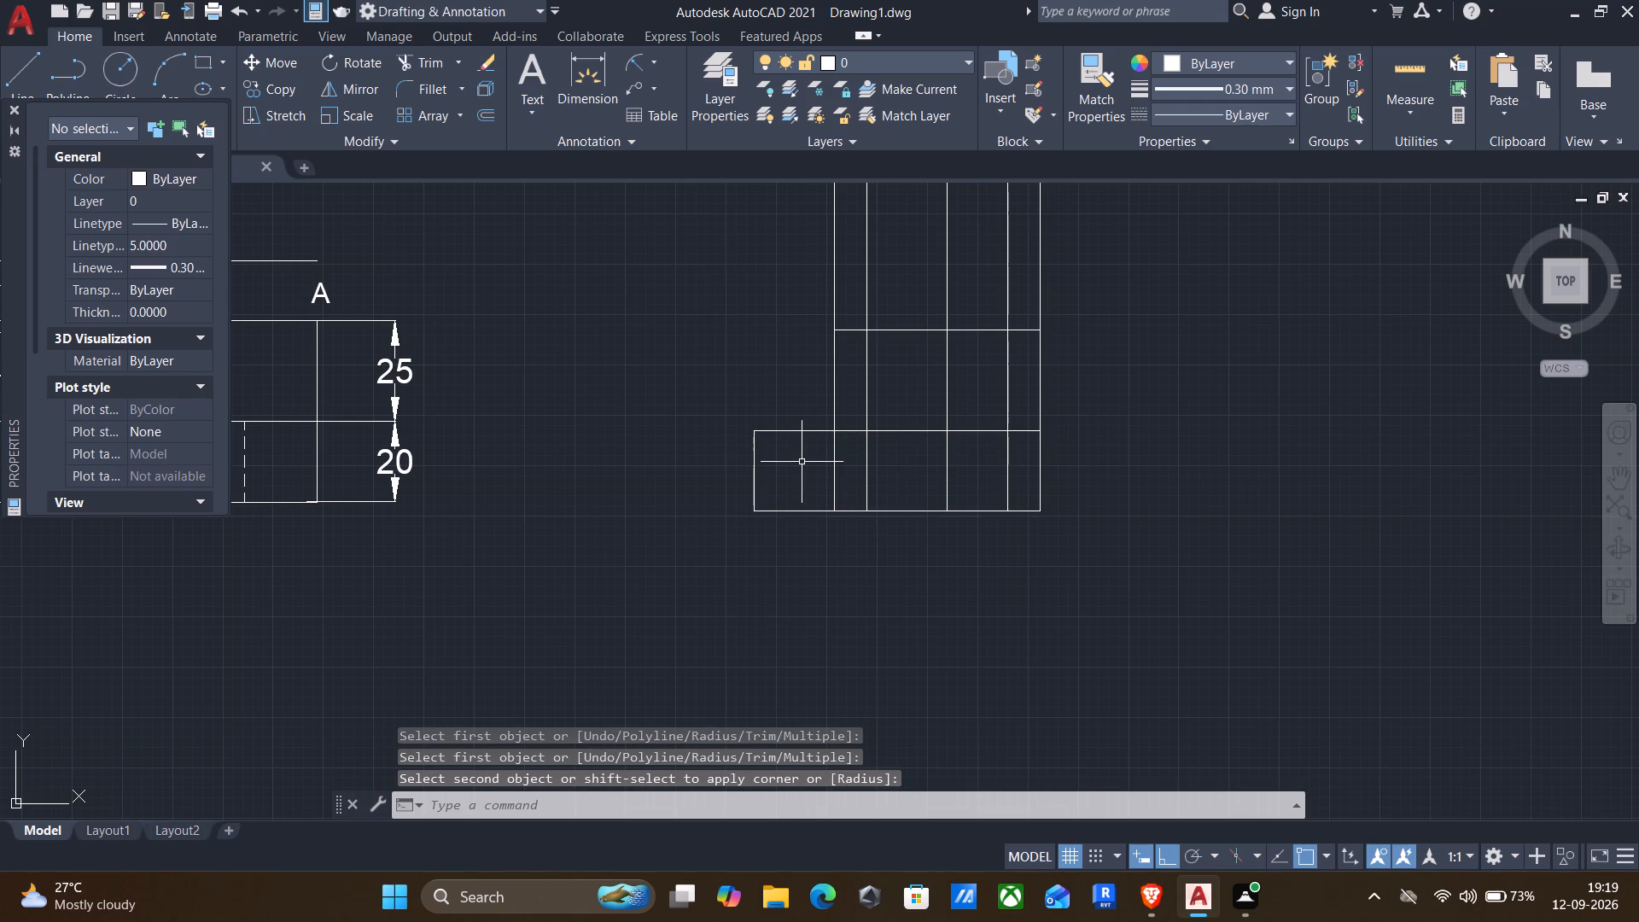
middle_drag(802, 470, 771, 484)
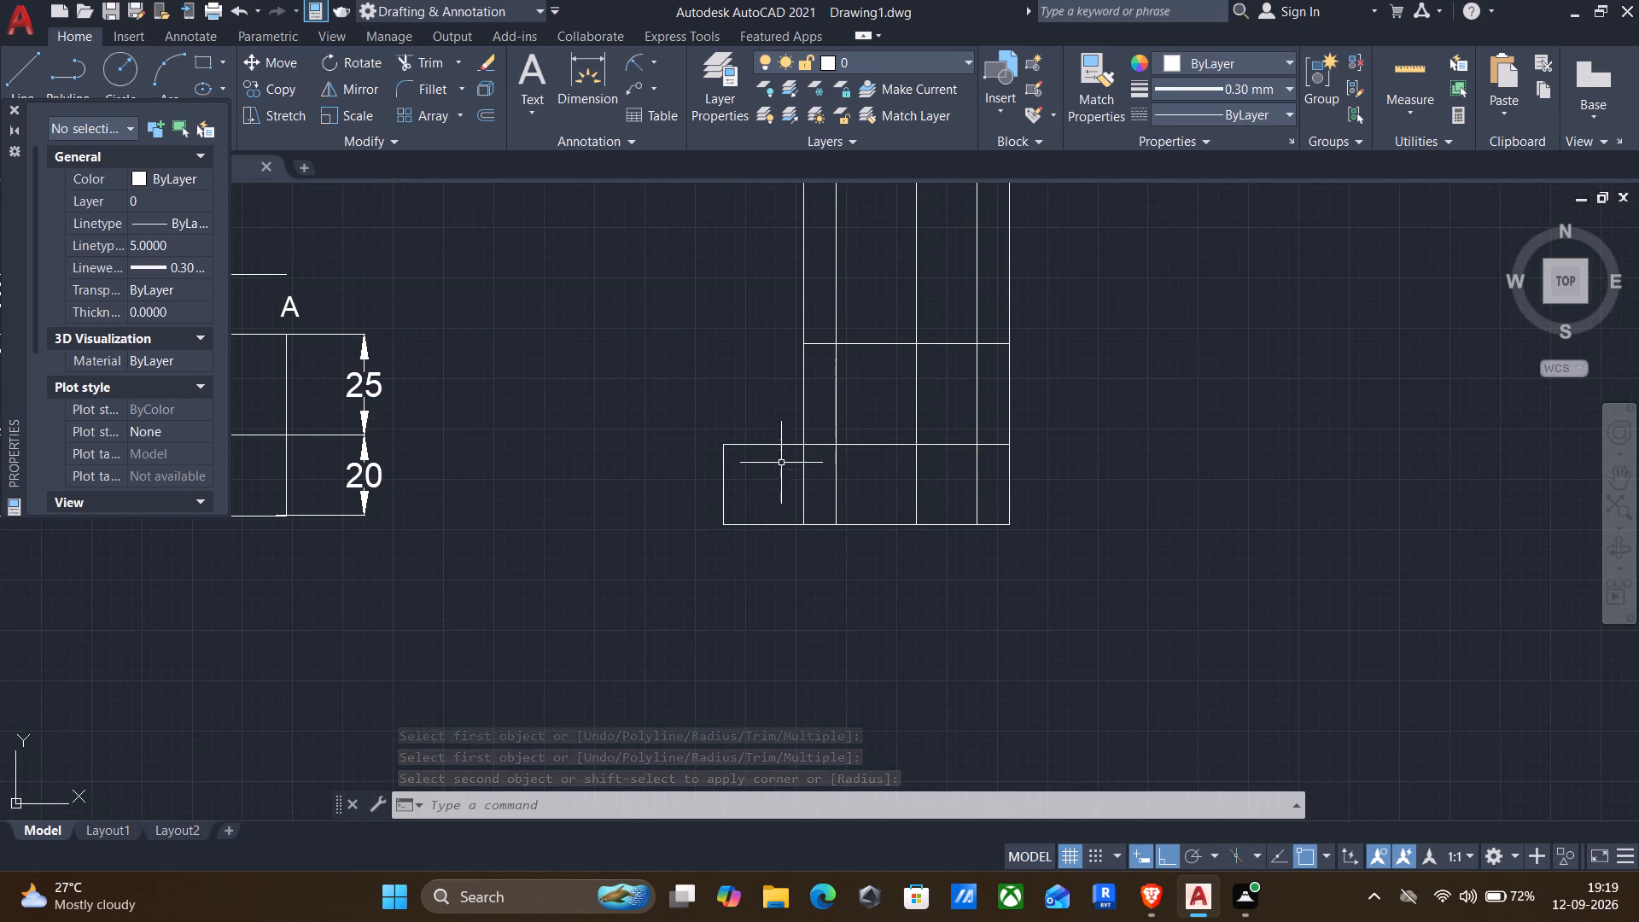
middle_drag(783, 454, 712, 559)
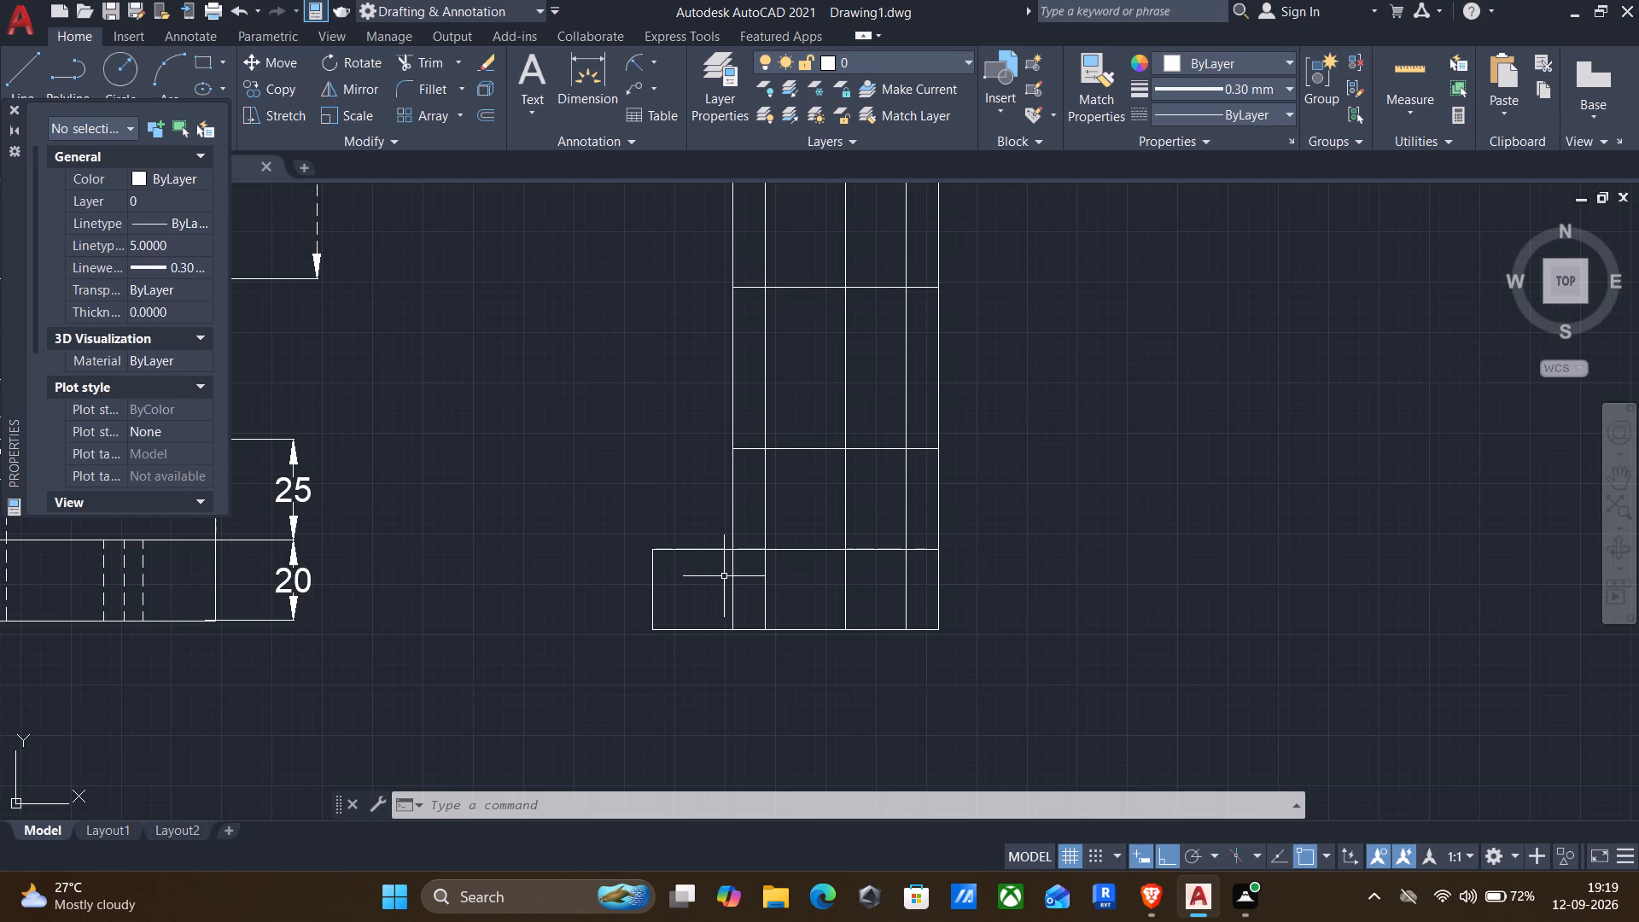
Trim the vertical line segments that run inside the side view's base rectangle, between its lowest two horizontal lines.
text(TR)
key(Return)
drag(723, 584, 907, 592)
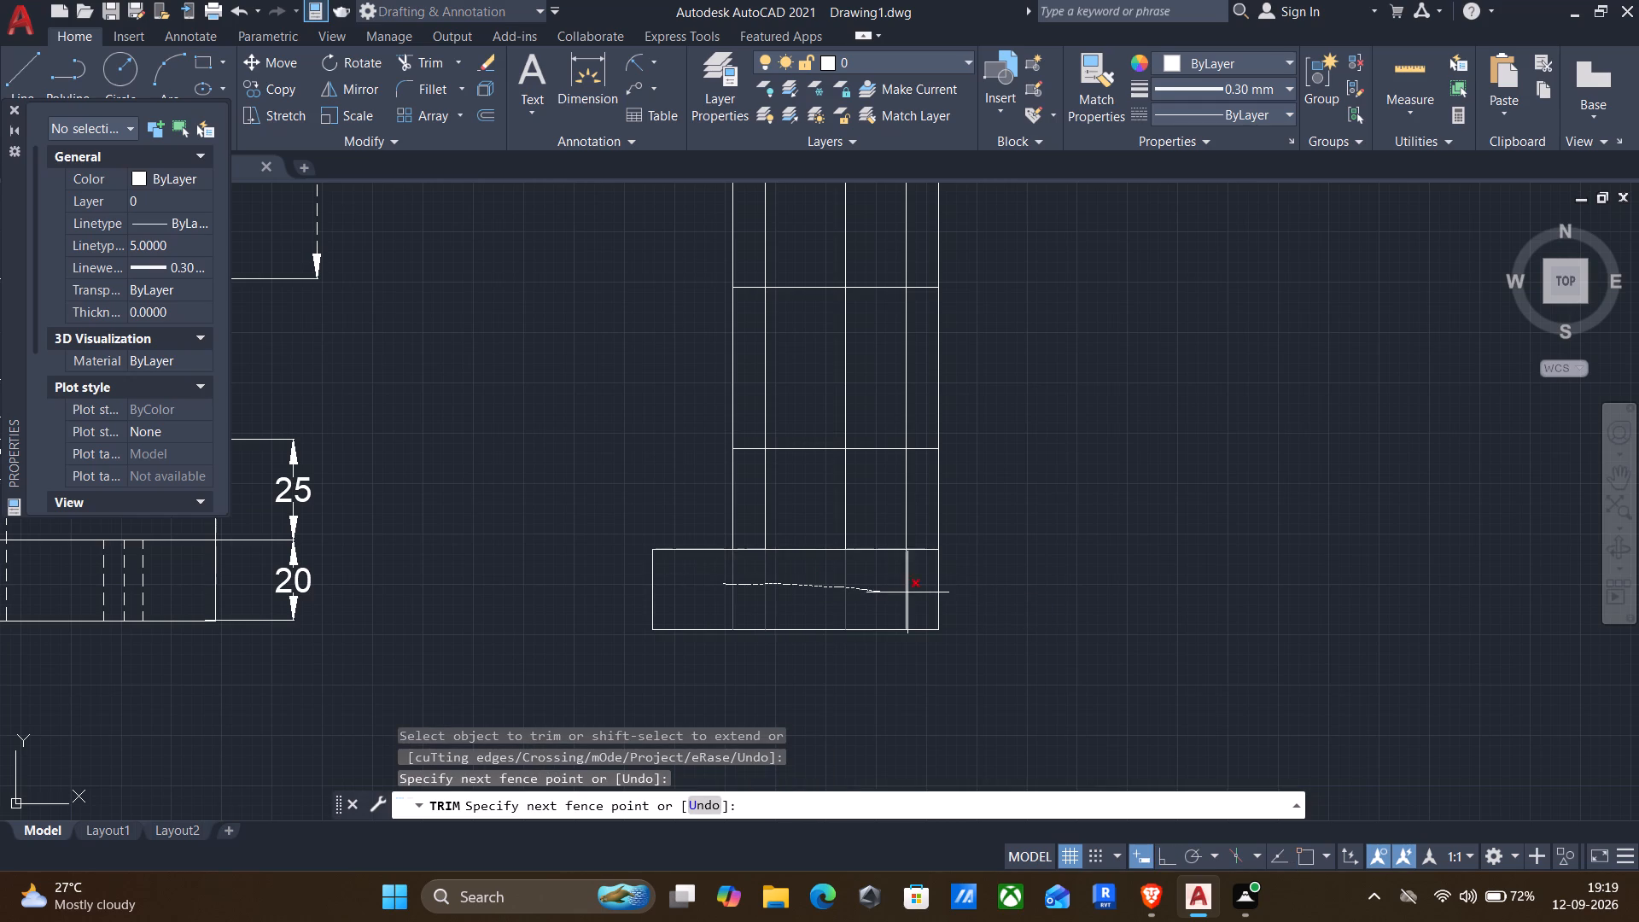
drag(907, 592, 913, 592)
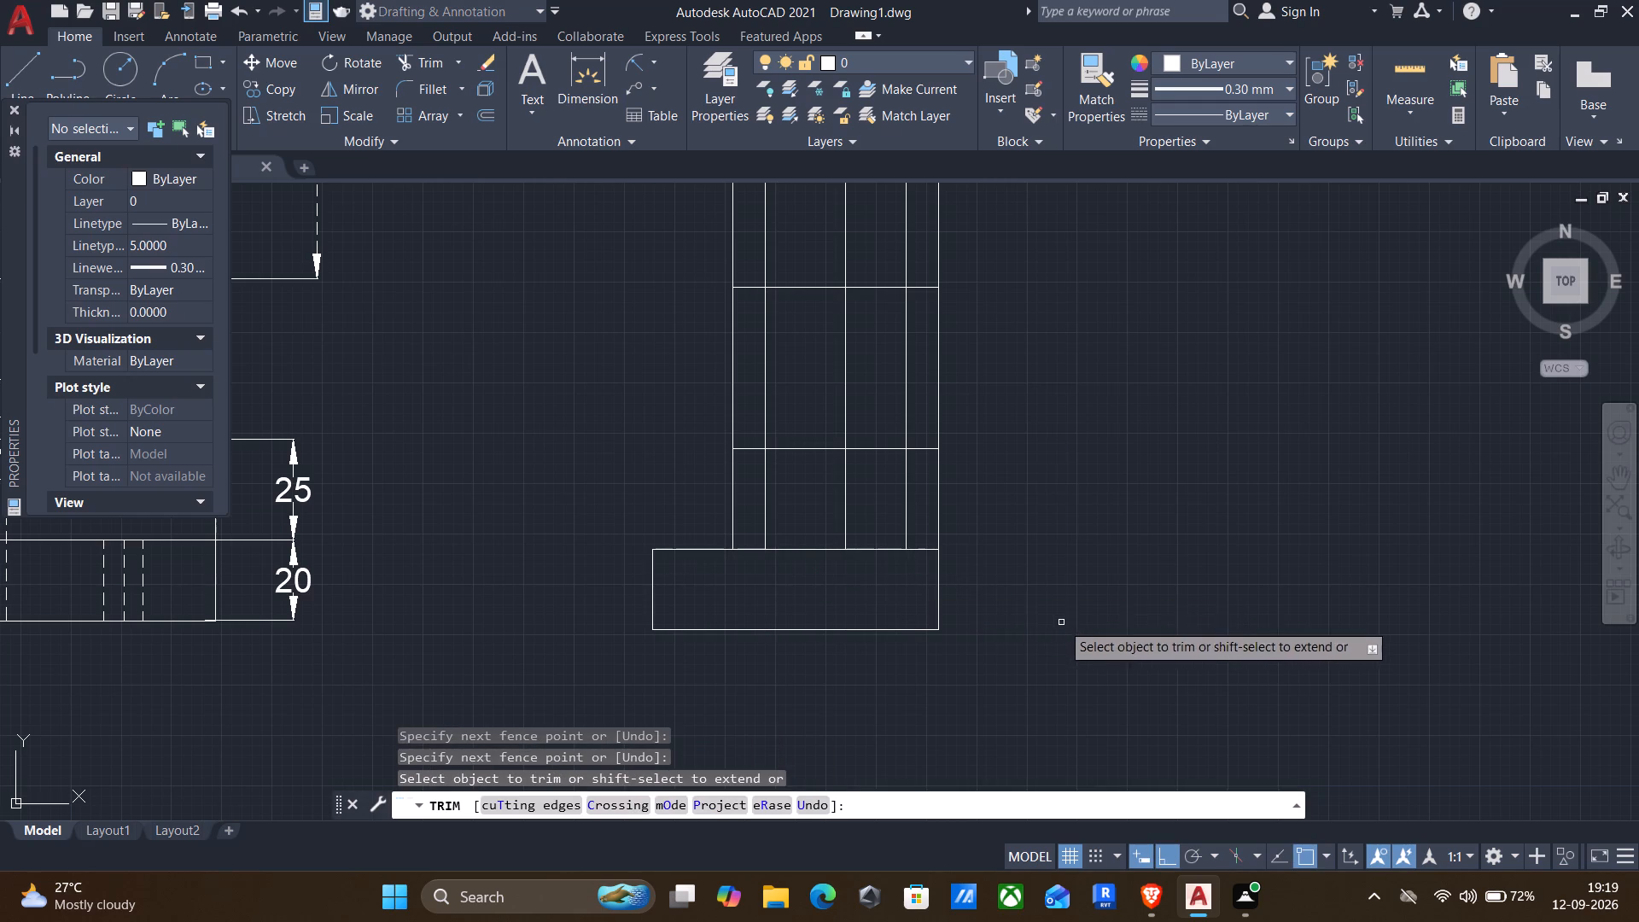
middle_drag(1059, 625, 1008, 703)
middle_drag(1064, 642, 1043, 652)
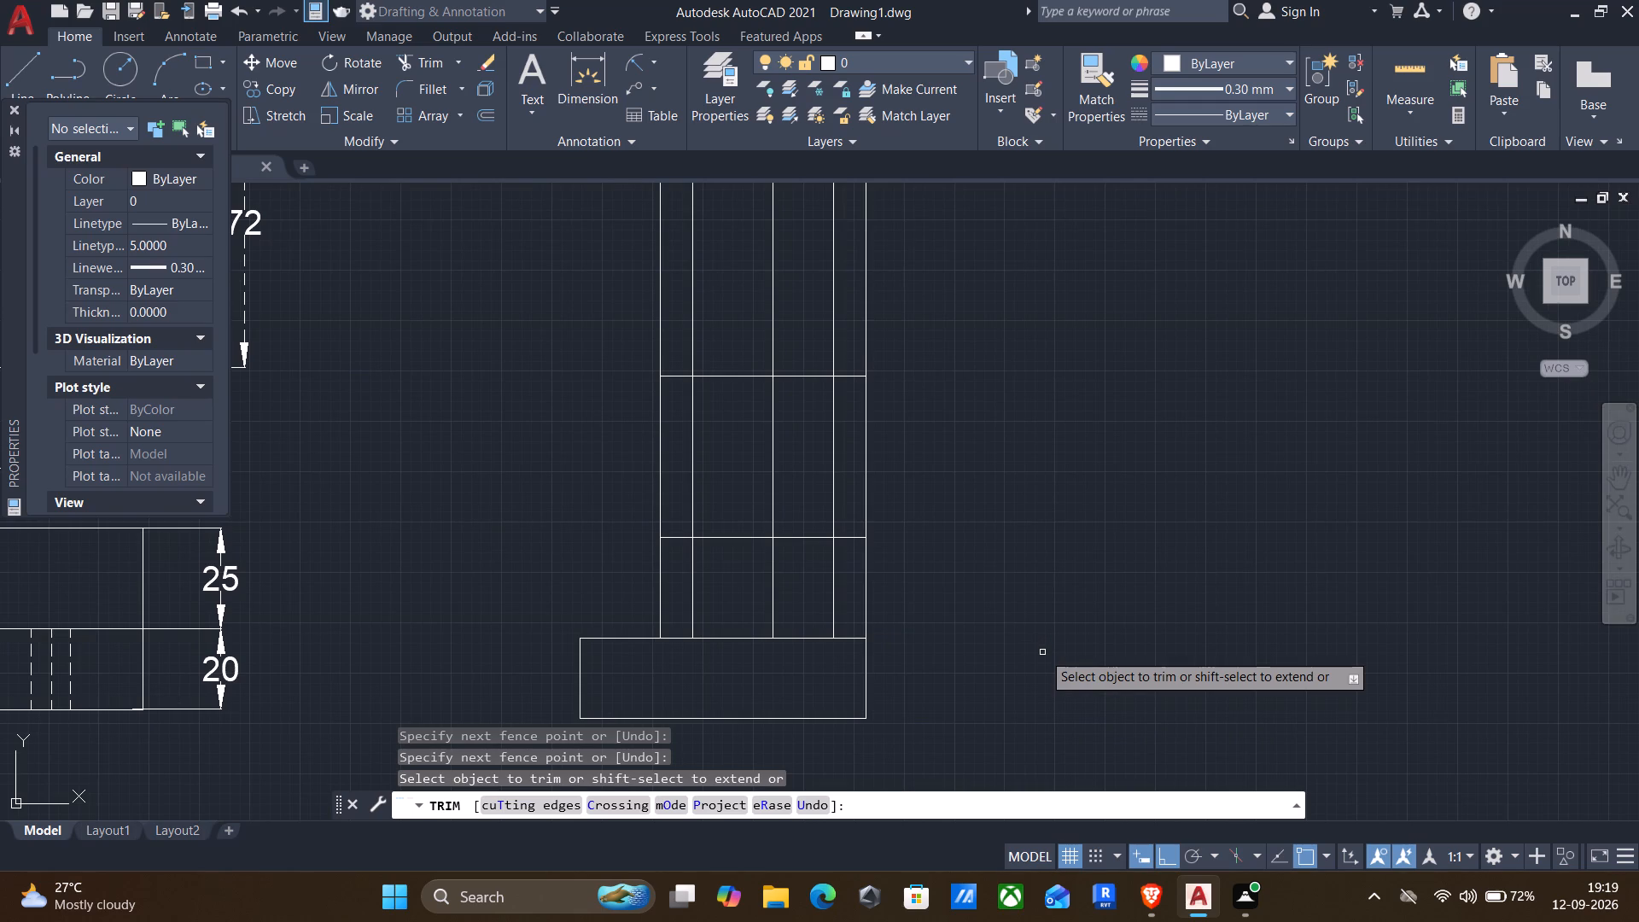
middle_drag(1042, 653, 1081, 912)
scroll(1084, 908, down, 1)
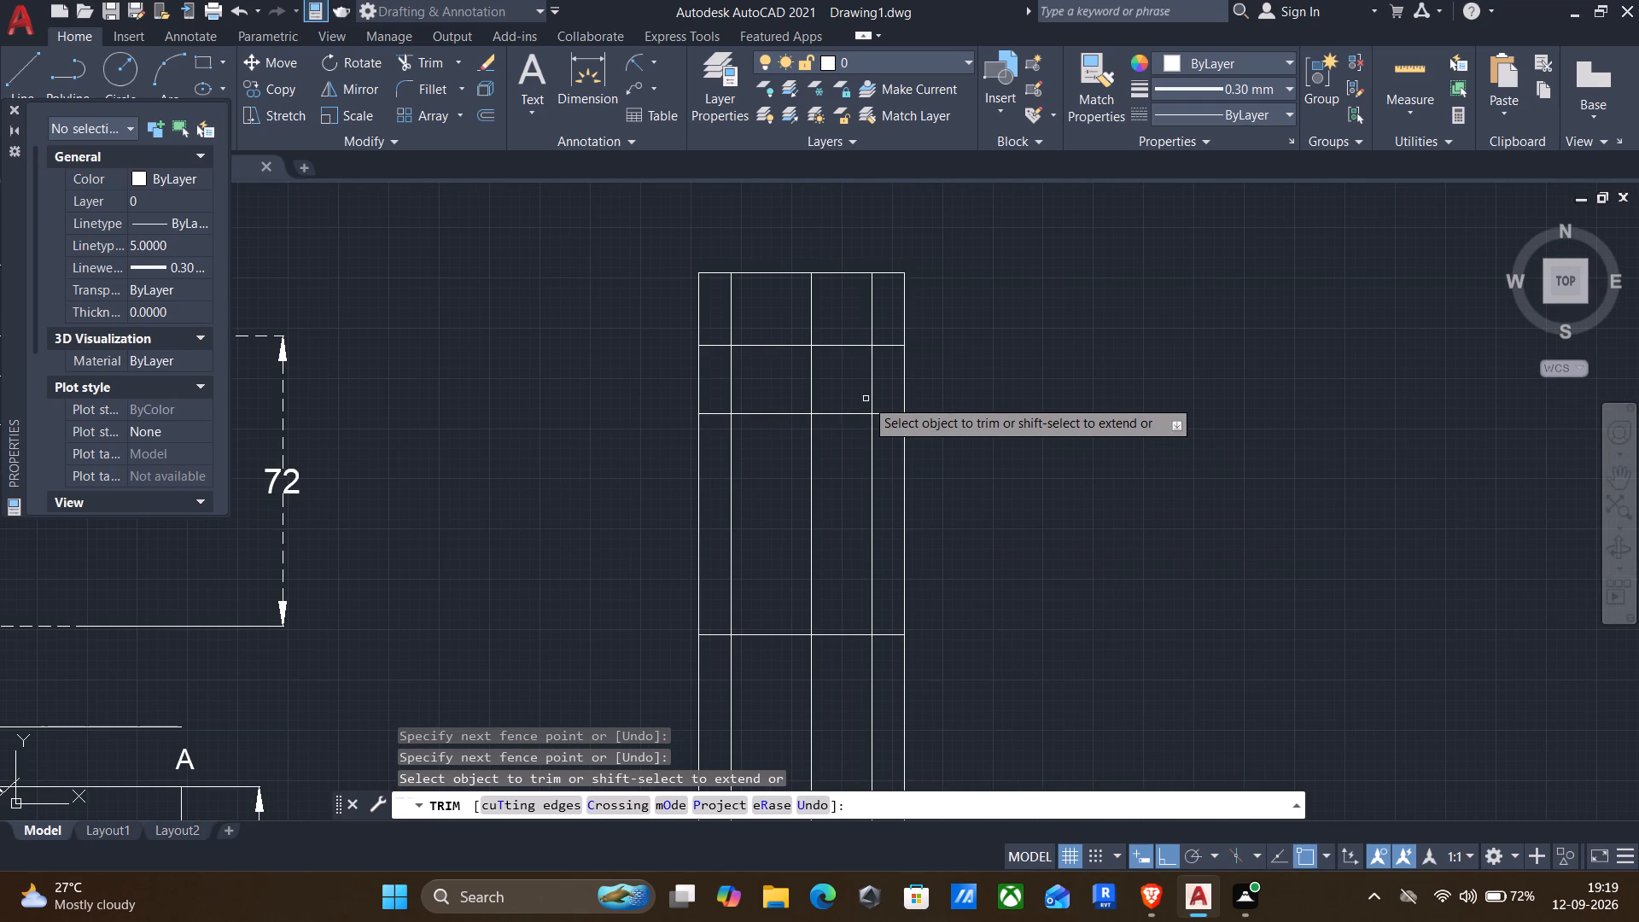
key(Escape)
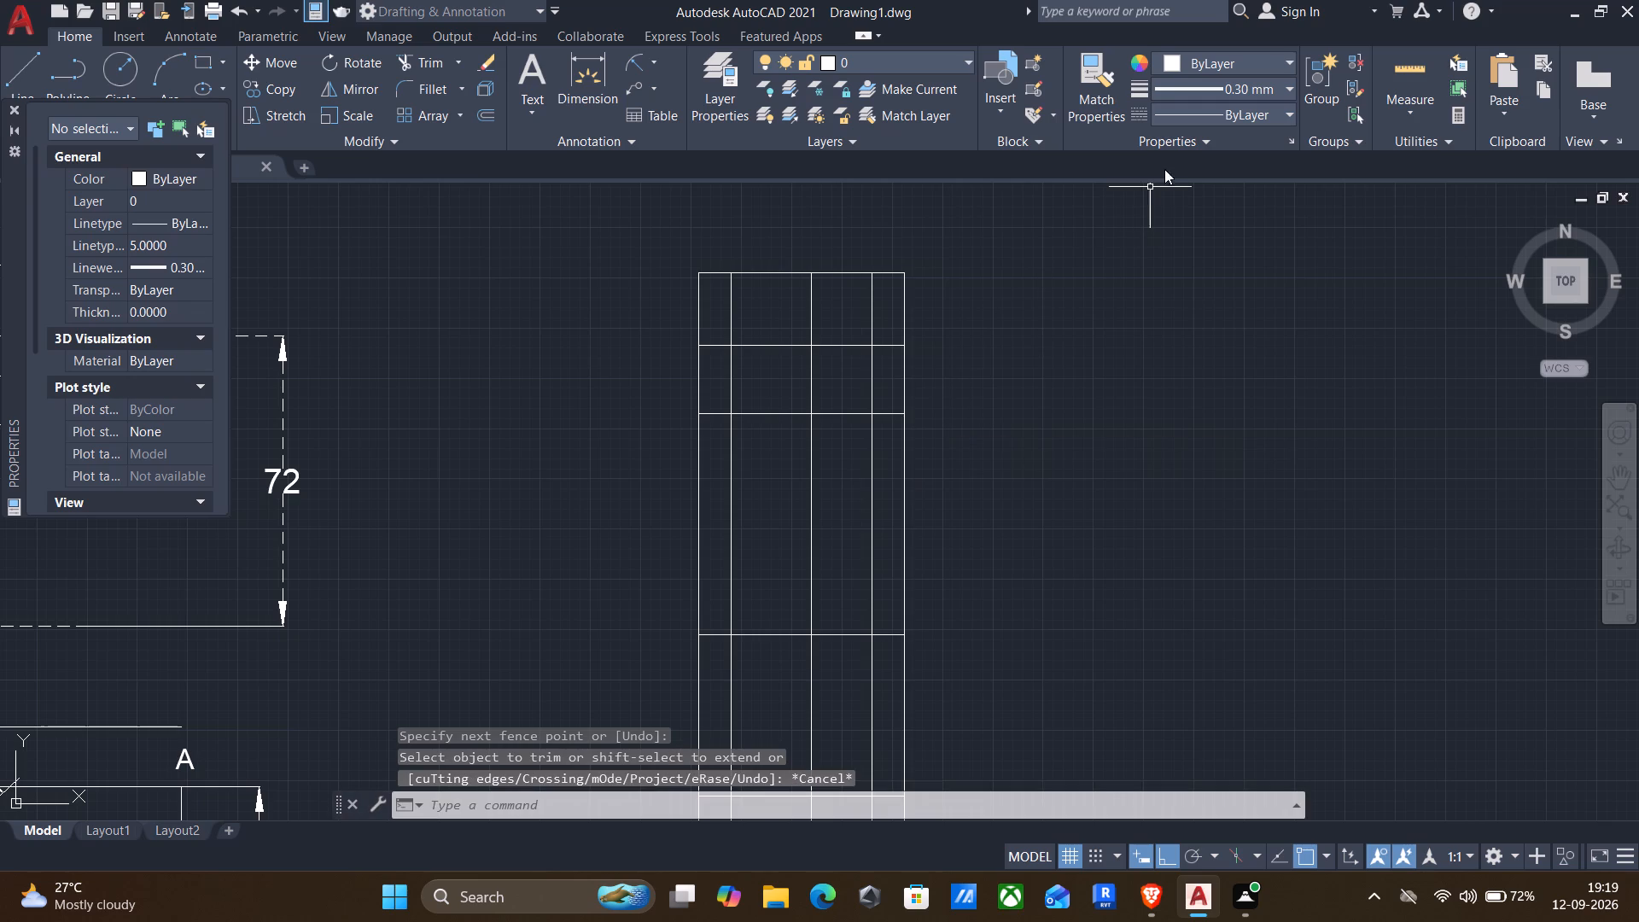
Set the current linetype to Hidden and draw a vertical dashed reference line in the empty area right of the side view.
click(1229, 108)
click(1217, 225)
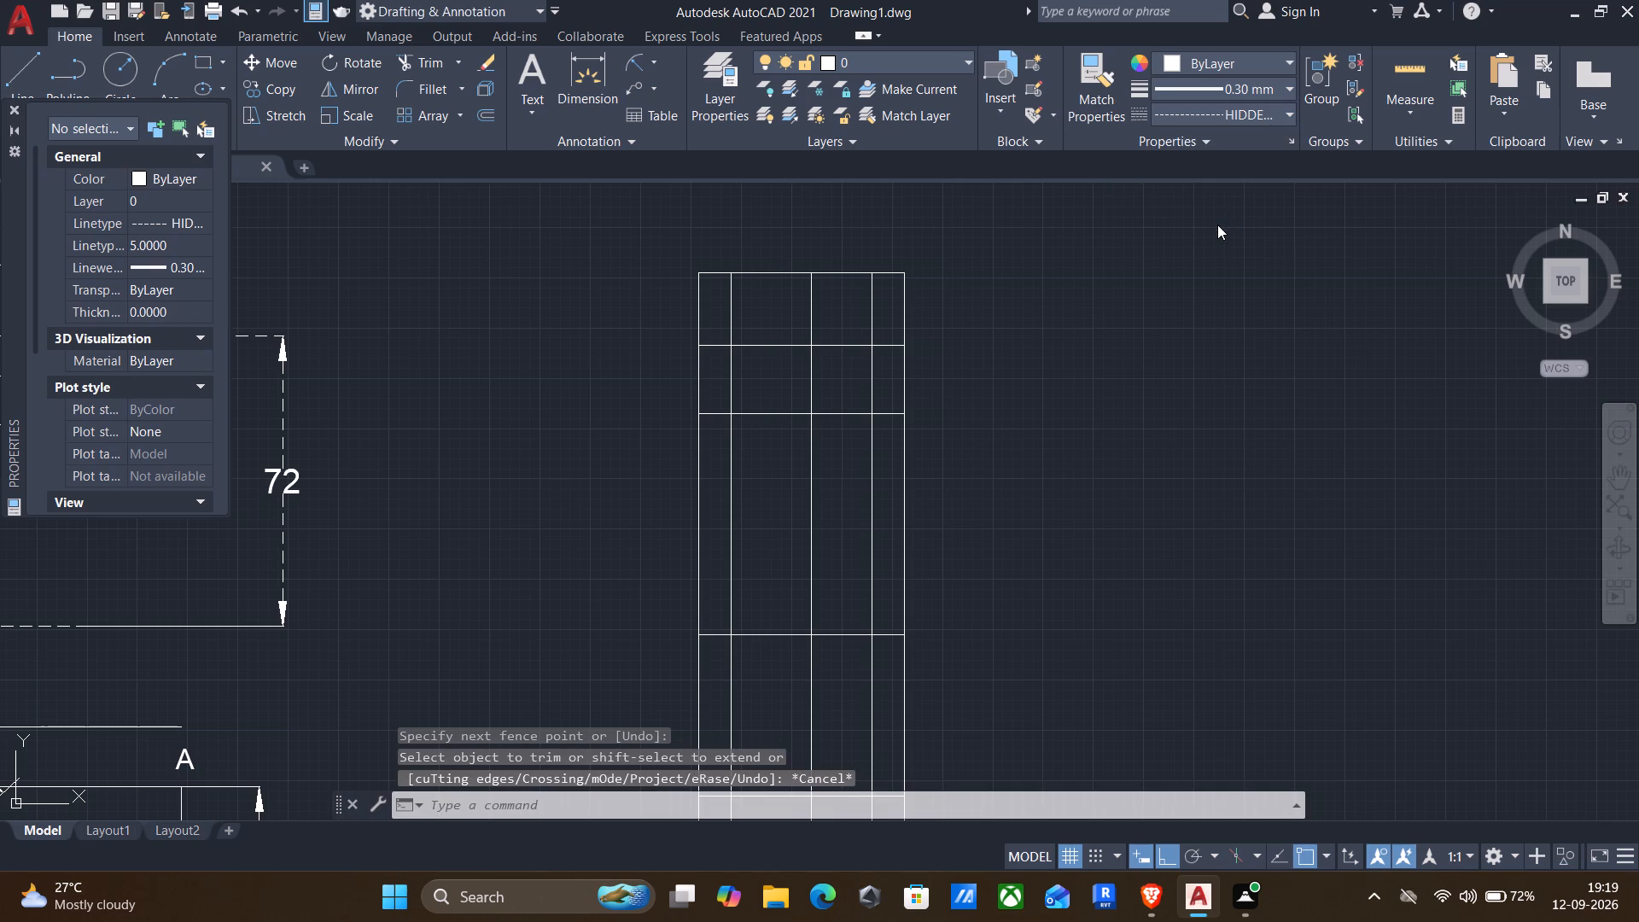
key(l)
key(Return)
drag(1216, 245, 1203, 303)
click(1181, 505)
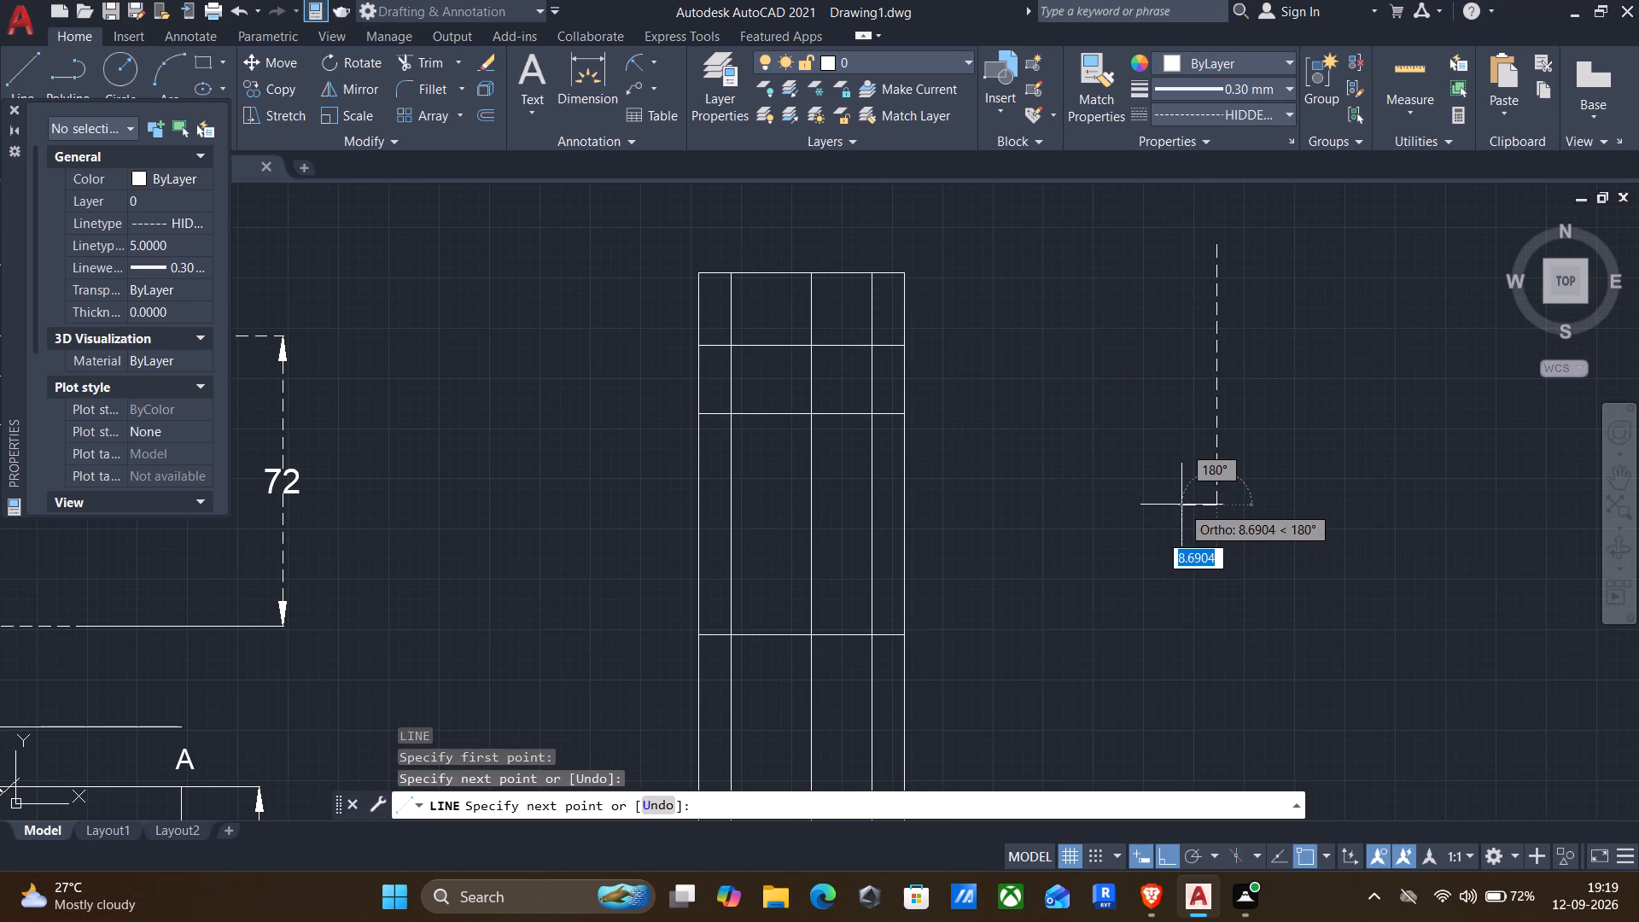
key(Escape)
Match the dashed reference line's properties onto the side view's two inner vertical lines nearest its left and right edges.
text(MATCH)
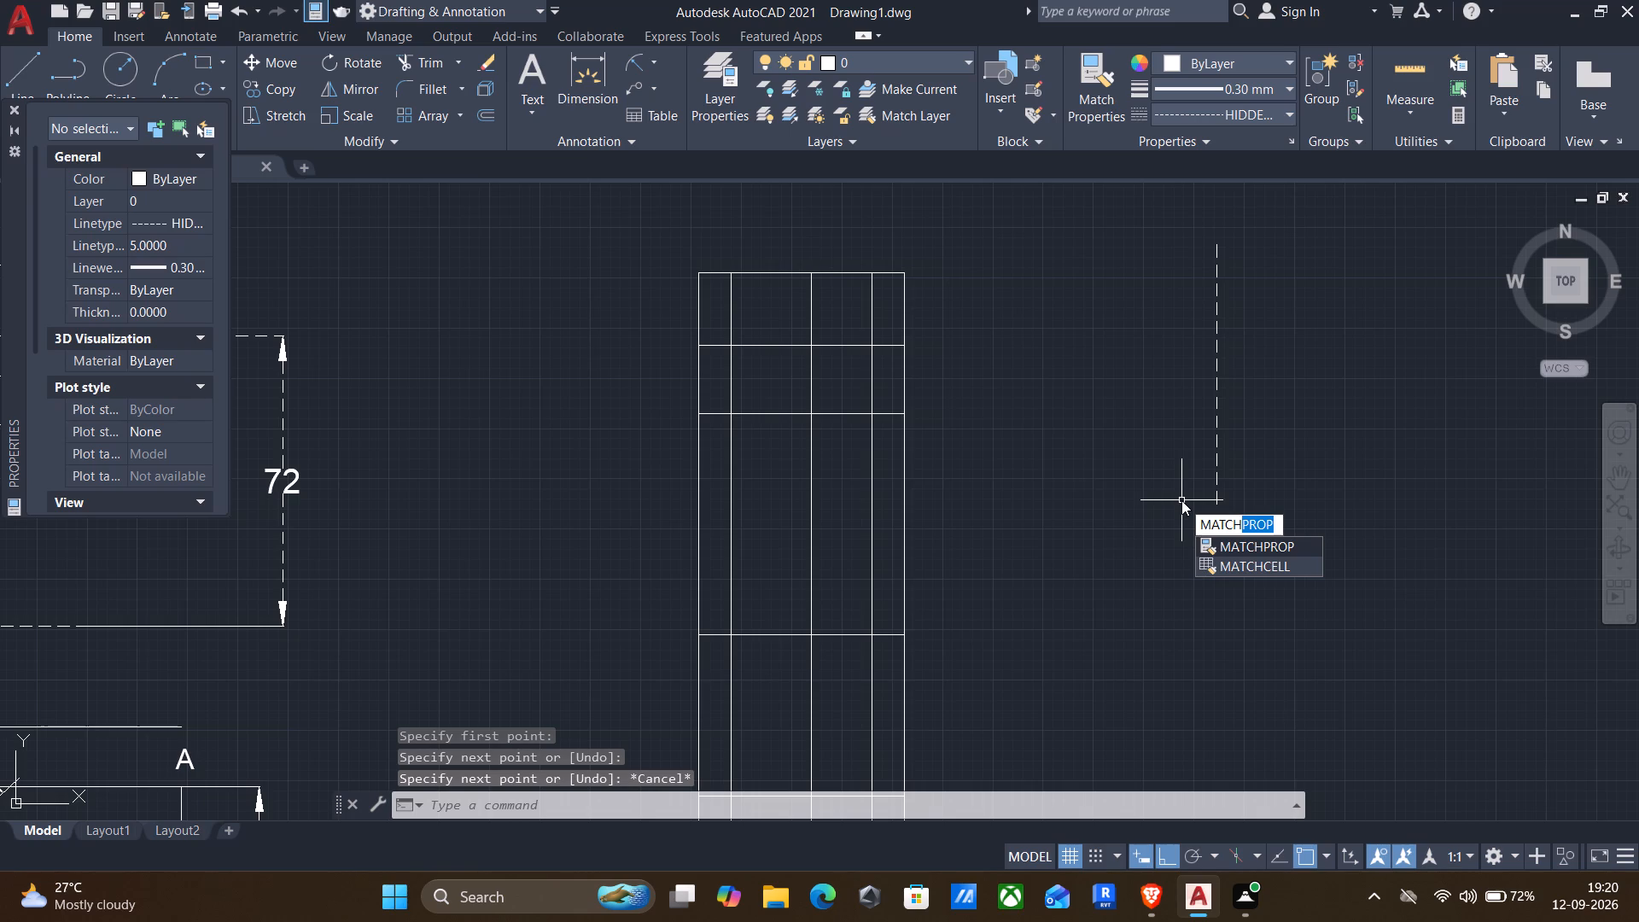
key(Down)
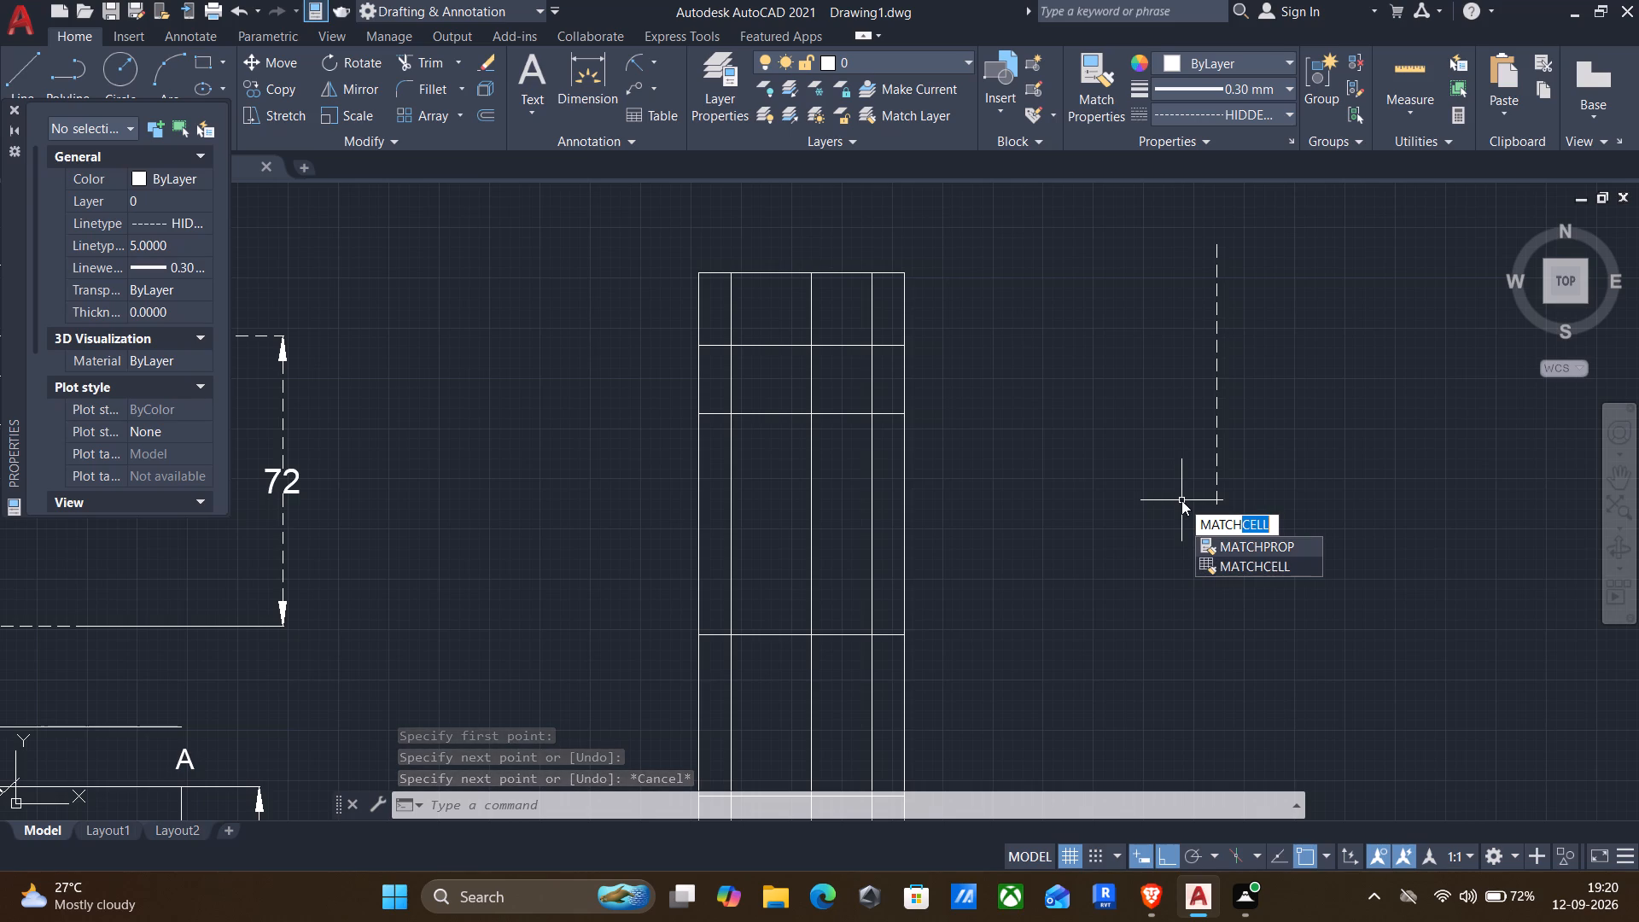
key(Up)
key(Return)
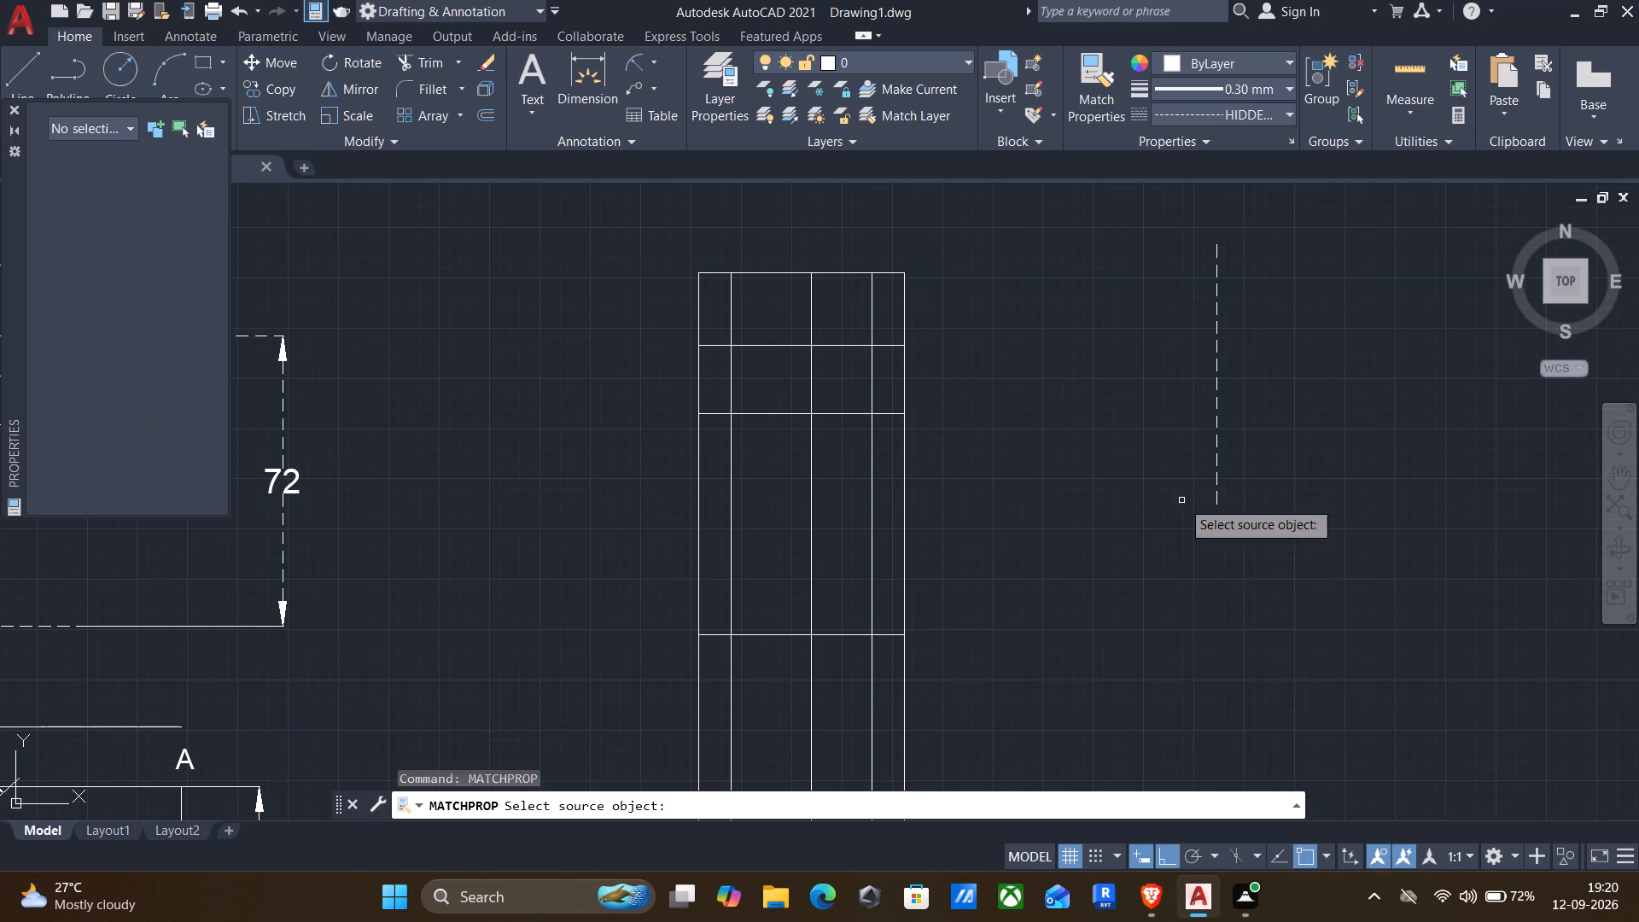
click(1212, 344)
click(1222, 344)
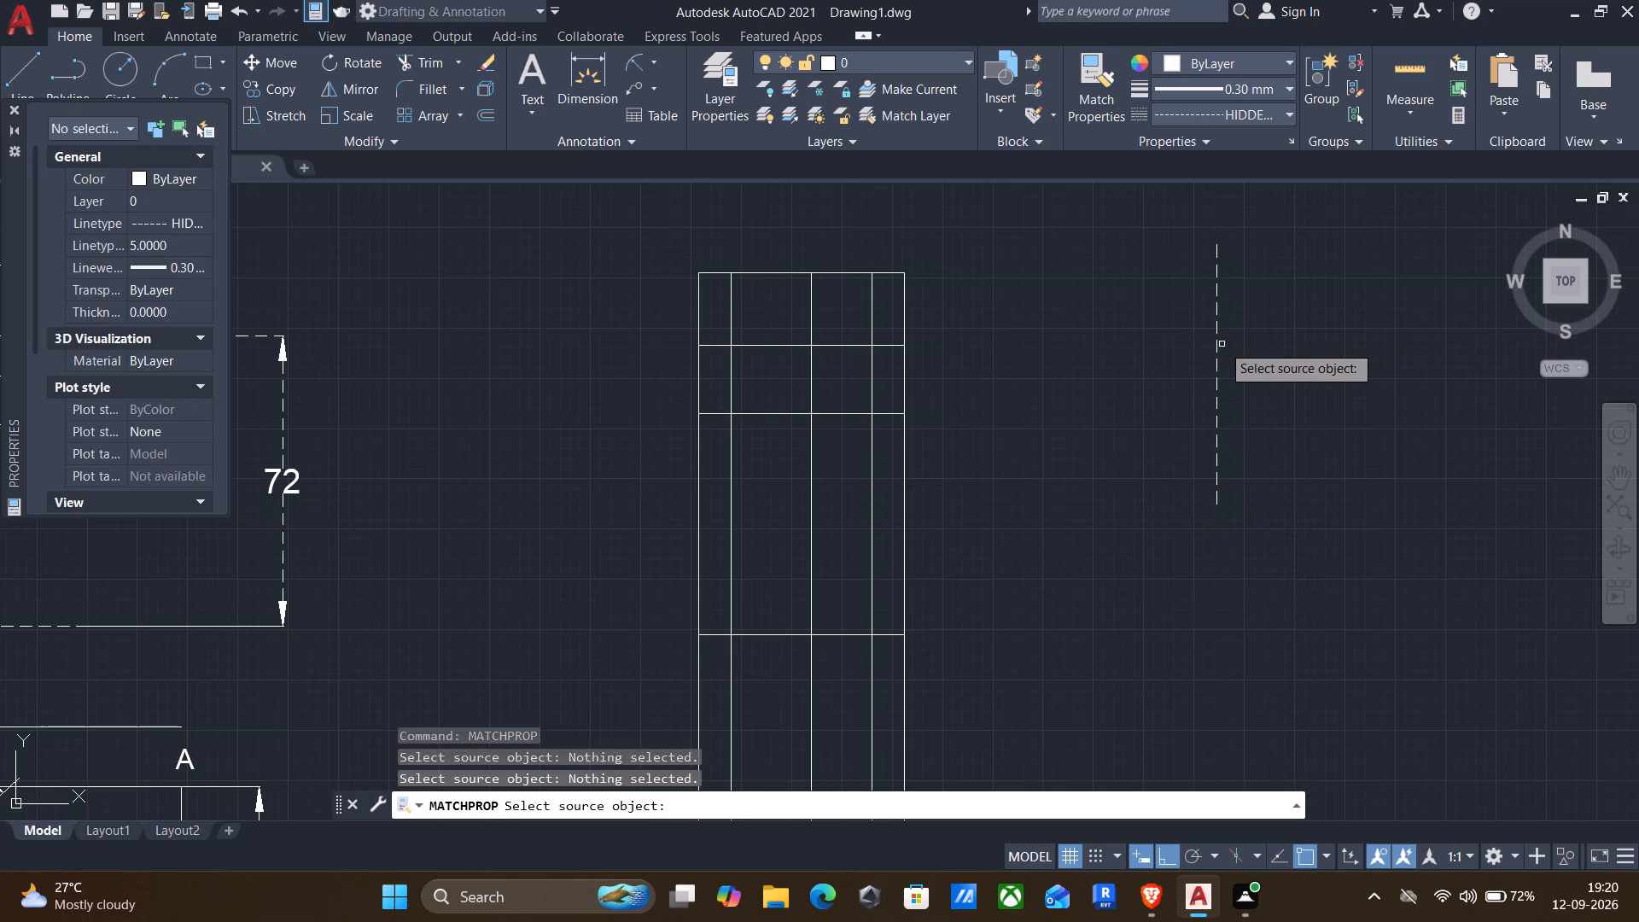
click(1216, 342)
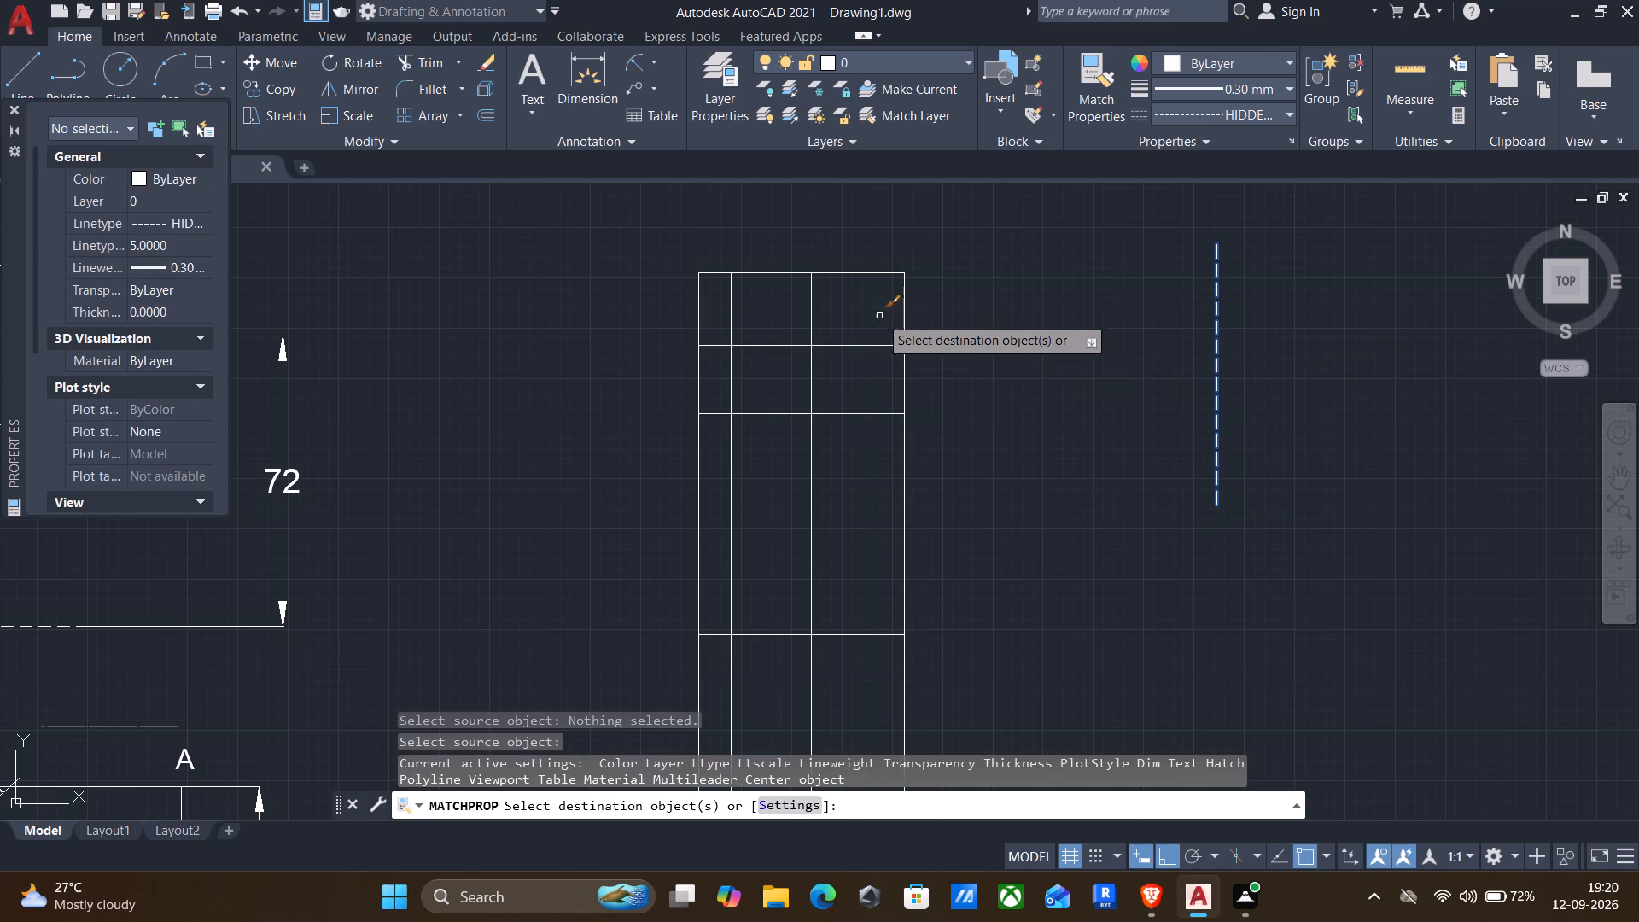
click(732, 324)
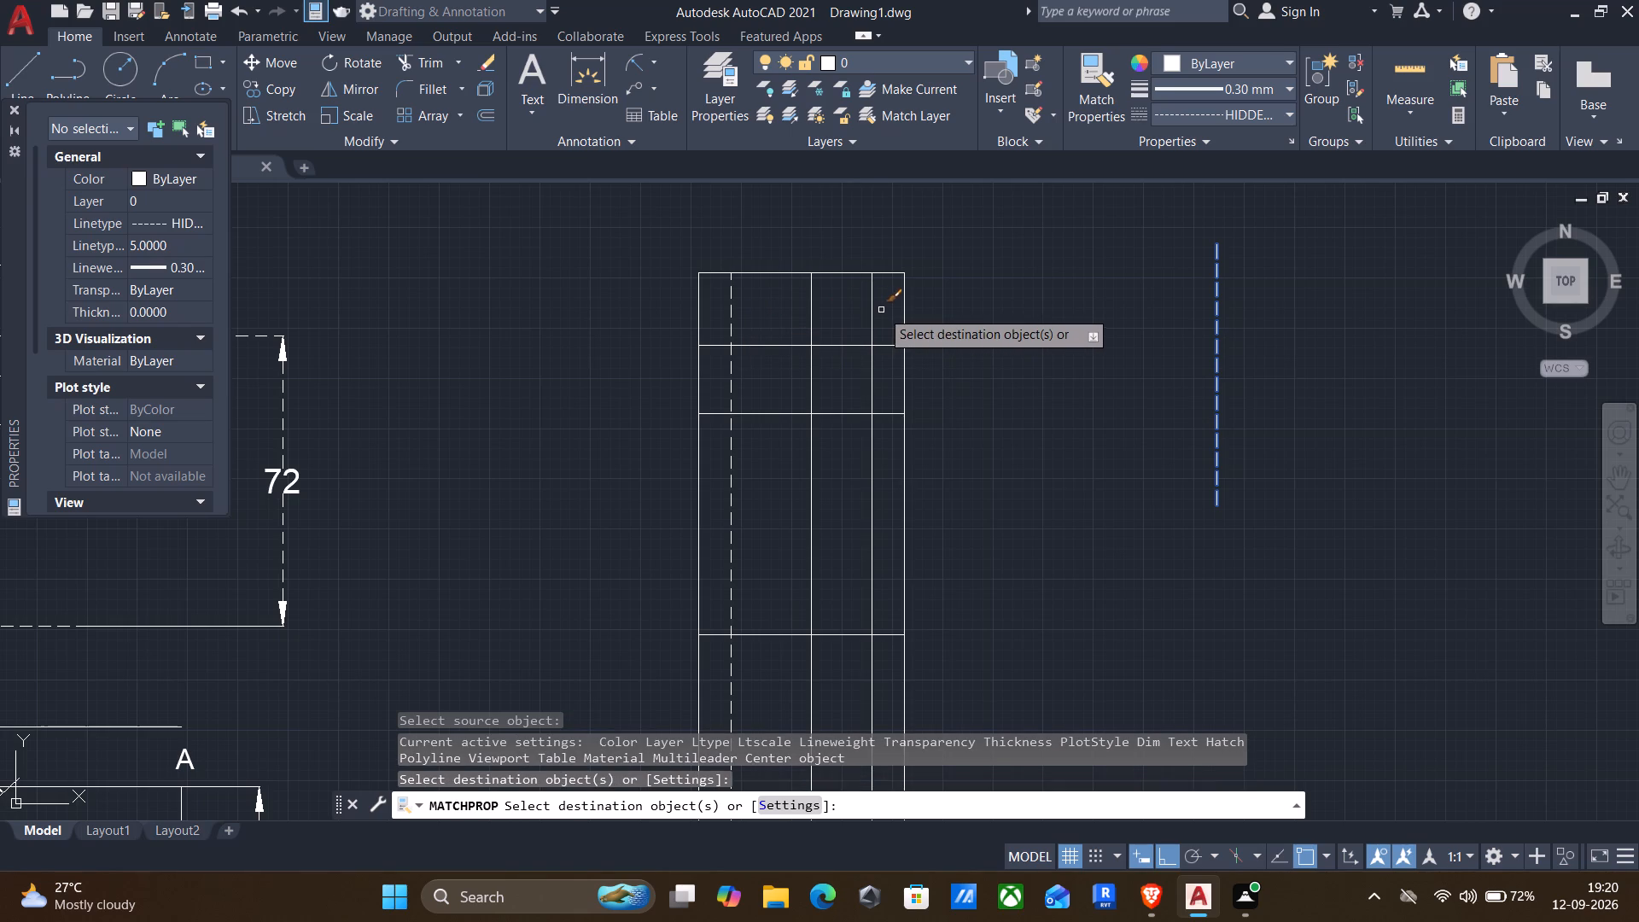
click(874, 310)
middle_drag(1042, 481, 1041, 482)
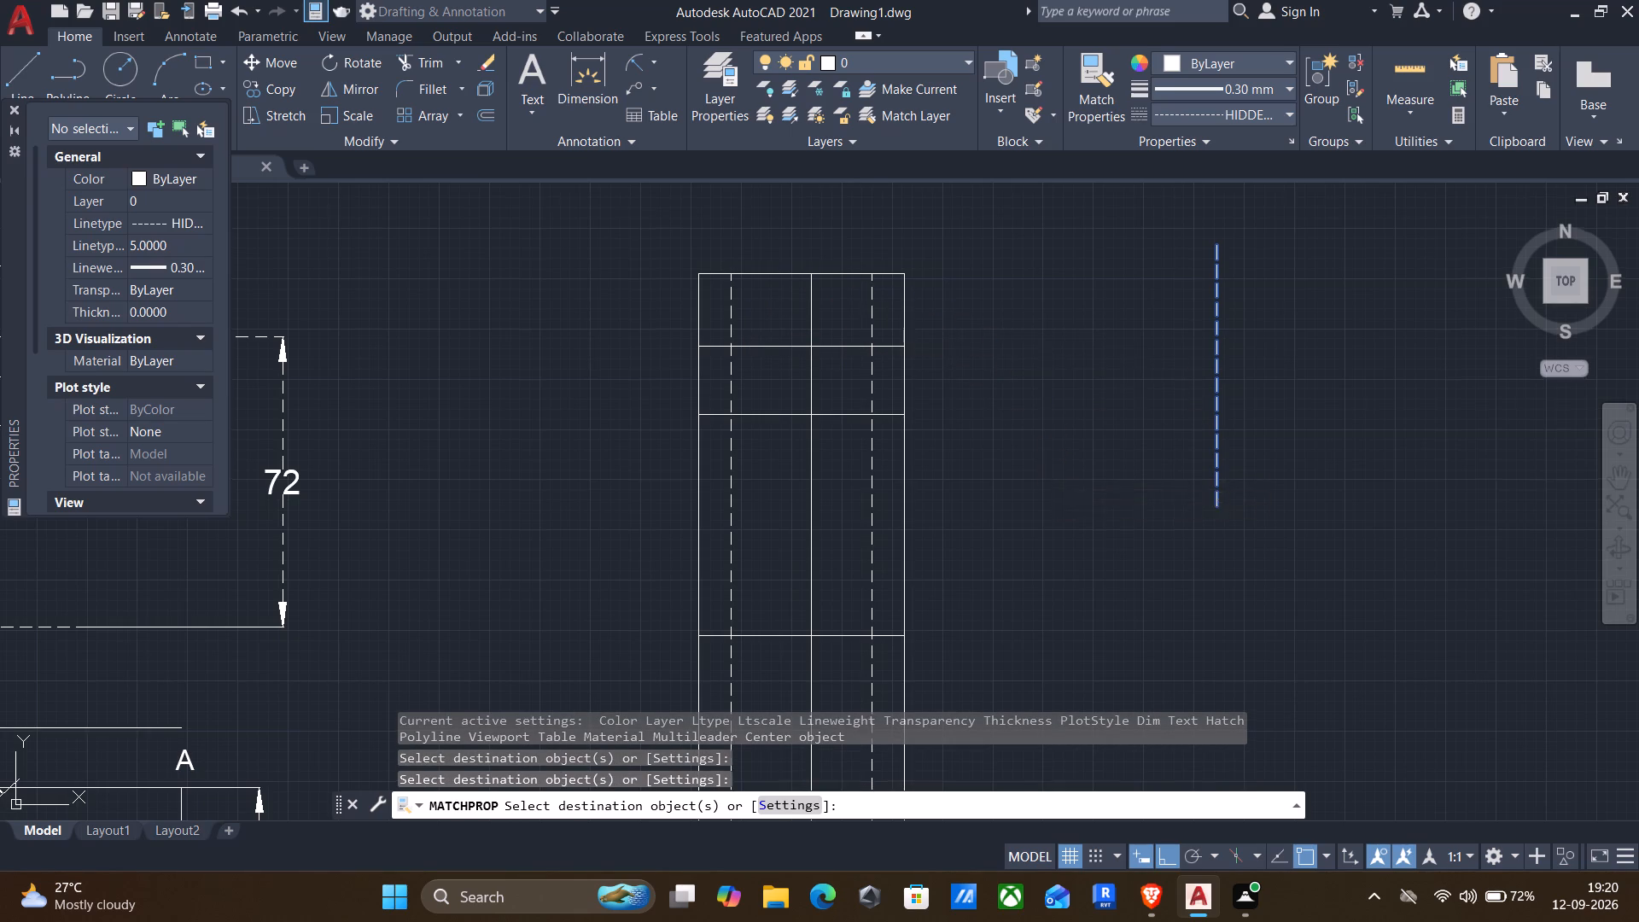
middle_drag(1041, 482, 1111, 346)
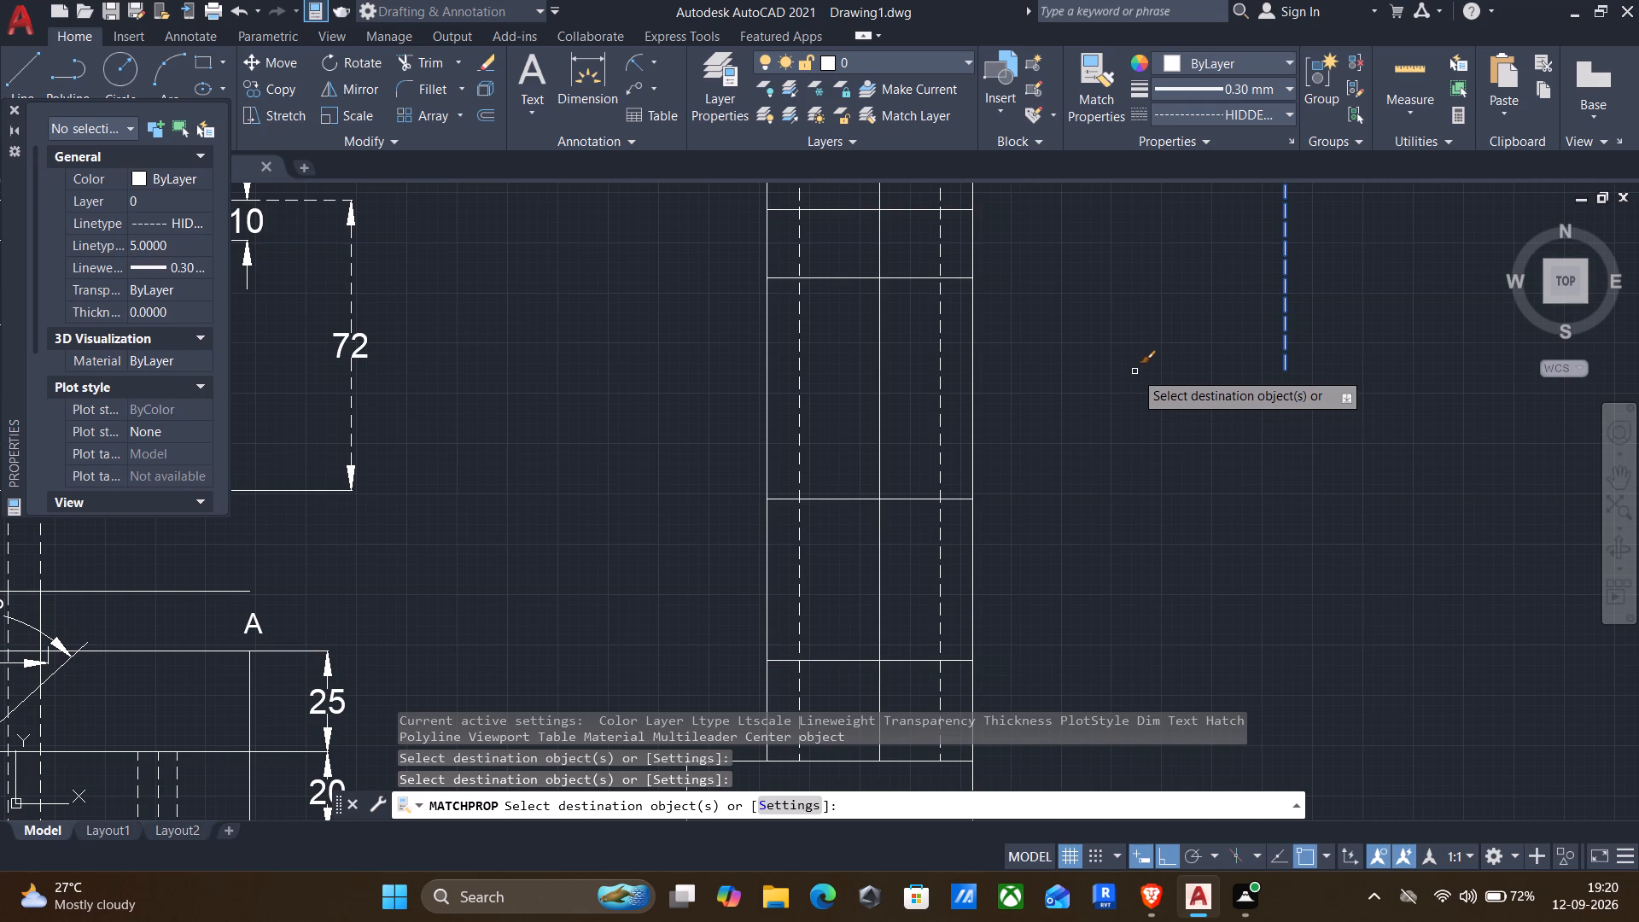
scroll(1134, 371, down, 1)
middle_drag(1131, 375, 1083, 458)
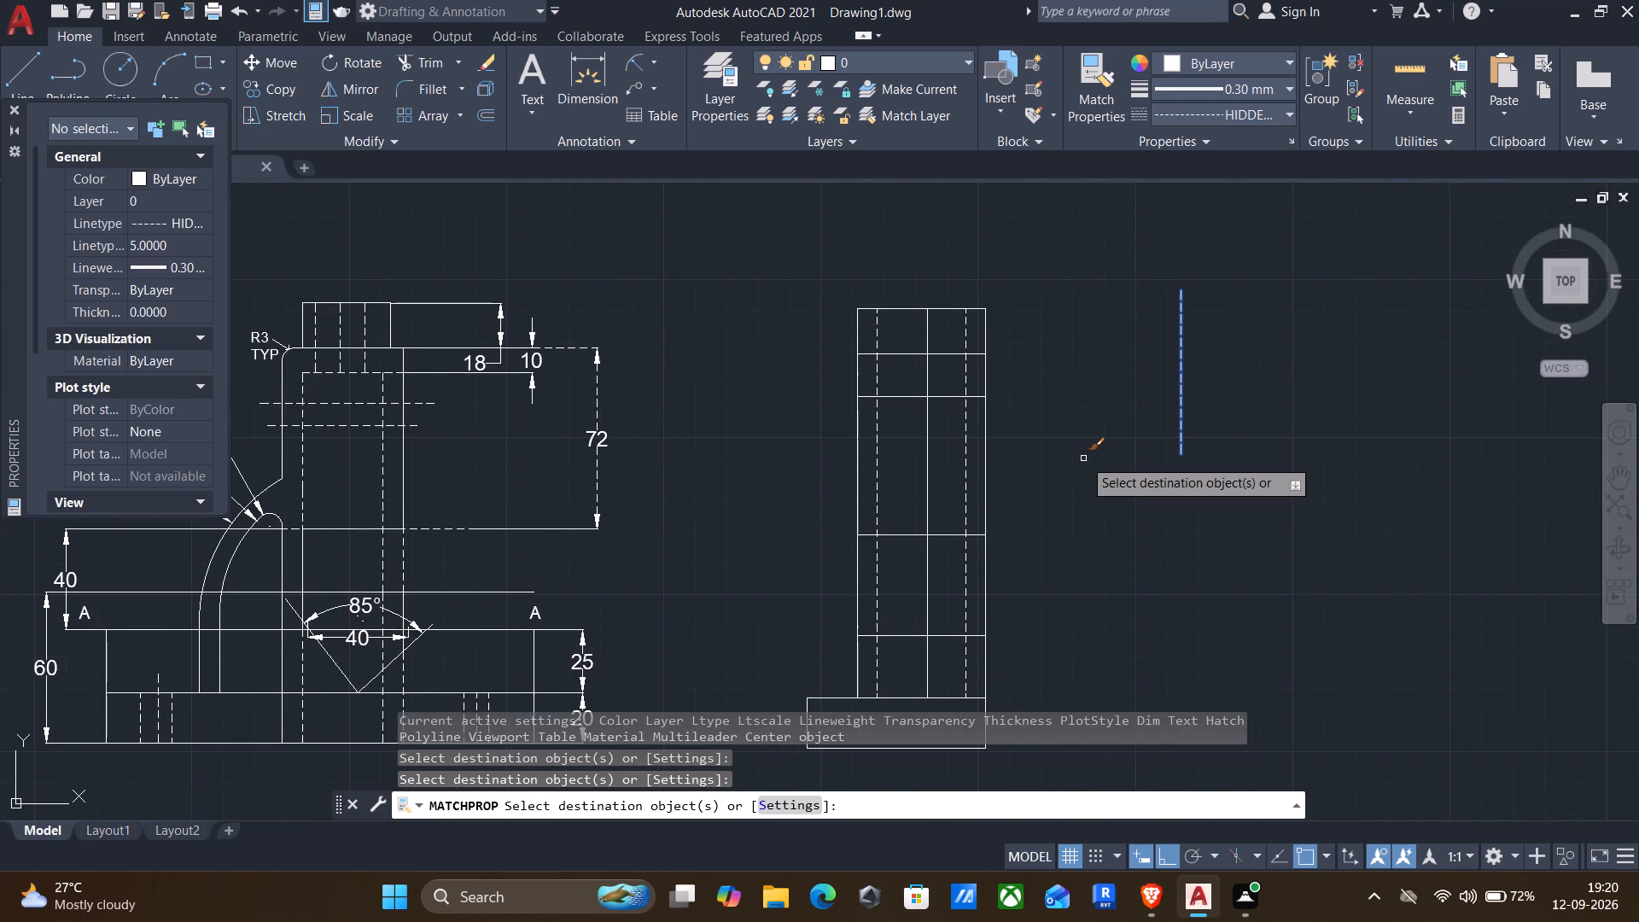
key(Escape)
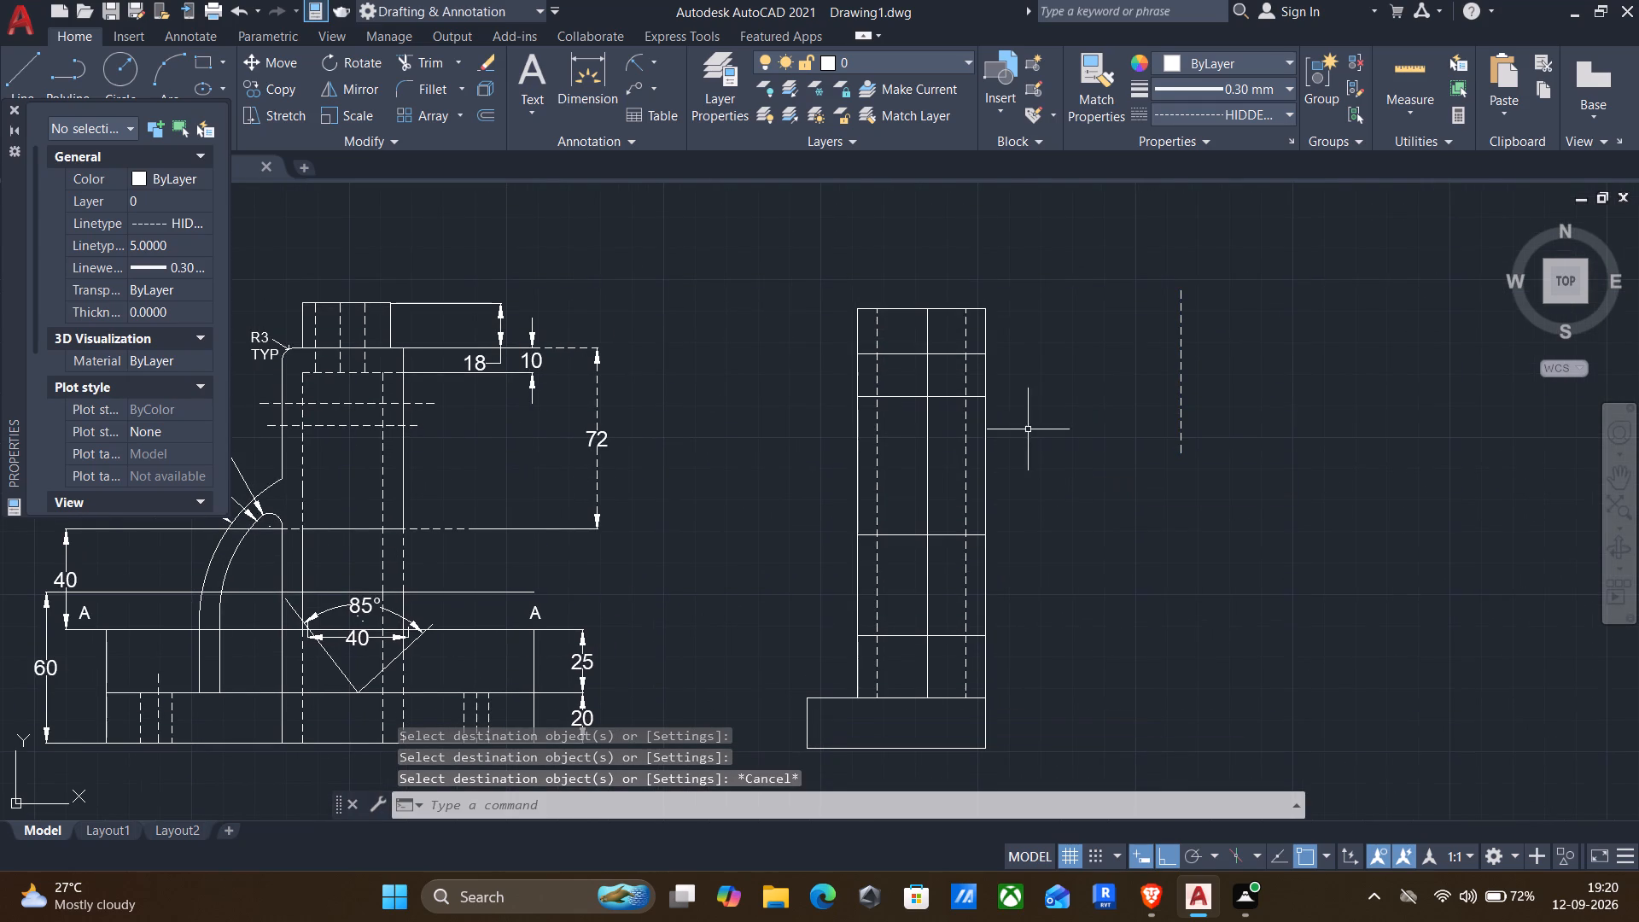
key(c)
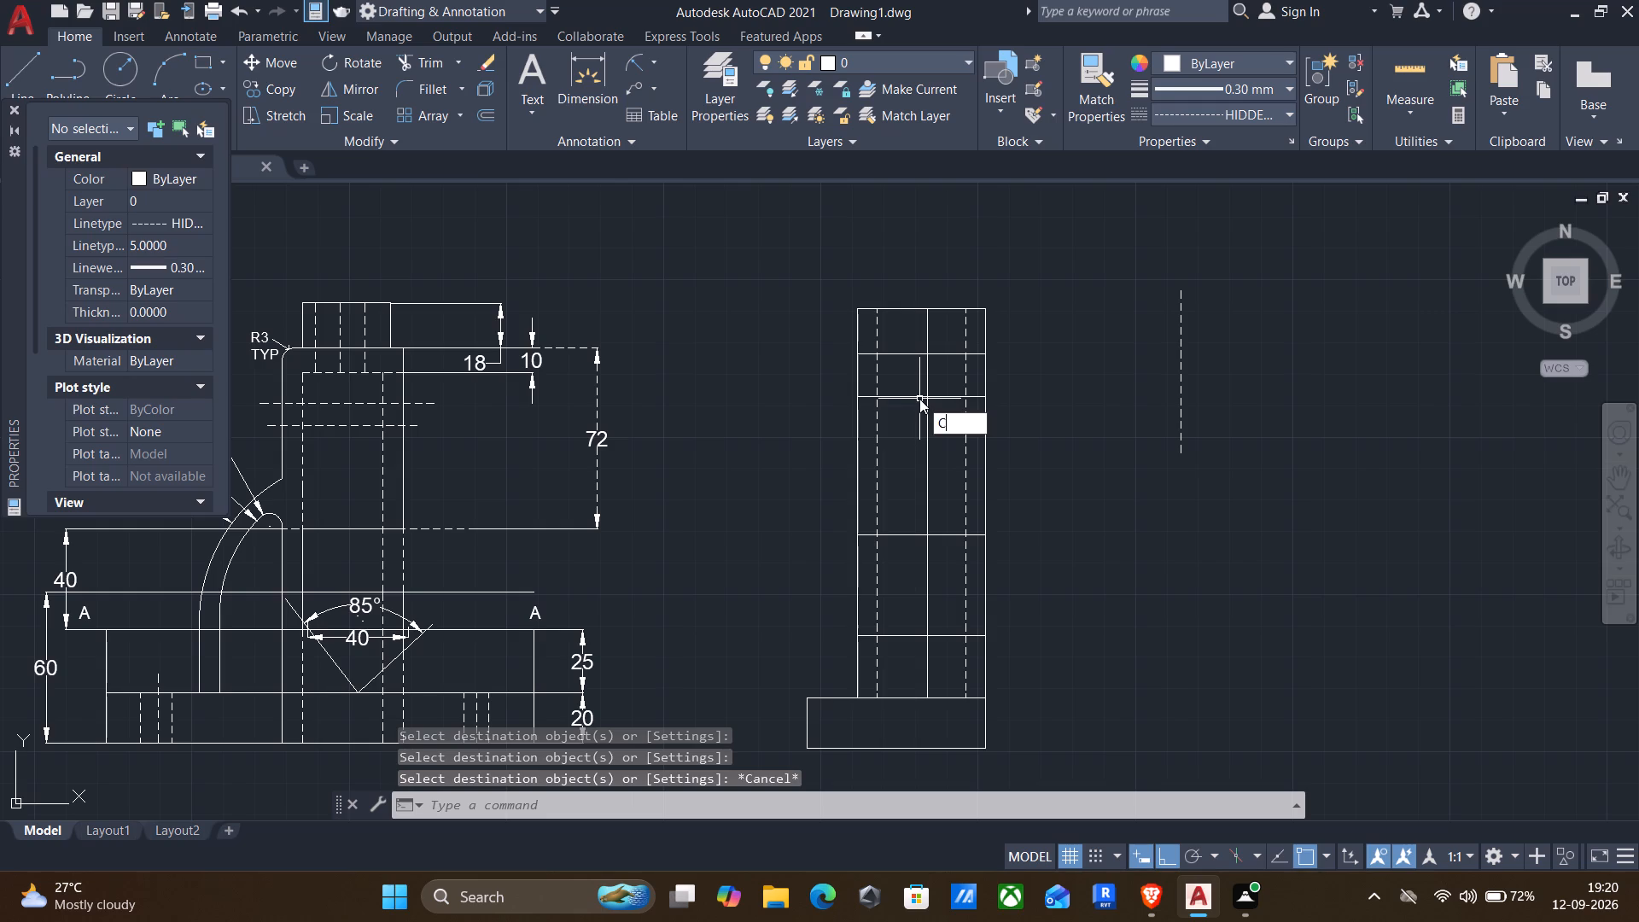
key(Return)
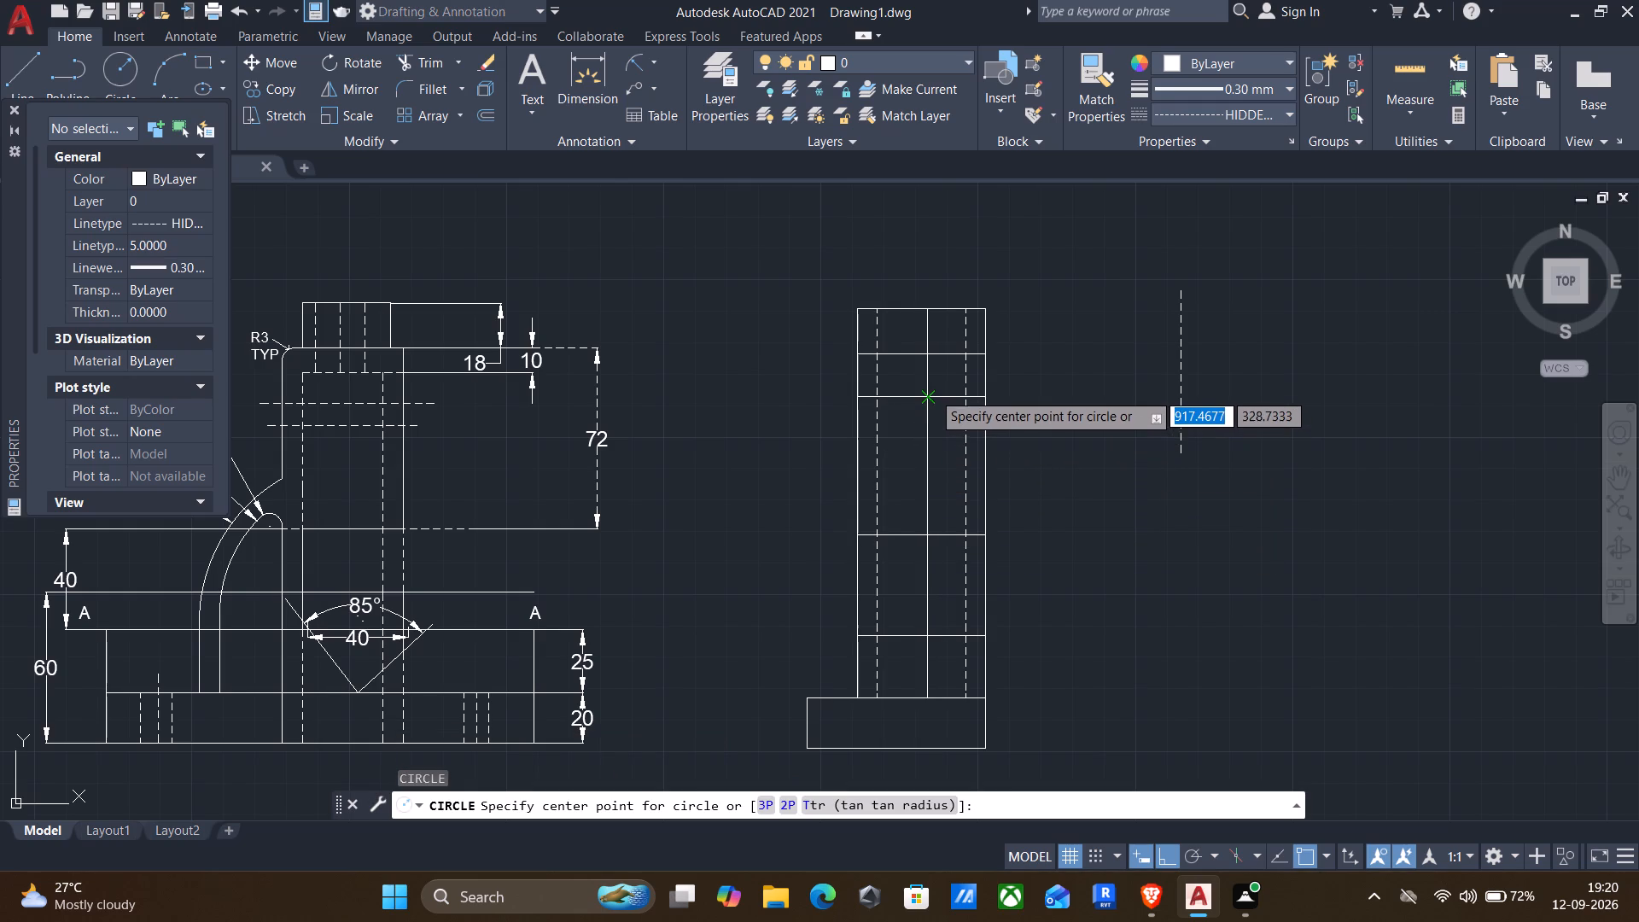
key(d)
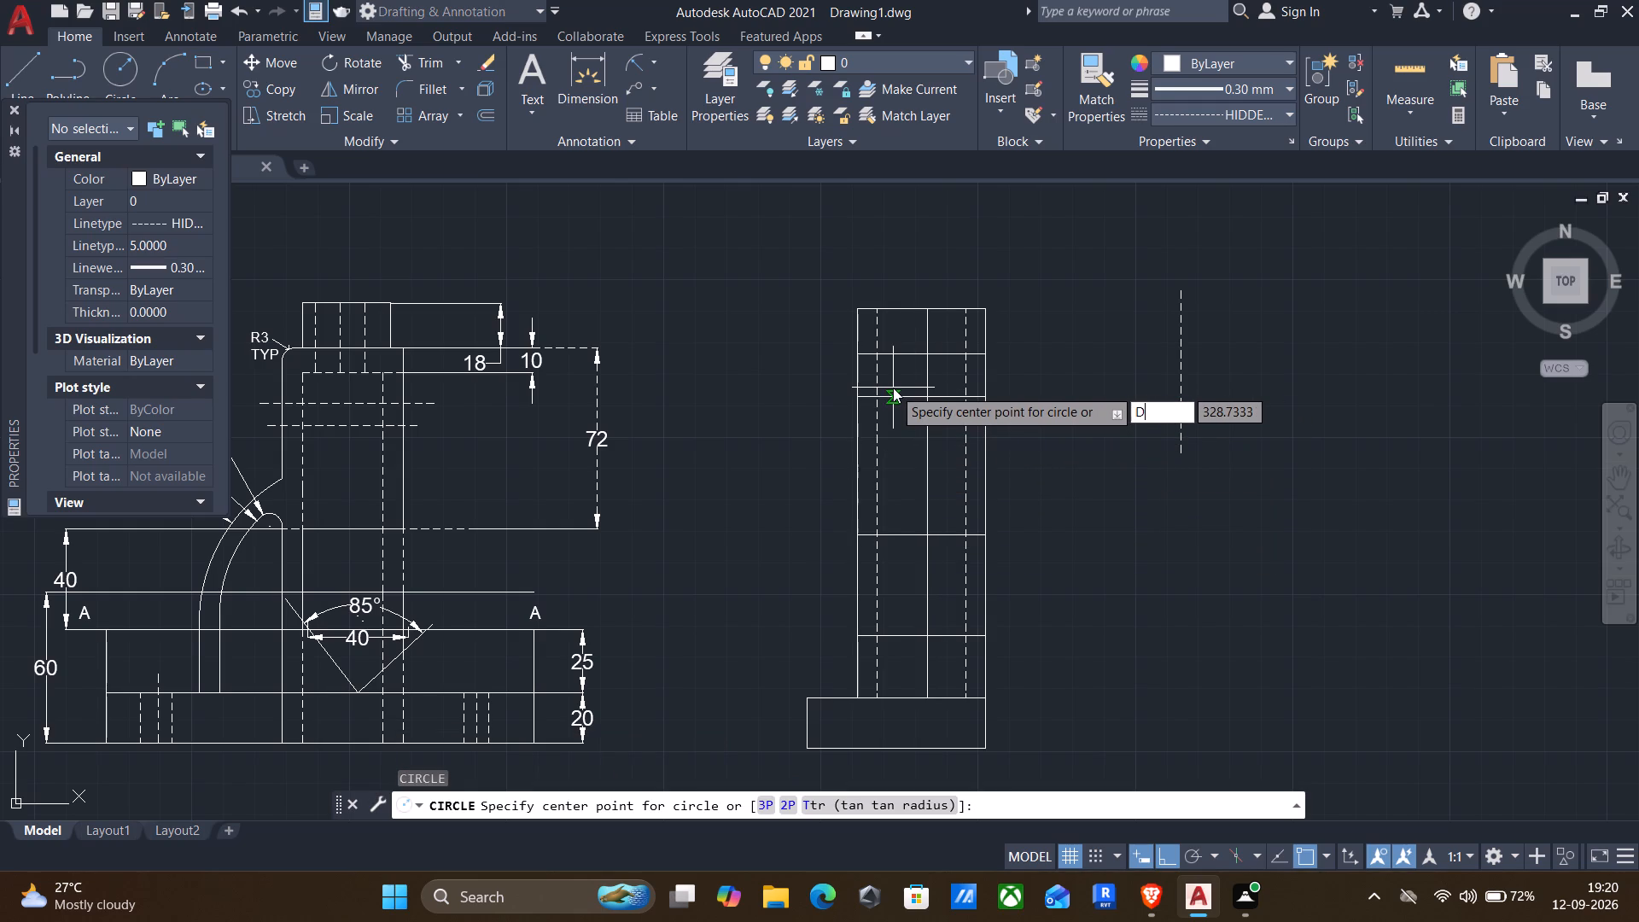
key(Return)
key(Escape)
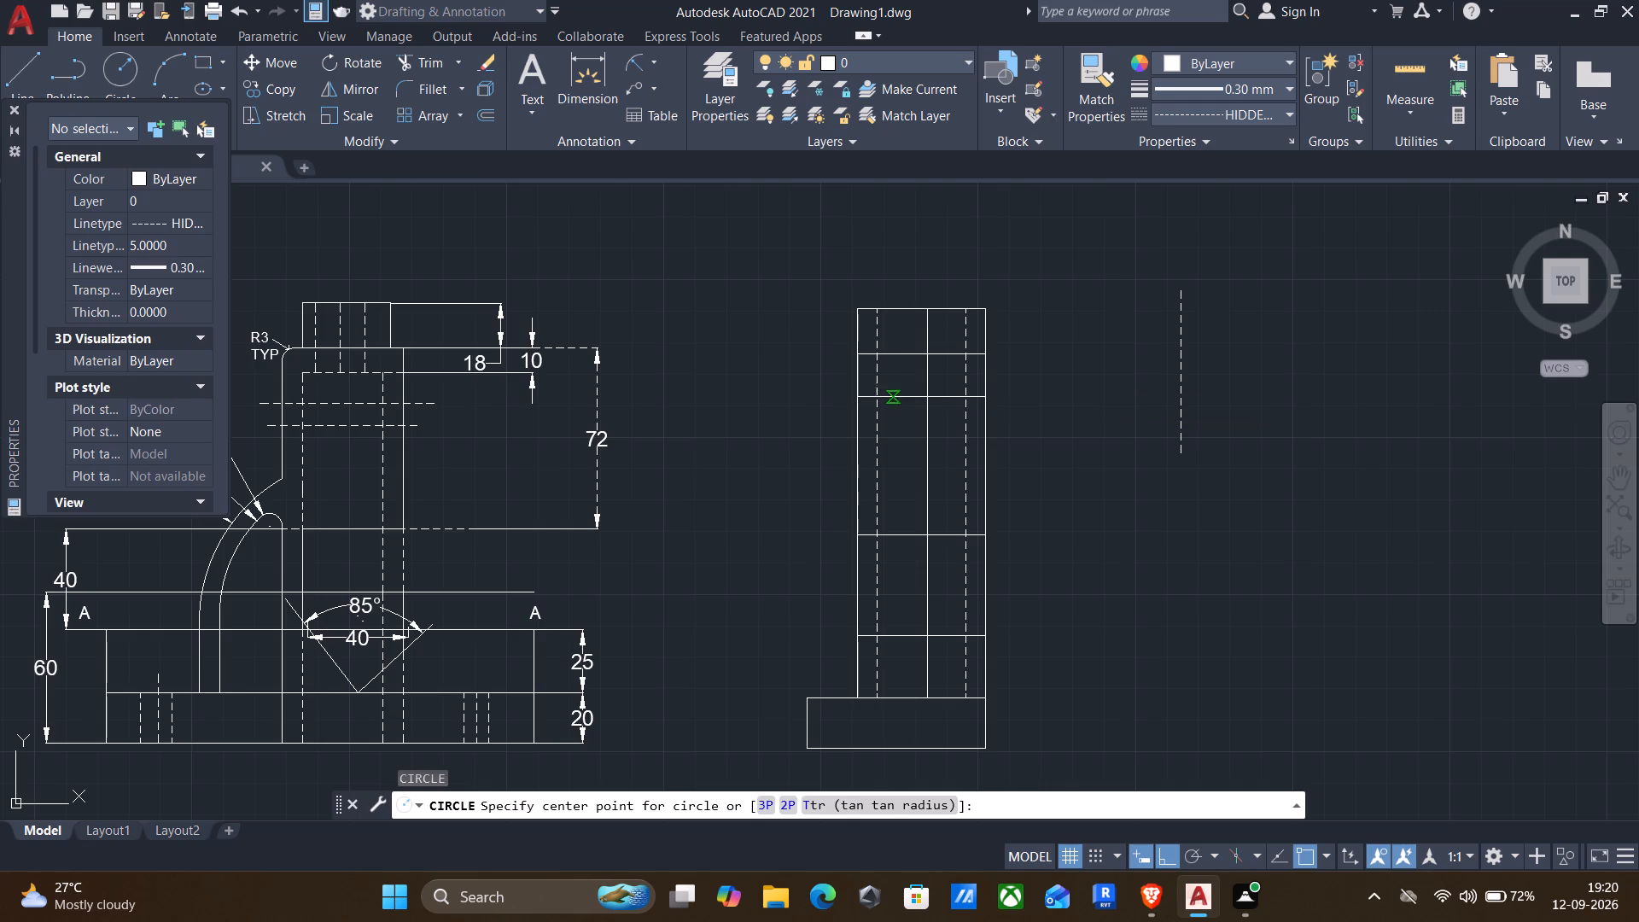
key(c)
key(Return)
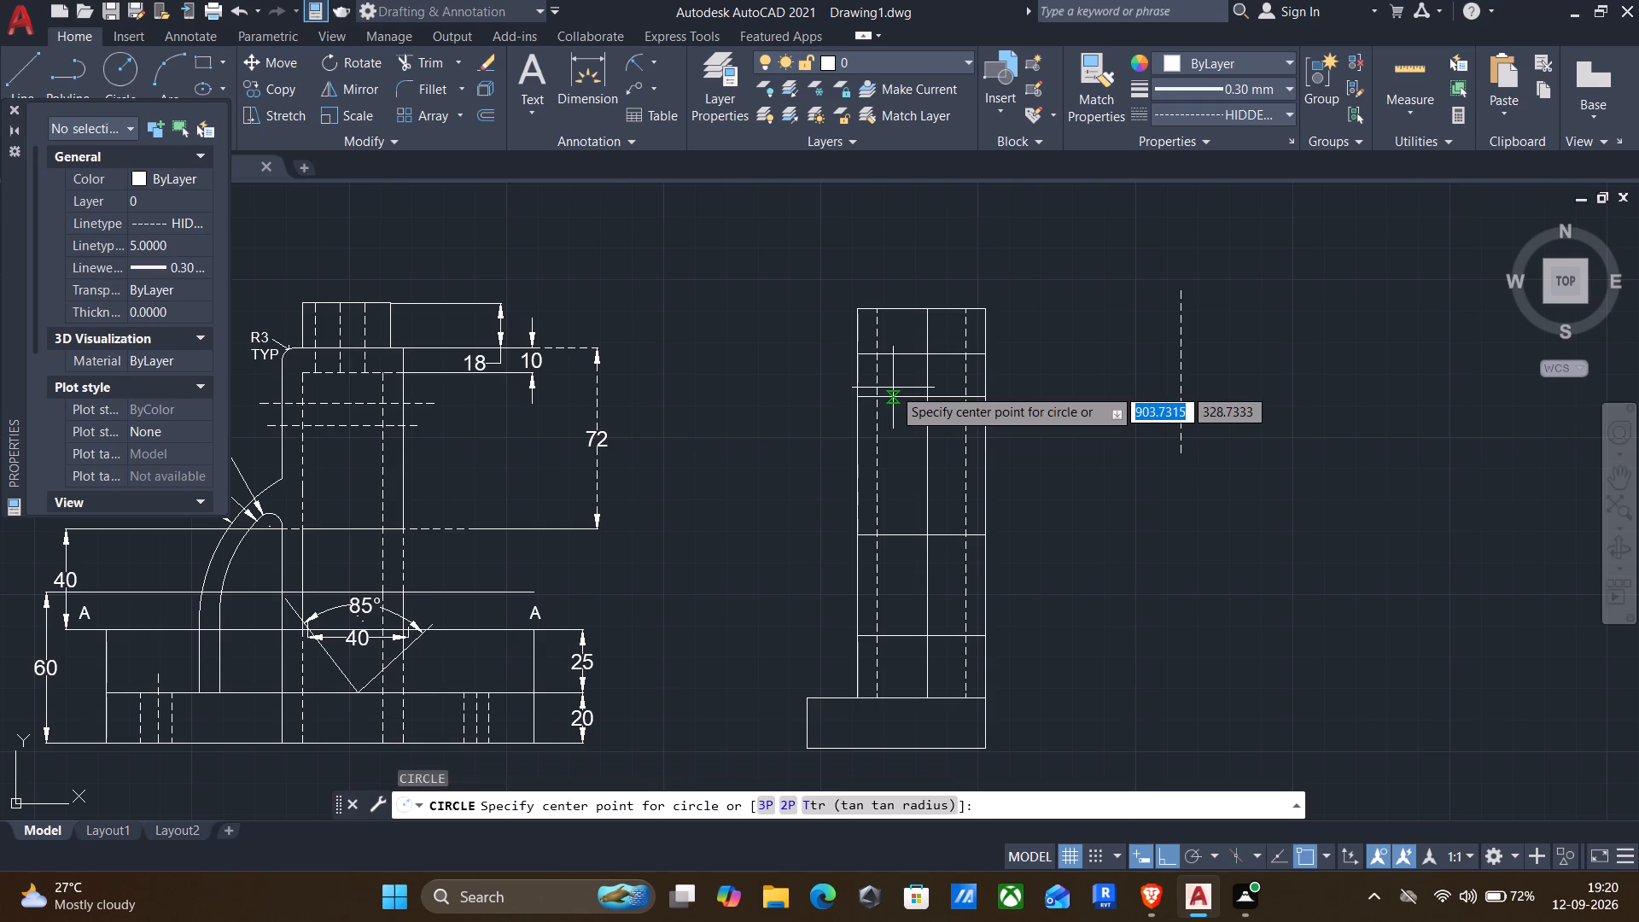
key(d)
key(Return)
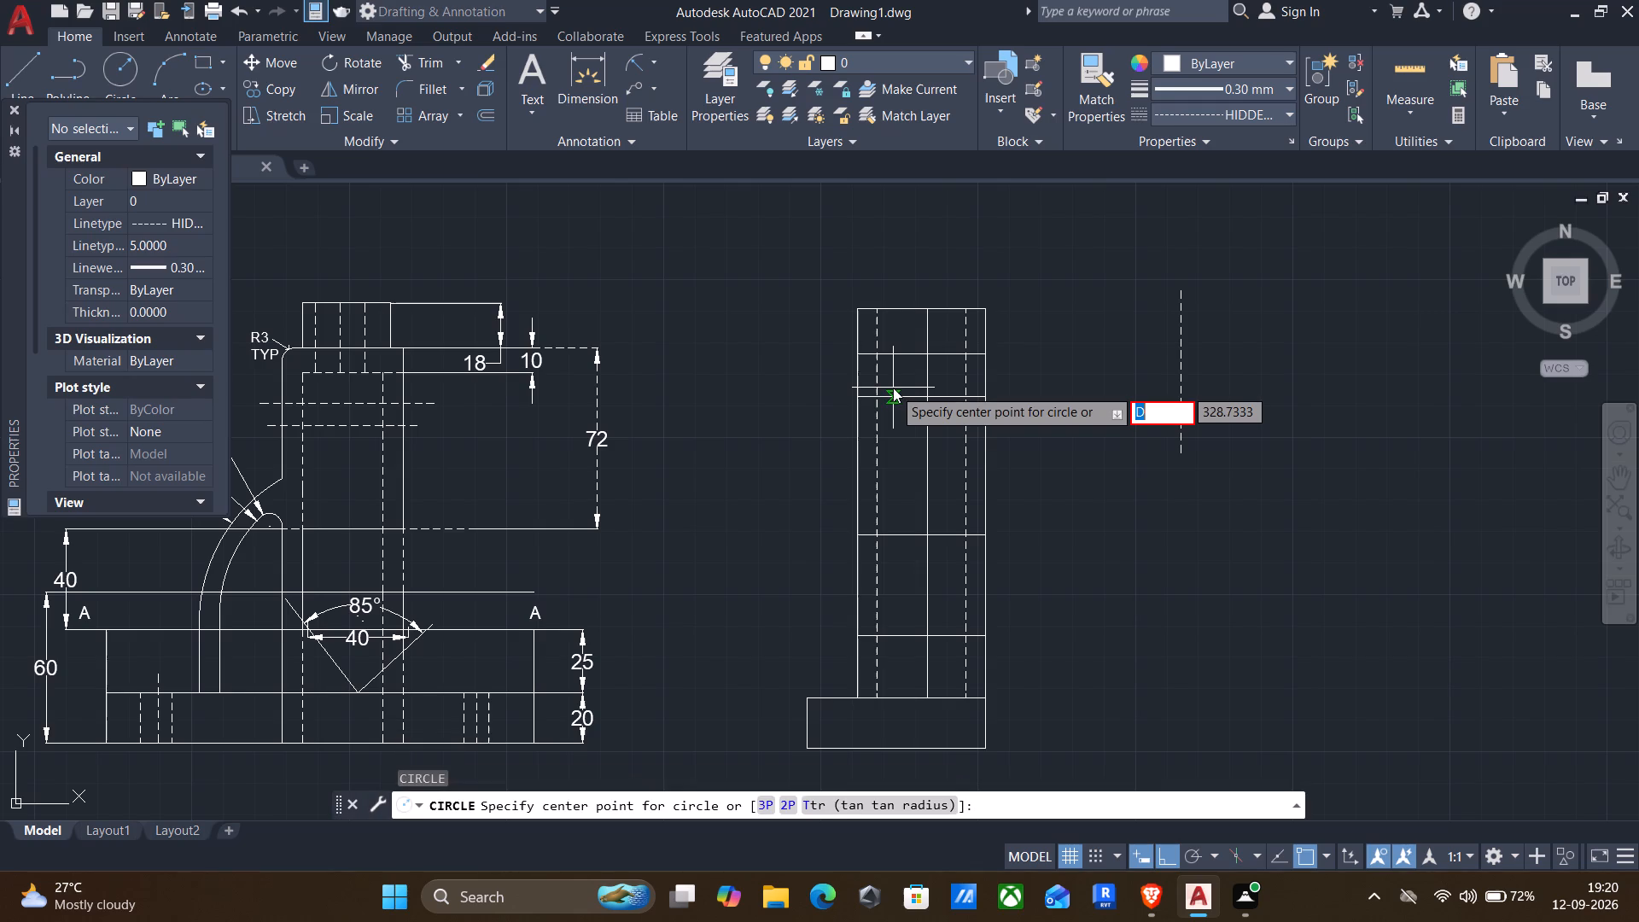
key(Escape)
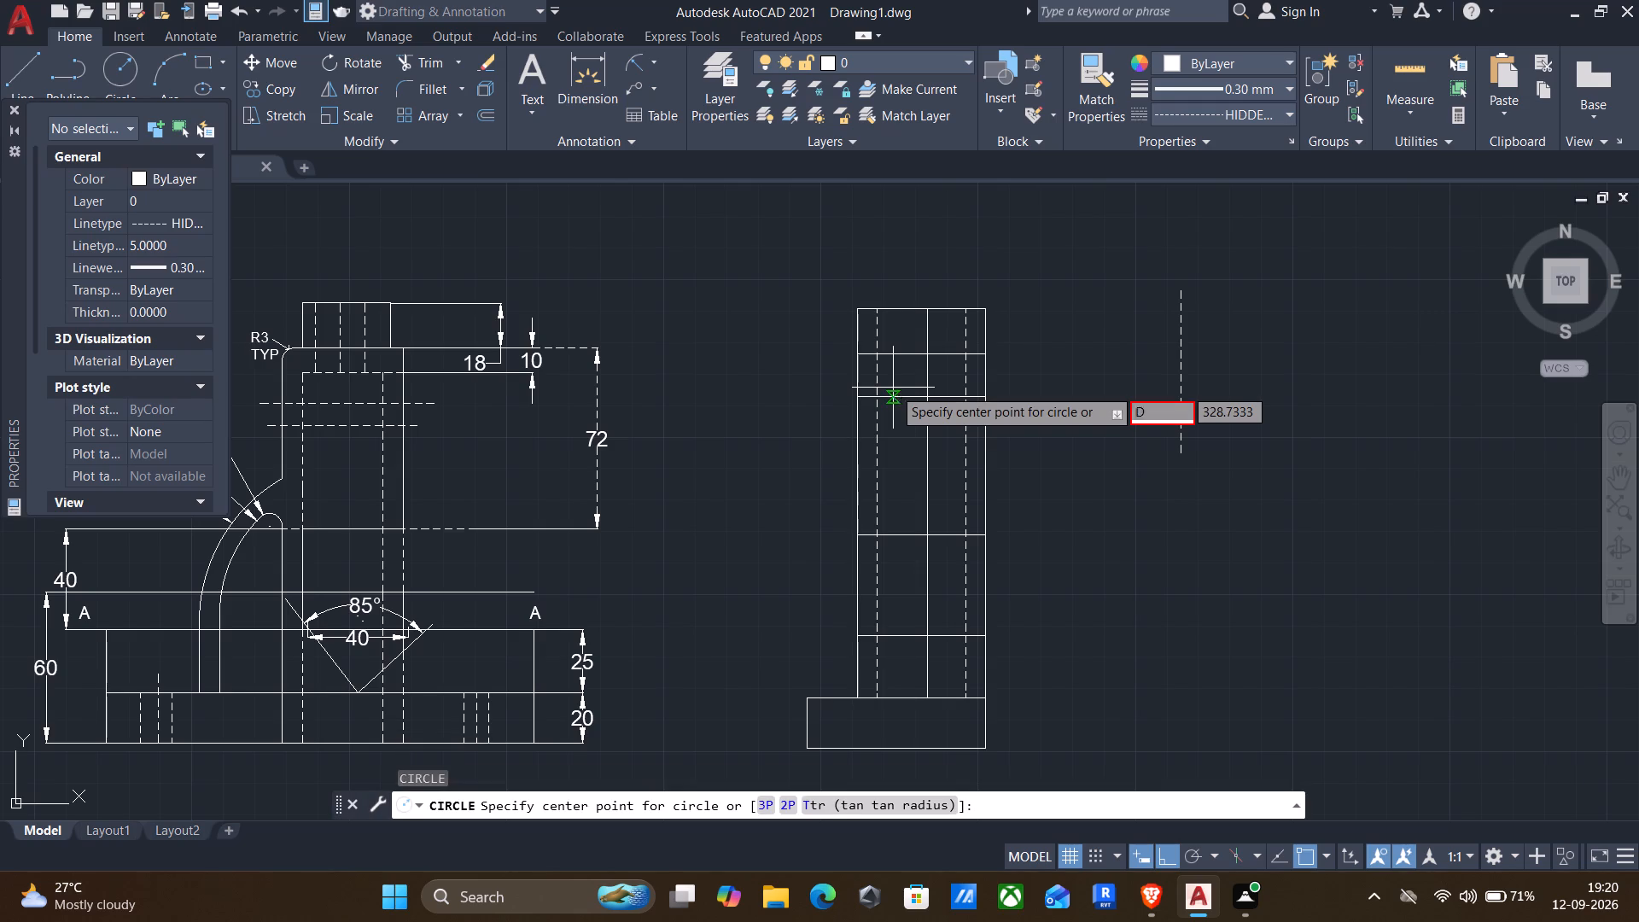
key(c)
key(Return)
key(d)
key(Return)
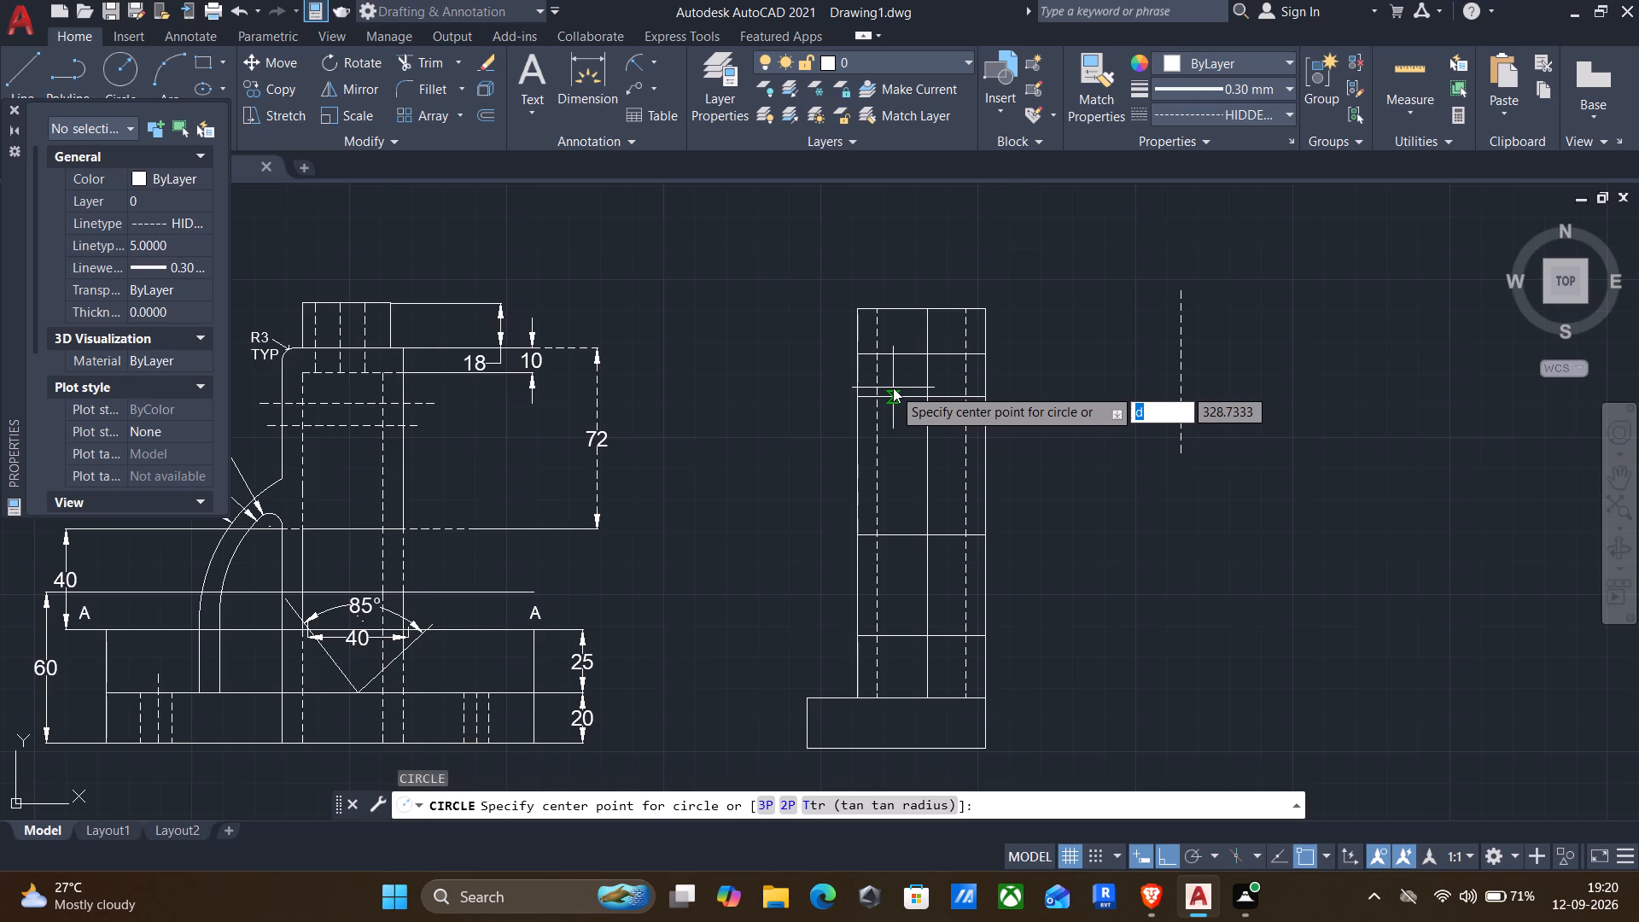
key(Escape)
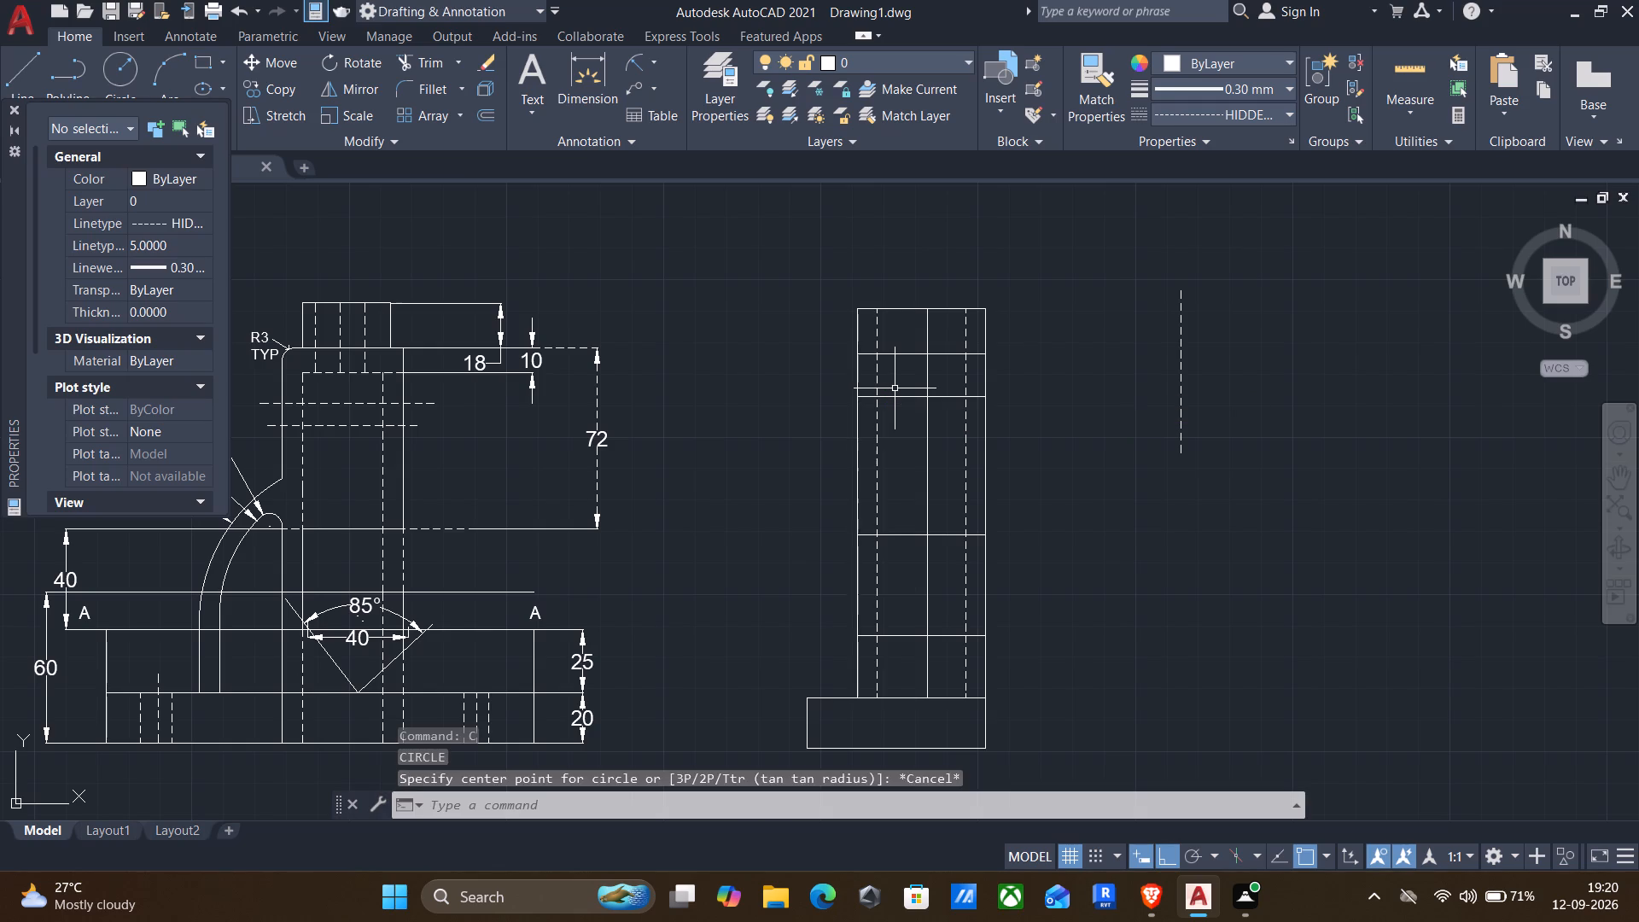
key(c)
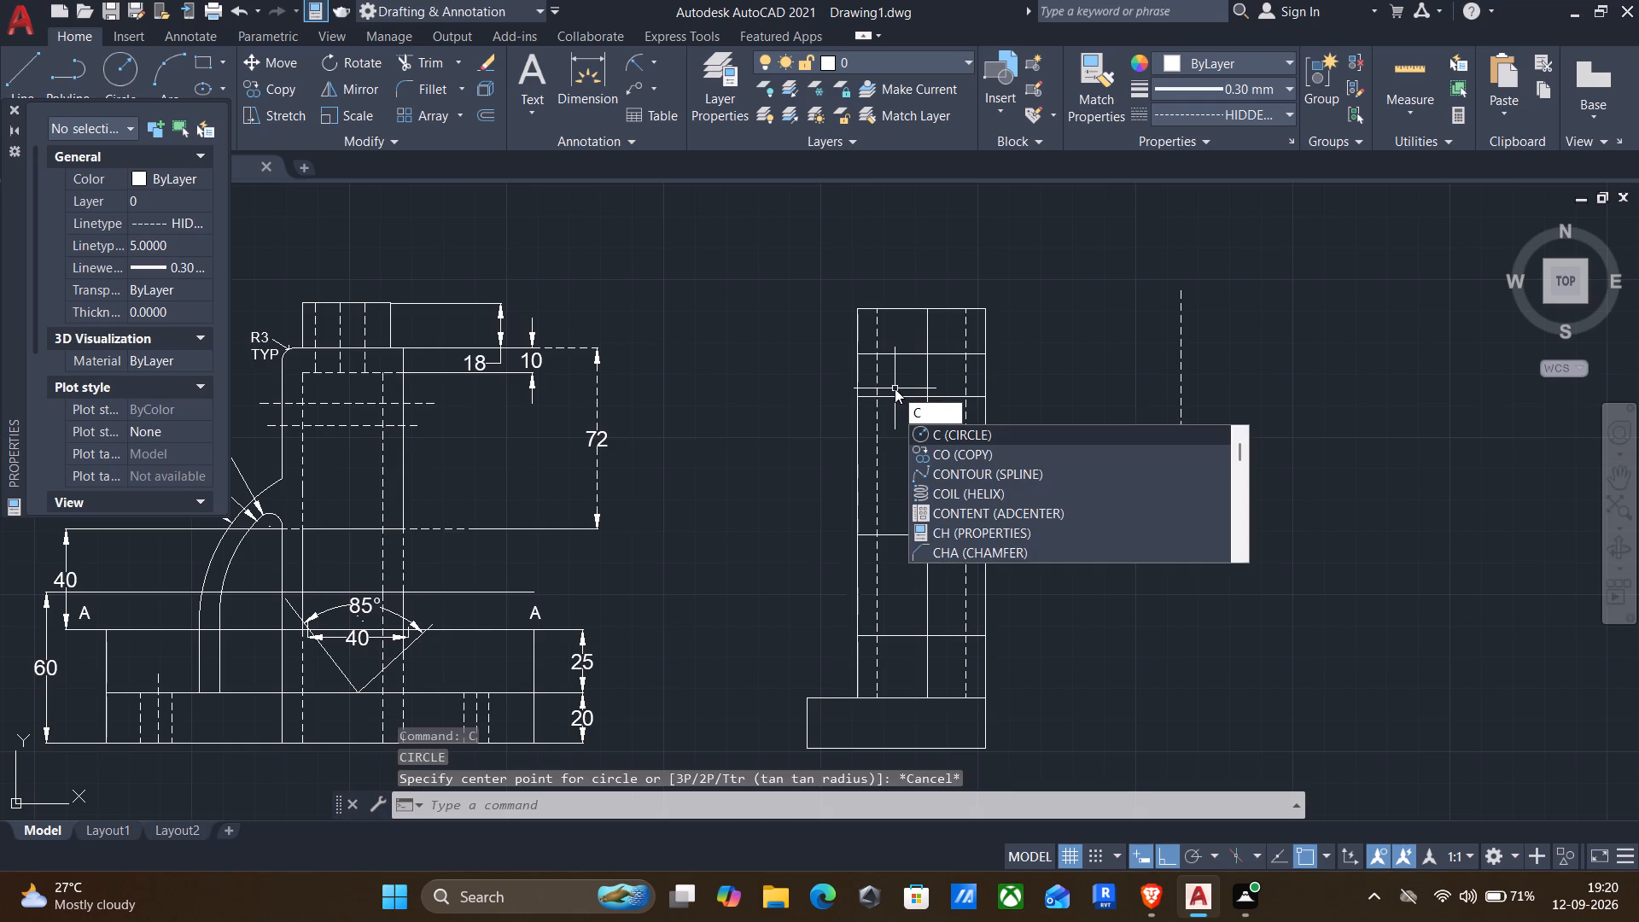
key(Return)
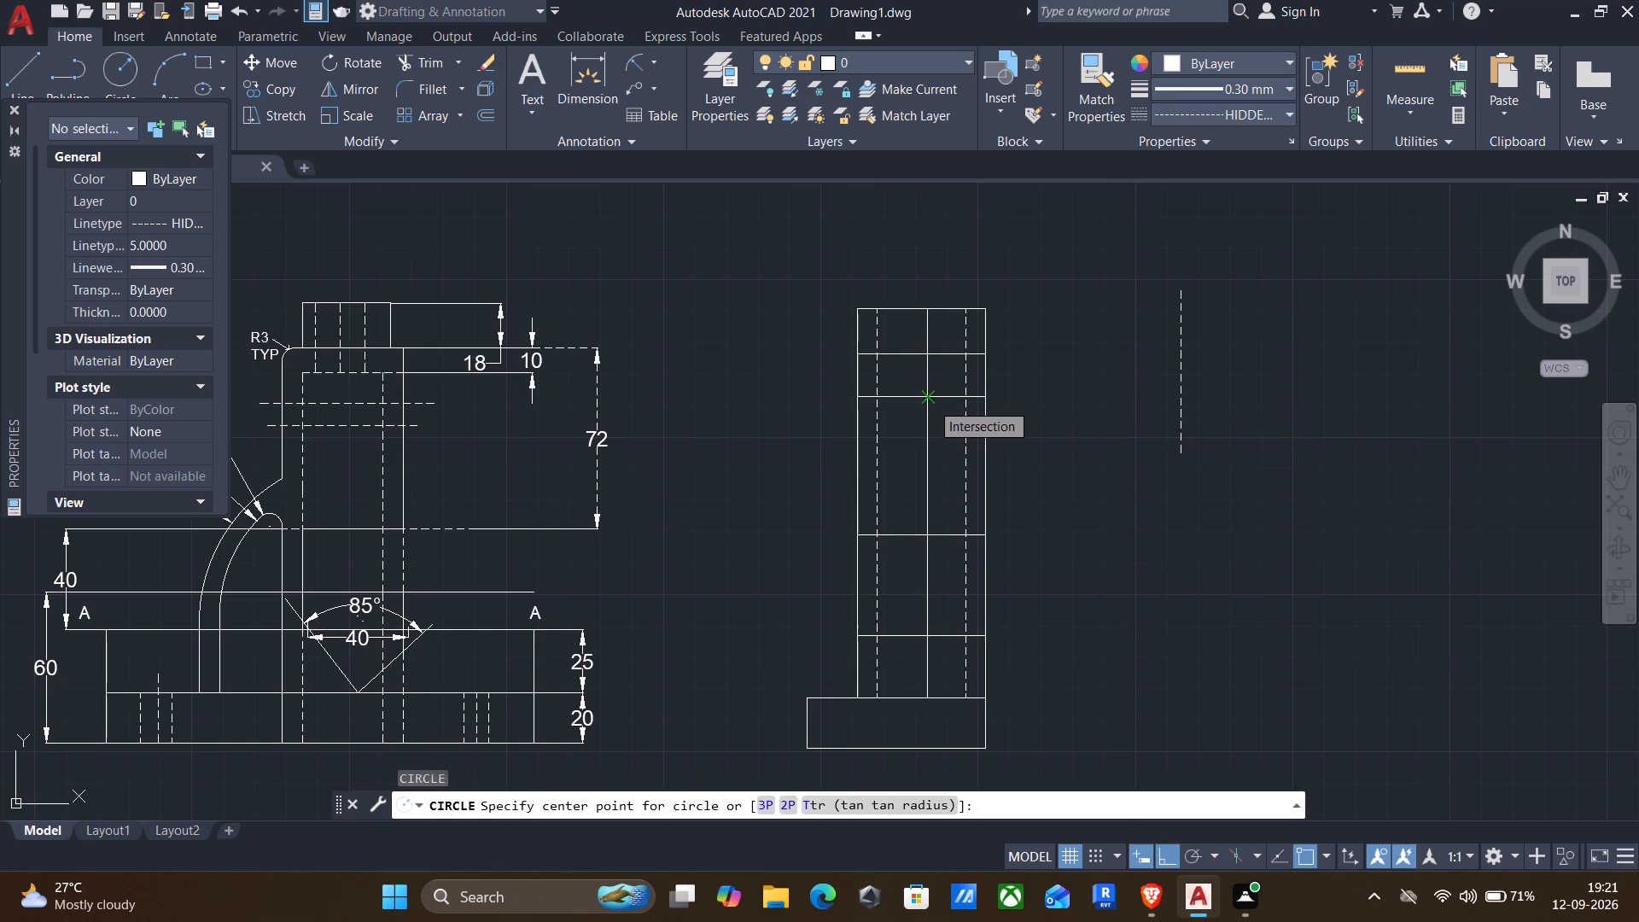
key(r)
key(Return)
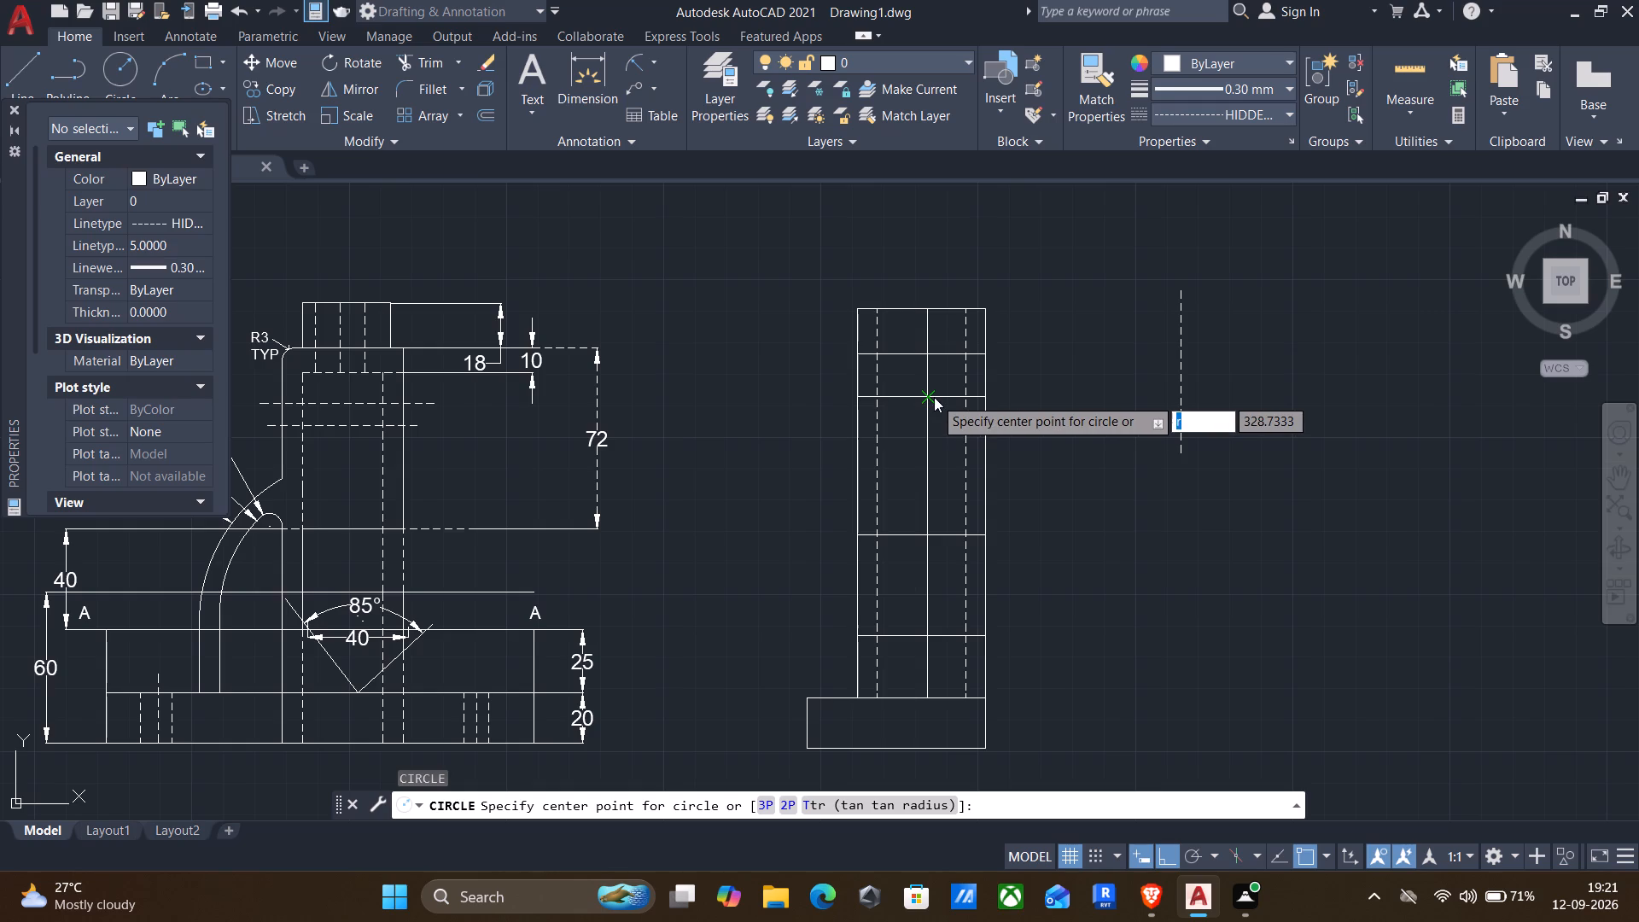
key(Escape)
Draw a circle of diameter 8 where the side view's middle vertical line crosses the third horizontal line from the top.
key(c)
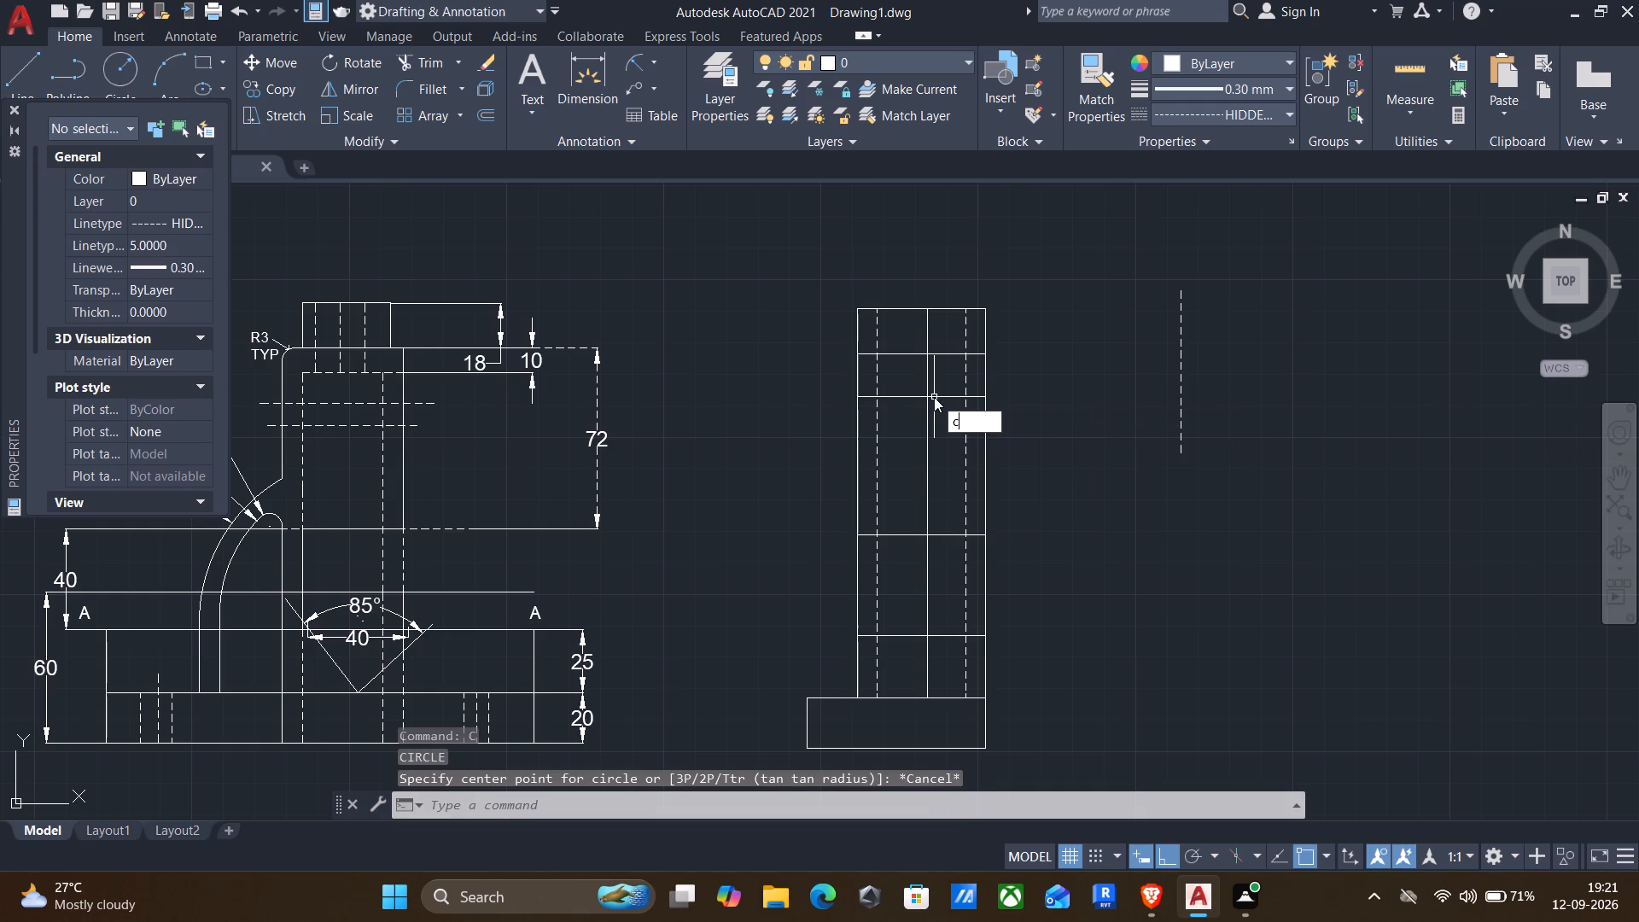
key(Return)
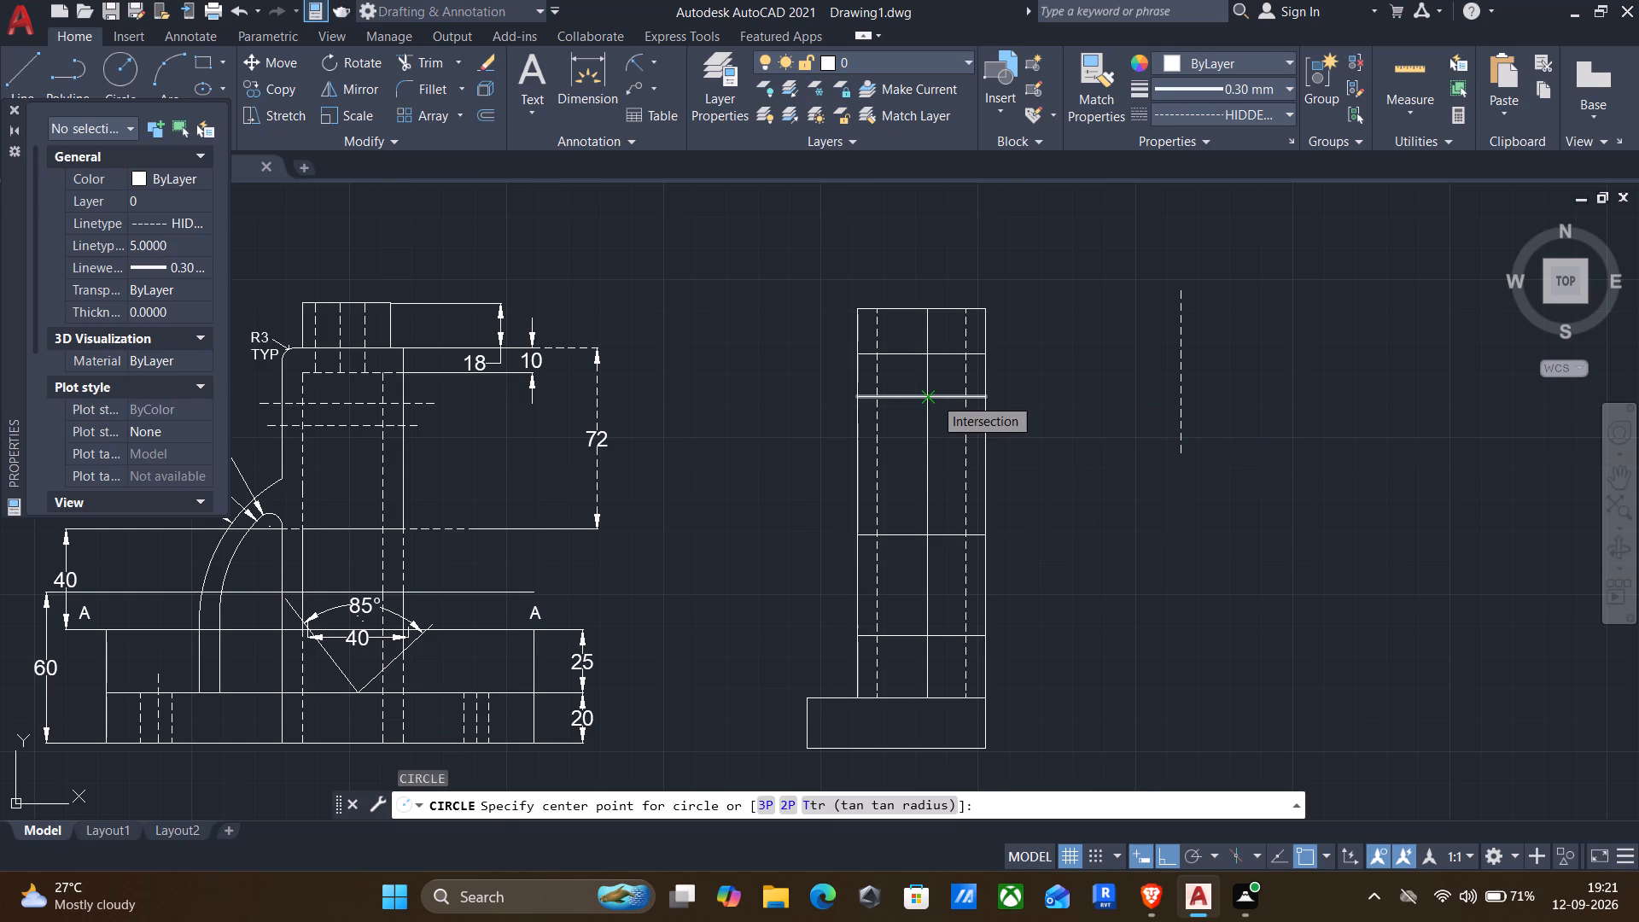
click(934, 397)
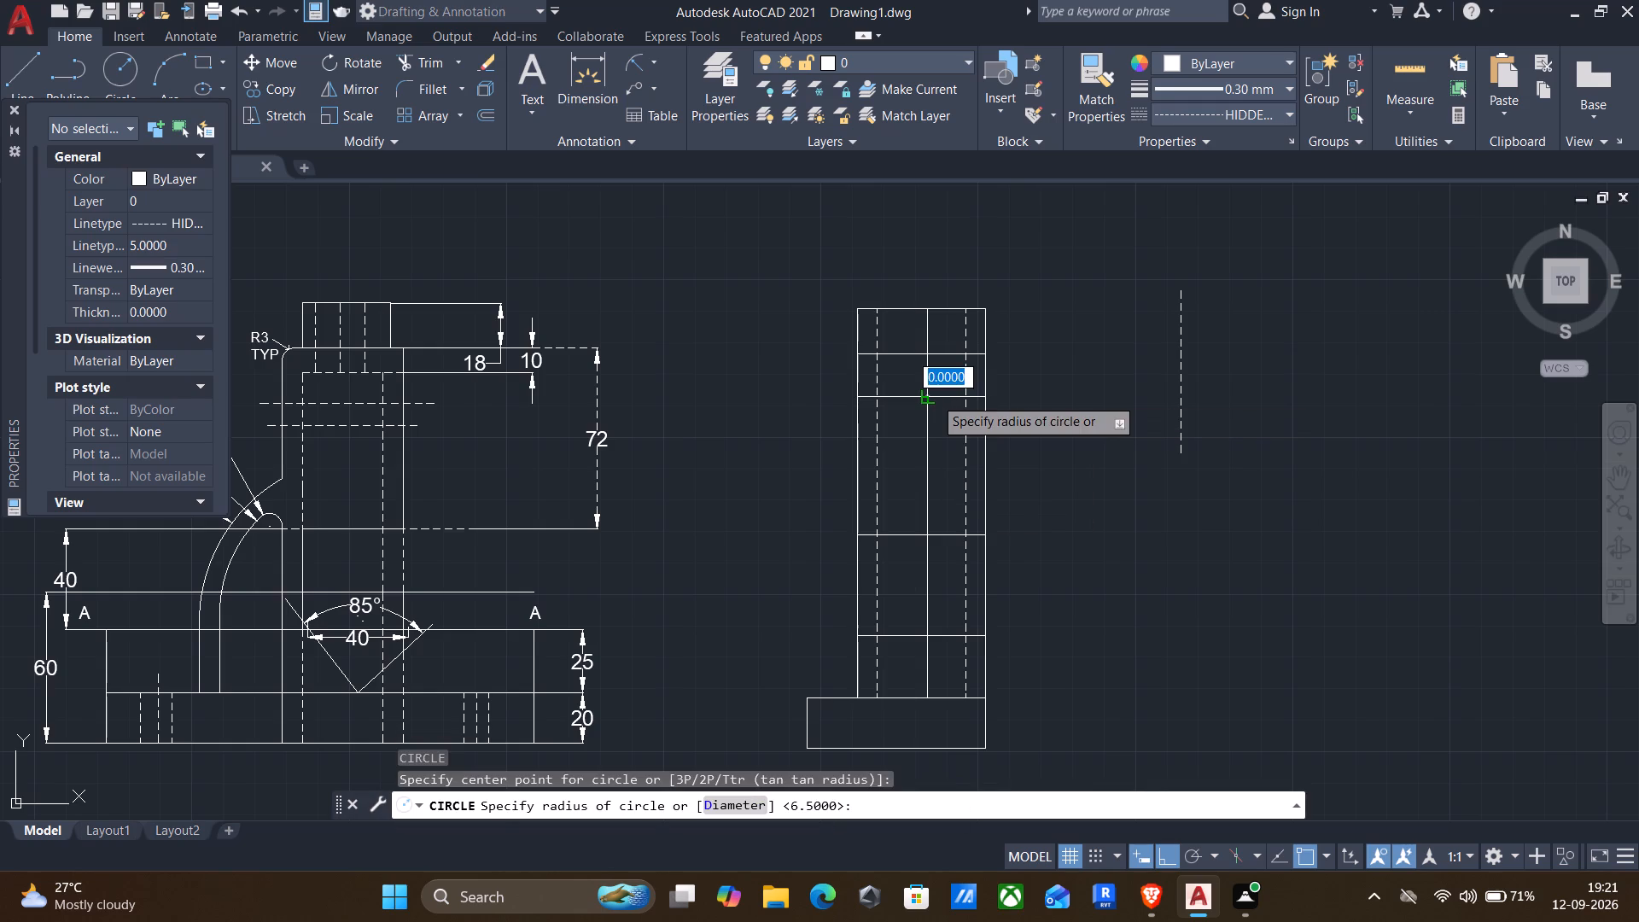
key(d)
key(Return)
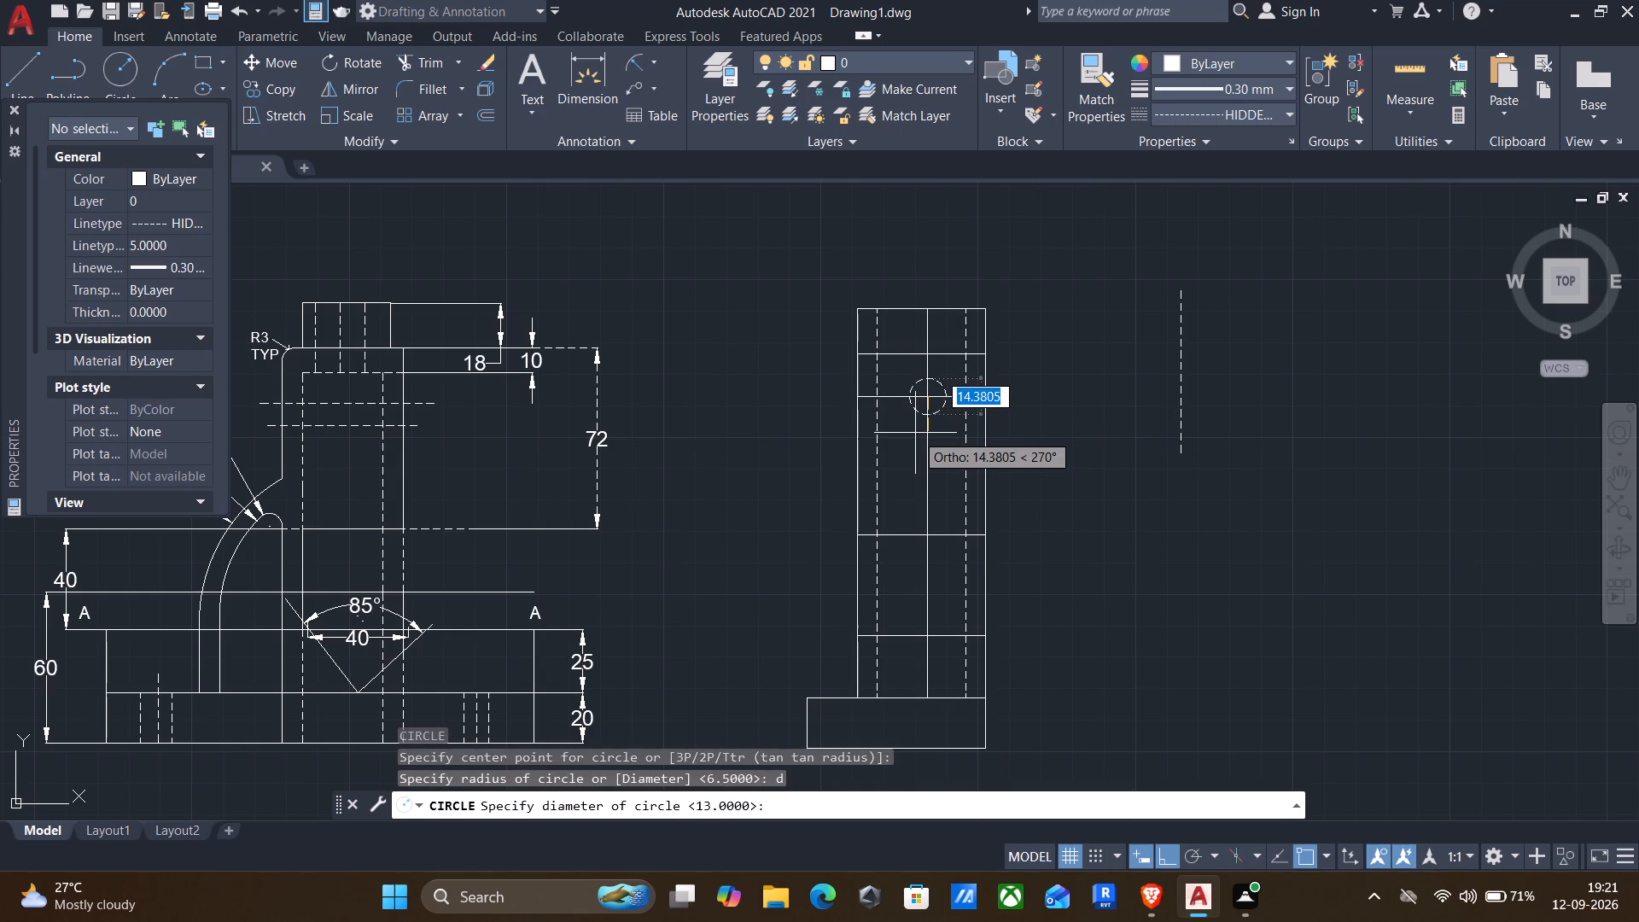
key(8)
key(Return)
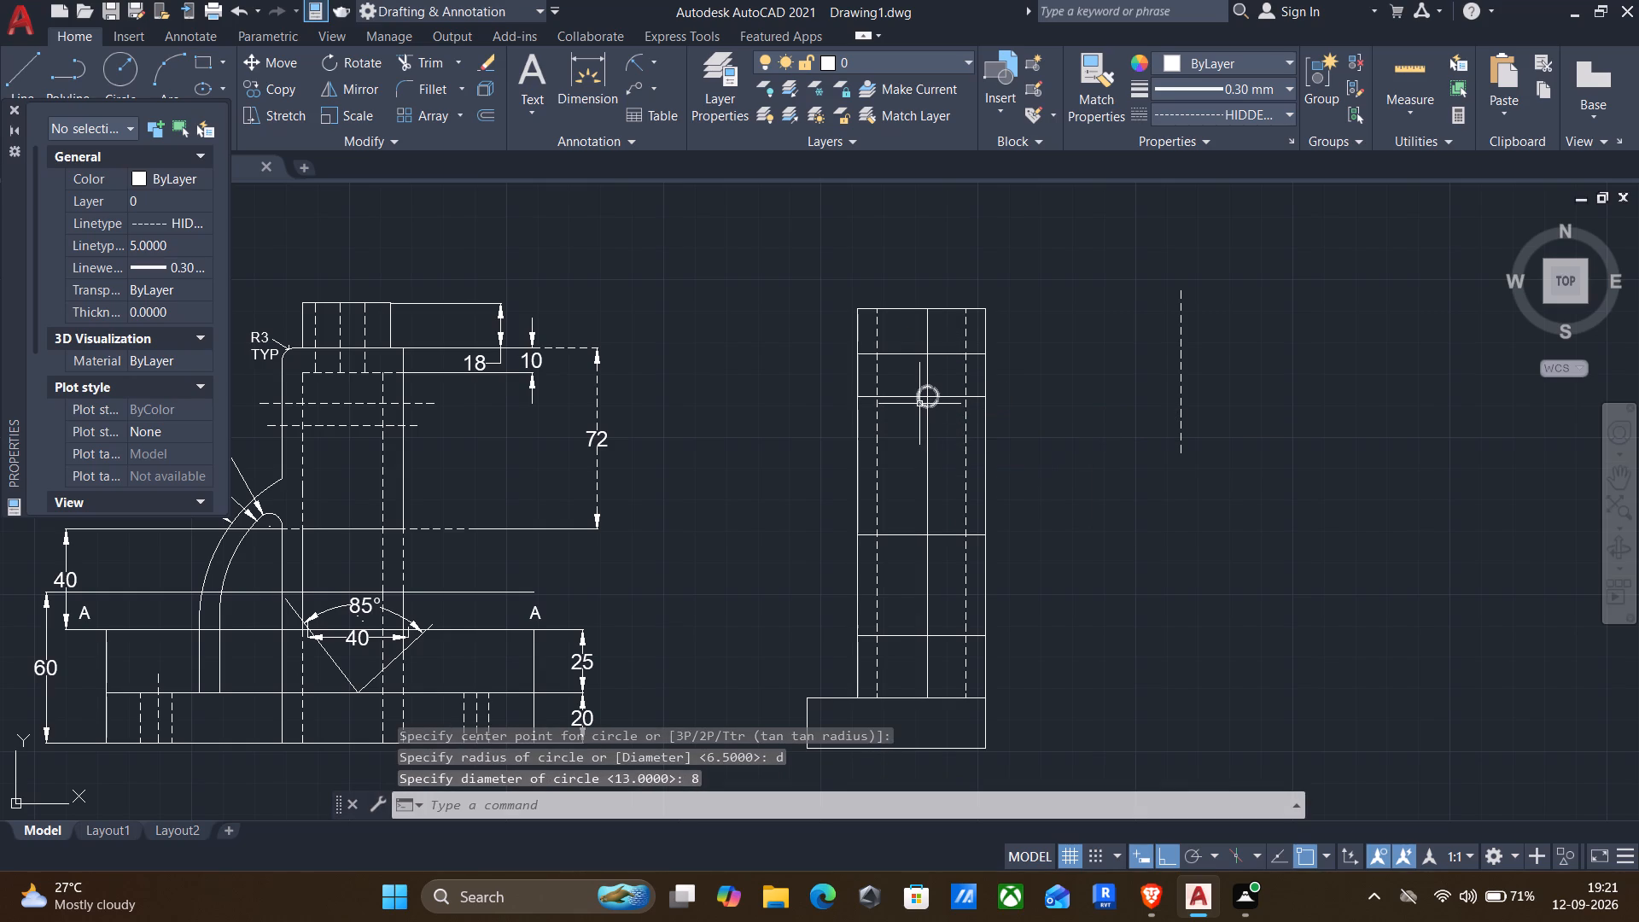
Add a diameter dimension to the side view's hole circle, placing its text above and left of the view's top edge.
click(651, 69)
click(665, 310)
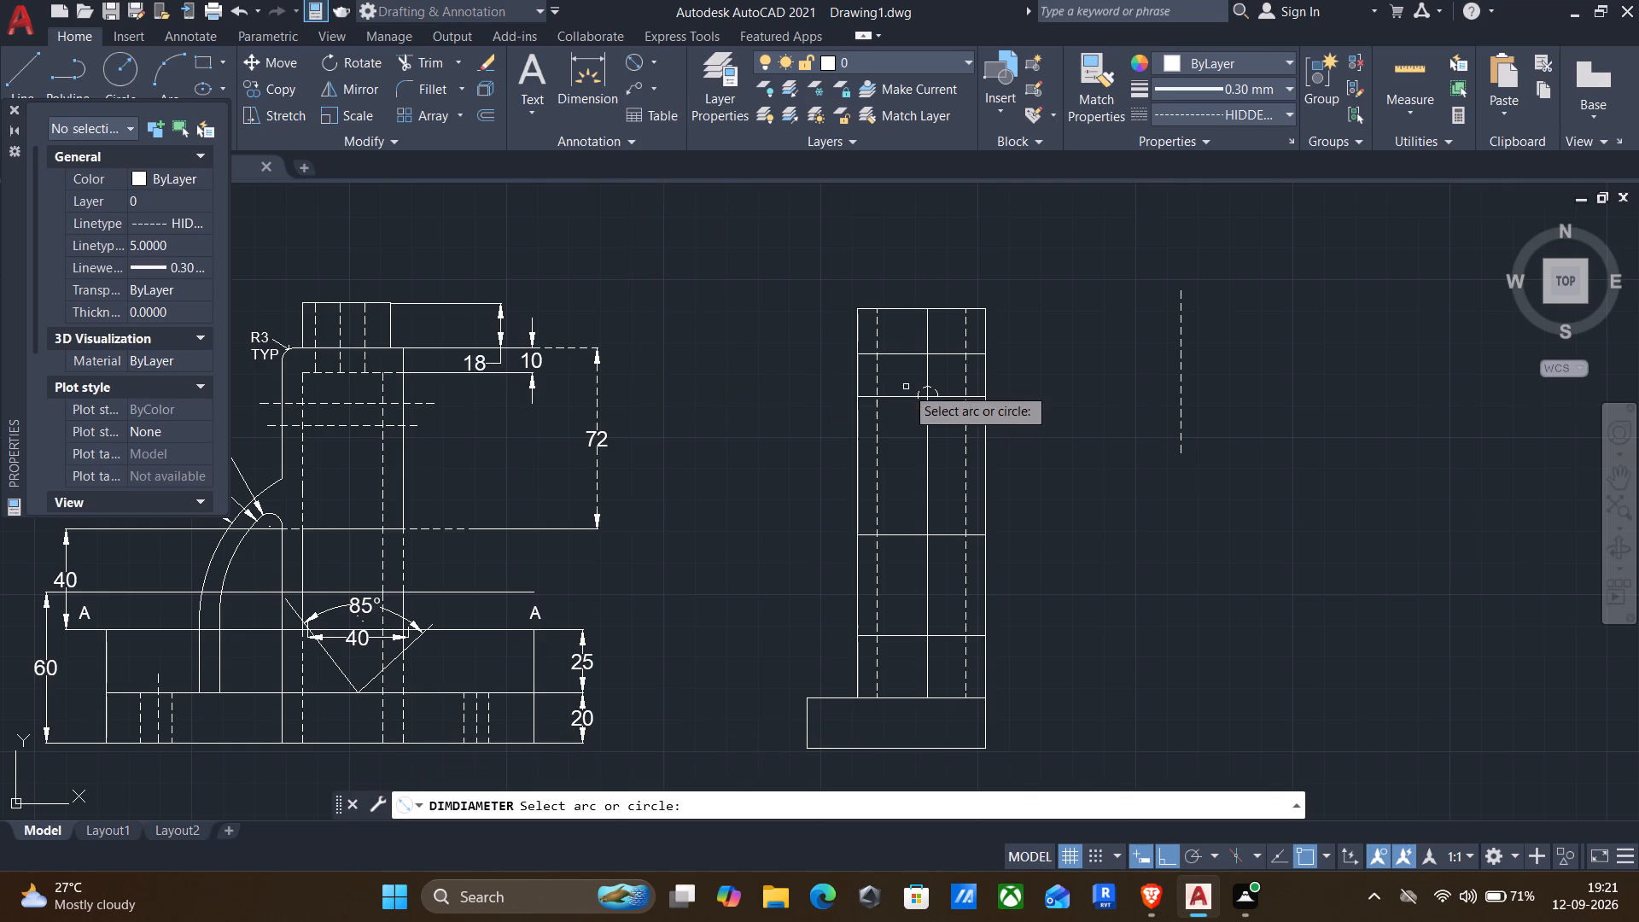
scroll(906, 387, up, 1)
click(926, 397)
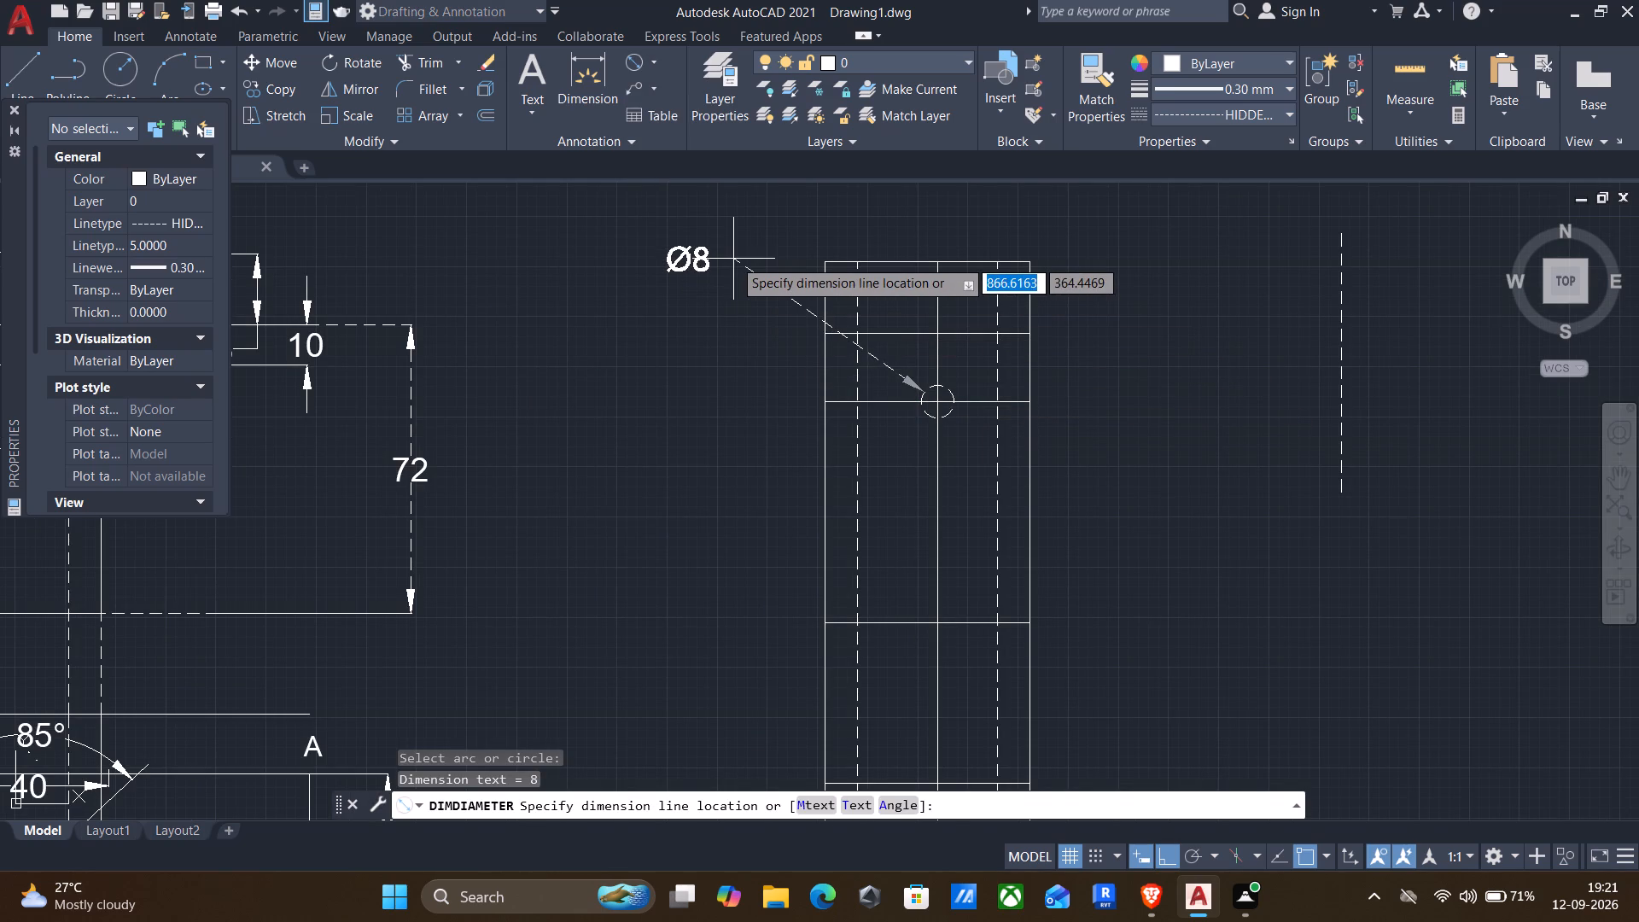
middle_drag(733, 259, 734, 341)
click(693, 318)
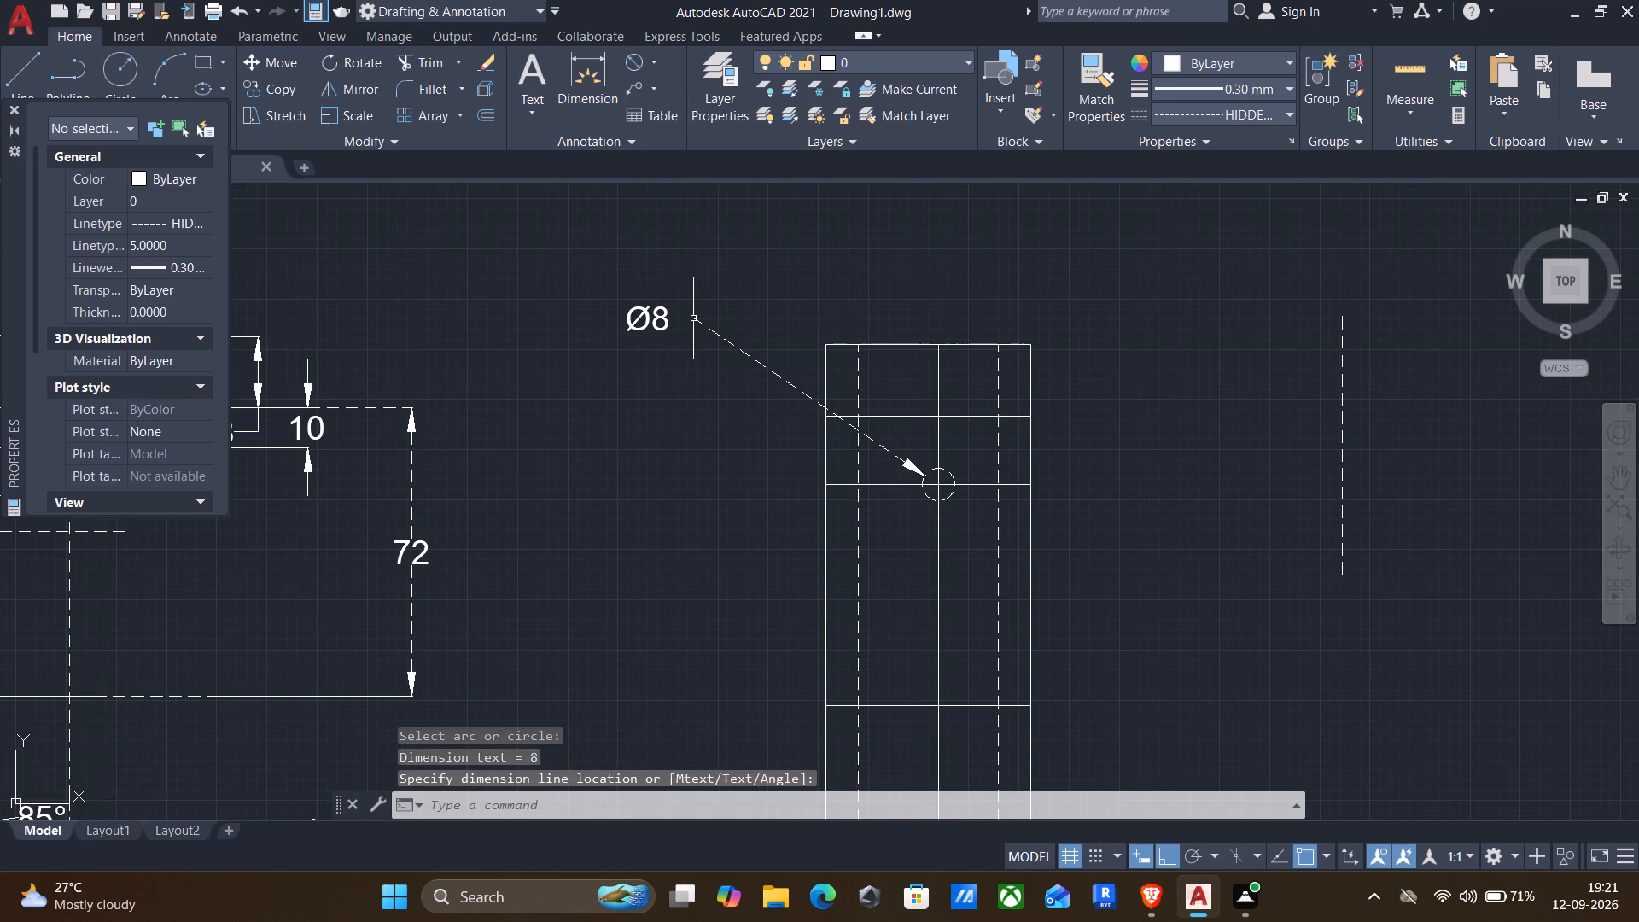
key(Escape)
middle_drag(773, 413, 726, 425)
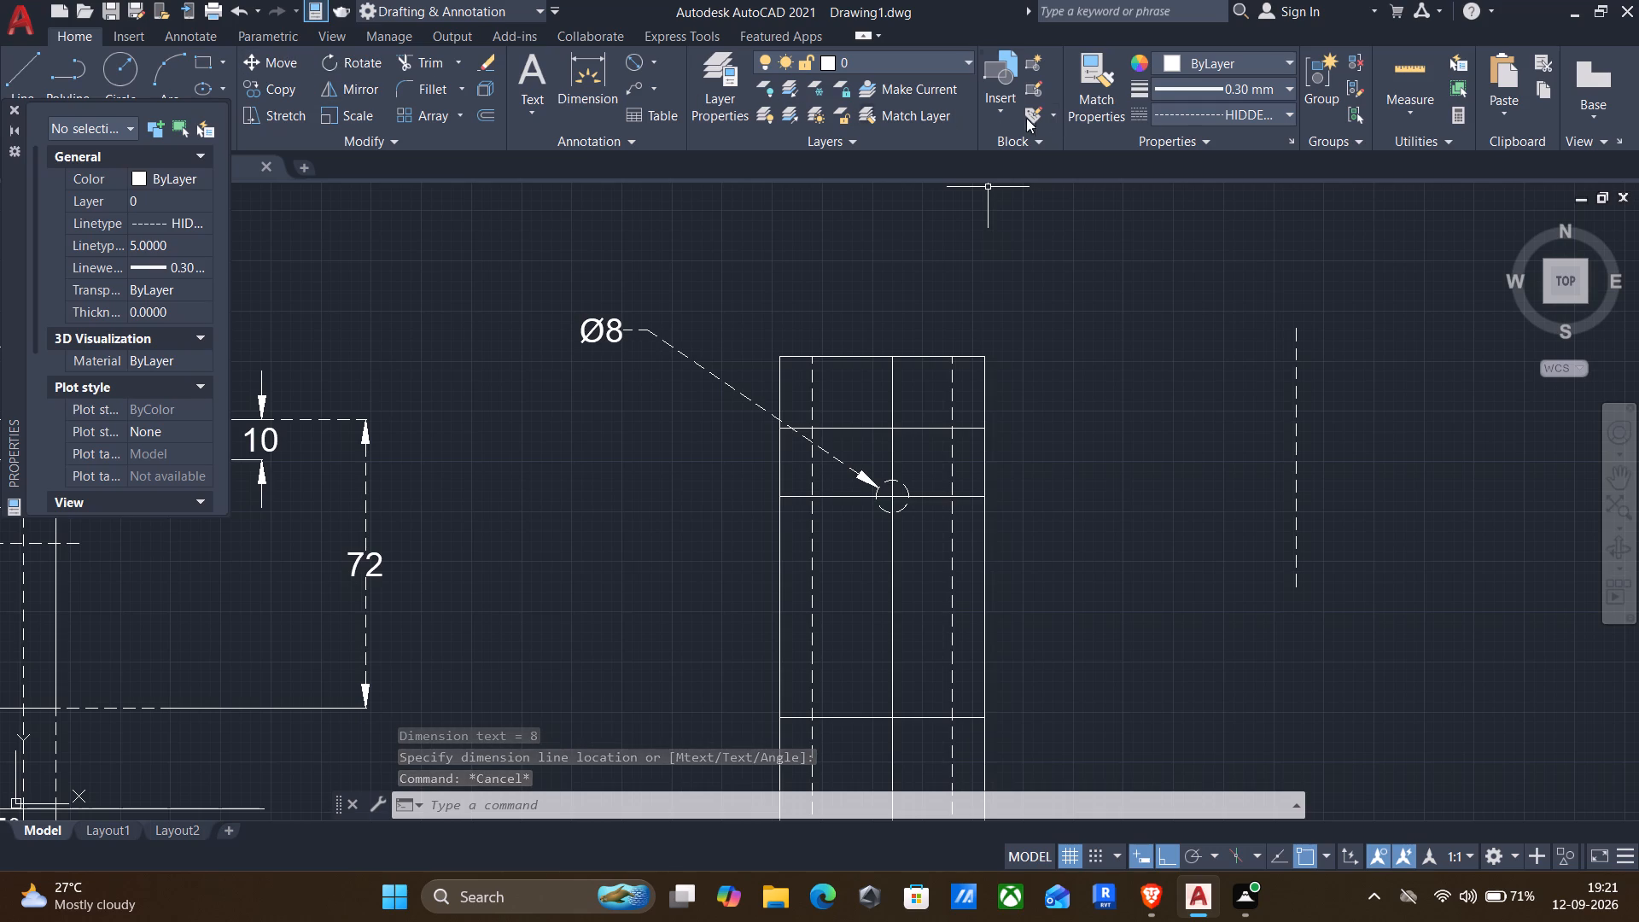
Set the current linetype to ByLayer.
click(1185, 118)
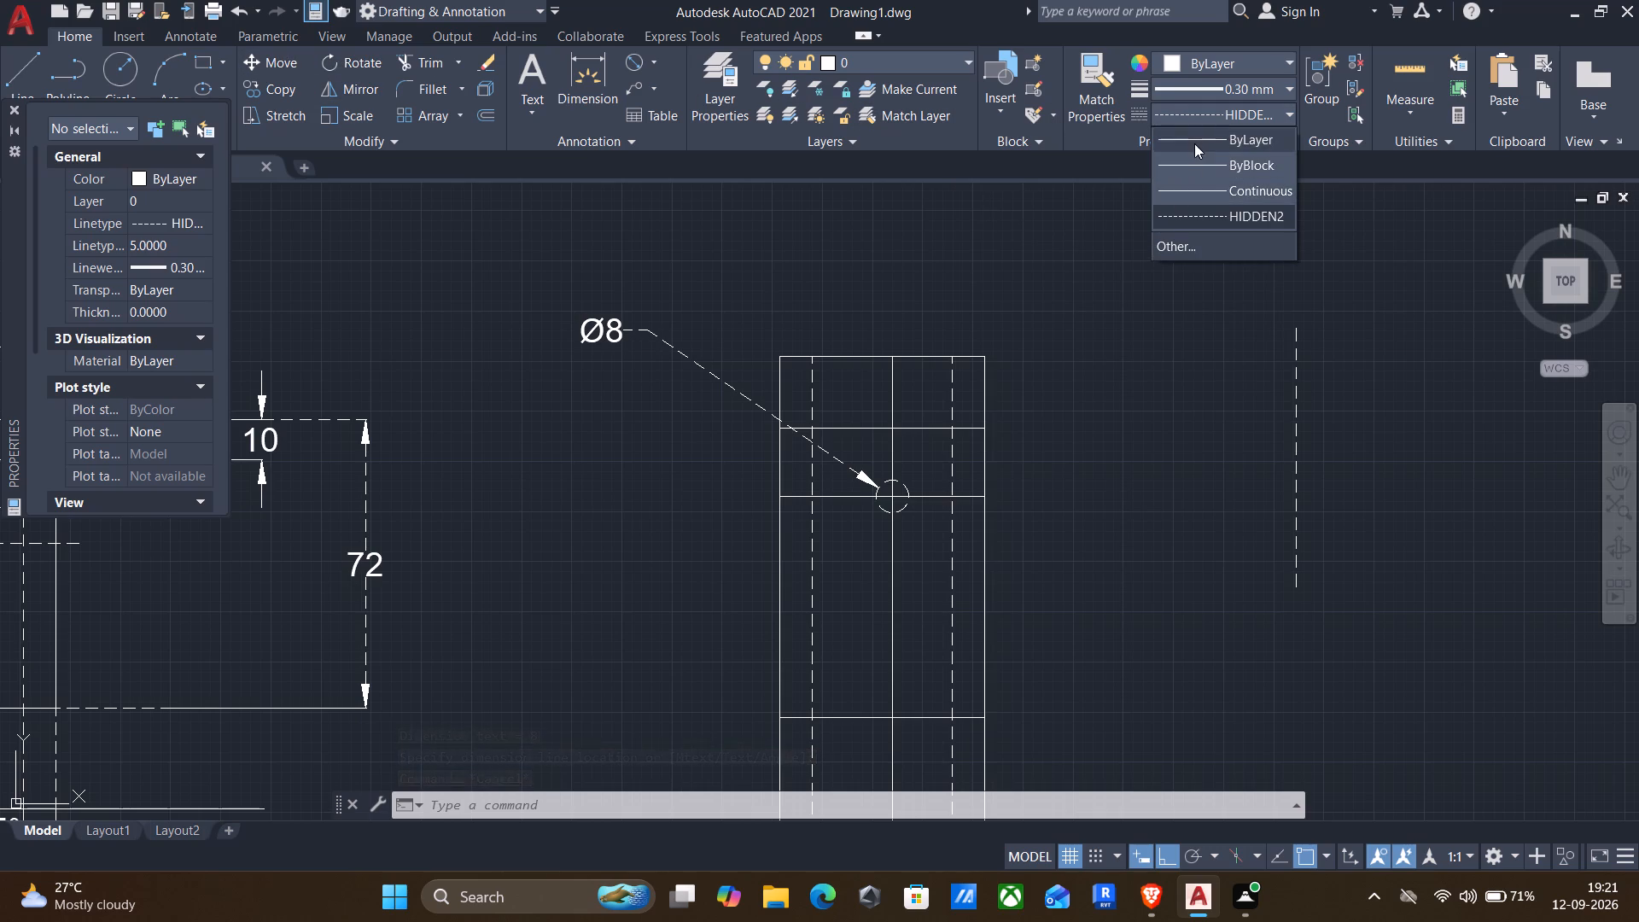
click(1194, 142)
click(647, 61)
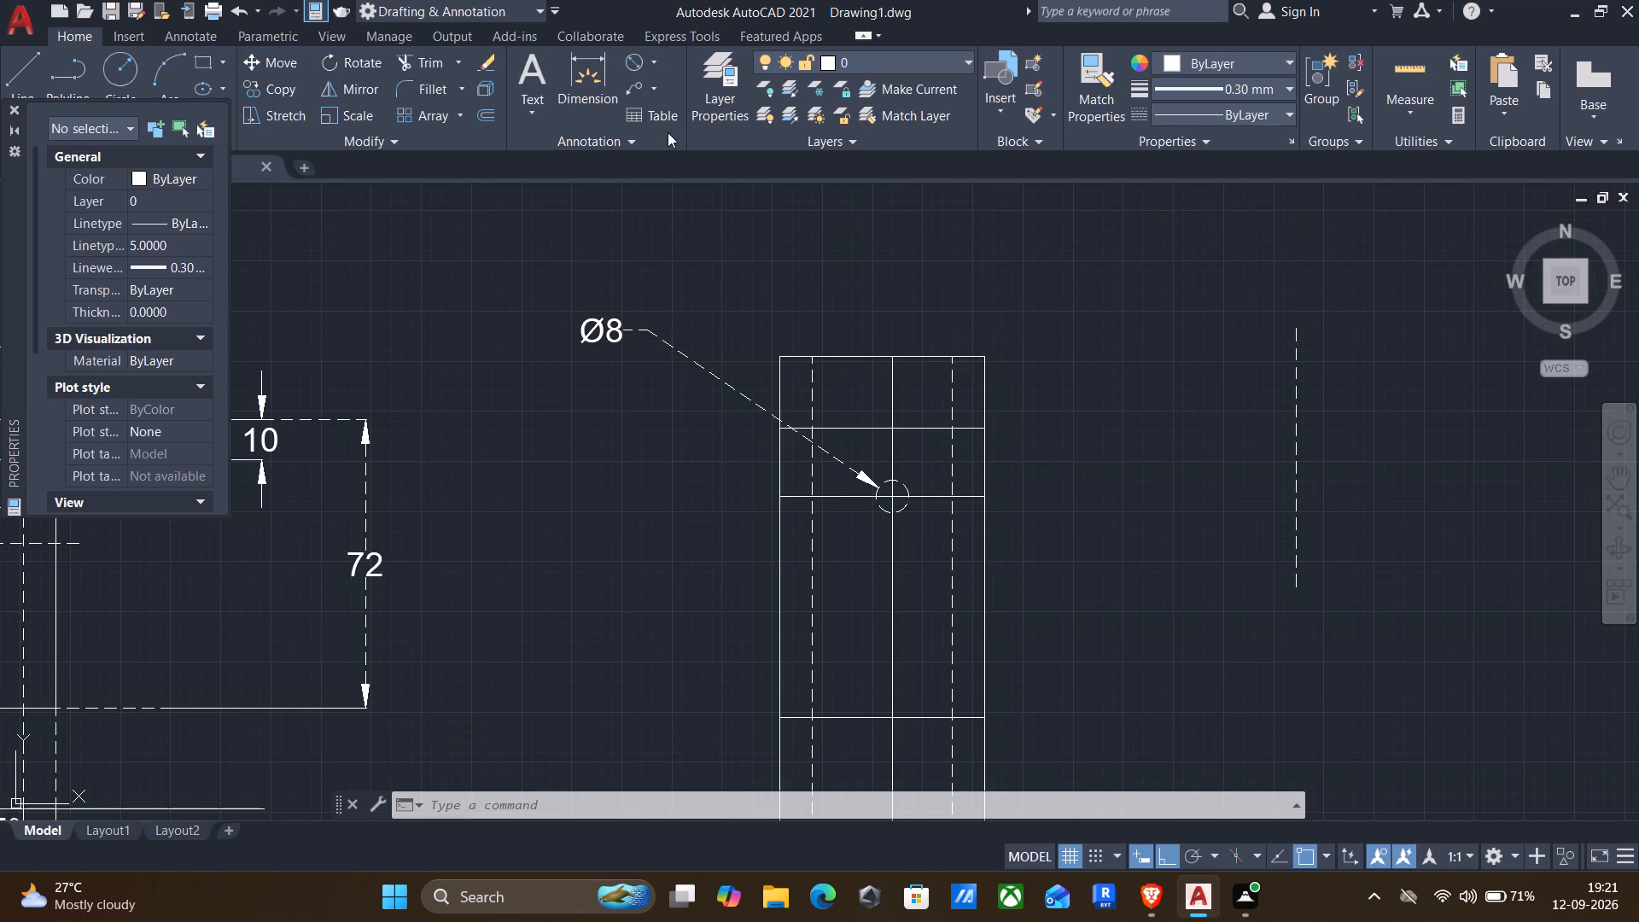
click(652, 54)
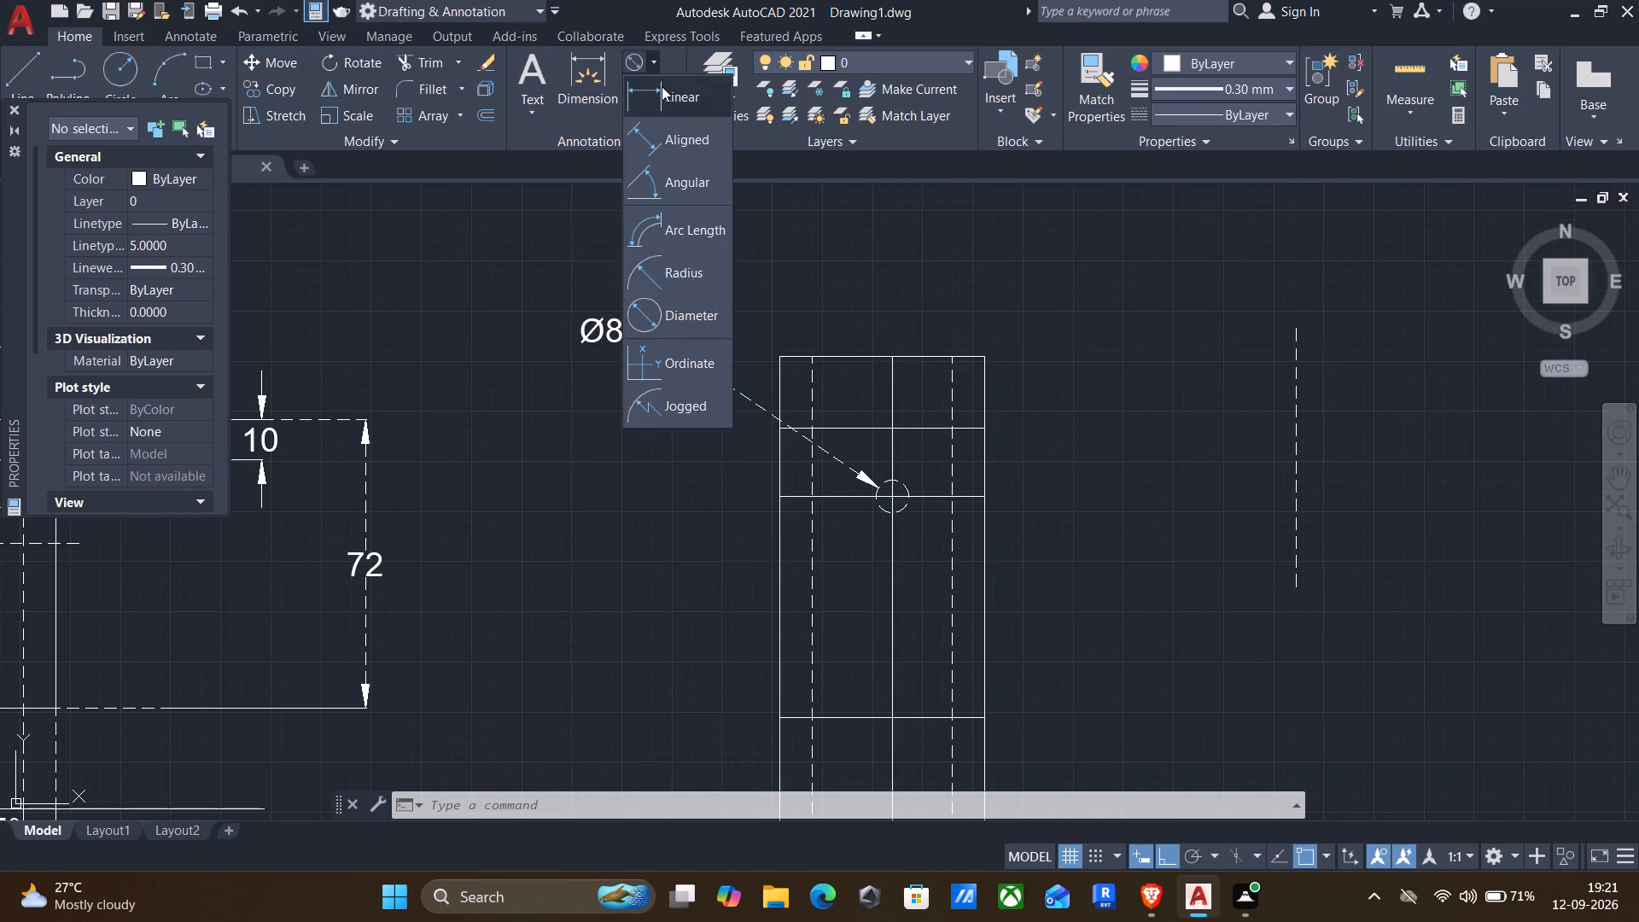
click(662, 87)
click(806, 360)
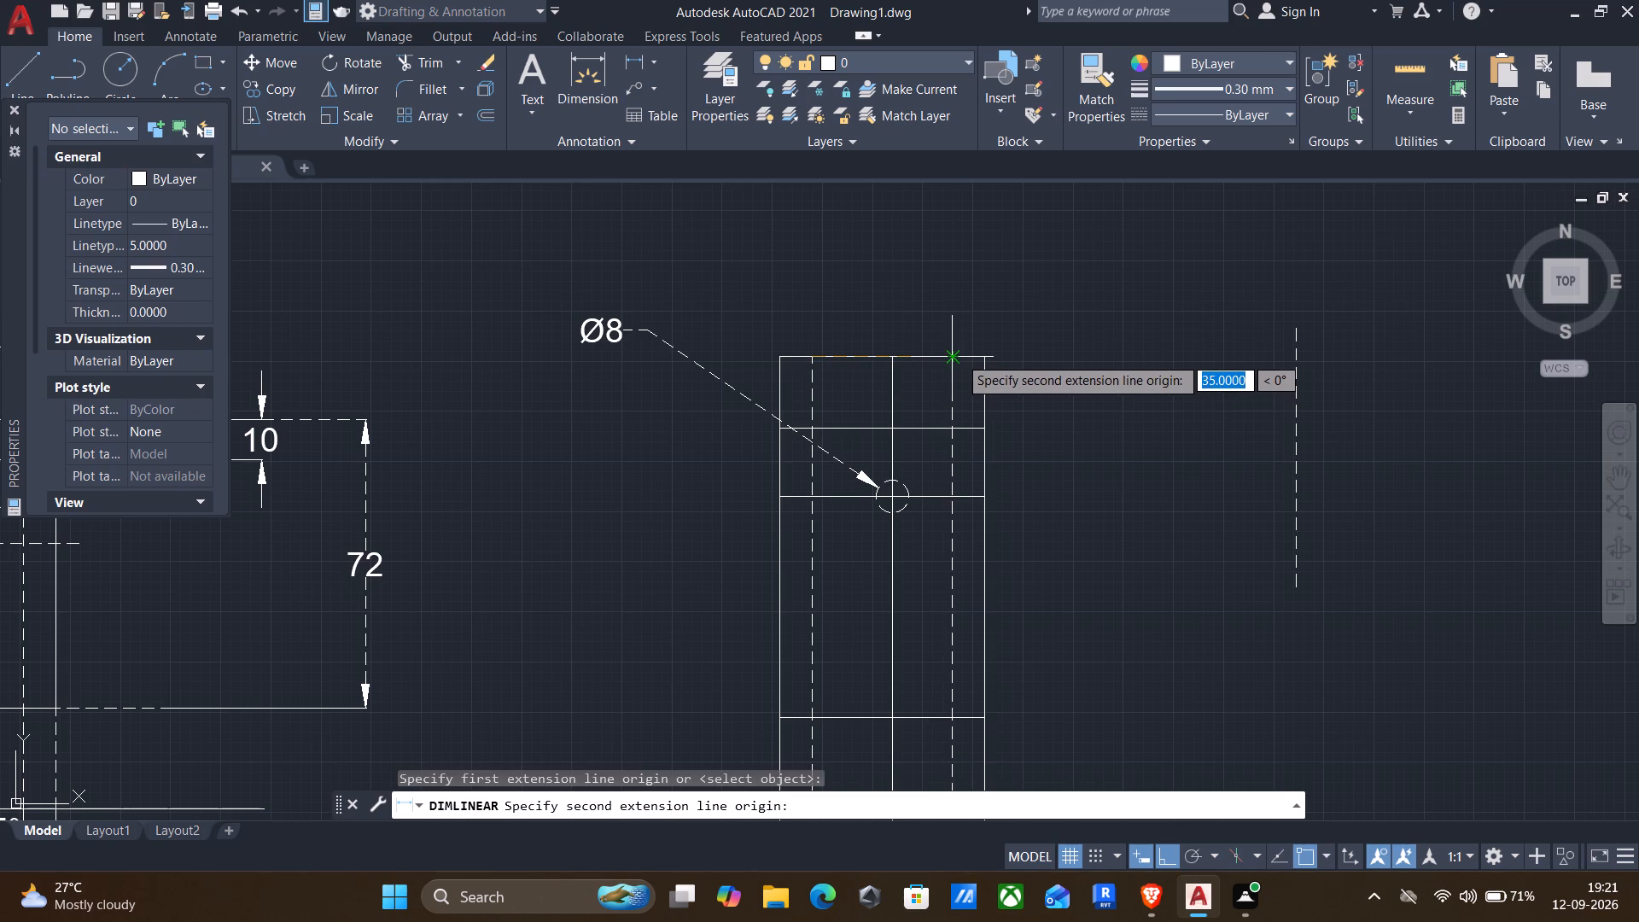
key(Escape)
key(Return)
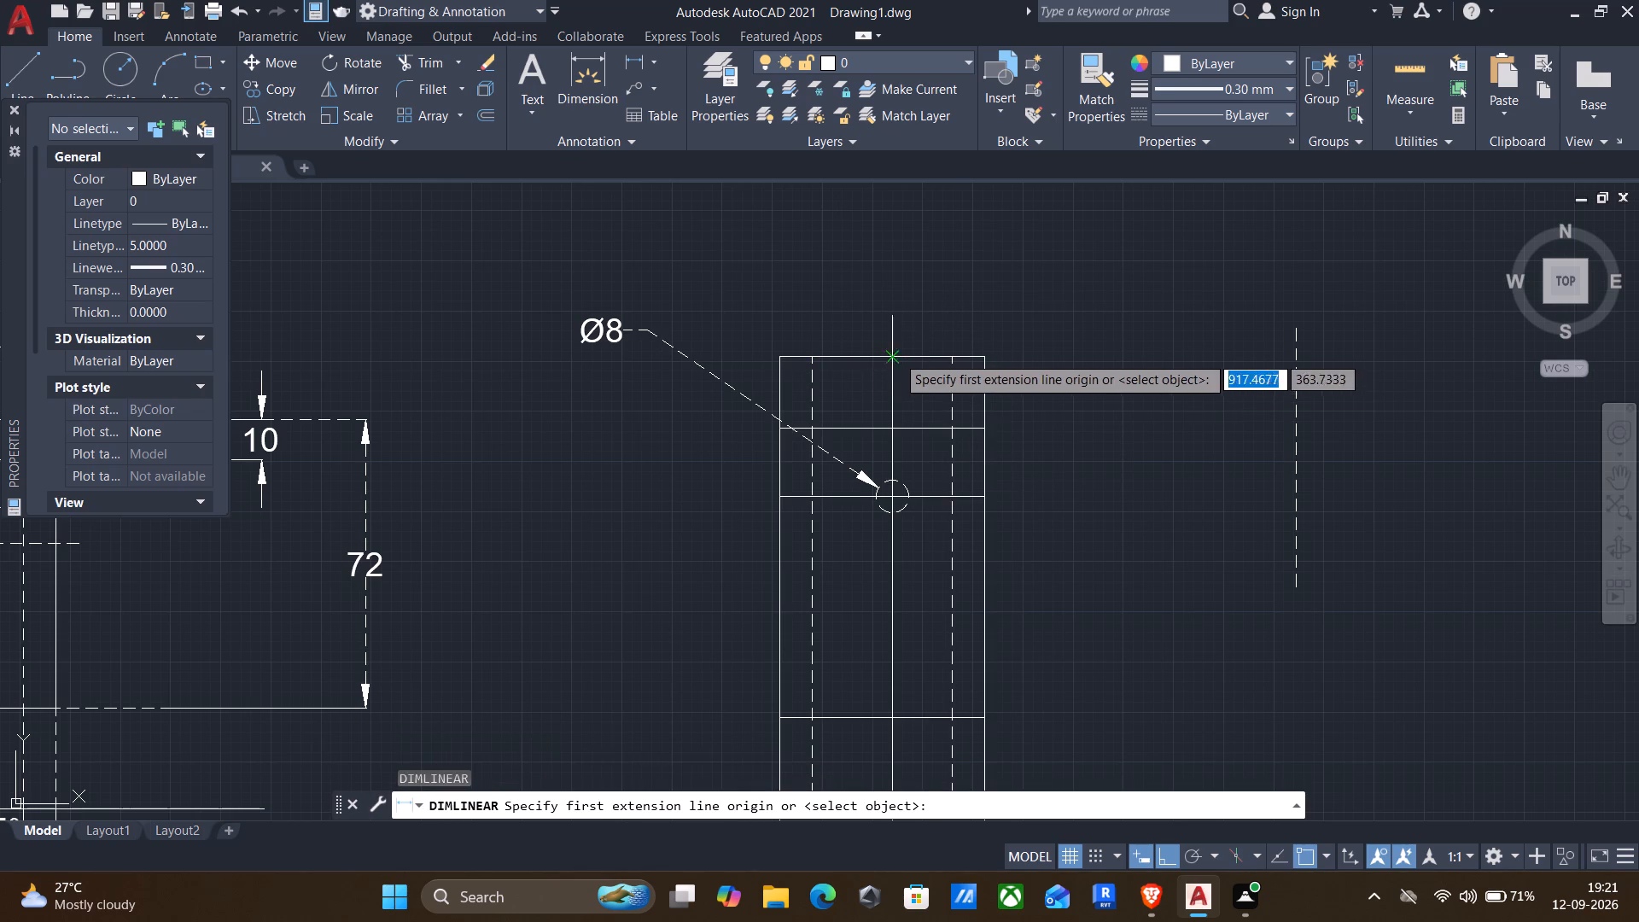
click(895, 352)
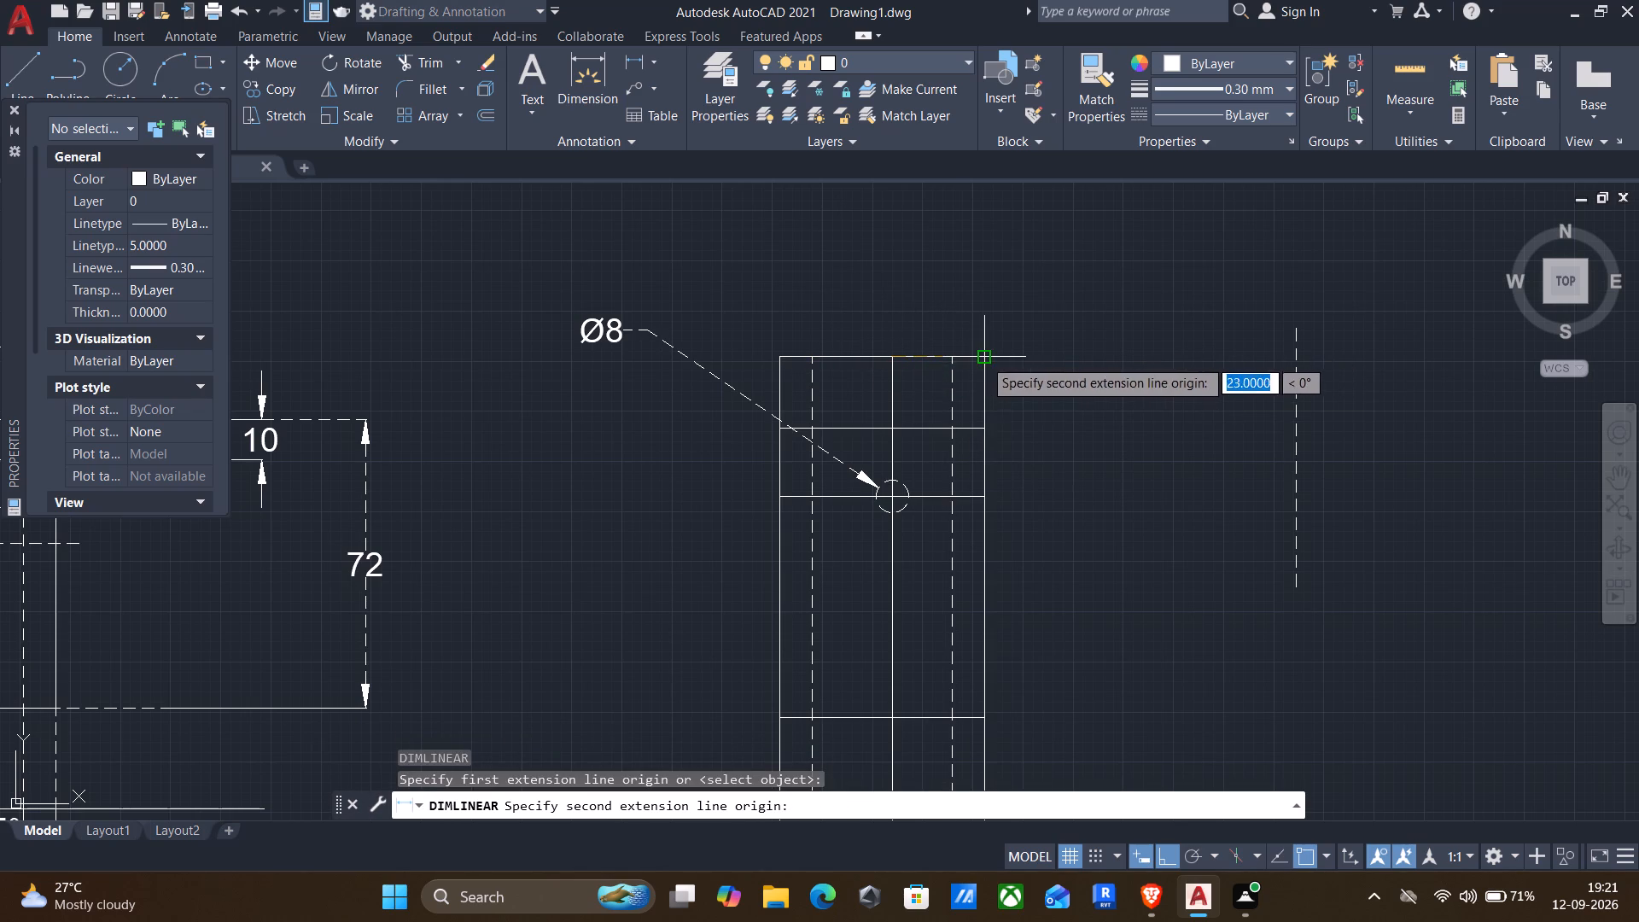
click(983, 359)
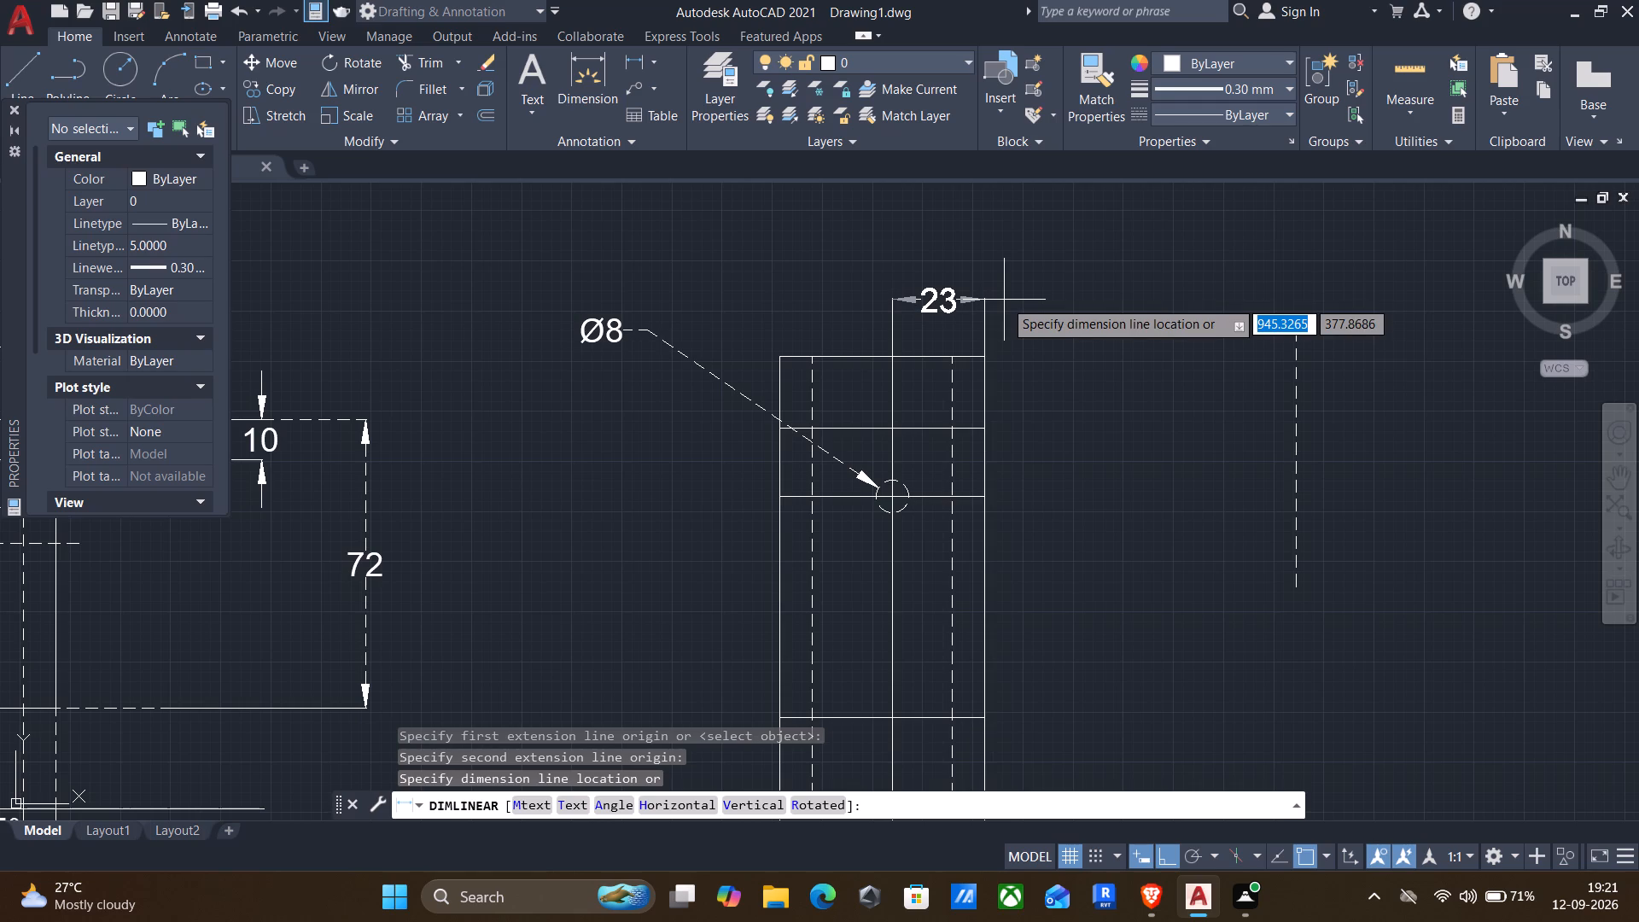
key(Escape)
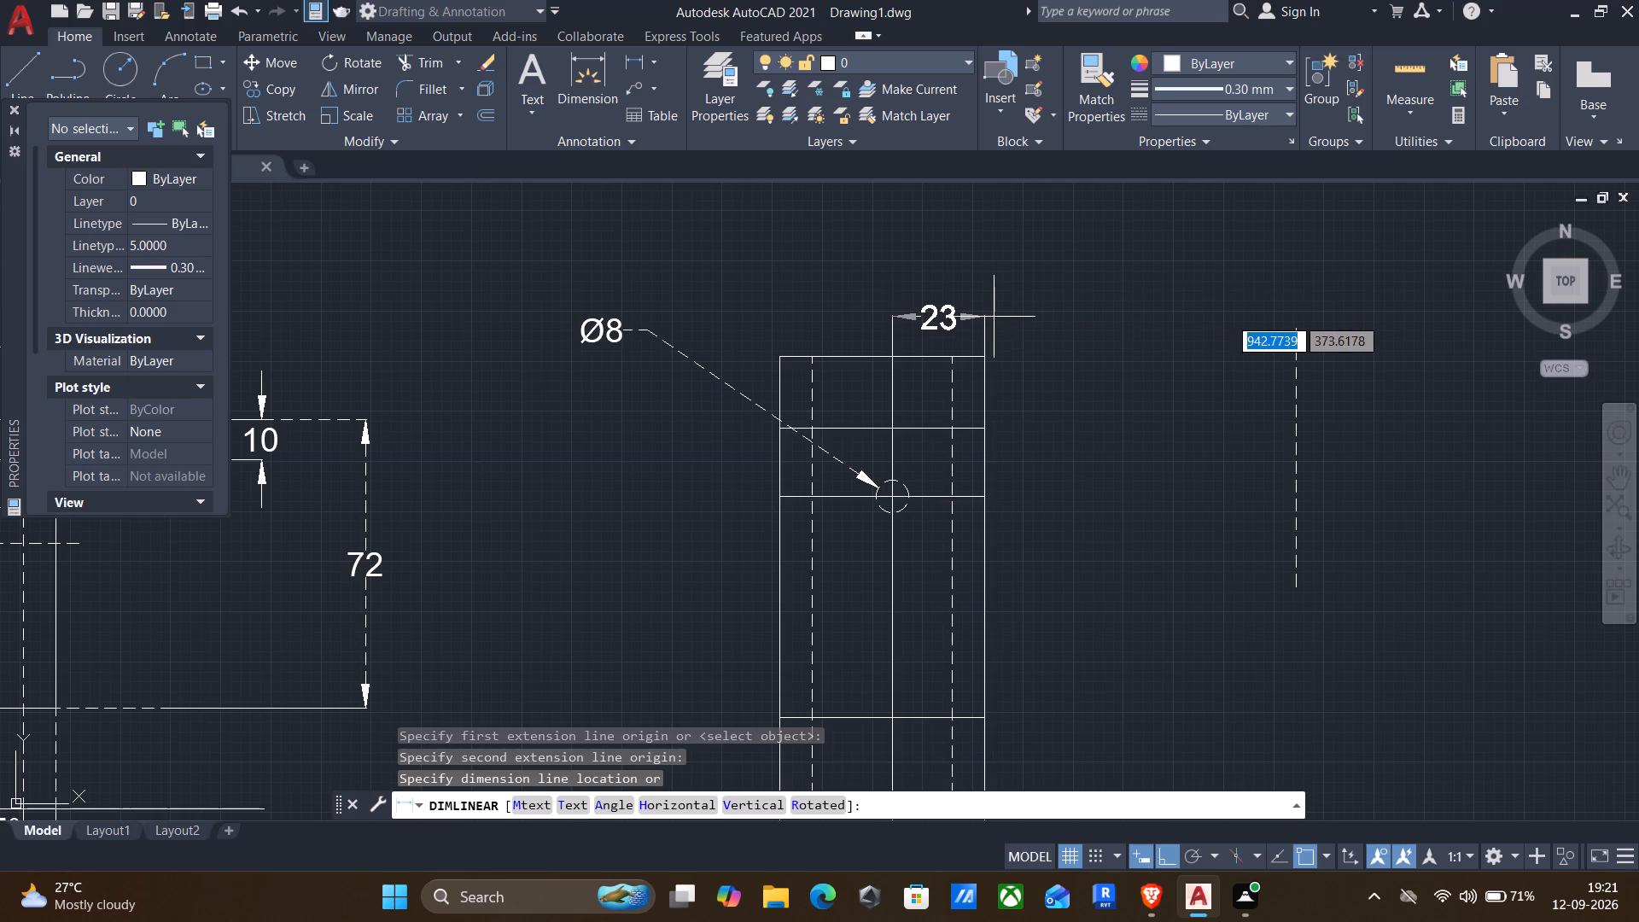
Place a horizontal linear dimension of 20 above the side view, measured rightward from the top end of its middle vertical line.
key(Return)
click(895, 352)
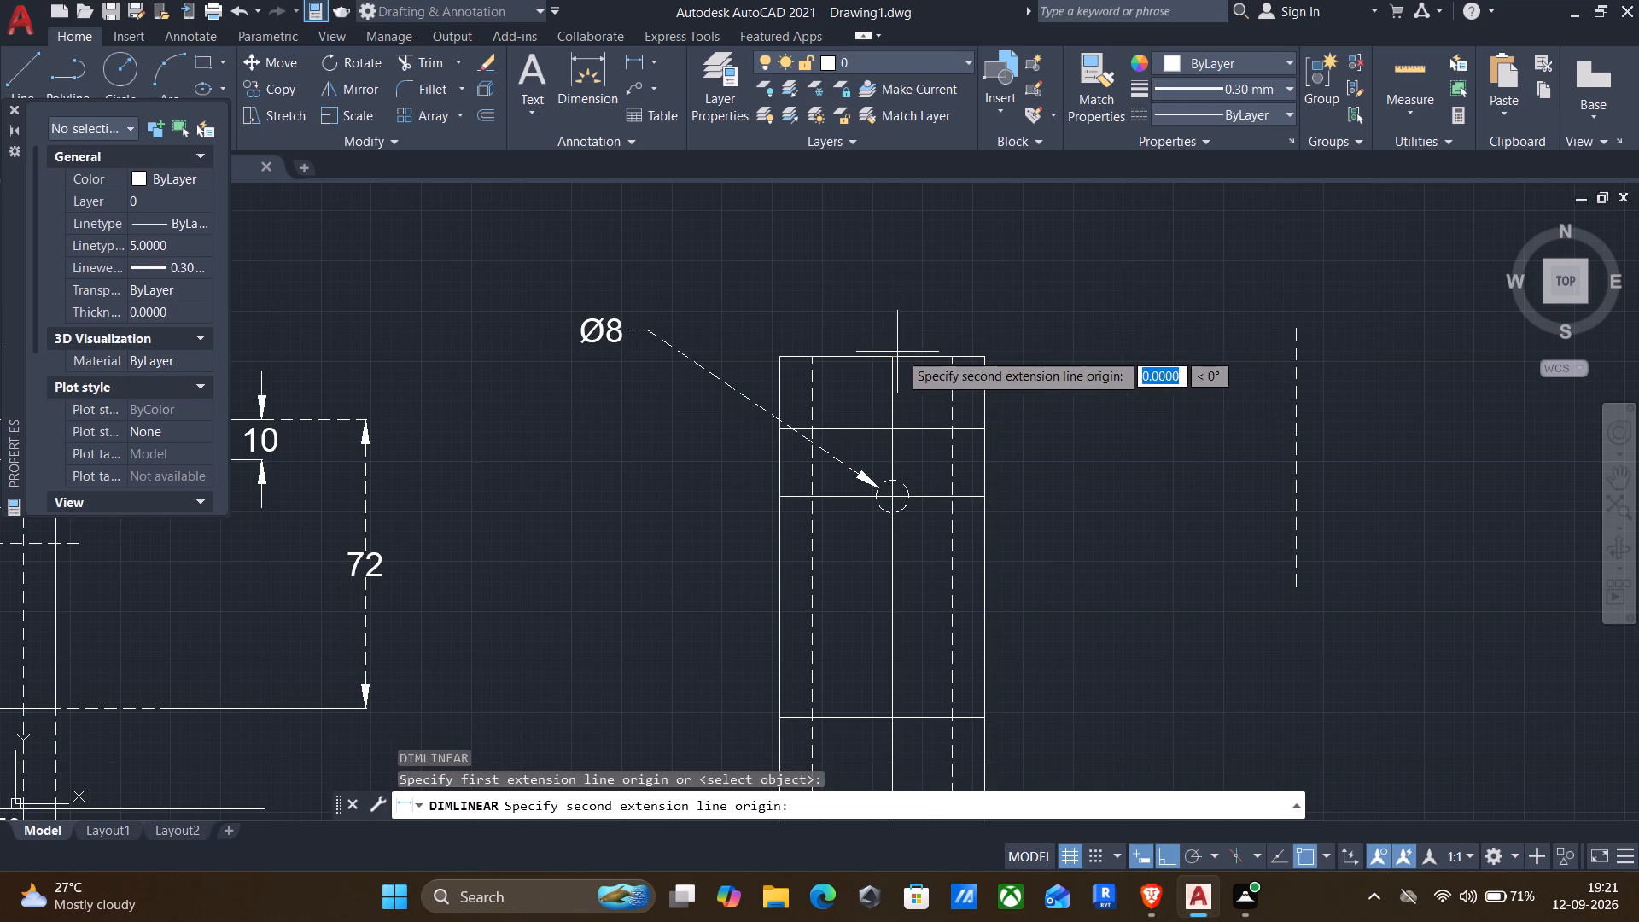
text(20)
key(Return)
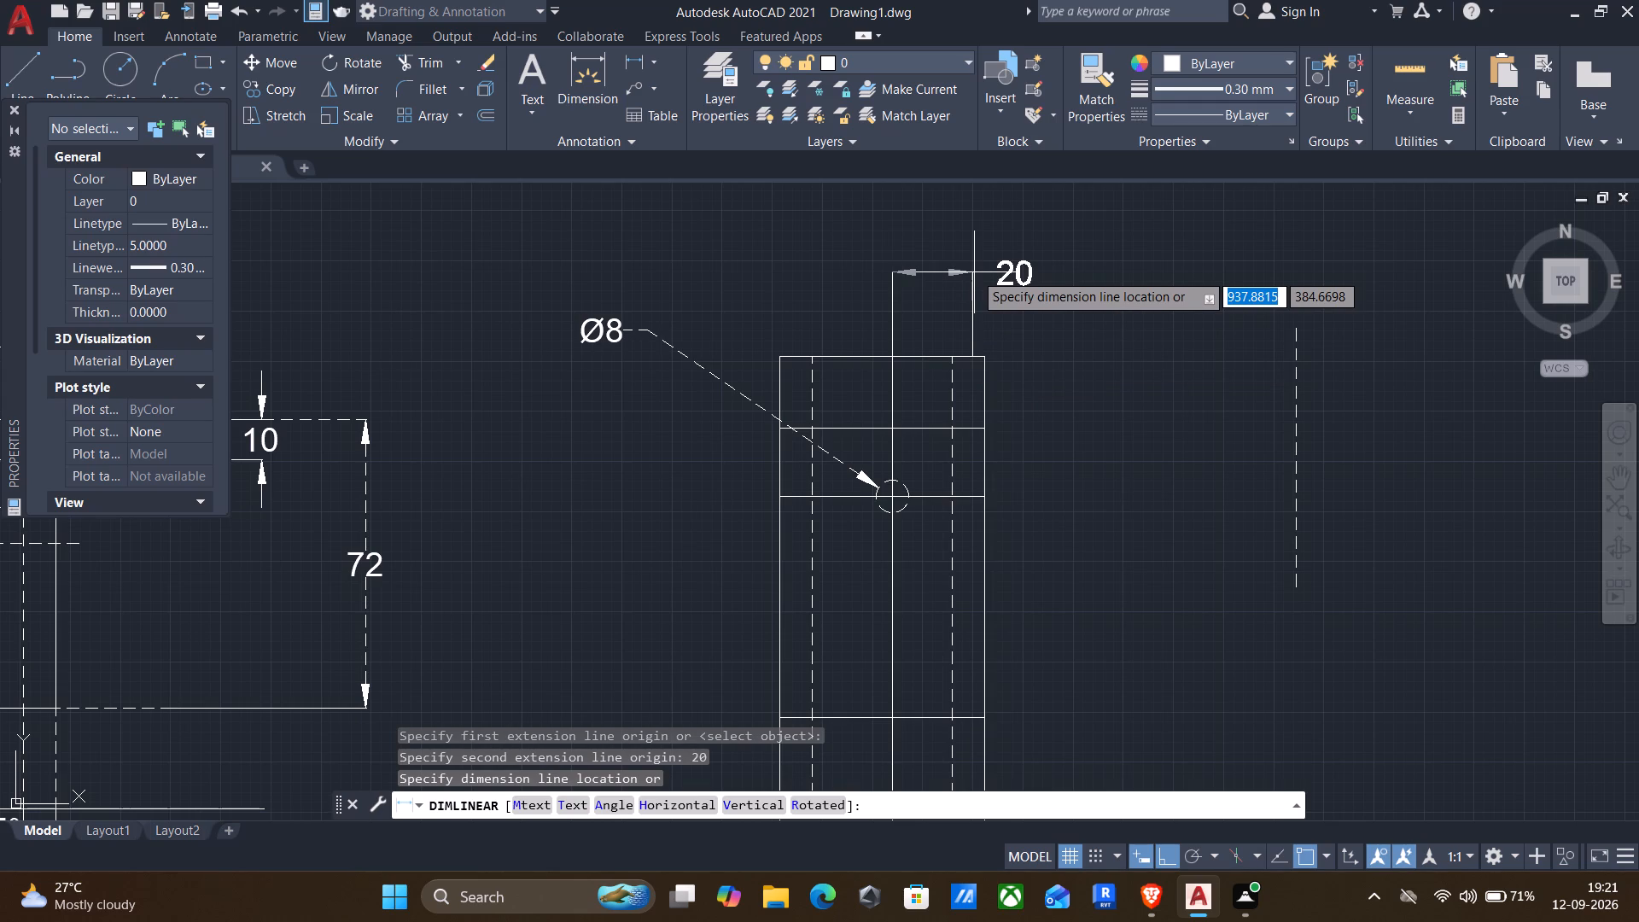
click(974, 272)
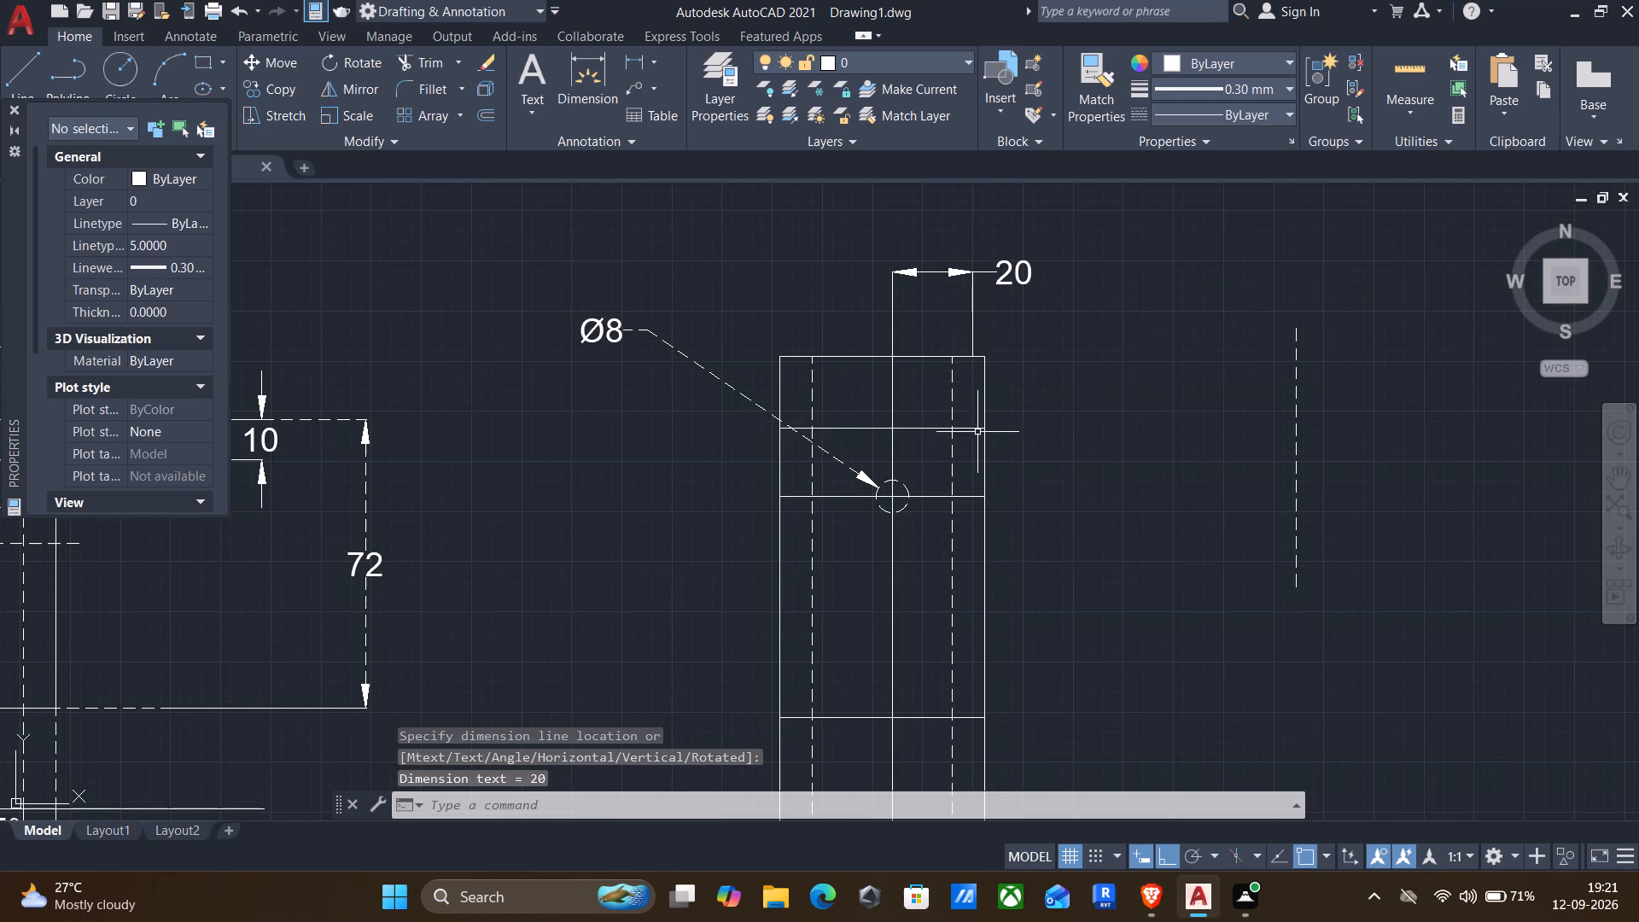
Replace the side view's right edge with a vertical line from the 20 dimension's right extension line down to the base's bottom edge.
click(983, 441)
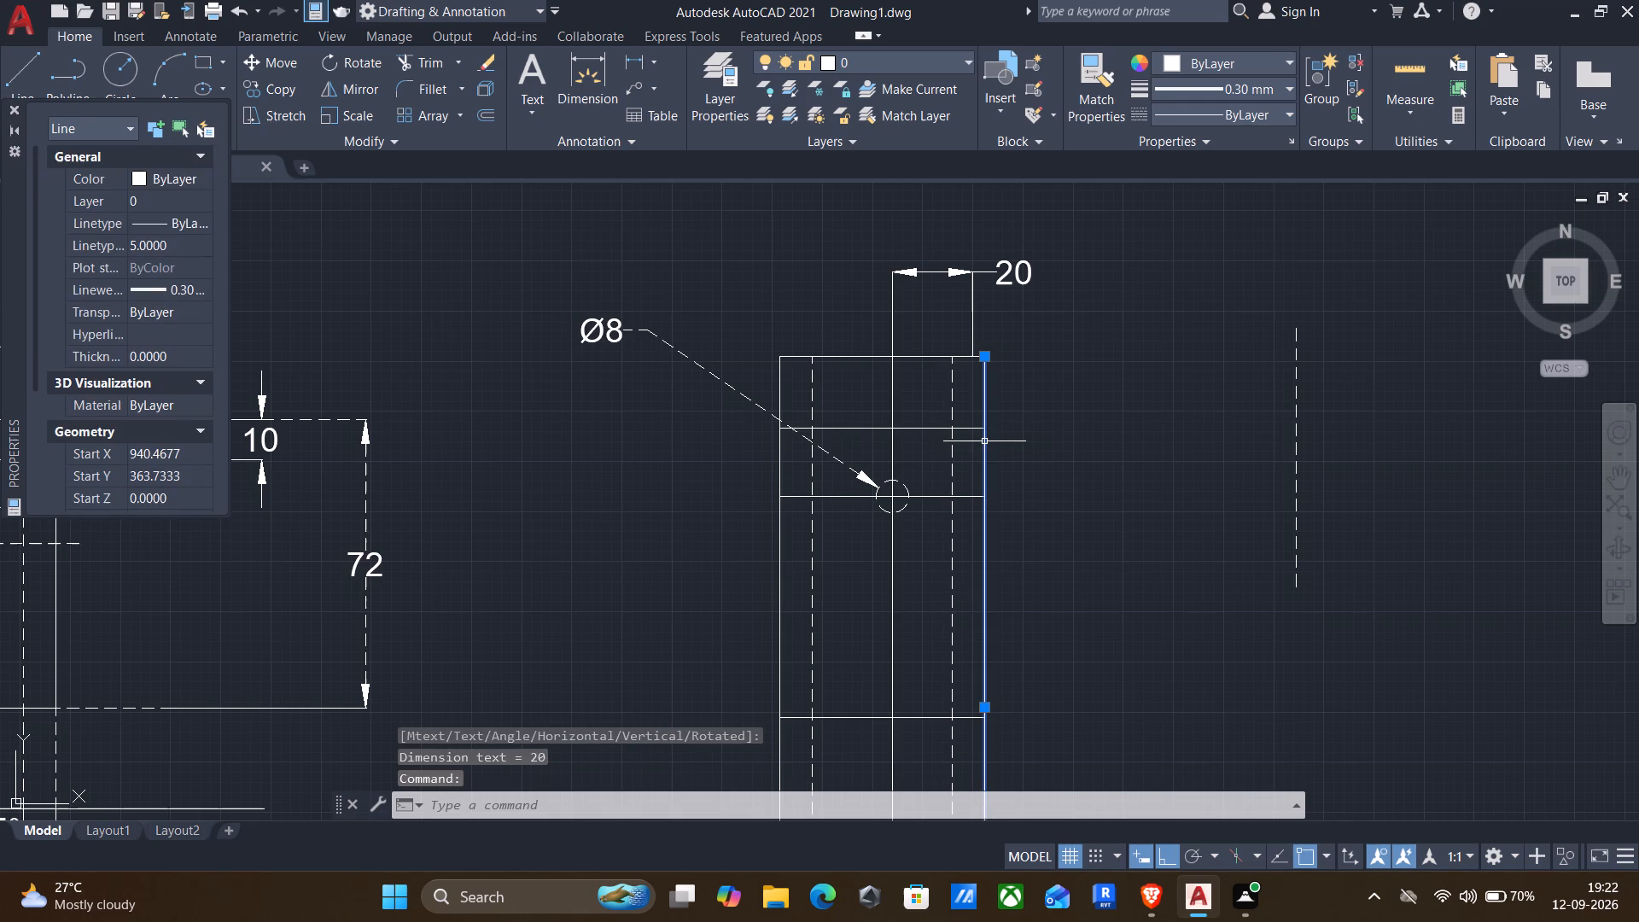
key(Delete)
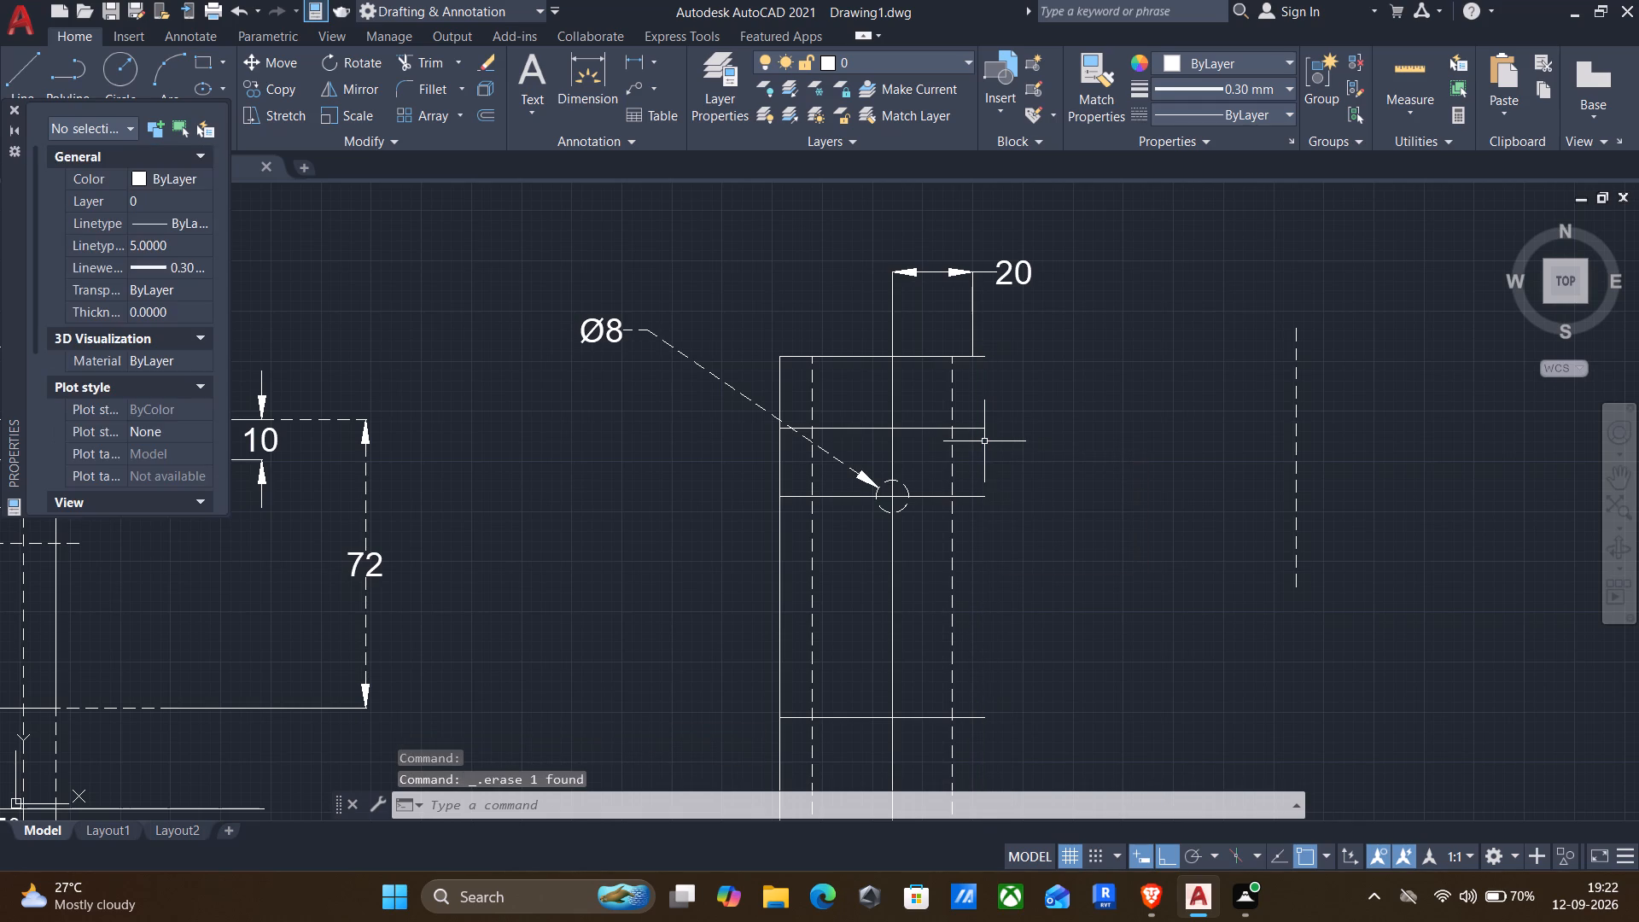
key(l)
key(Return)
click(971, 359)
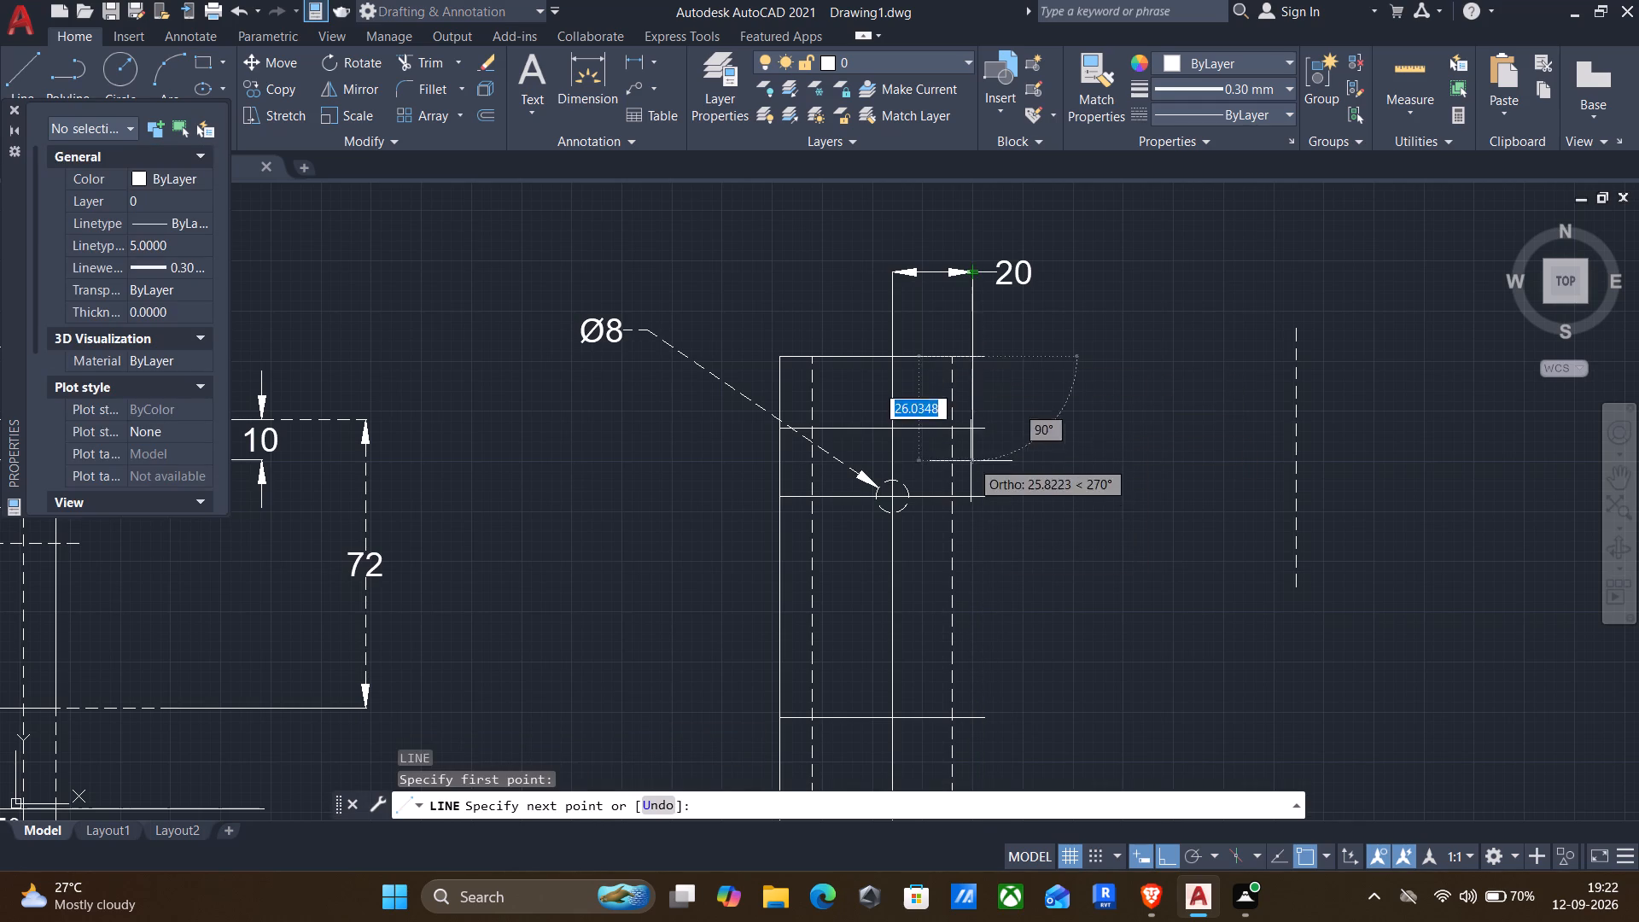
middle_drag(971, 481, 994, 340)
scroll(981, 431, down, 1)
middle_drag(963, 632, 1022, 473)
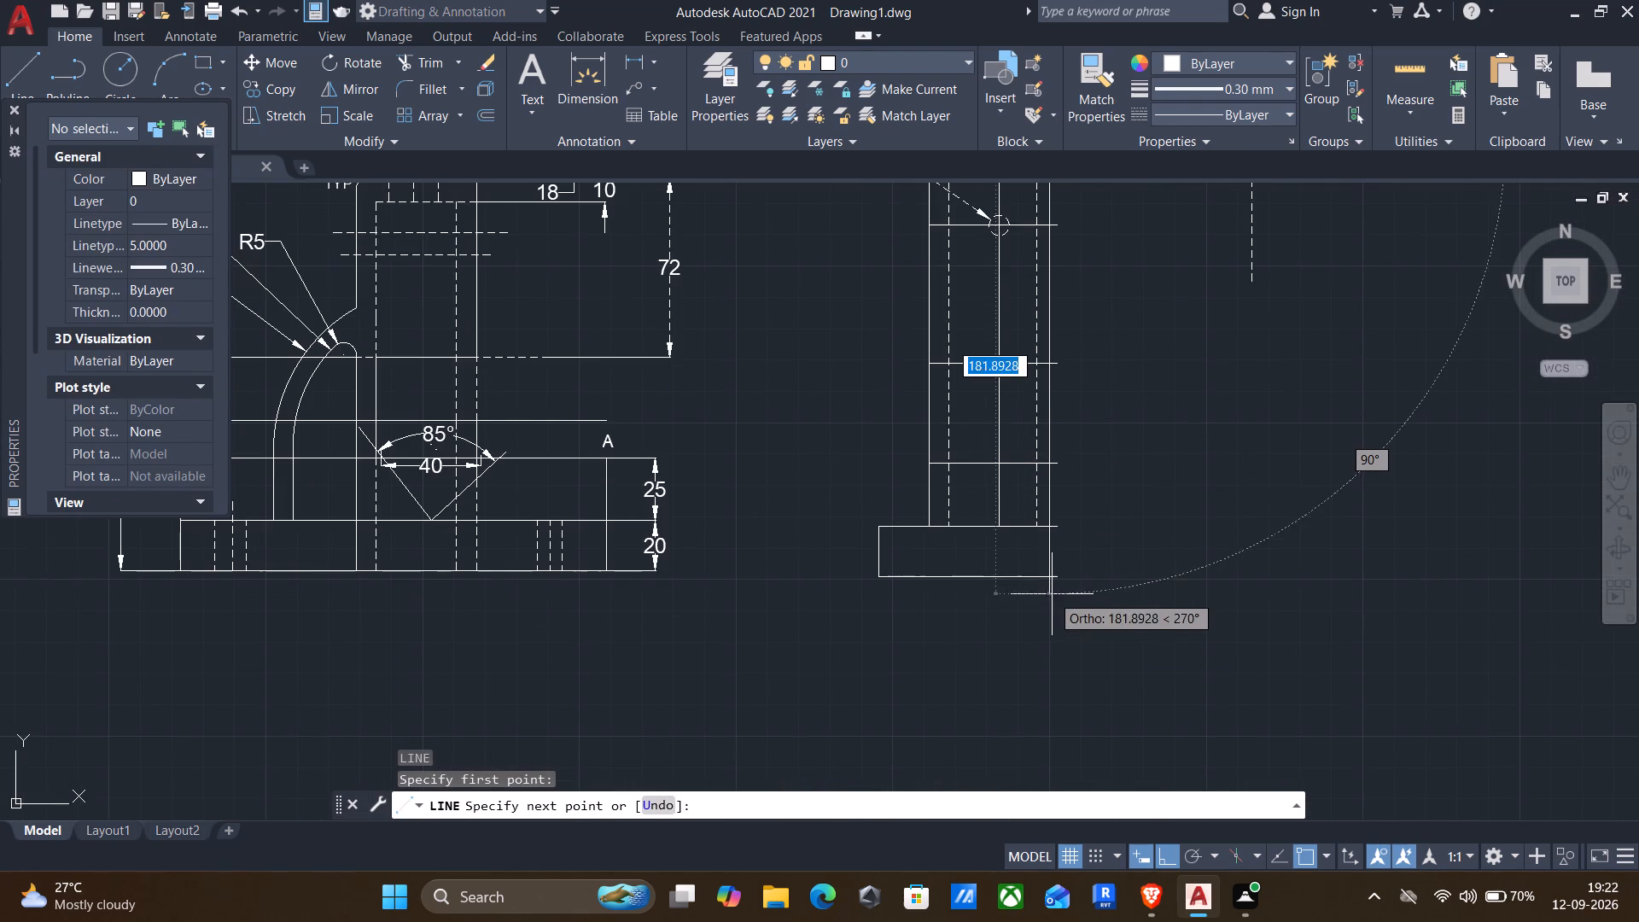
click(1049, 576)
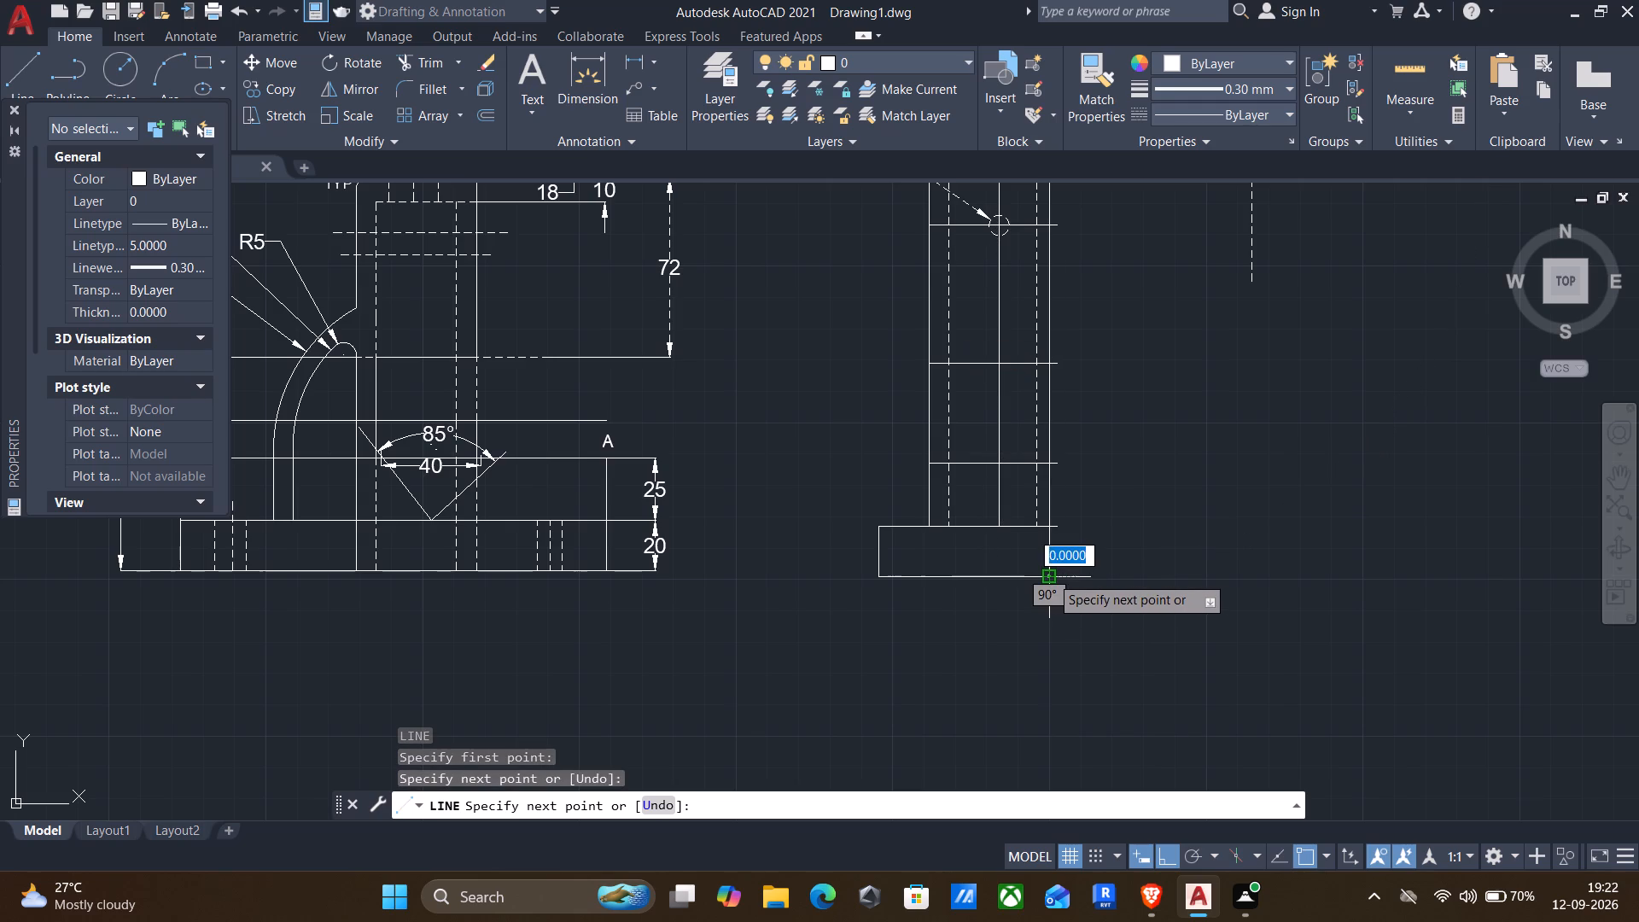
key(Escape)
Trim the overhangs beyond the new right edge on the base's two horizontal lines and the two horizontal lines above them.
text(tr)
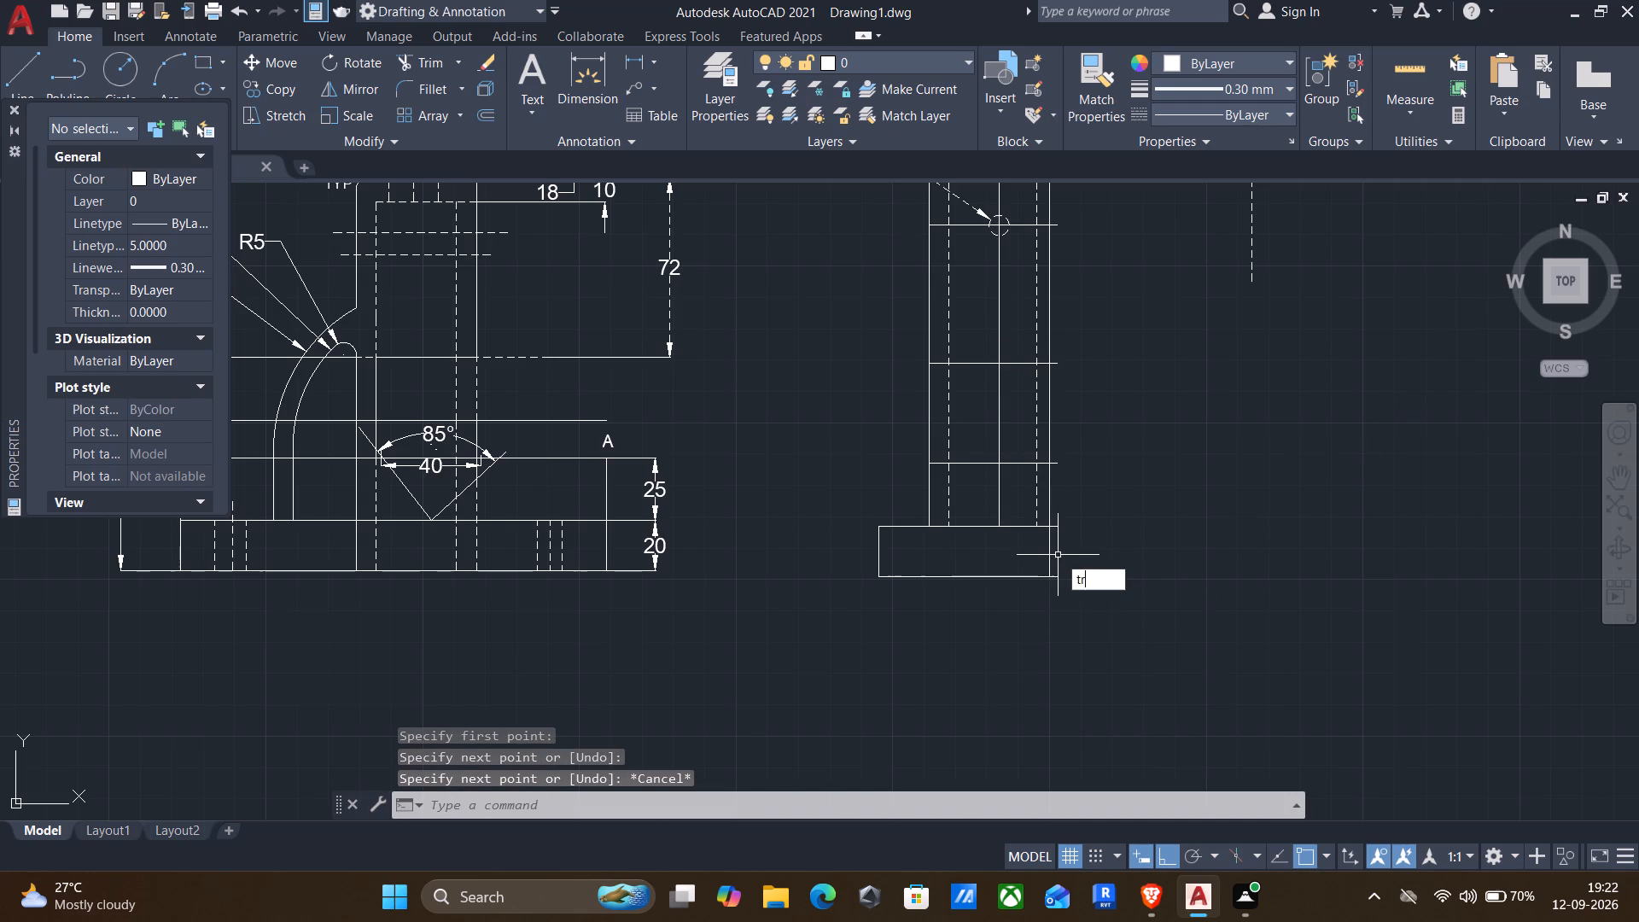
key(Return)
scroll(1050, 580, up, 1)
drag(1060, 546, 1048, 599)
scroll(1058, 492, up, 3)
drag(1029, 482, 1037, 577)
scroll(1064, 527, down, 2)
middle_drag(1086, 428, 1069, 680)
scroll(1063, 642, up, 2)
drag(1005, 537, 987, 630)
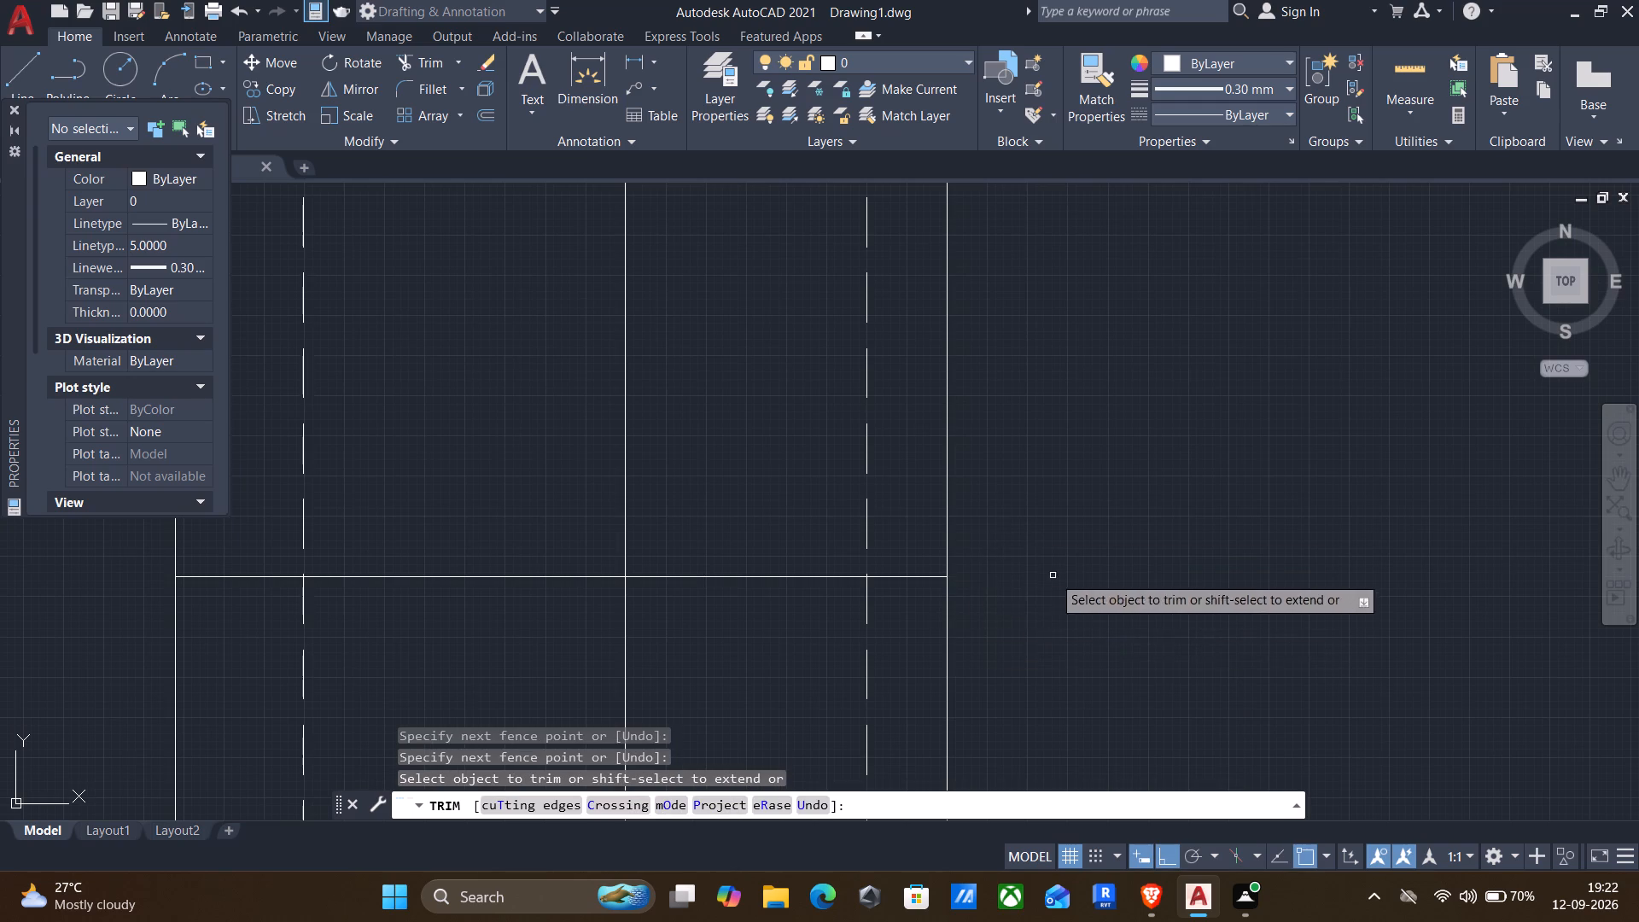
middle_drag(1053, 575, 1024, 909)
drag(956, 253, 965, 351)
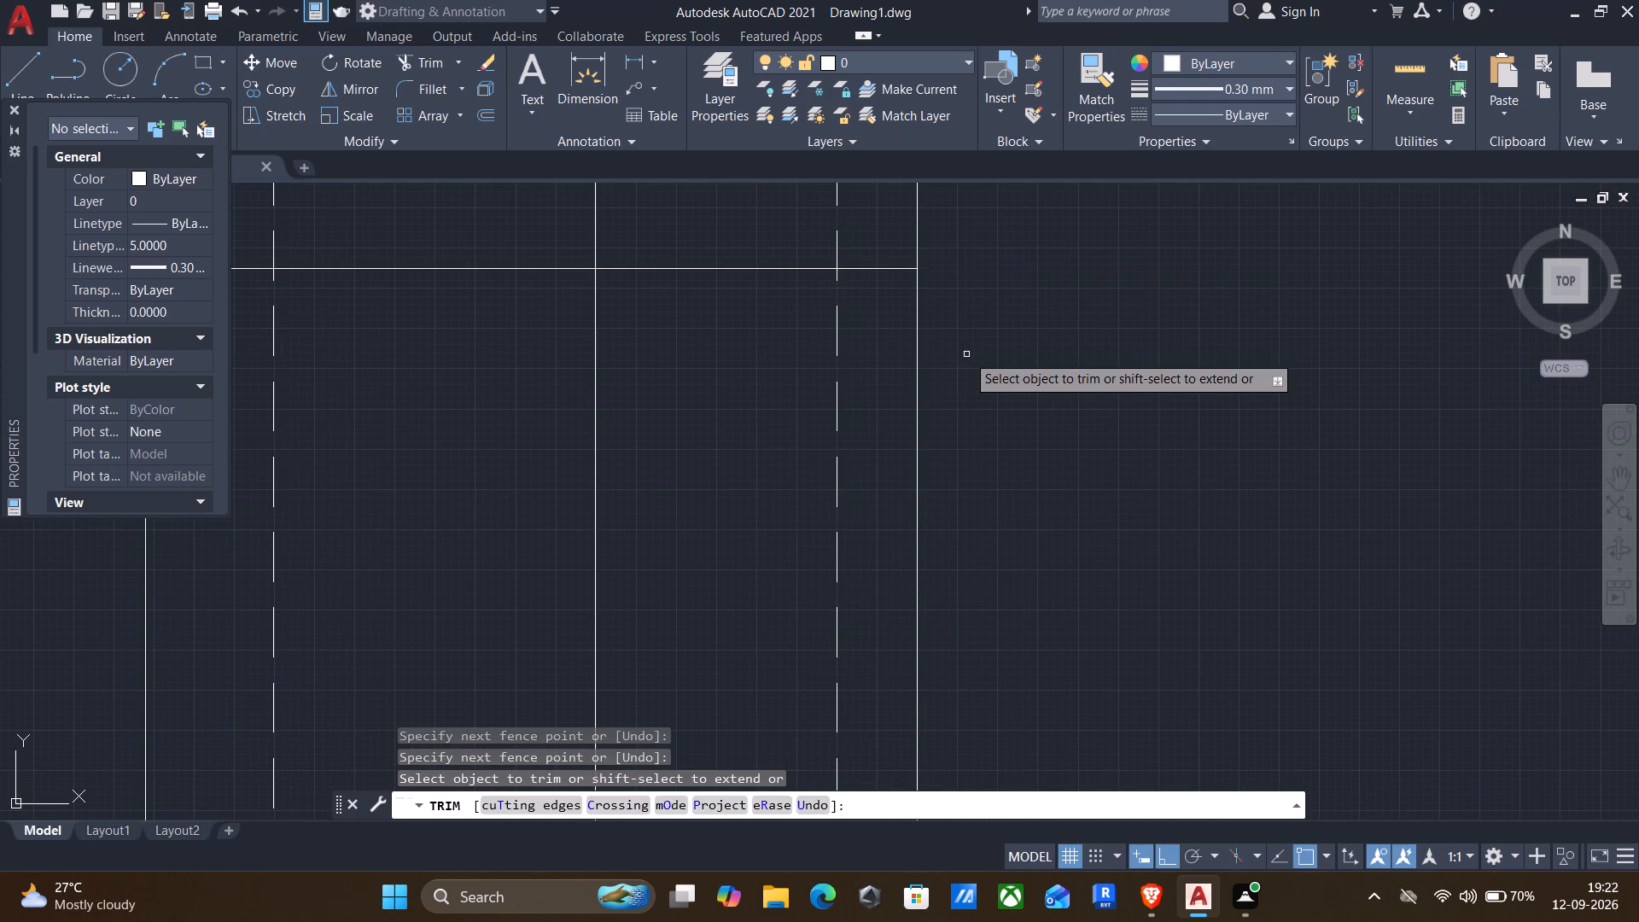
Trim the overhangs beyond the new right edge on the side view's upper three horizontal lines.
middle_drag(966, 356, 965, 868)
scroll(931, 374, down, 1)
middle_drag(954, 347, 960, 754)
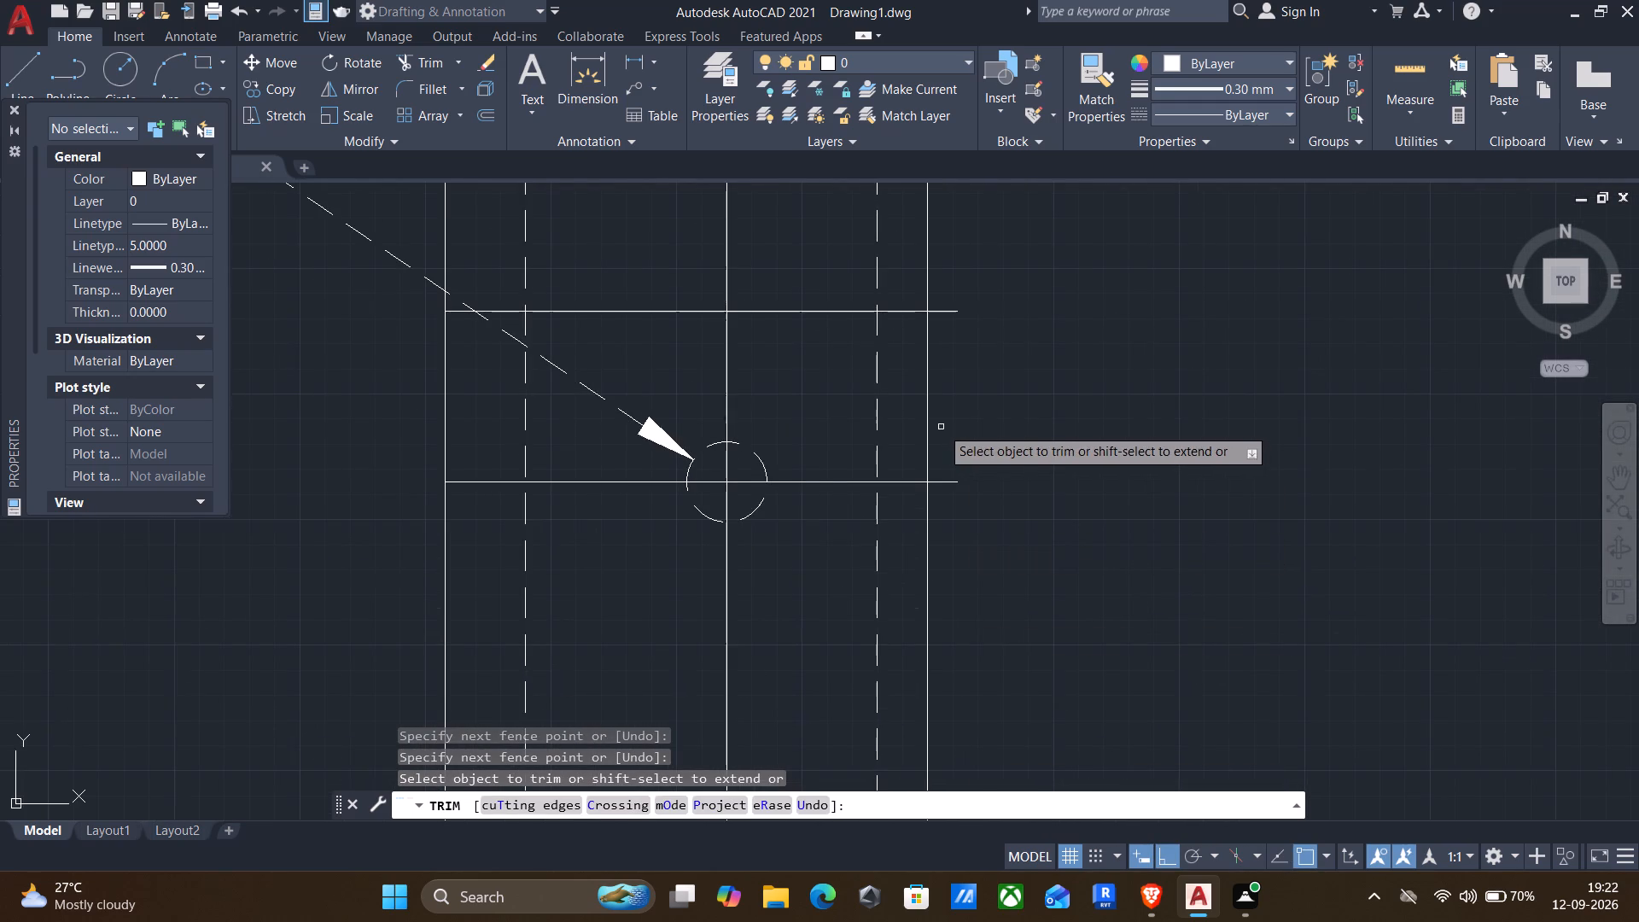
drag(941, 432, 946, 513)
drag(955, 297, 949, 353)
scroll(963, 351, down, 2)
scroll(965, 251, up, 2)
drag(938, 260, 943, 342)
scroll(945, 344, down, 3)
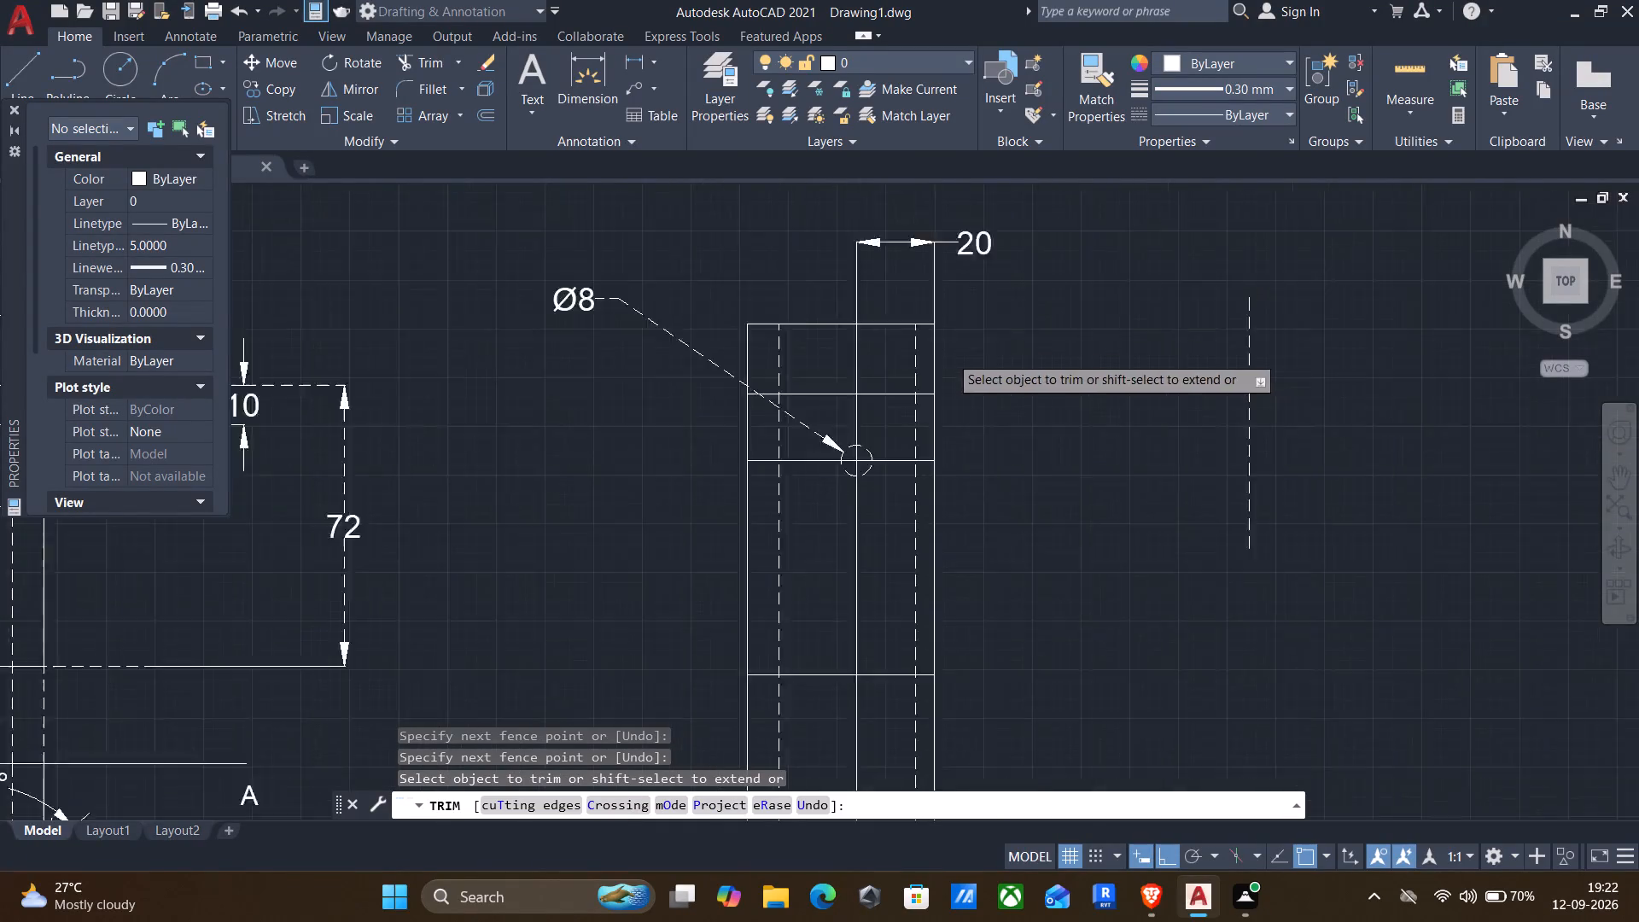
middle_drag(974, 409, 994, 386)
key(Escape)
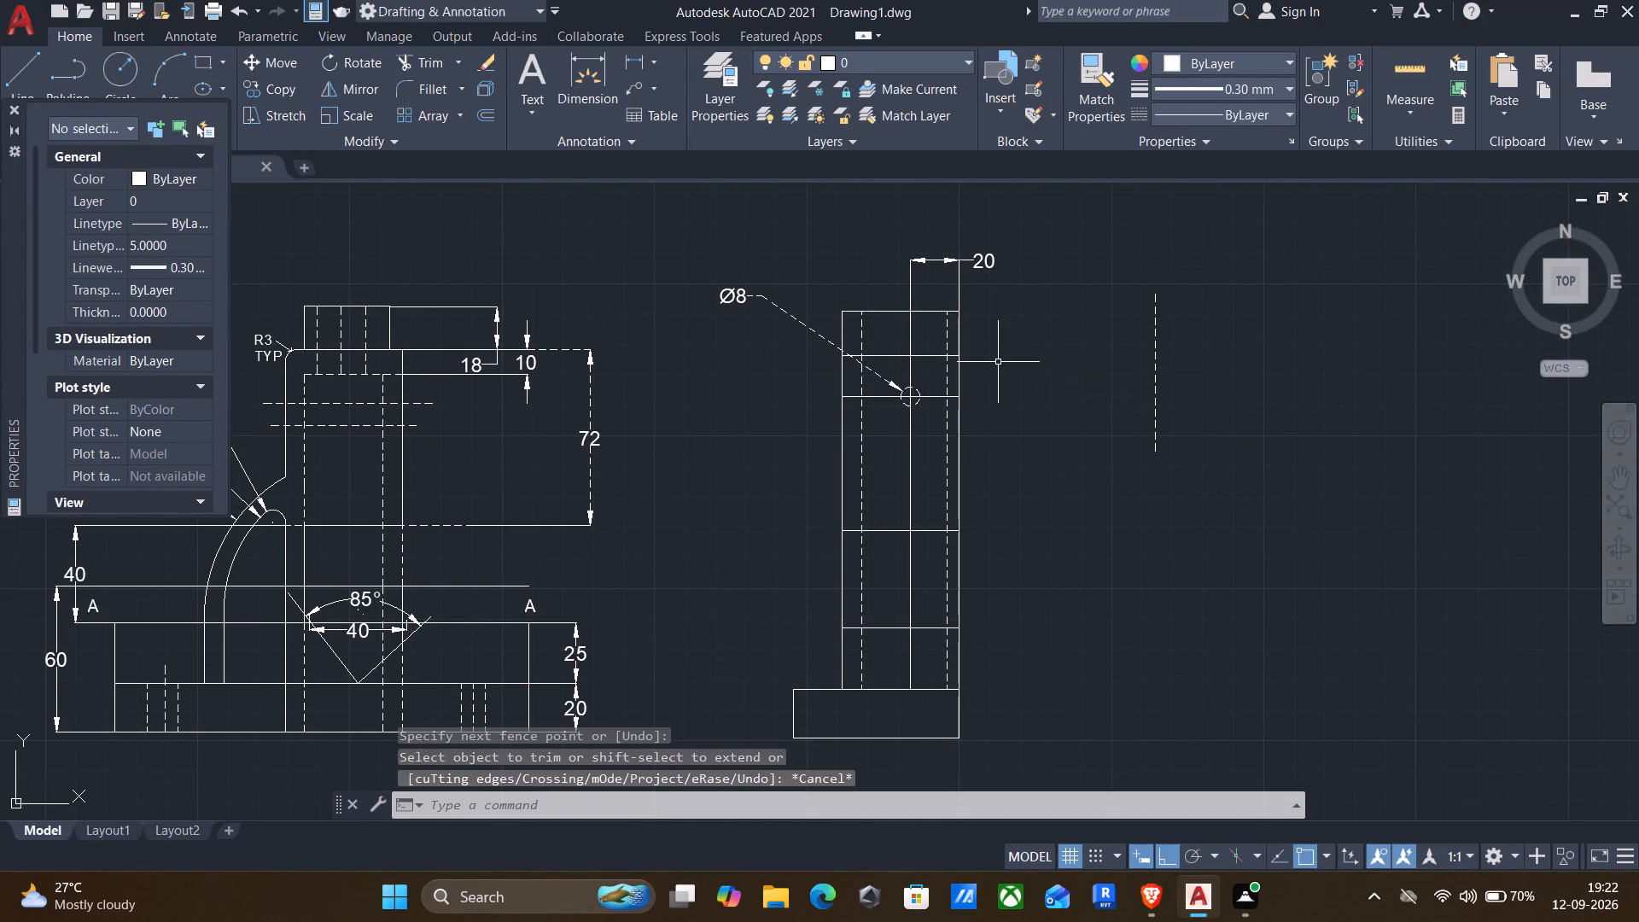
Offset the side view's new right edge inward by 8.
key(o)
key(Return)
click(960, 445)
click(924, 475)
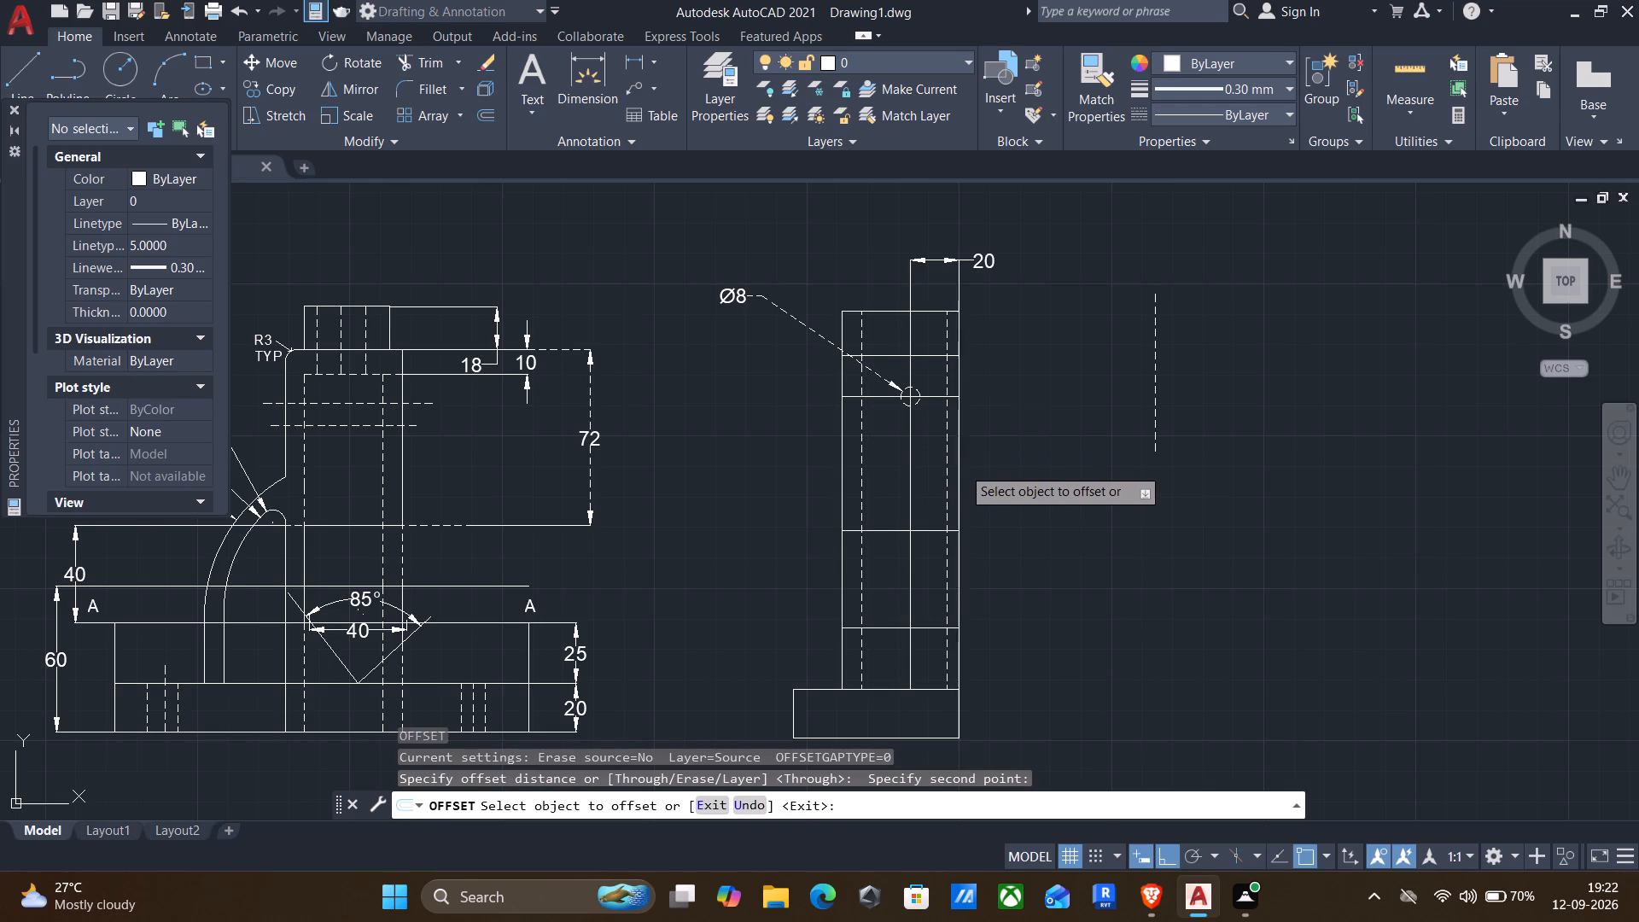
click(962, 467)
click(957, 468)
key(8)
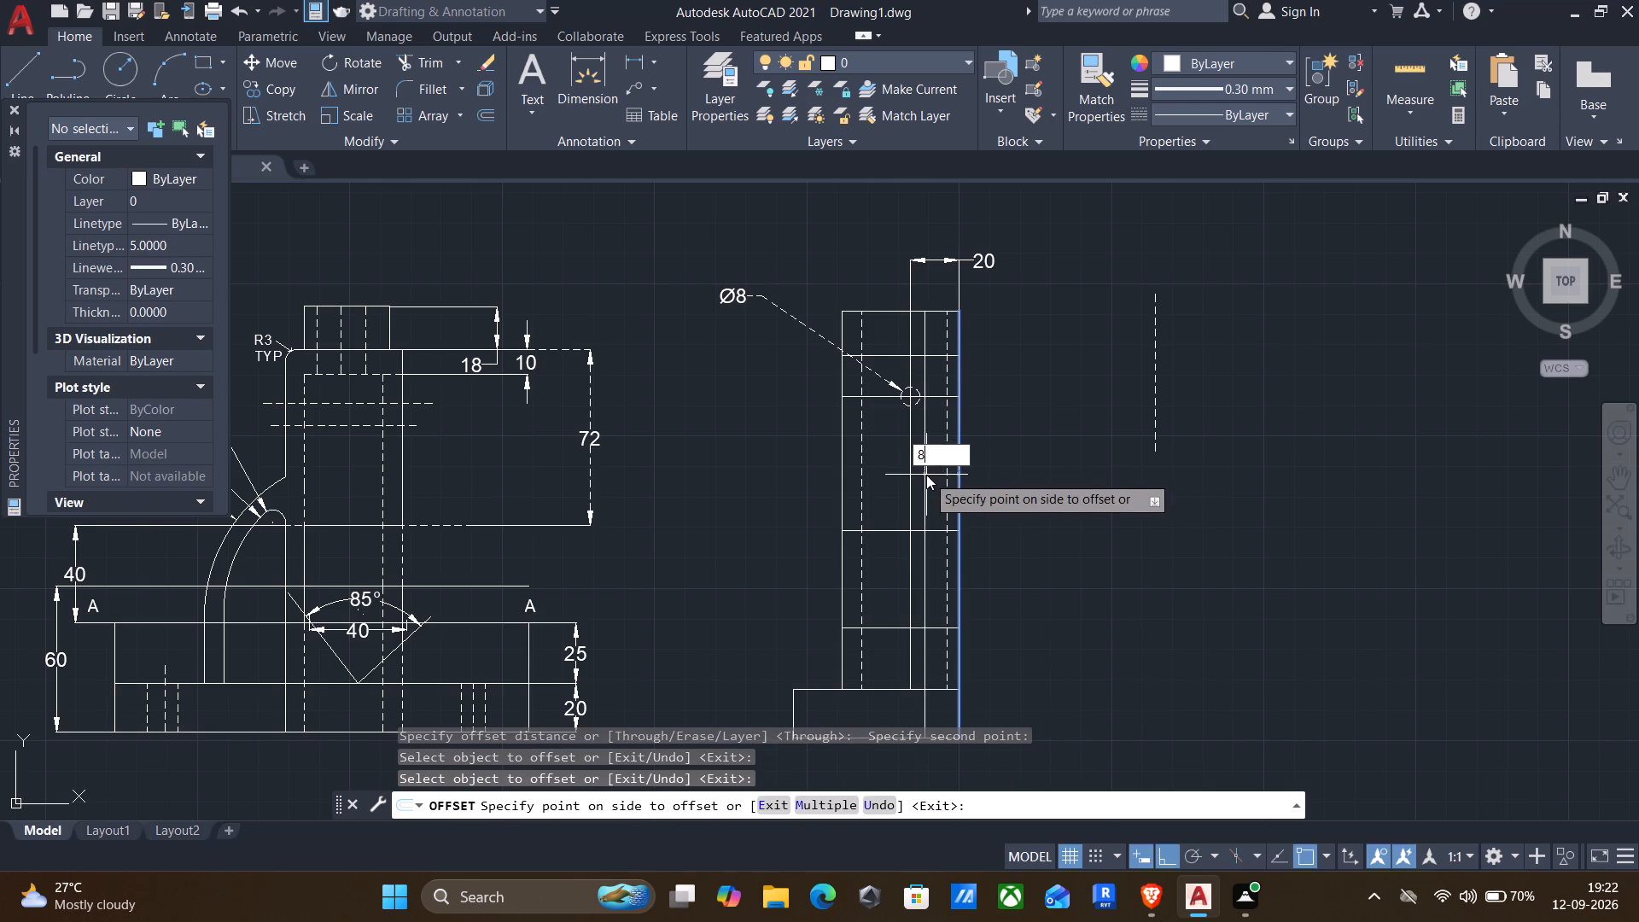
key(Return)
key(Escape)
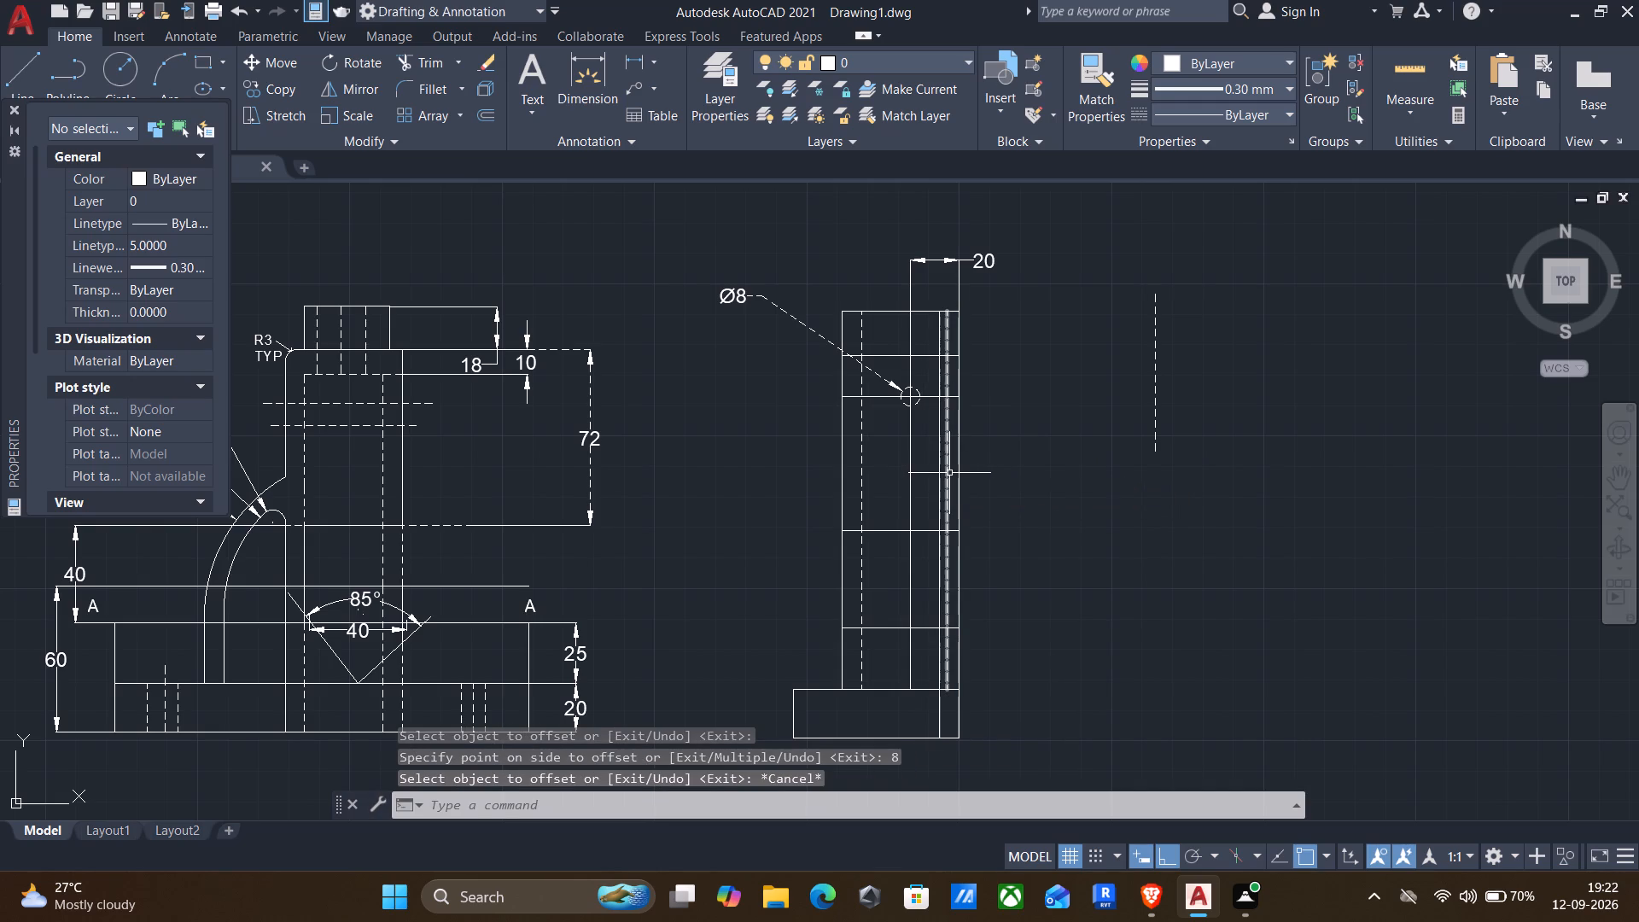
Delete the old dashed vertical line between the new offset line and the side view's right edge.
click(949, 471)
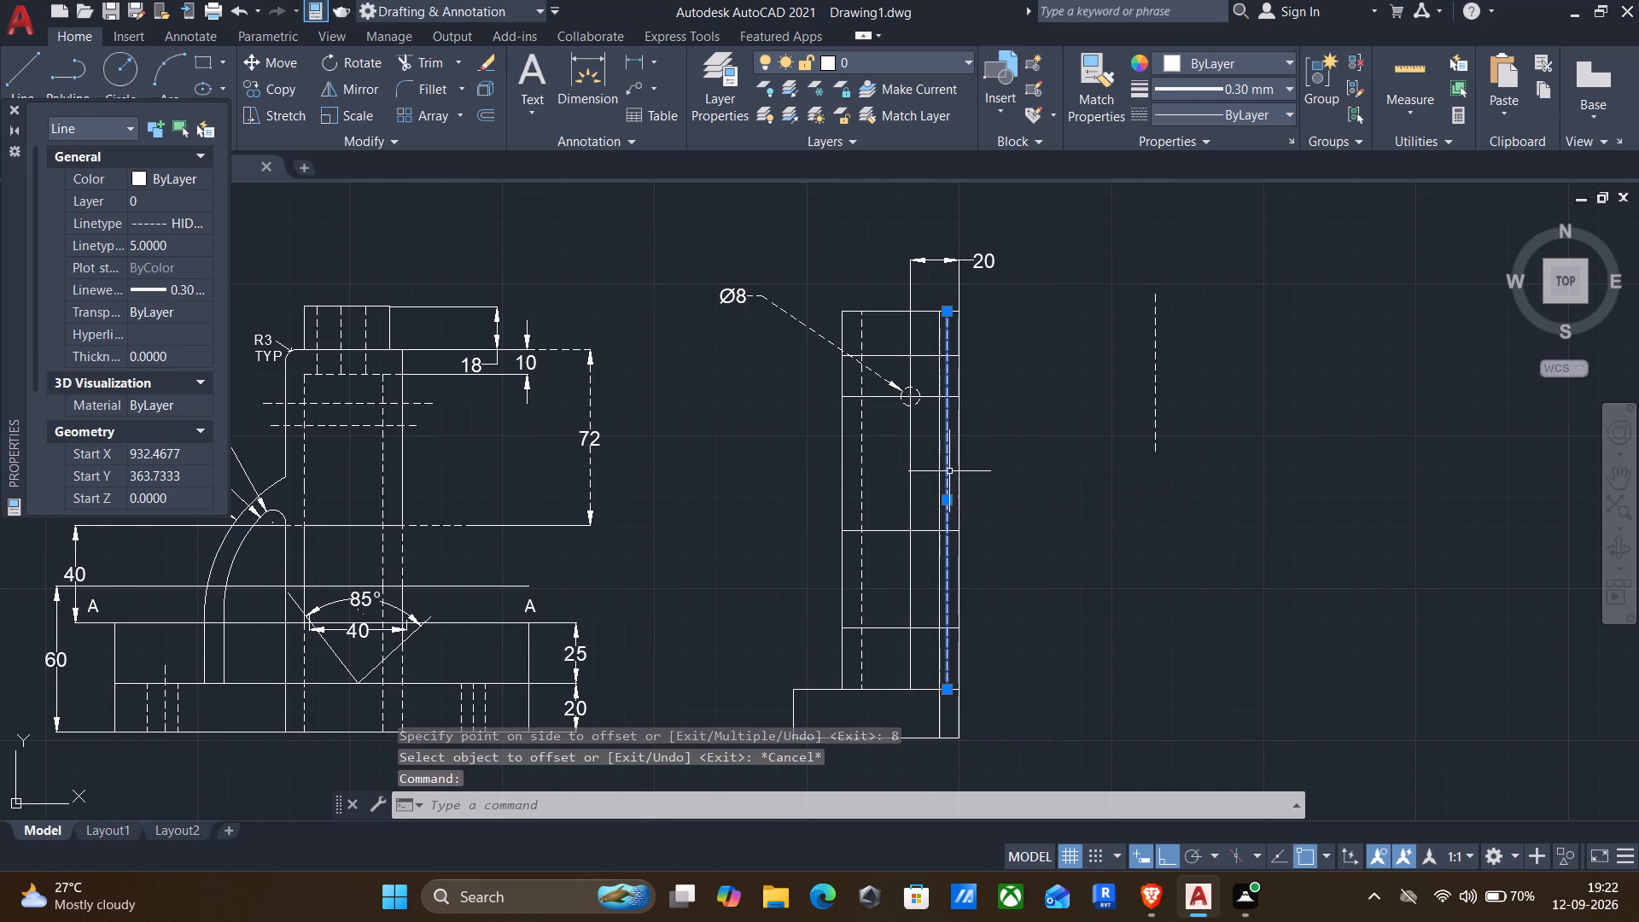
key(Delete)
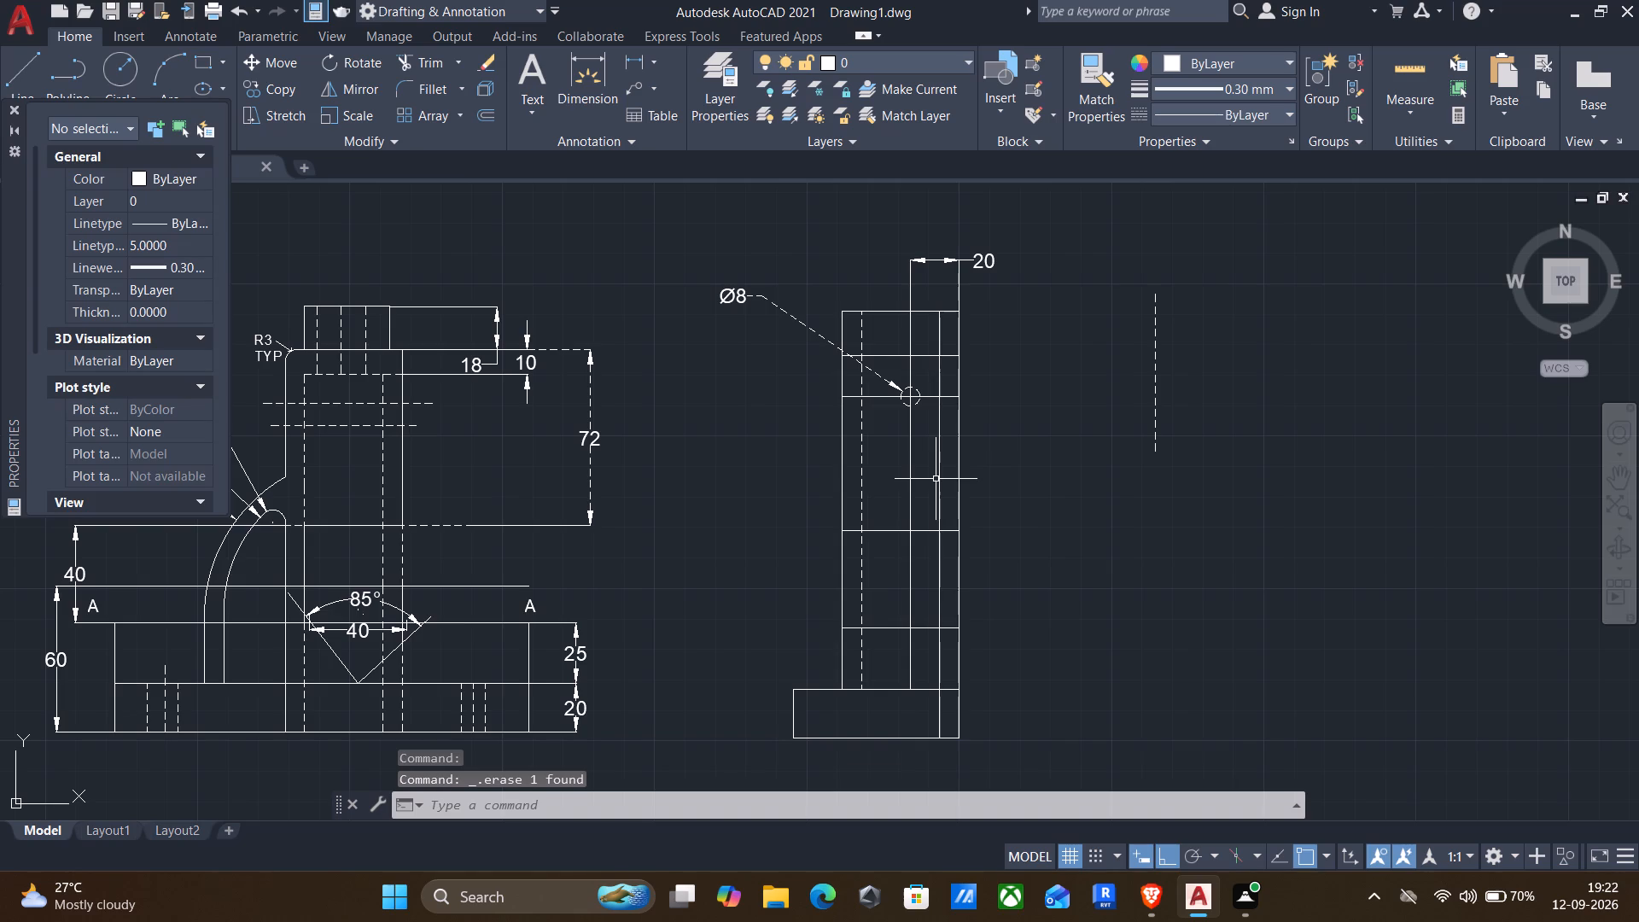
Match the new offset line near the side view's right edge to the separate dashed vertical reference line's properties.
text(matc)
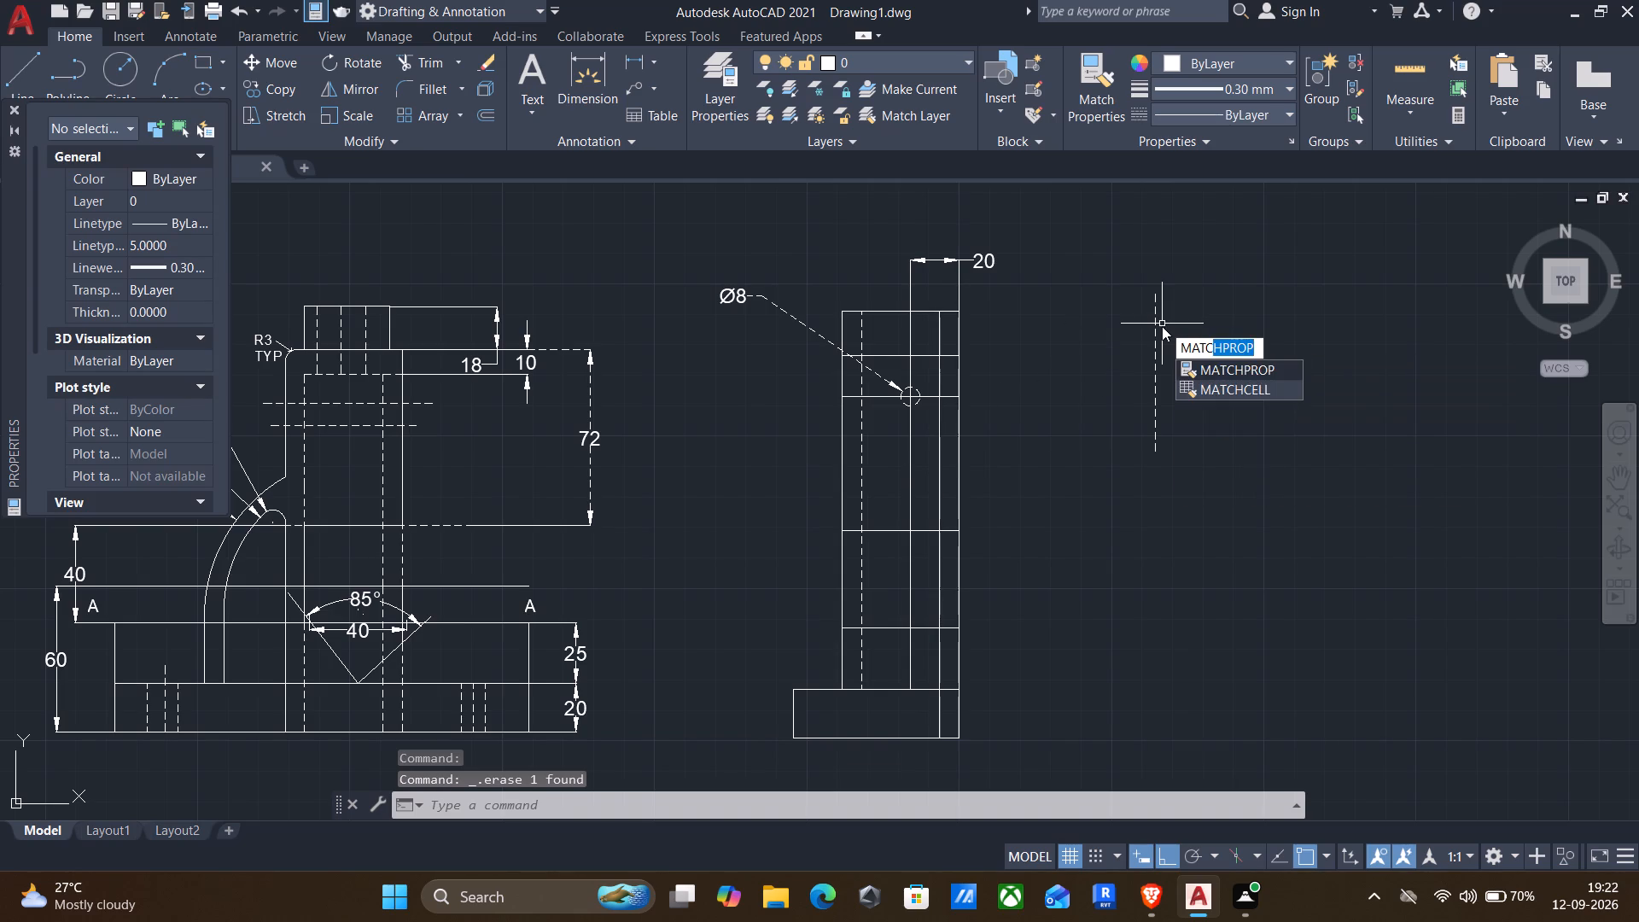
key(Return)
click(1151, 363)
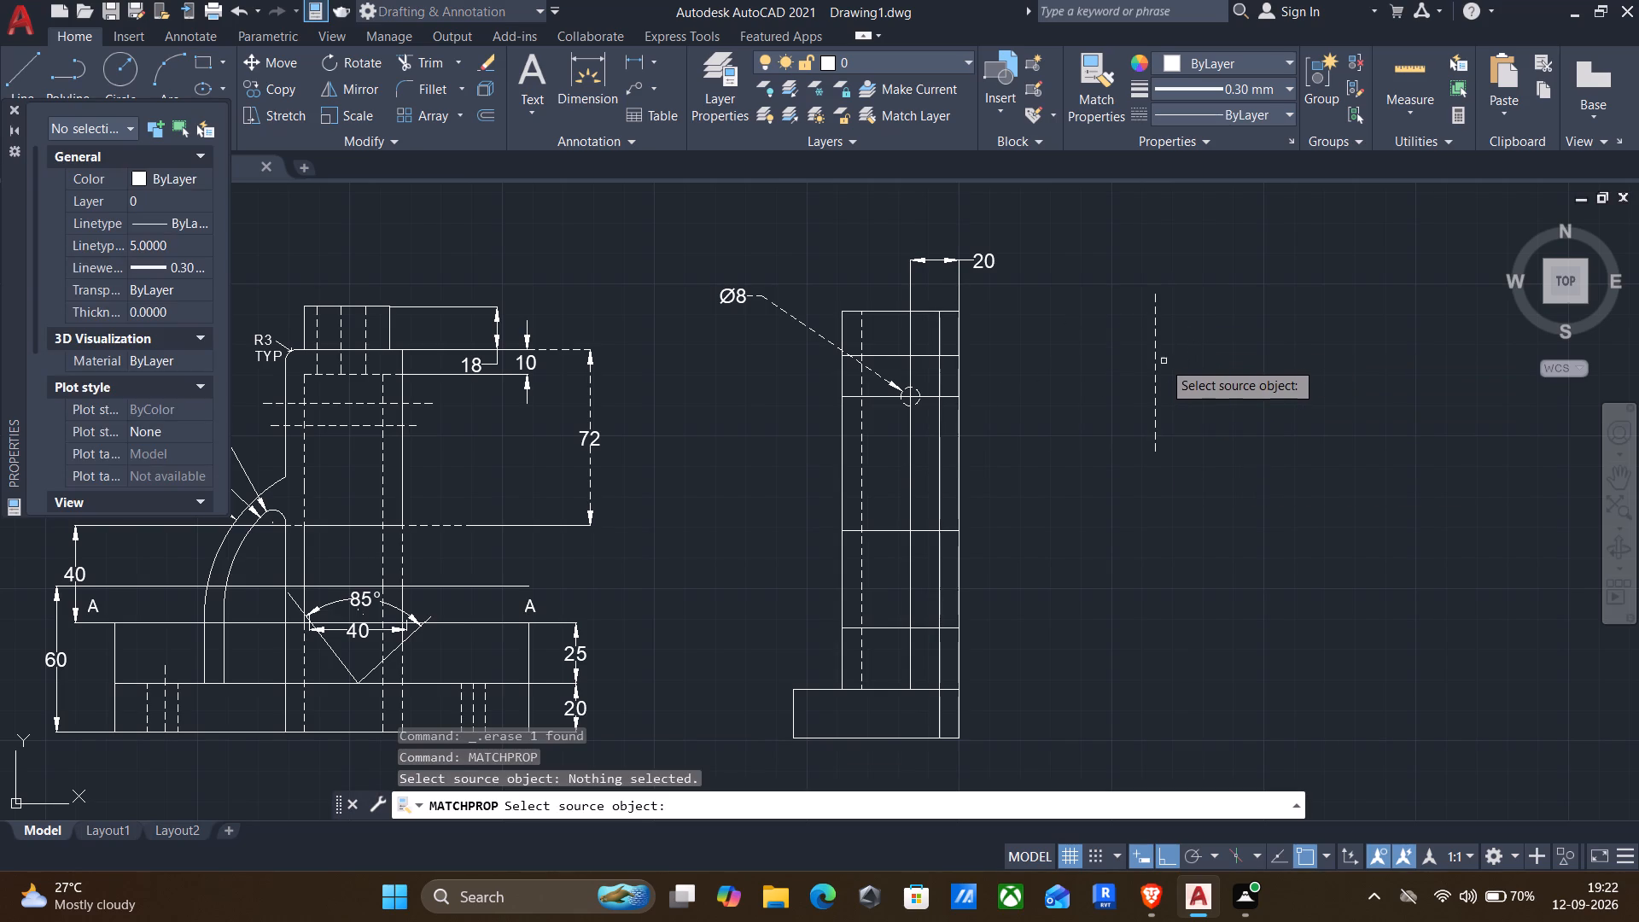
click(1152, 361)
click(1154, 359)
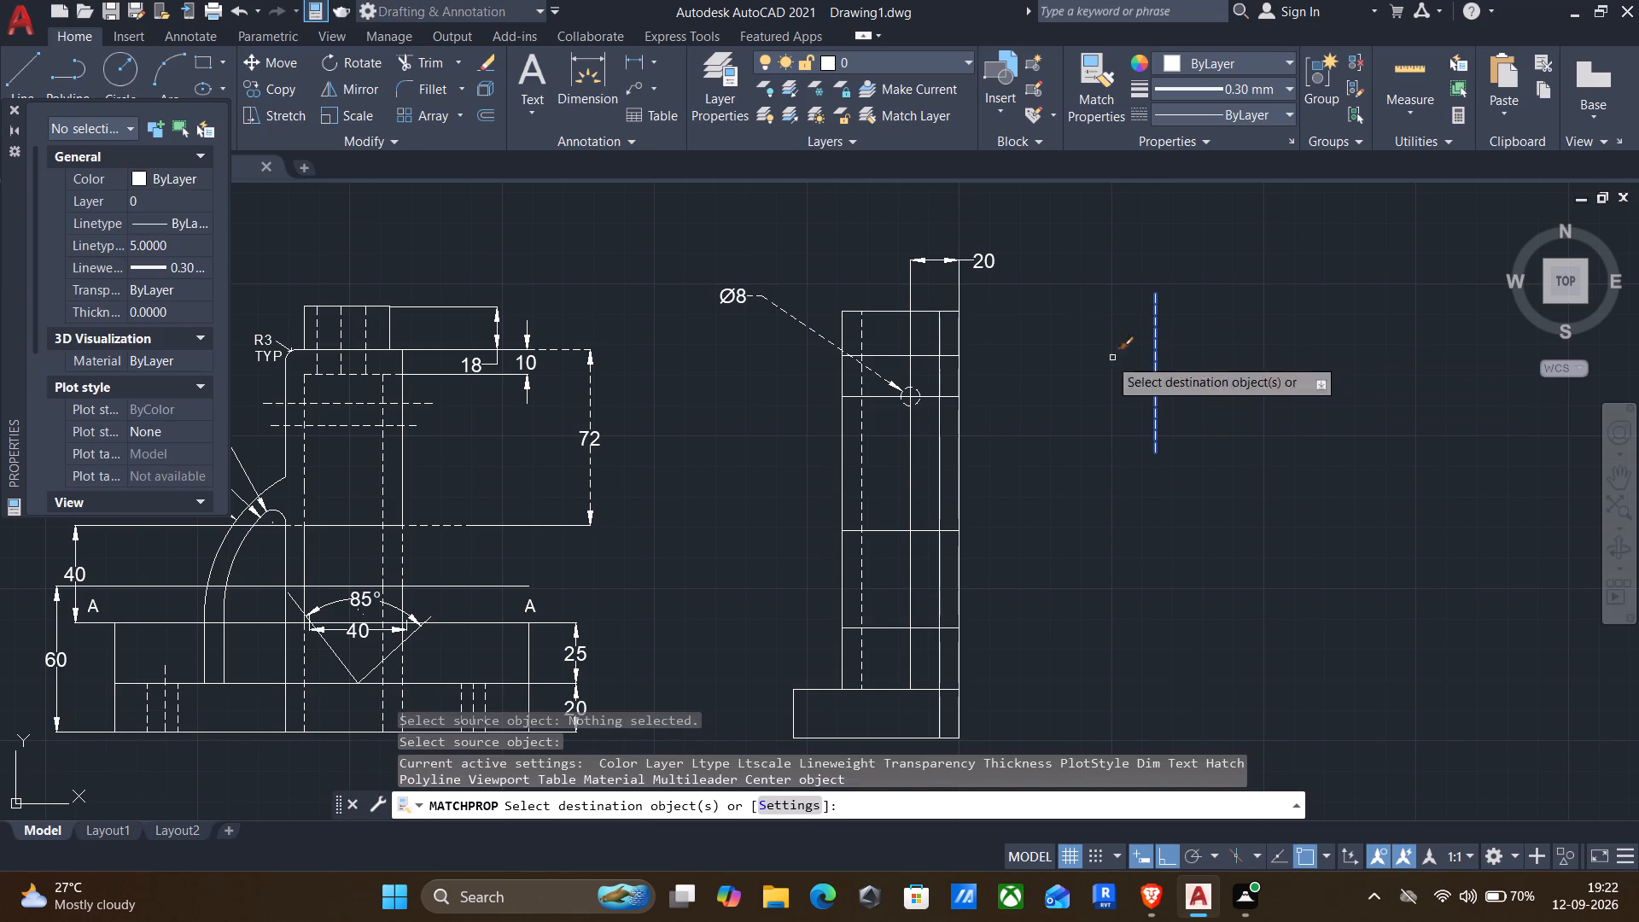
click(942, 452)
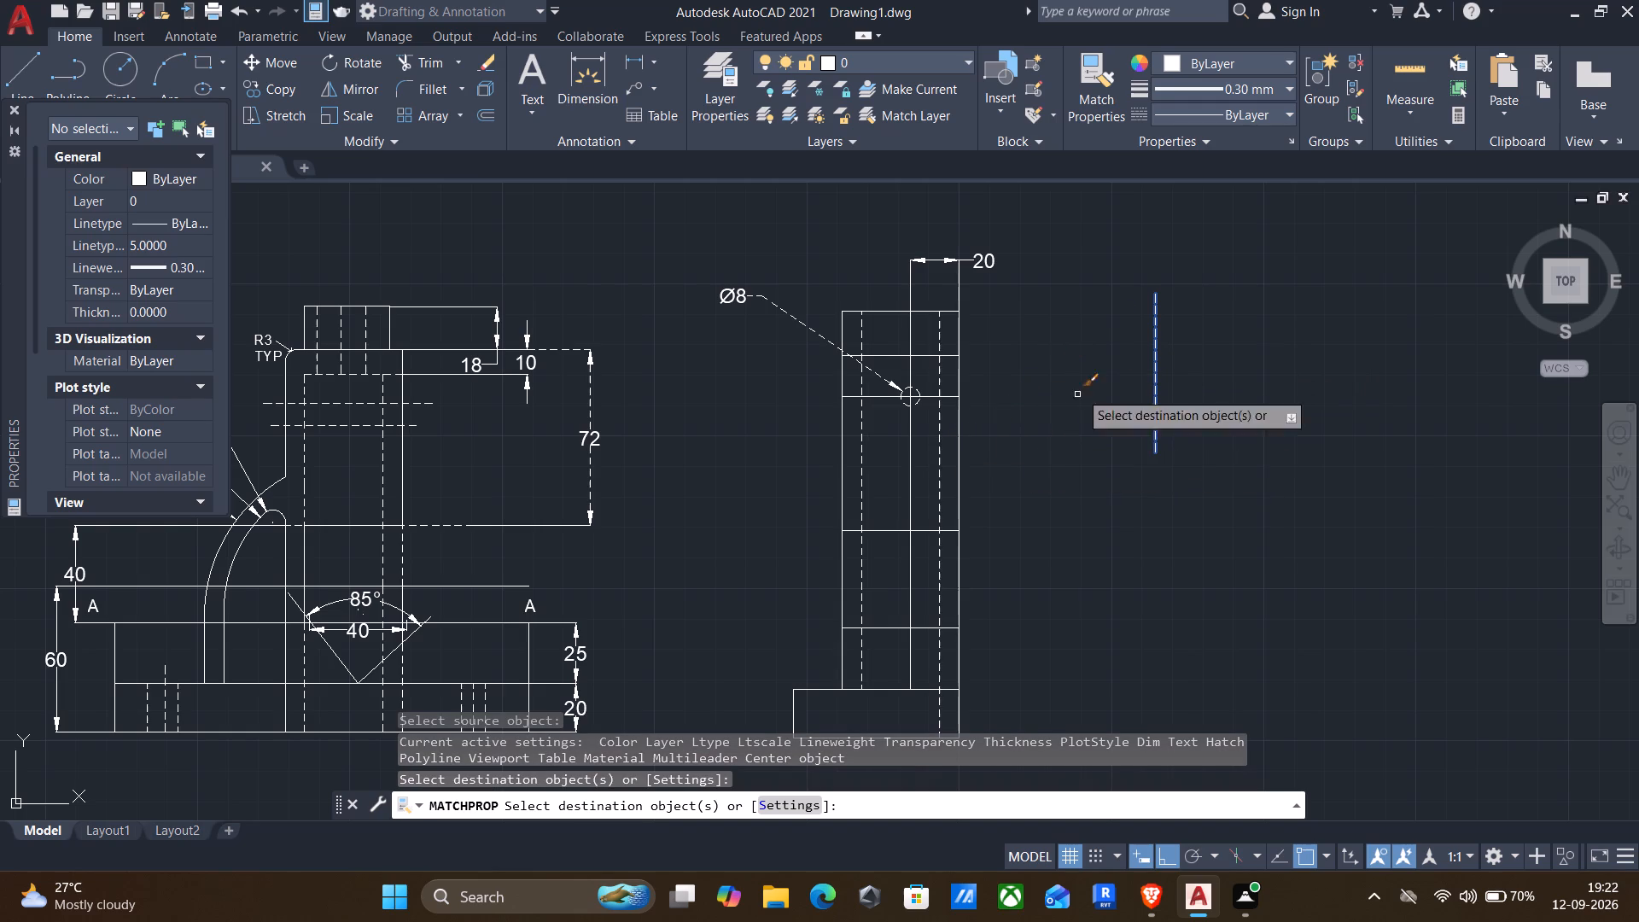
key(Escape)
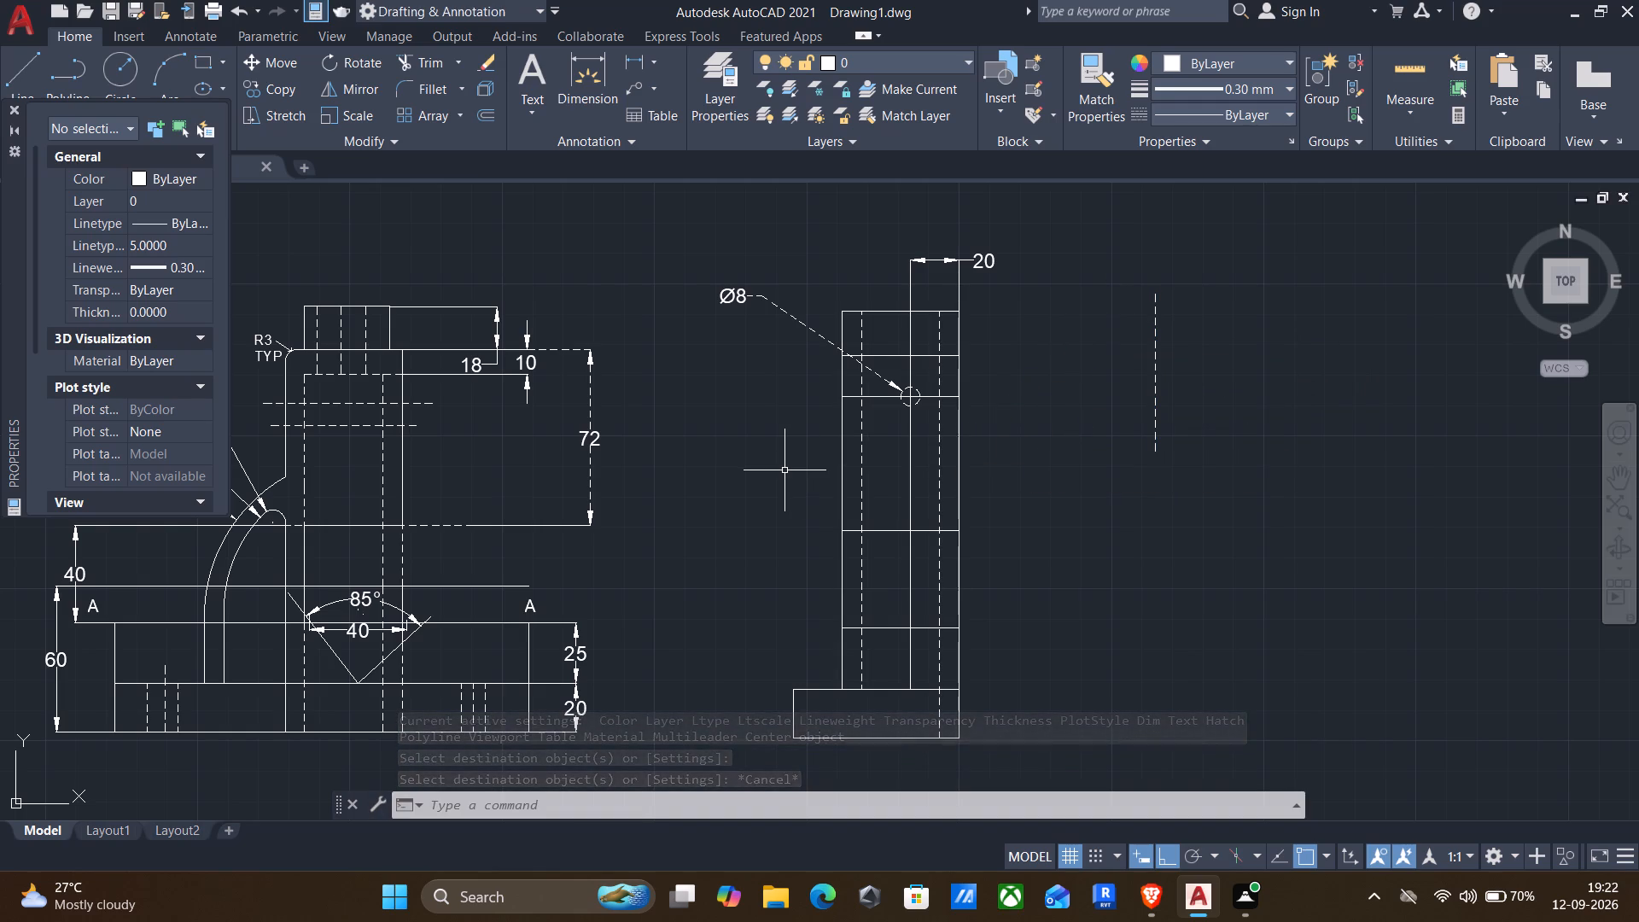
Set the current linetype to HIDDEN2 and draw a horizontal line across the side view's upright below the Ø8 hole.
click(1266, 117)
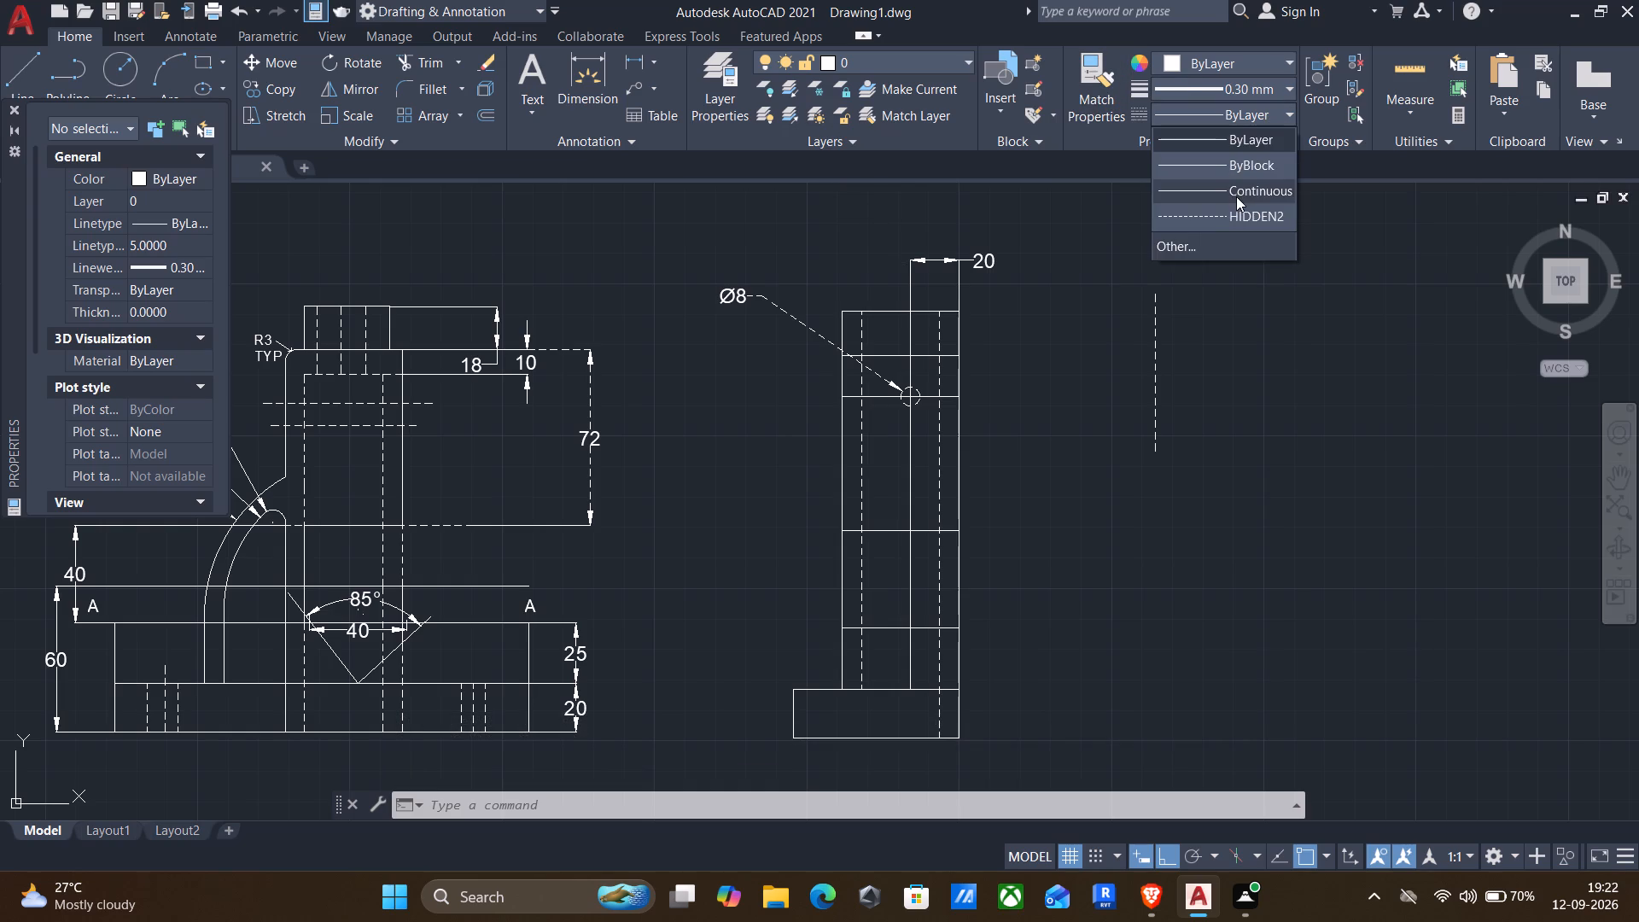
click(1228, 207)
key(l)
key(Return)
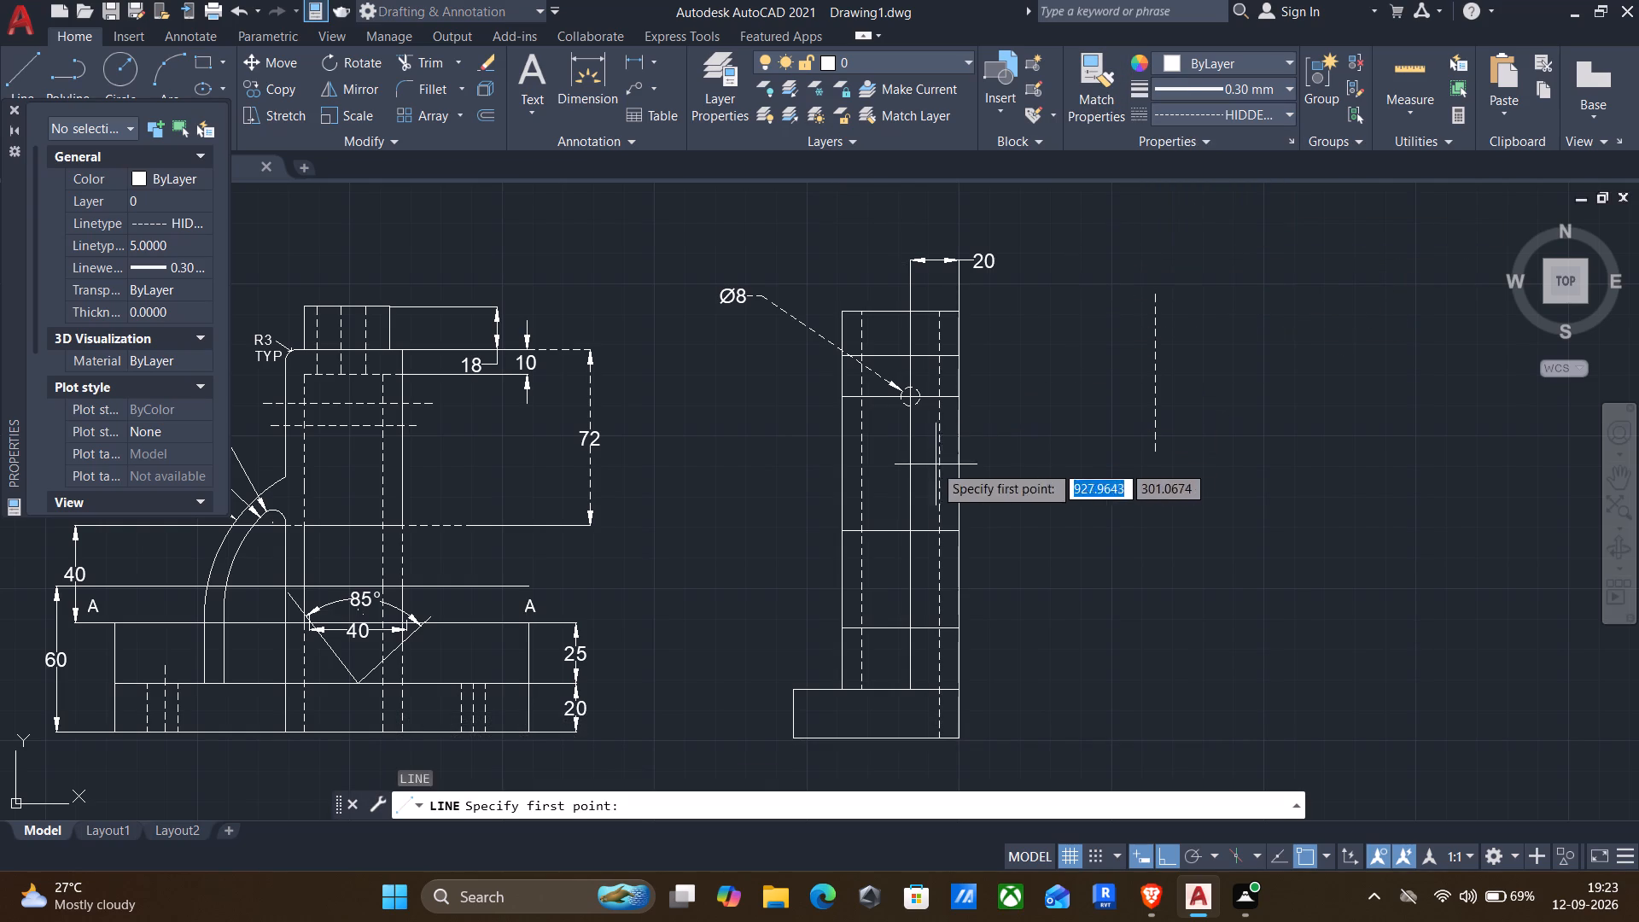
click(843, 455)
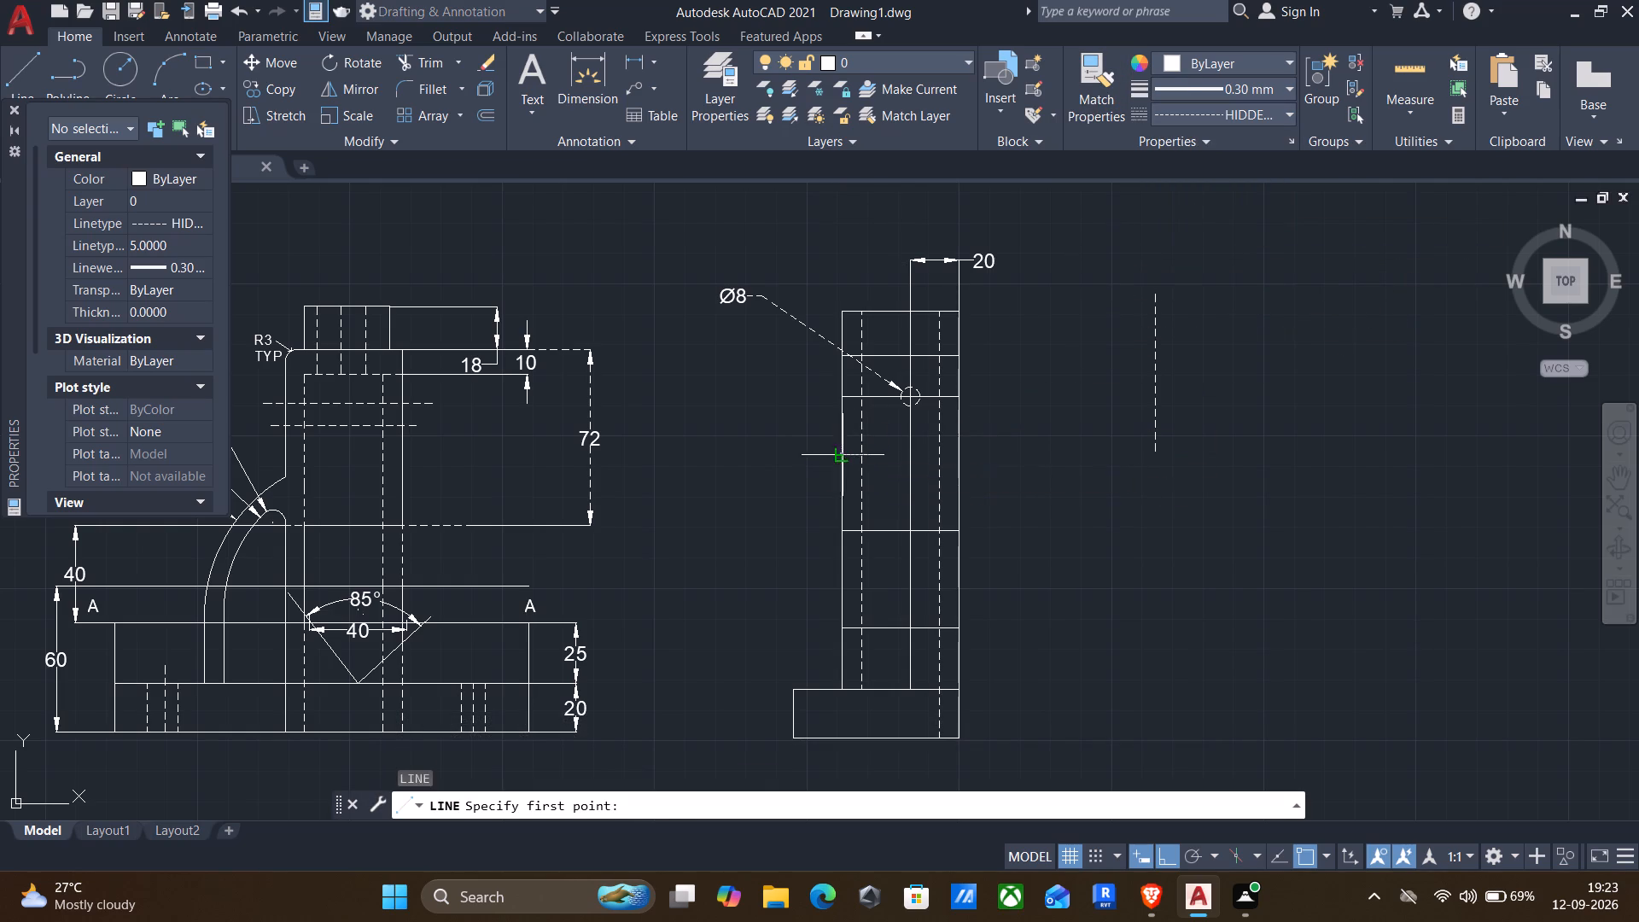
click(960, 446)
key(Return)
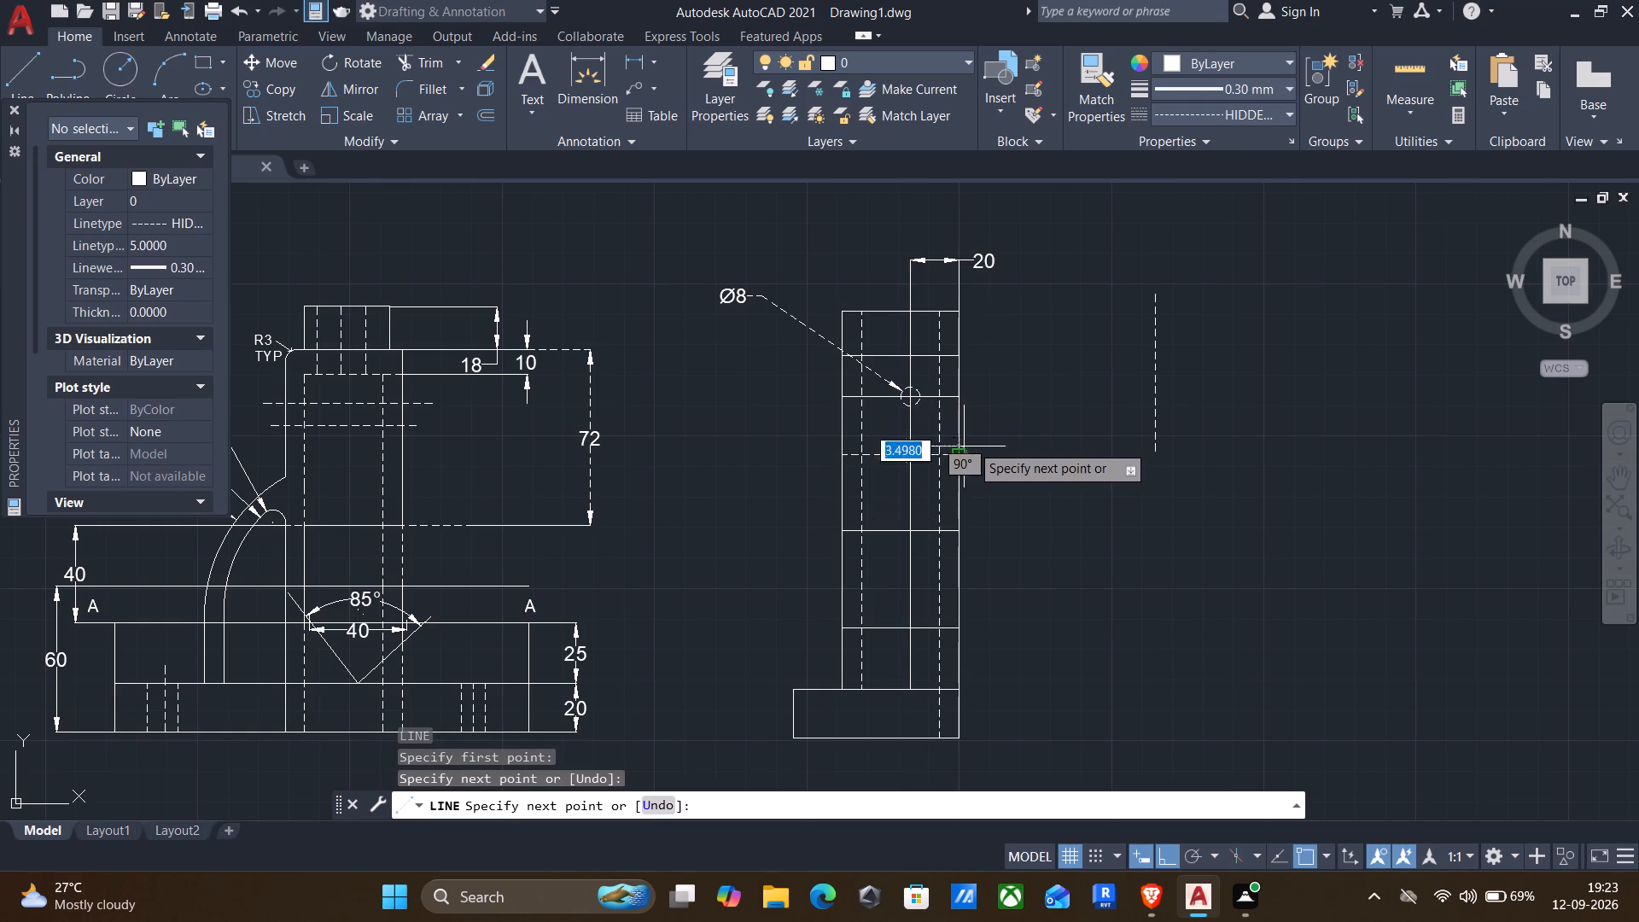
Offset the new horizontal hidden line downward by 3.
key(o)
key(Return)
drag(939, 453, 933, 481)
click(931, 511)
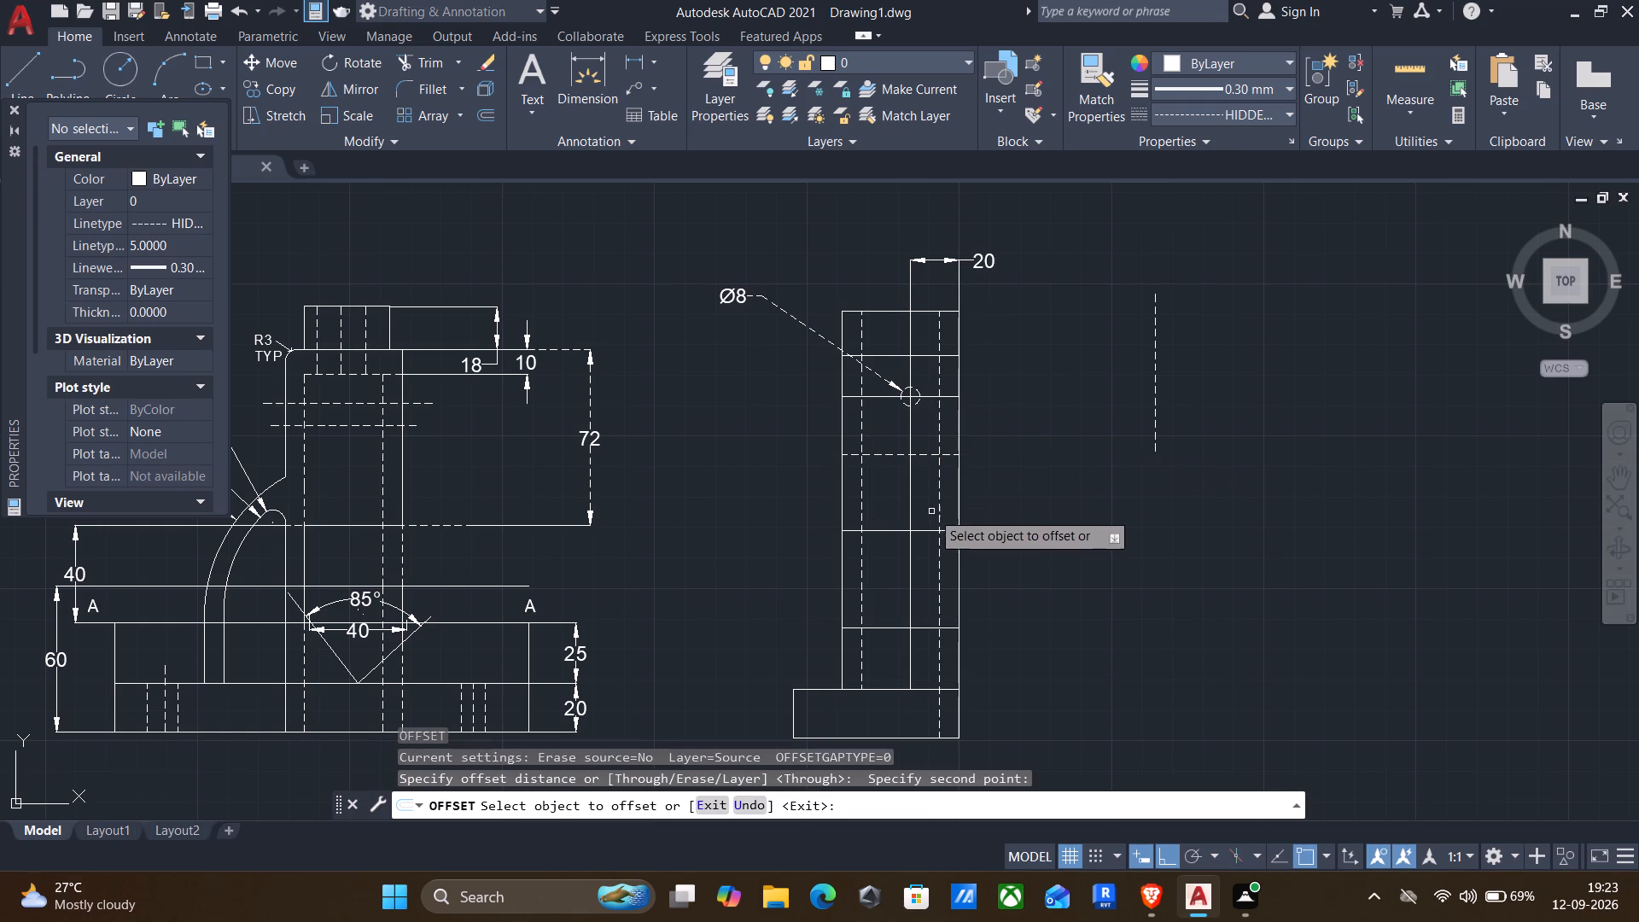
click(915, 453)
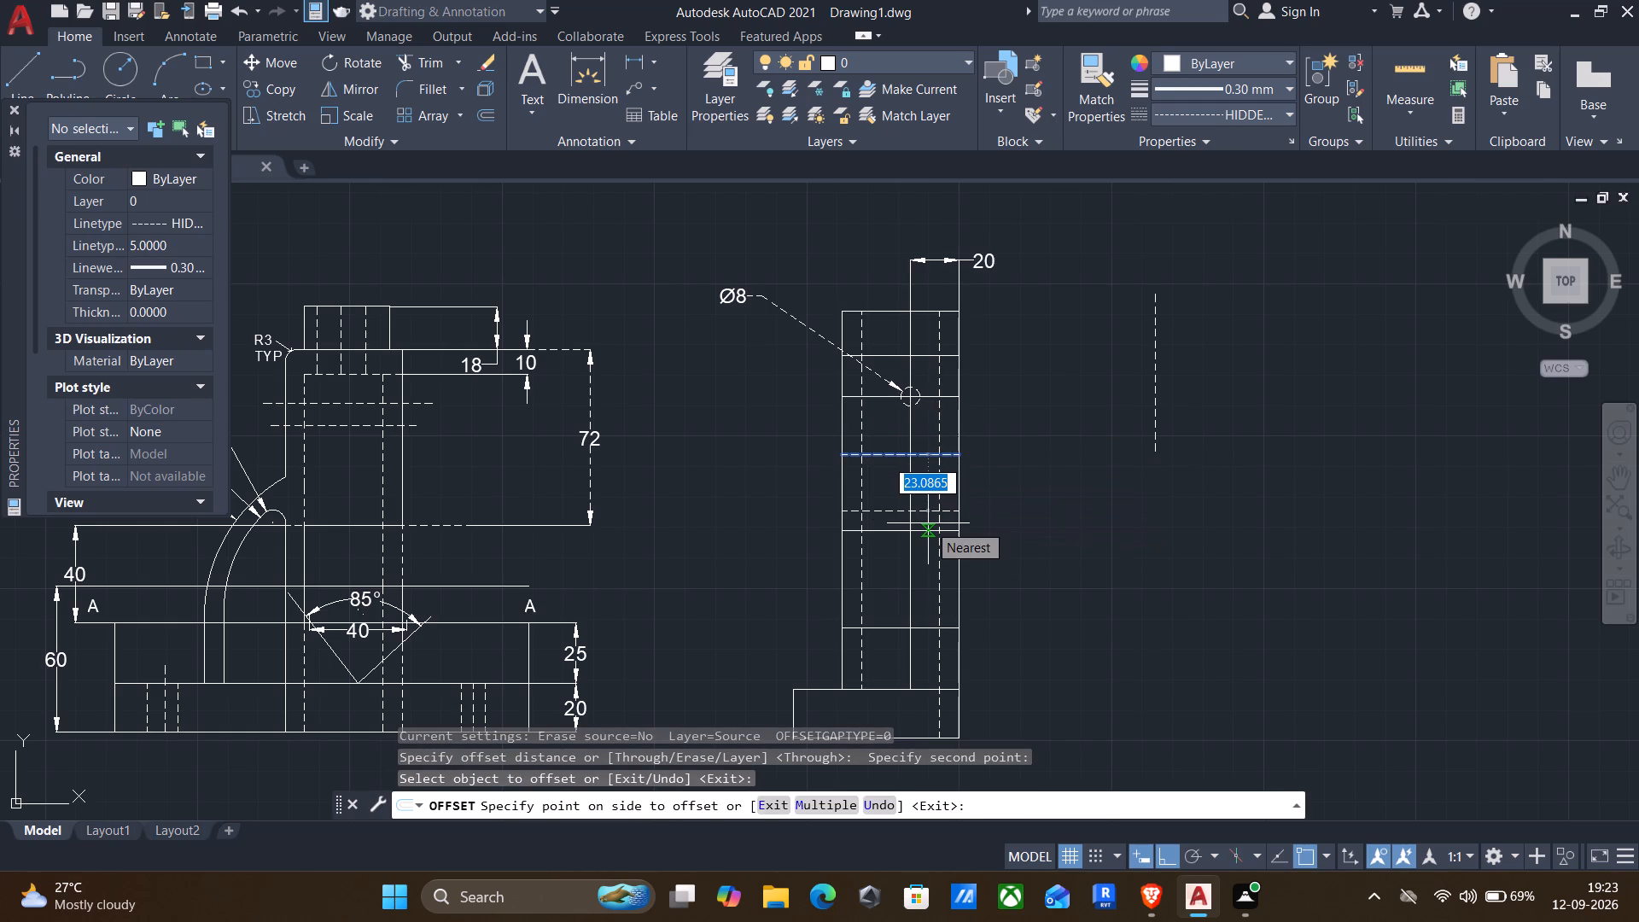
key(3)
key(Return)
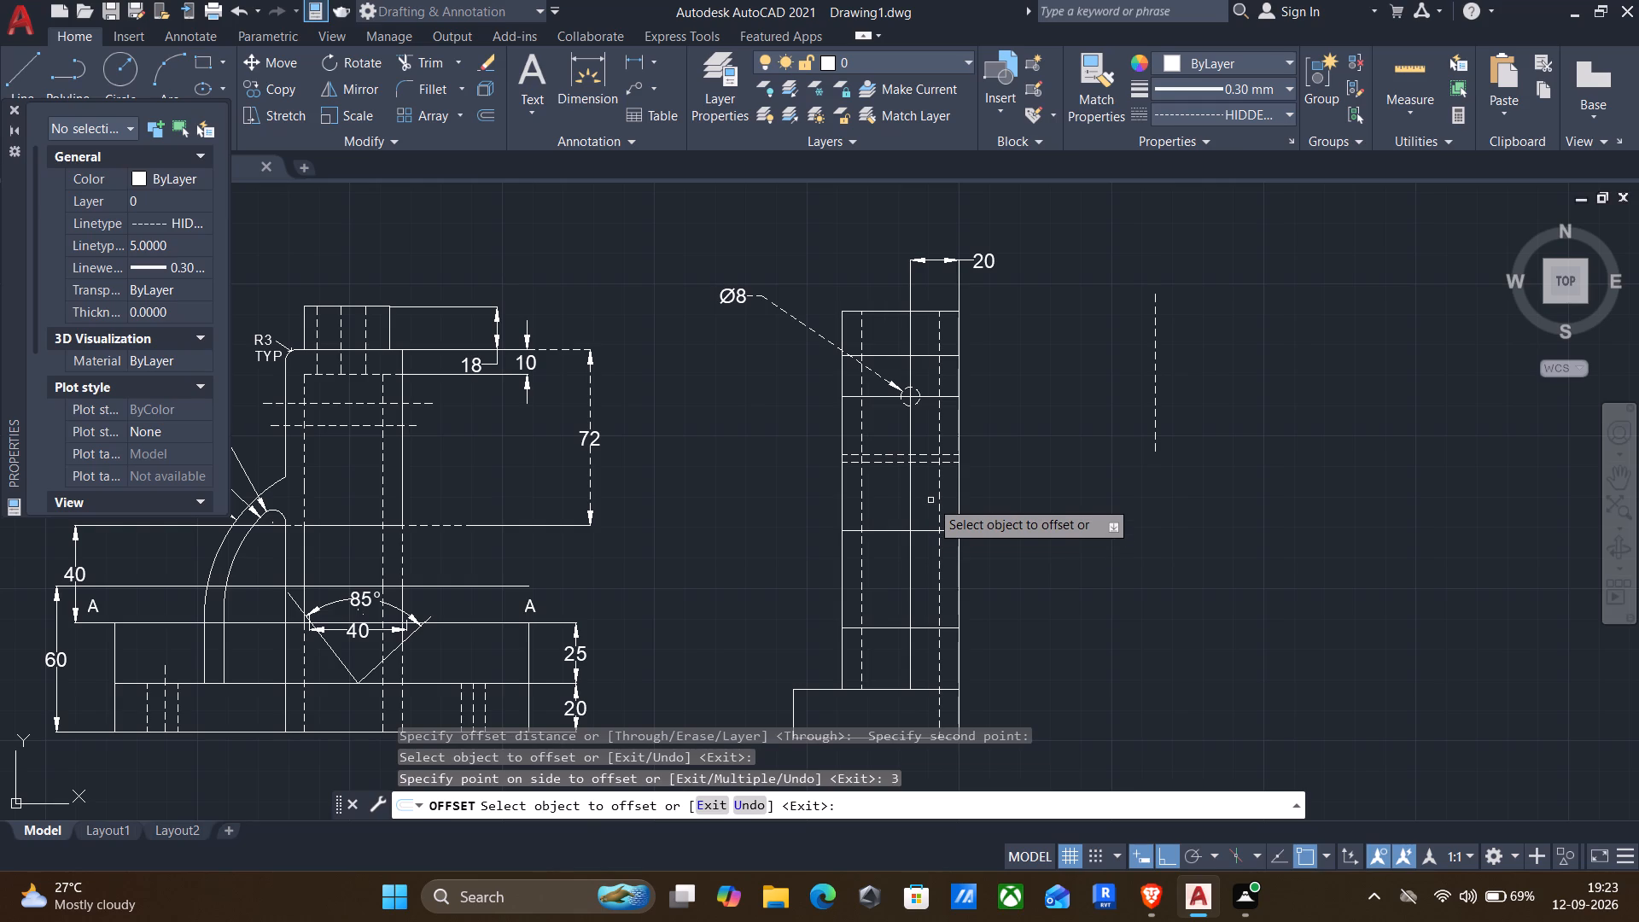
middle_drag(982, 589, 1064, 452)
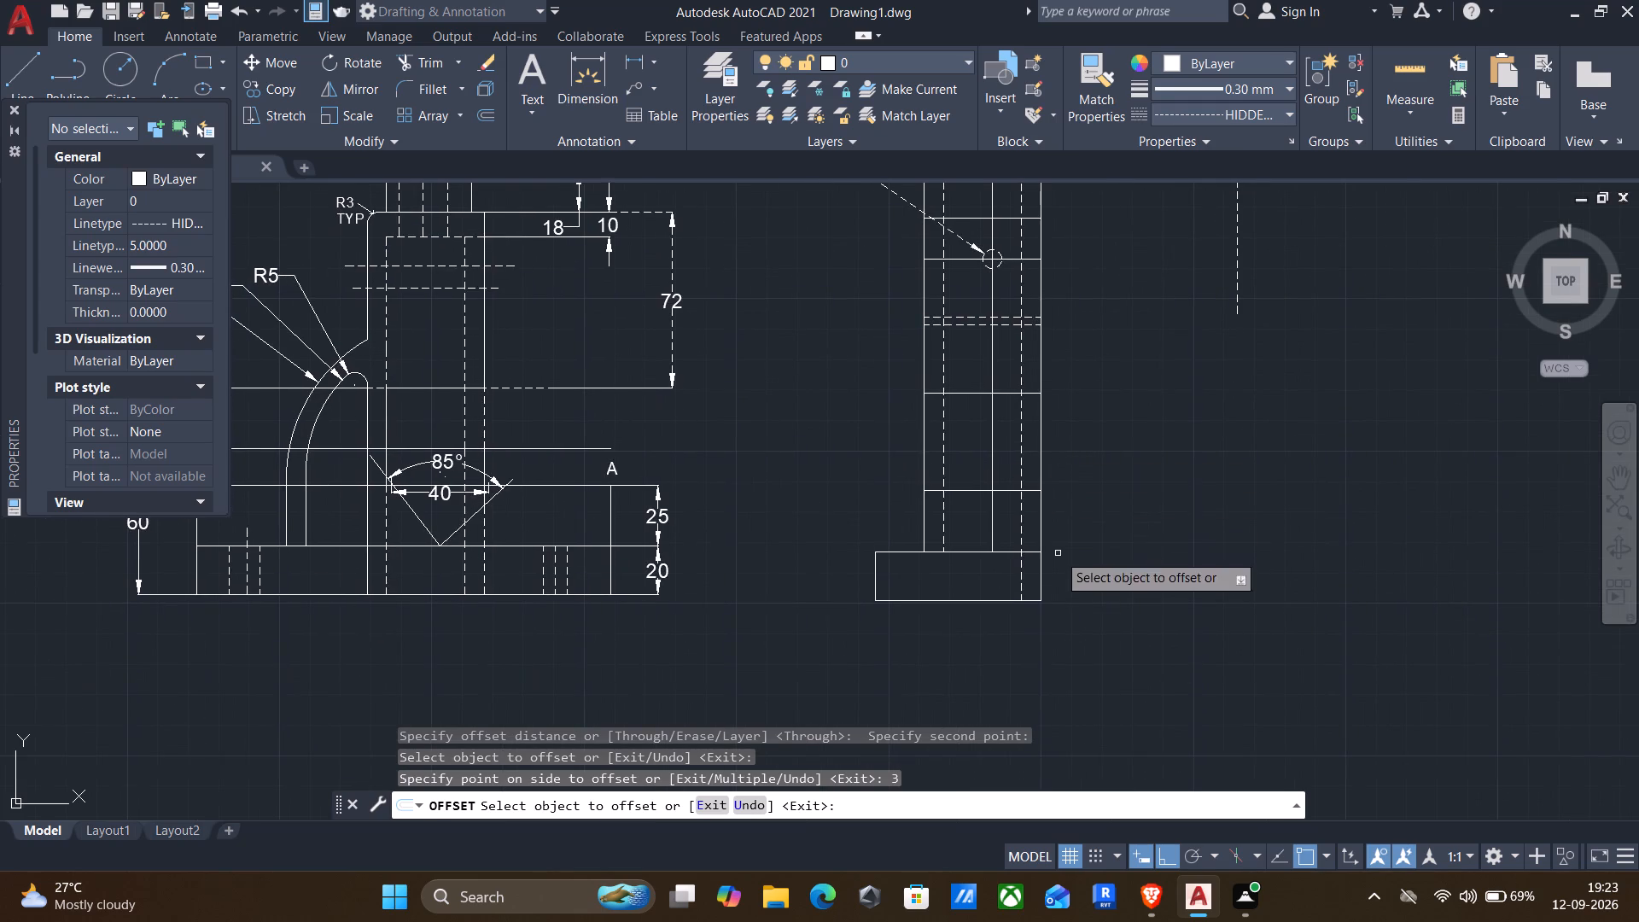
middle_drag(1058, 557, 1128, 401)
key(Escape)
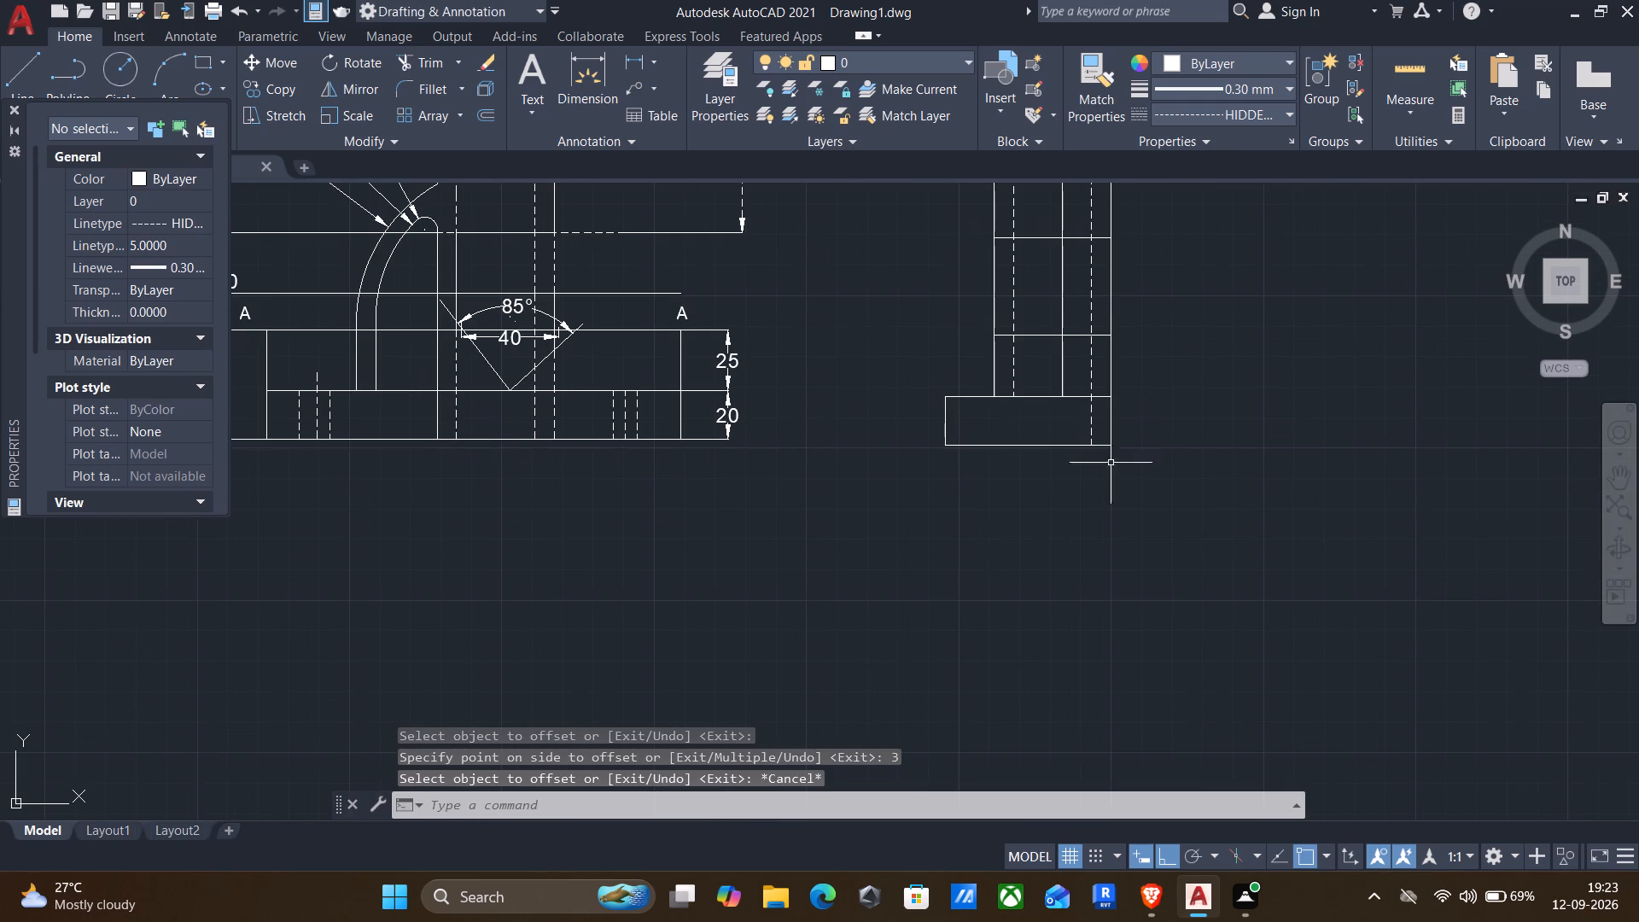
Draw three vertical hidden lines through the side view's base from its top edge to its bottom edge.
middle_drag(1054, 440, 1035, 456)
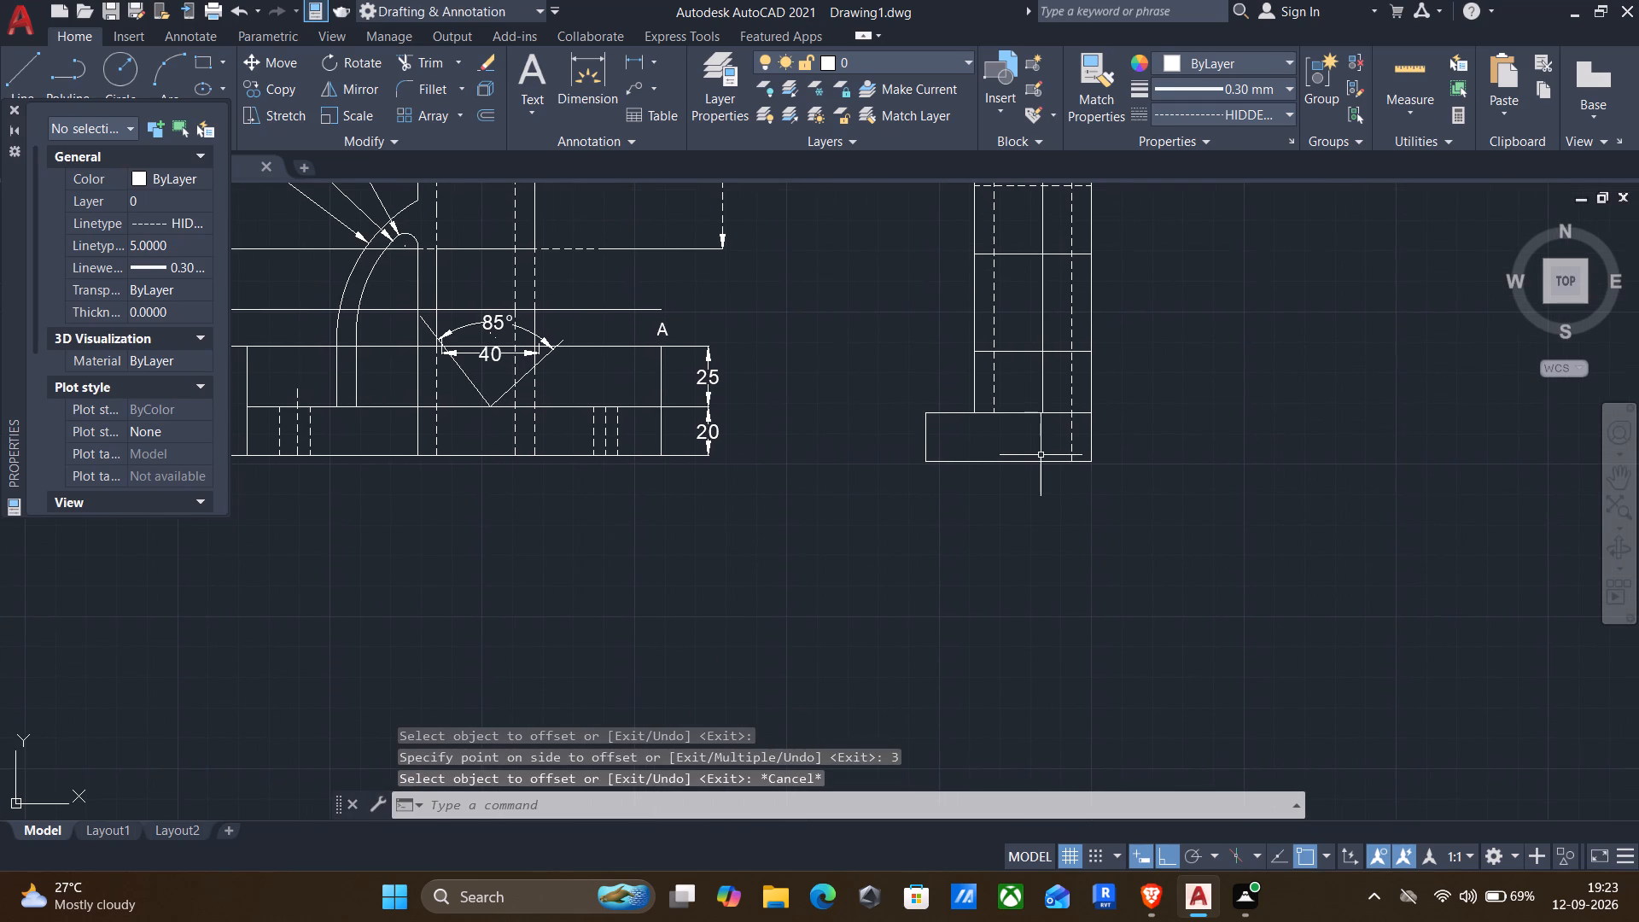
key(l)
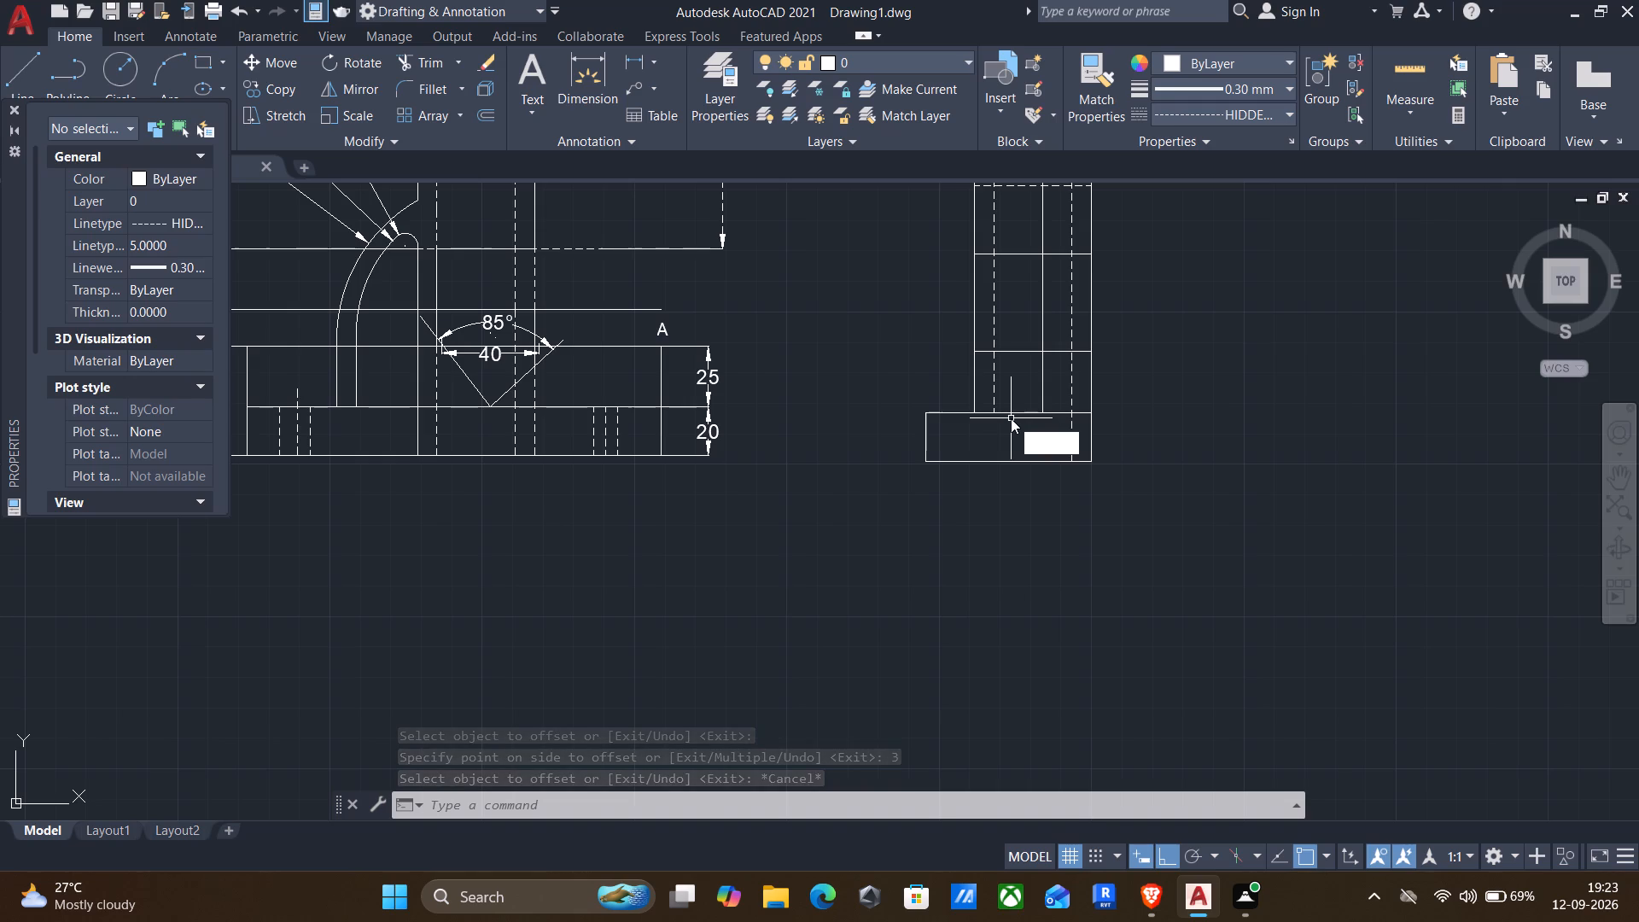
key(Return)
scroll(990, 420, up, 2)
click(971, 400)
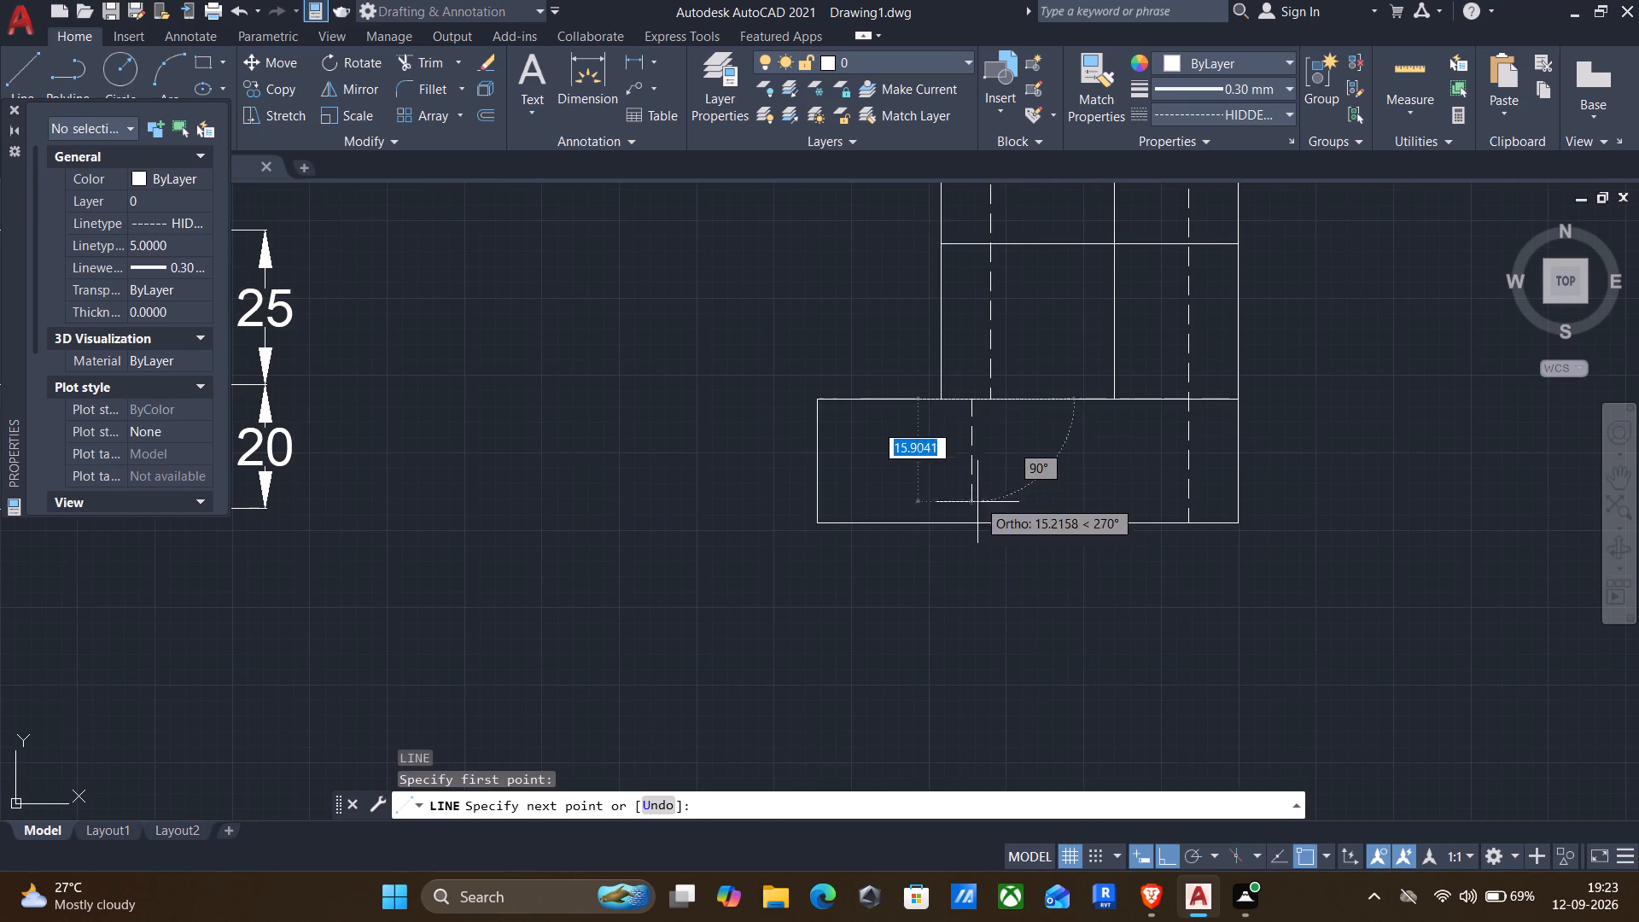
click(978, 528)
key(Return)
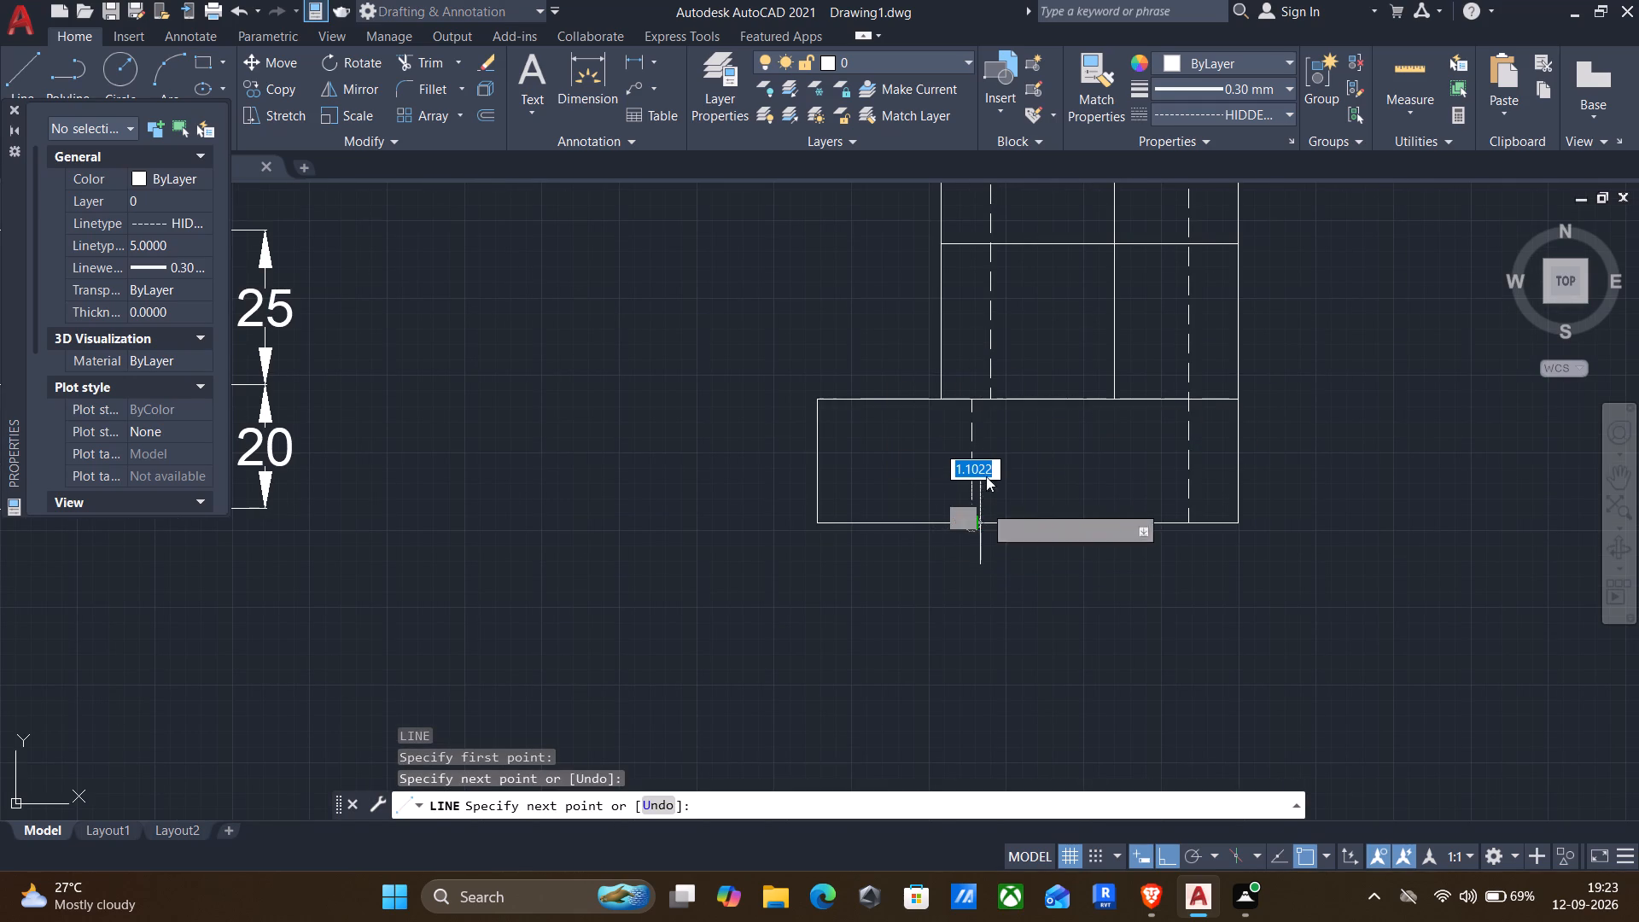
key(Return)
drag(1012, 394, 1012, 411)
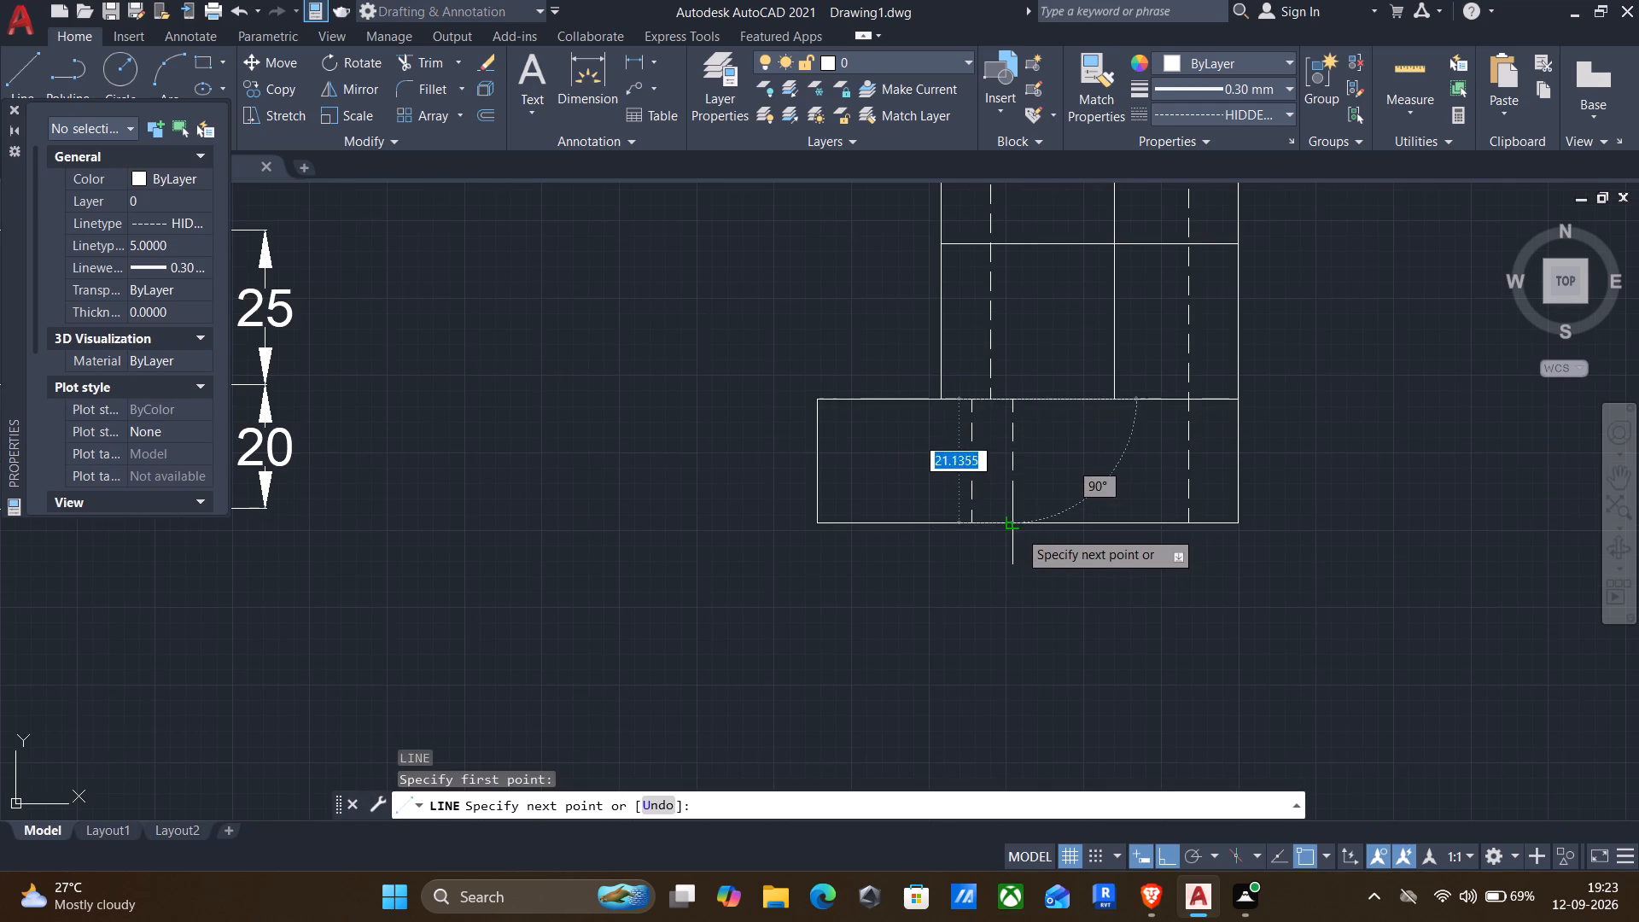
click(1015, 522)
key(Return)
key(Return)
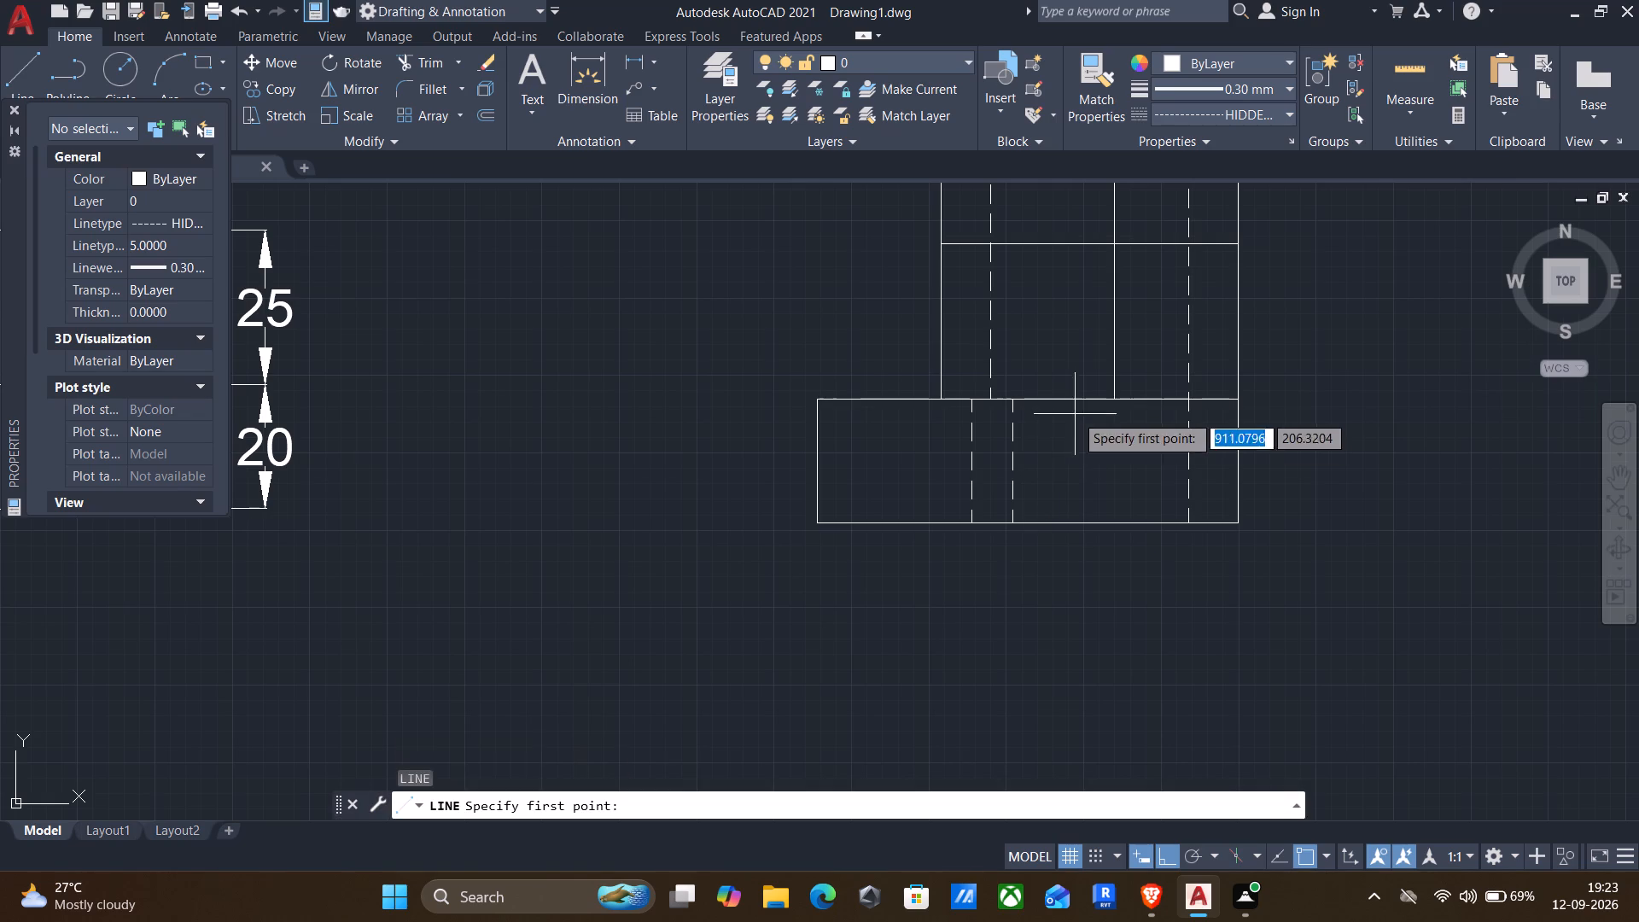
click(1071, 394)
click(1075, 516)
key(Return)
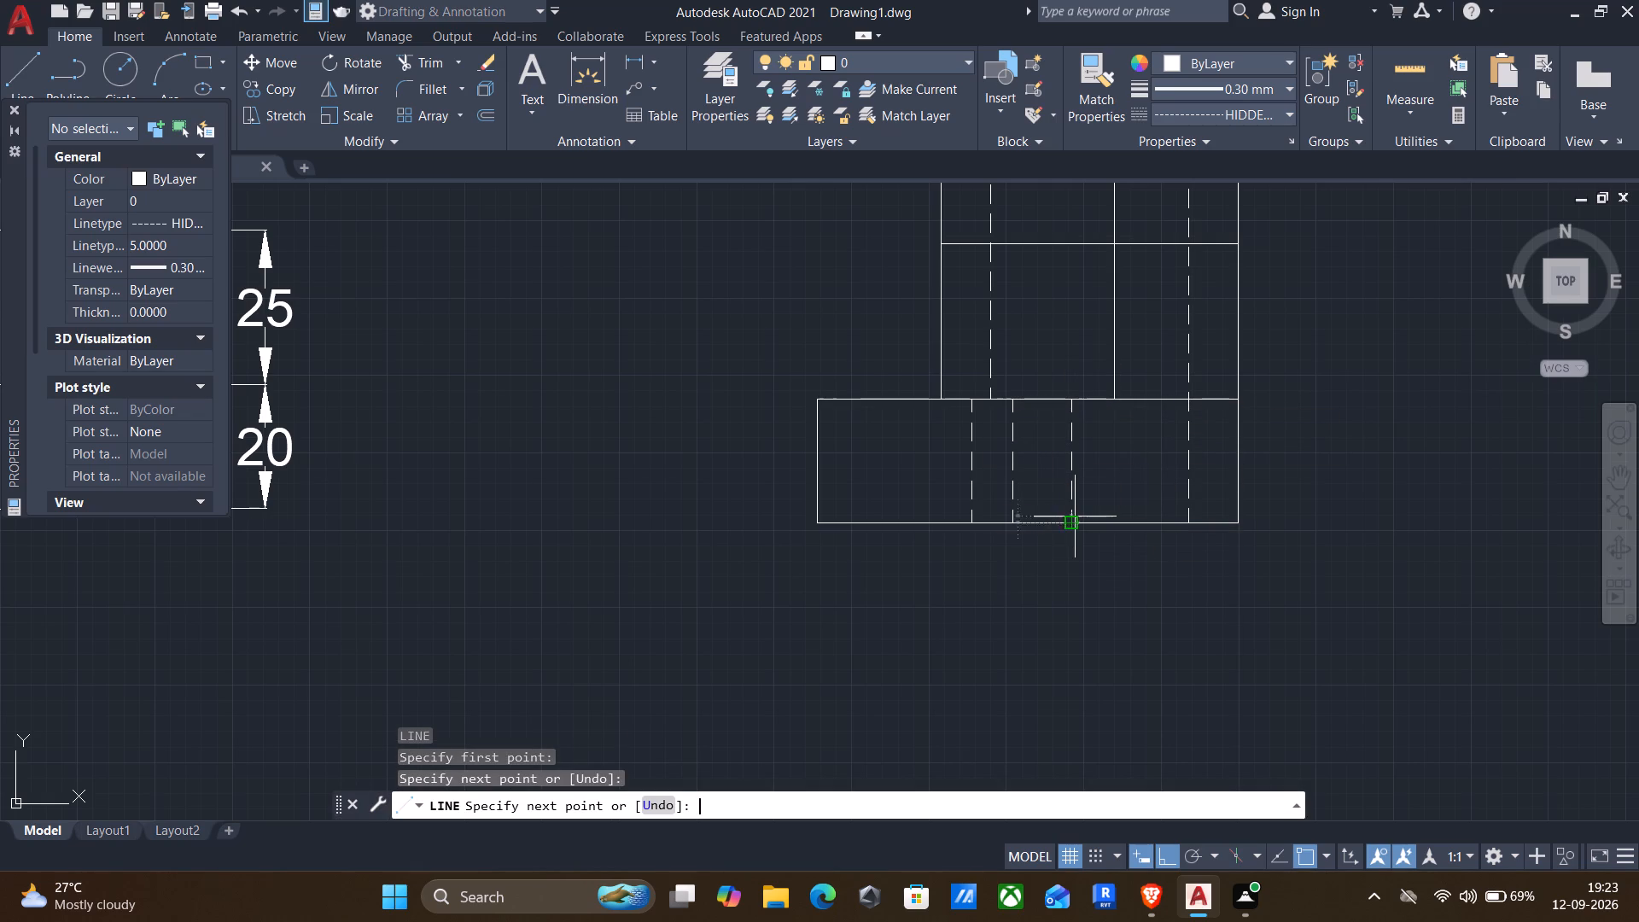
Draw the hidden recess outline above the base: a vertical near the right hidden line and a horizontal to the left hidden line.
key(Return)
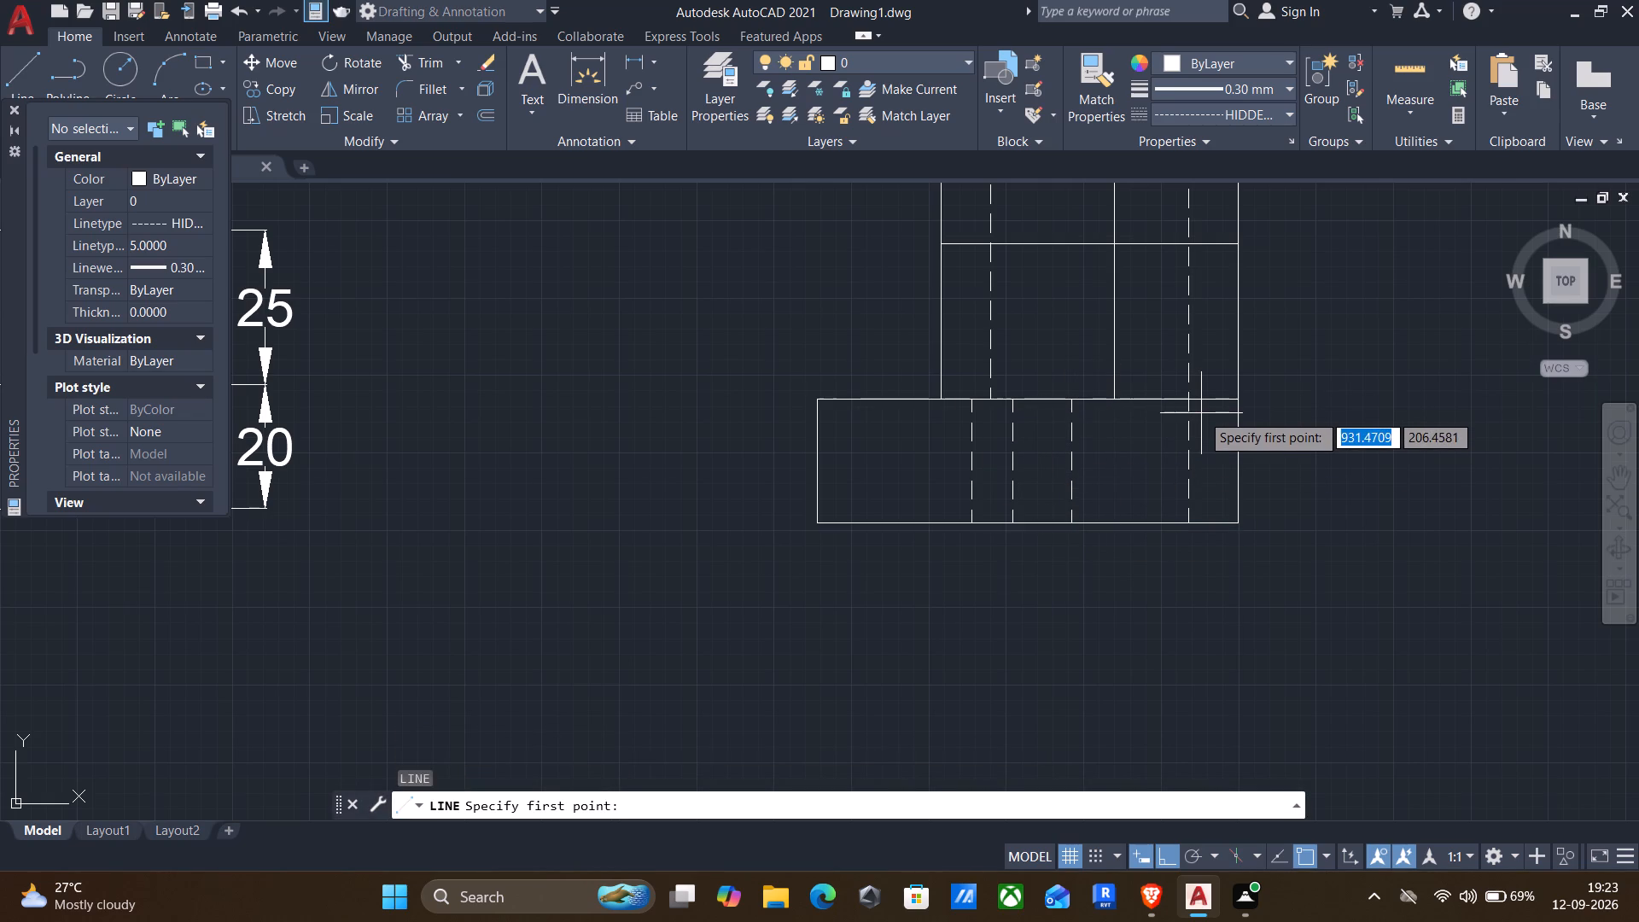
click(1170, 396)
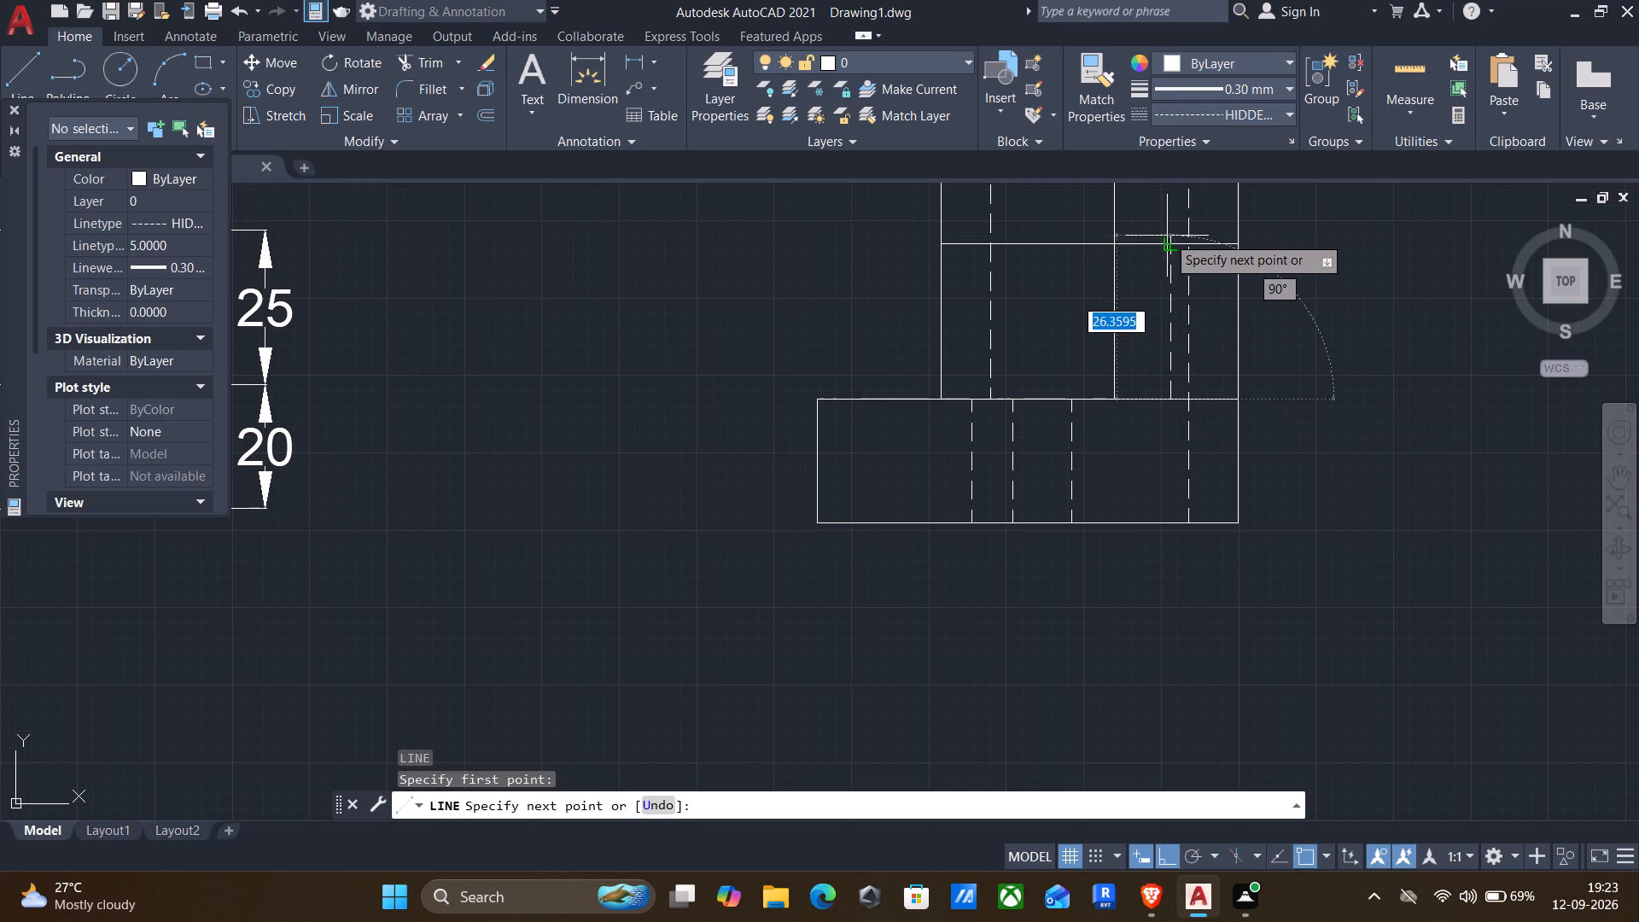
click(1175, 239)
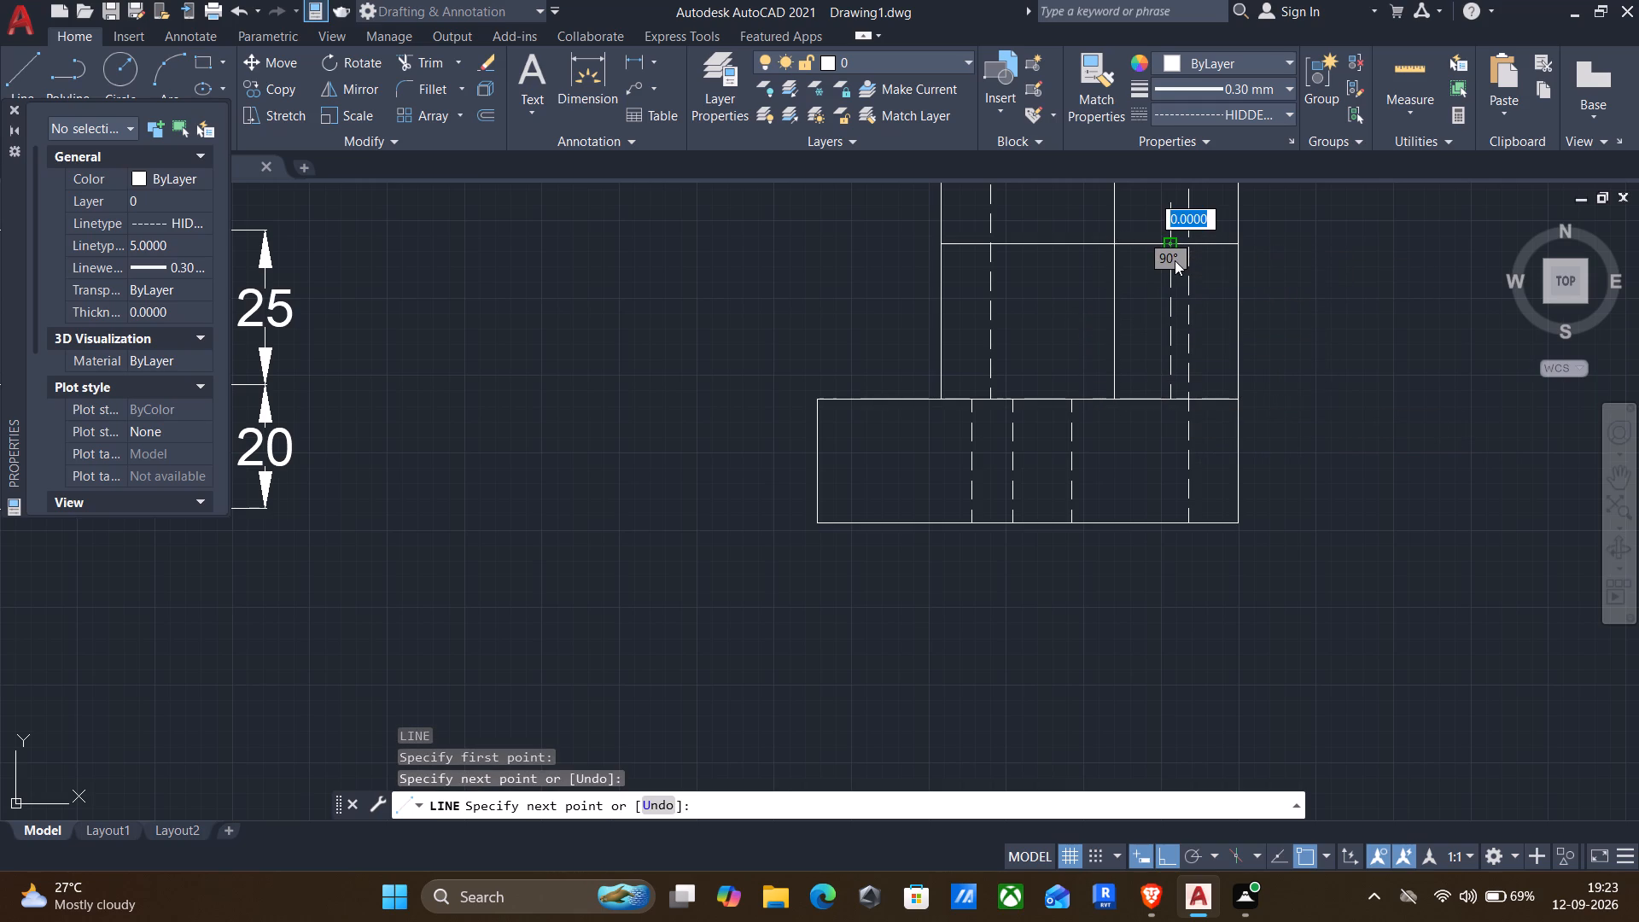
click(1173, 271)
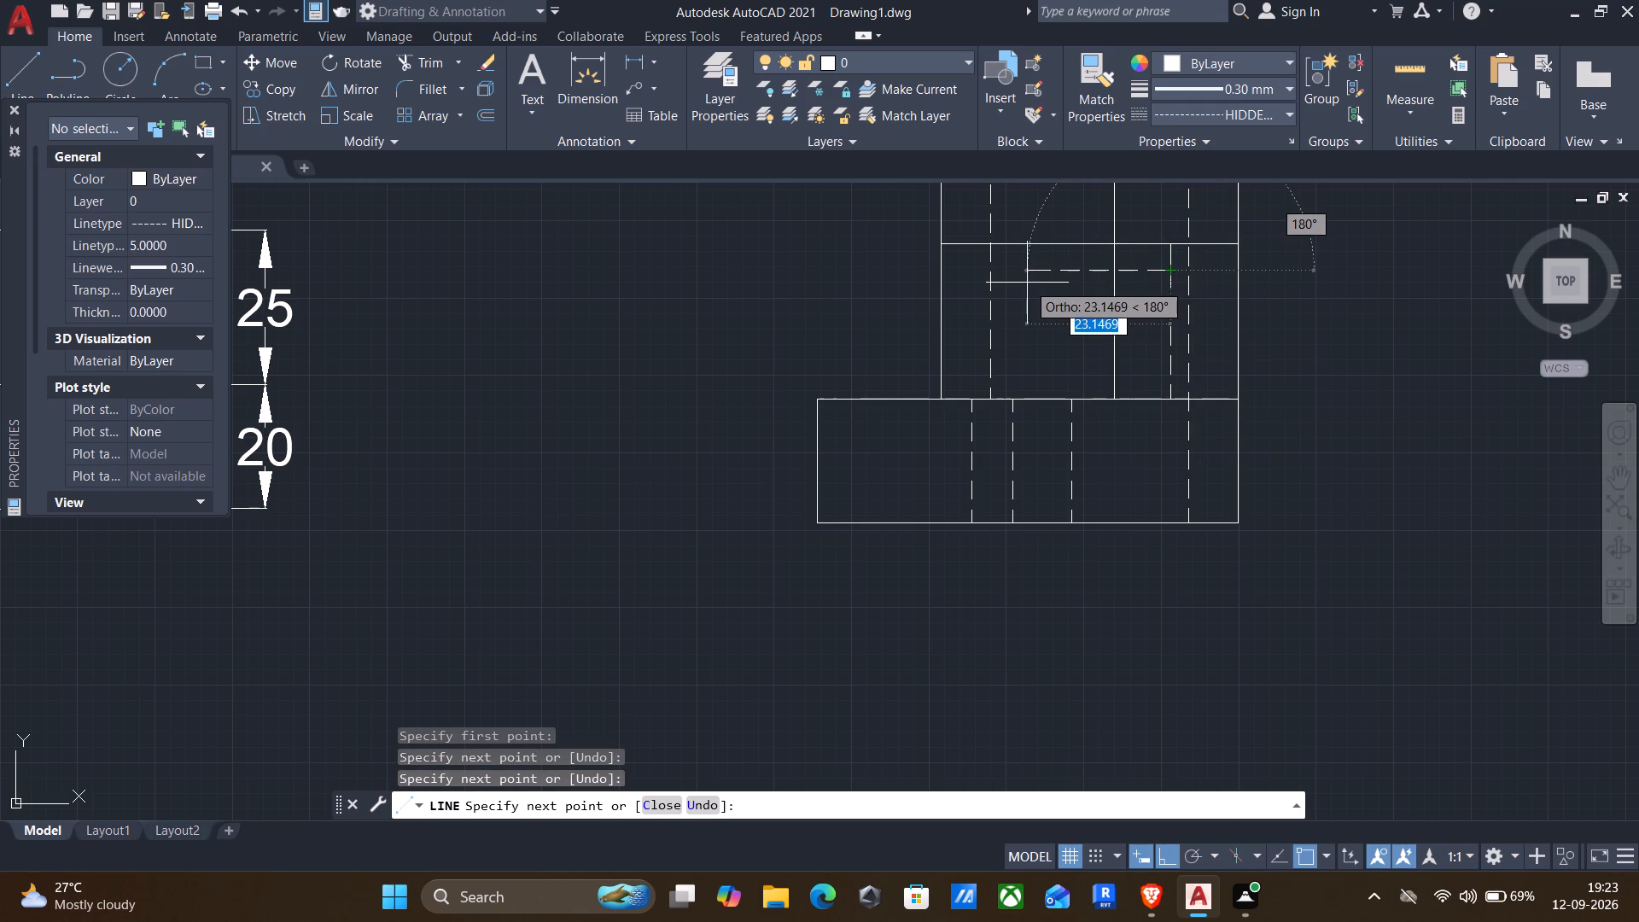
click(984, 273)
key(Return)
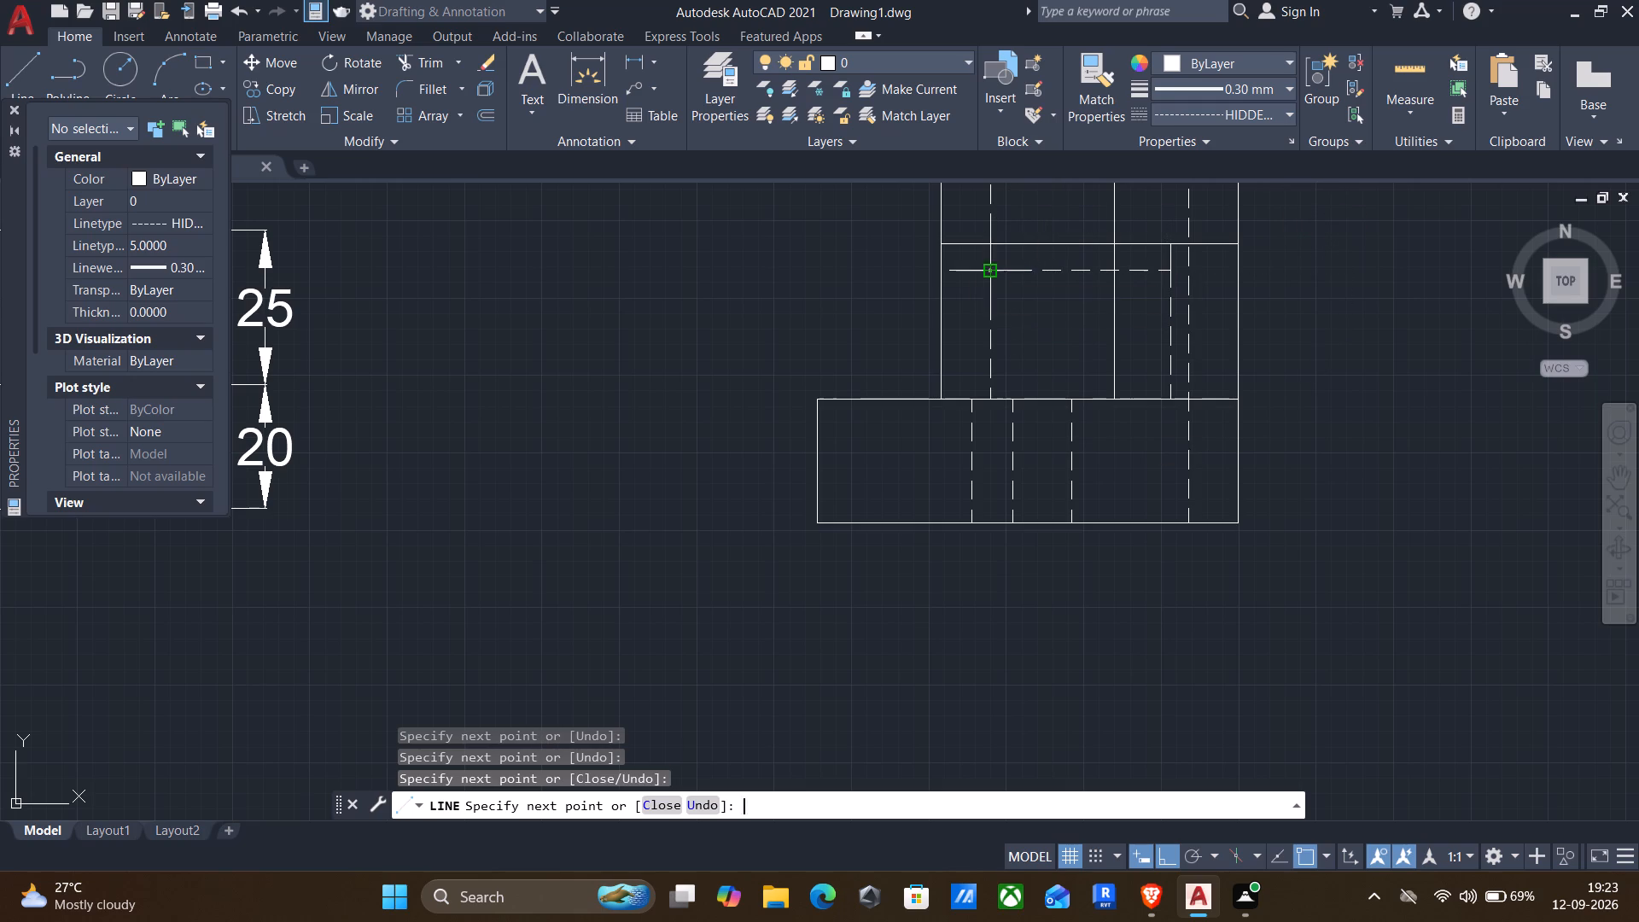
Trim the upright's solid middle vertical line just above the base and the hidden vertical's stub above the recess outline.
middle_drag(1135, 329, 1071, 411)
text(tr)
key(Return)
drag(1053, 377, 1027, 416)
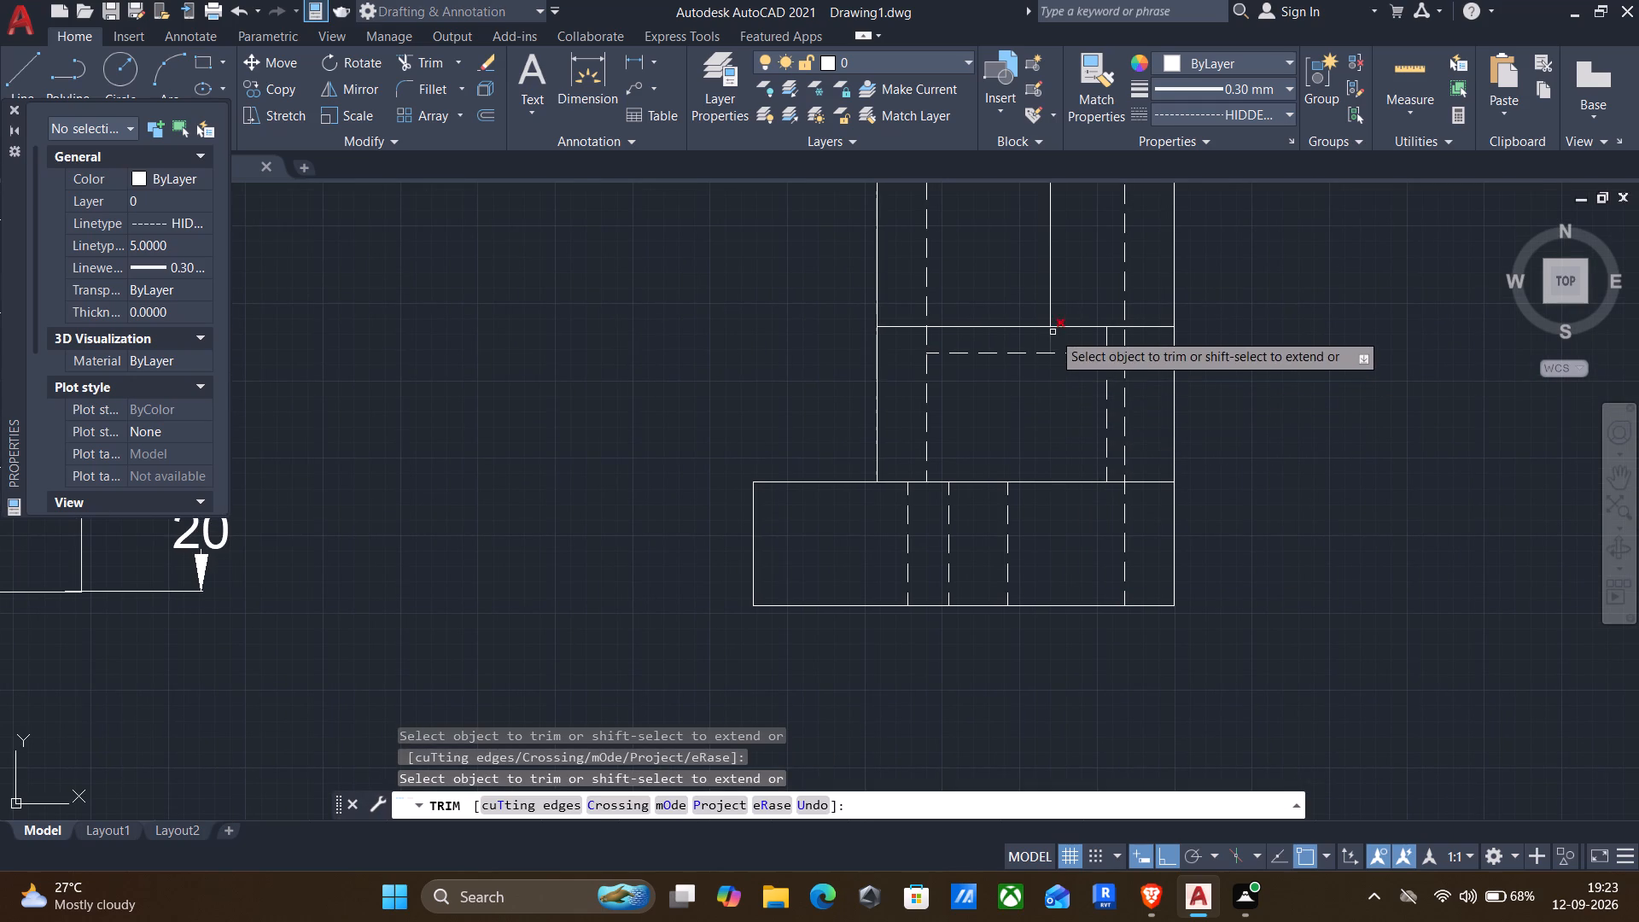
click(1053, 330)
click(1104, 340)
drag(1112, 340, 1092, 346)
Trim the remaining segments of the upright's solid middle vertical line, including those at the parallel hidden lines and the hole.
middle_drag(1075, 427, 1064, 534)
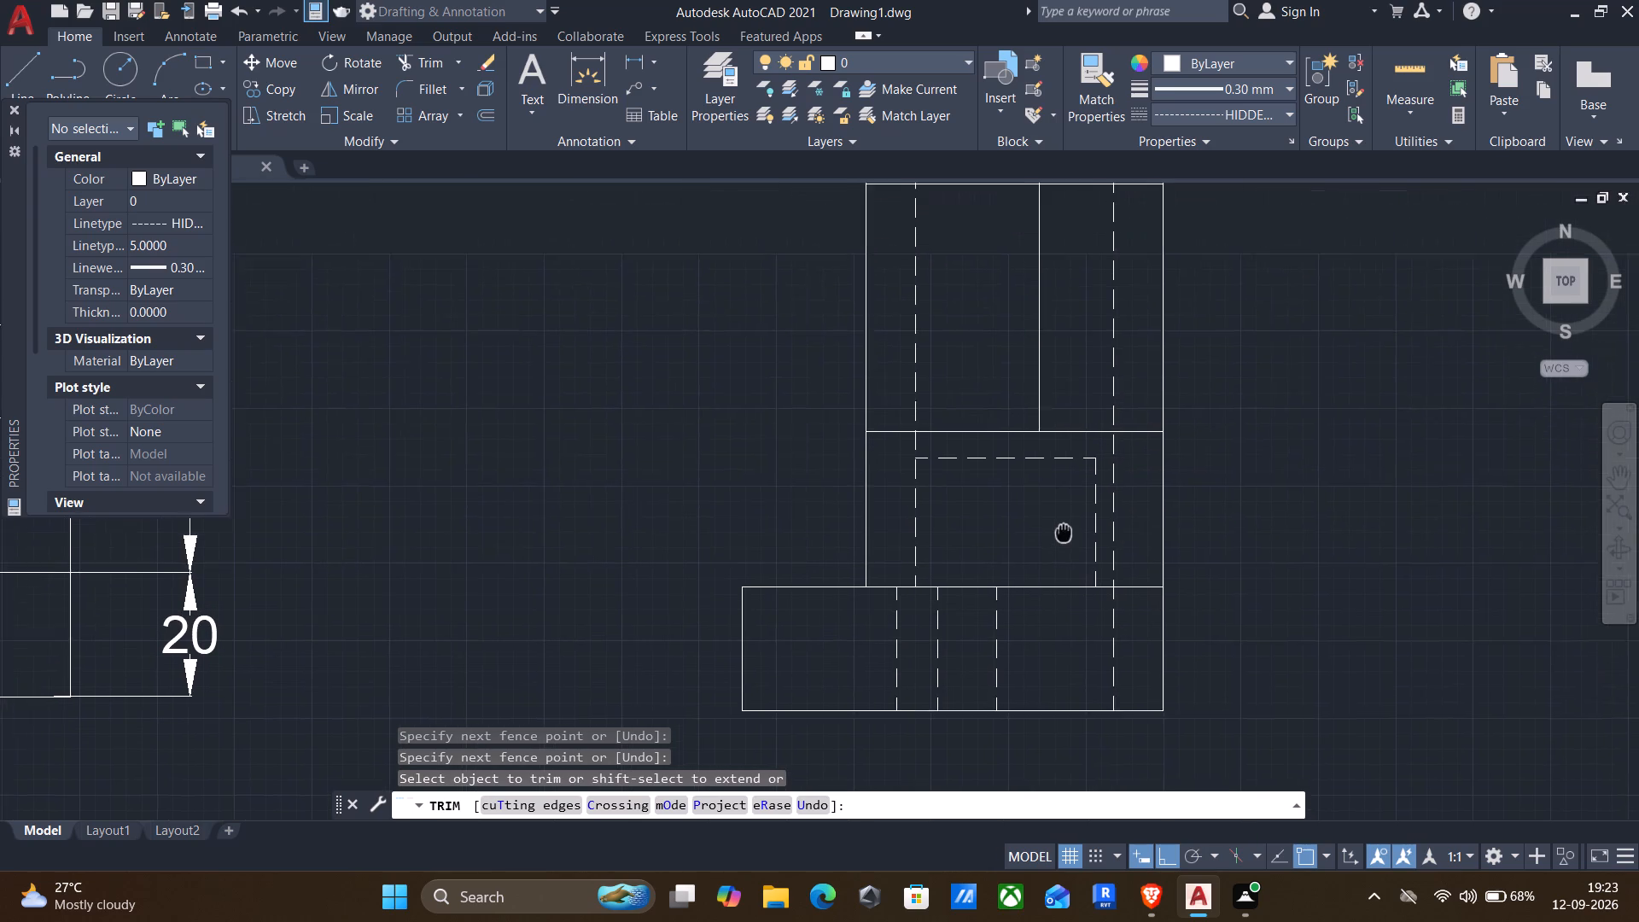
middle_drag(1064, 534, 1069, 553)
drag(1067, 409, 1036, 396)
middle_drag(1032, 391, 1061, 714)
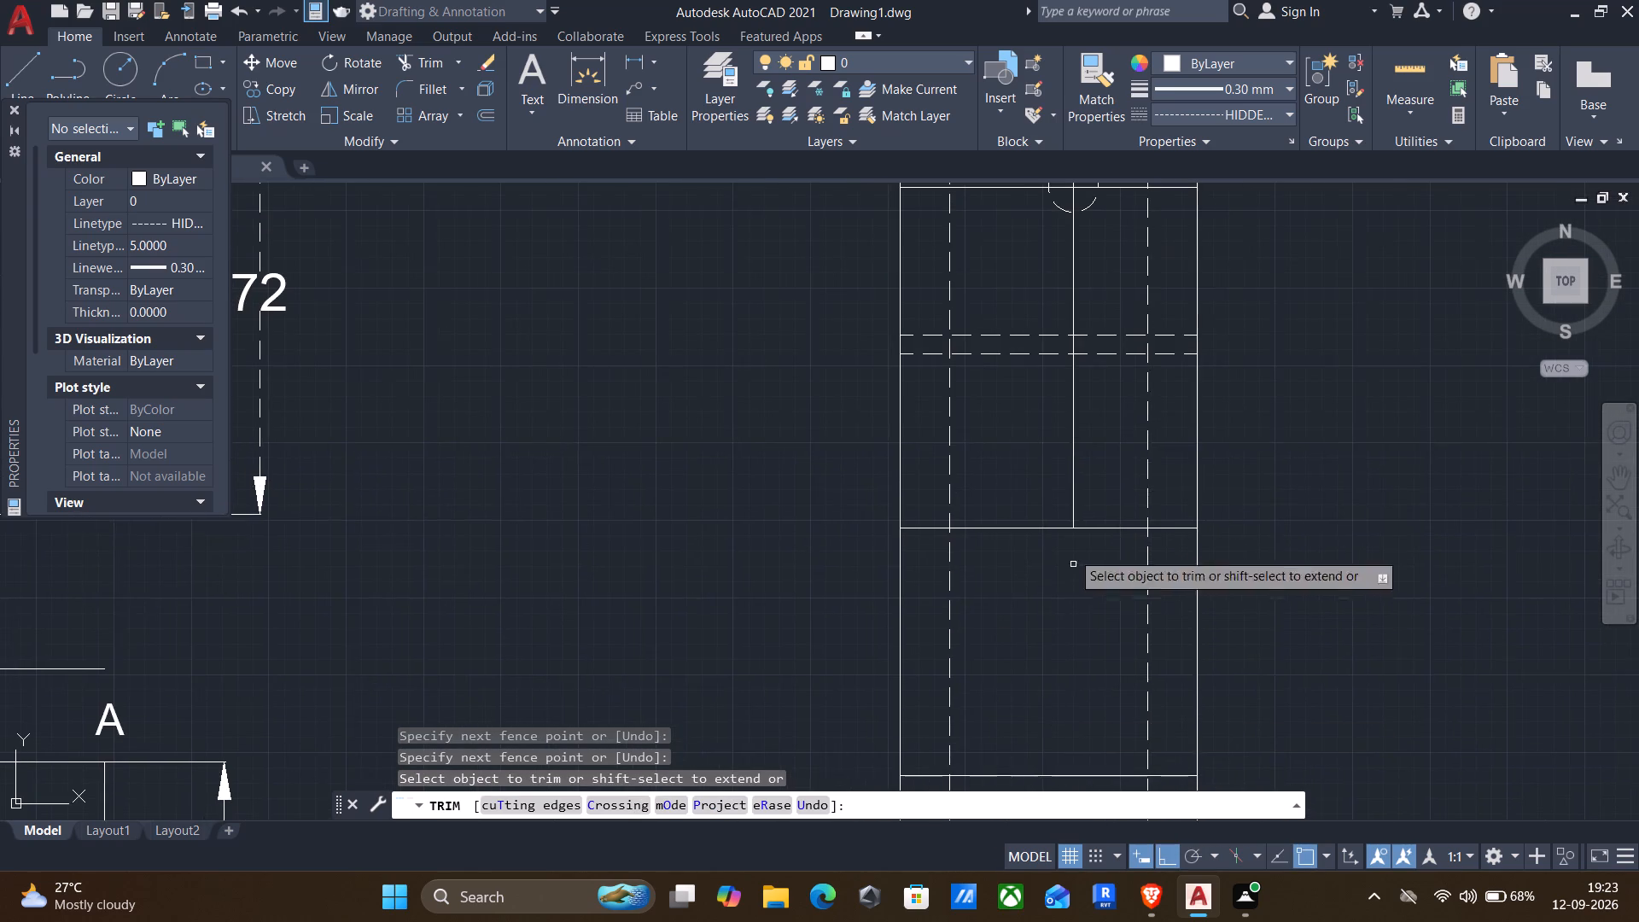
drag(1071, 438, 1091, 432)
scroll(1079, 337, up, 2)
drag(1078, 336, 1050, 342)
drag(1096, 271, 1000, 233)
scroll(1000, 233, down, 3)
middle_drag(1037, 406, 1041, 547)
middle_click(1111, 521)
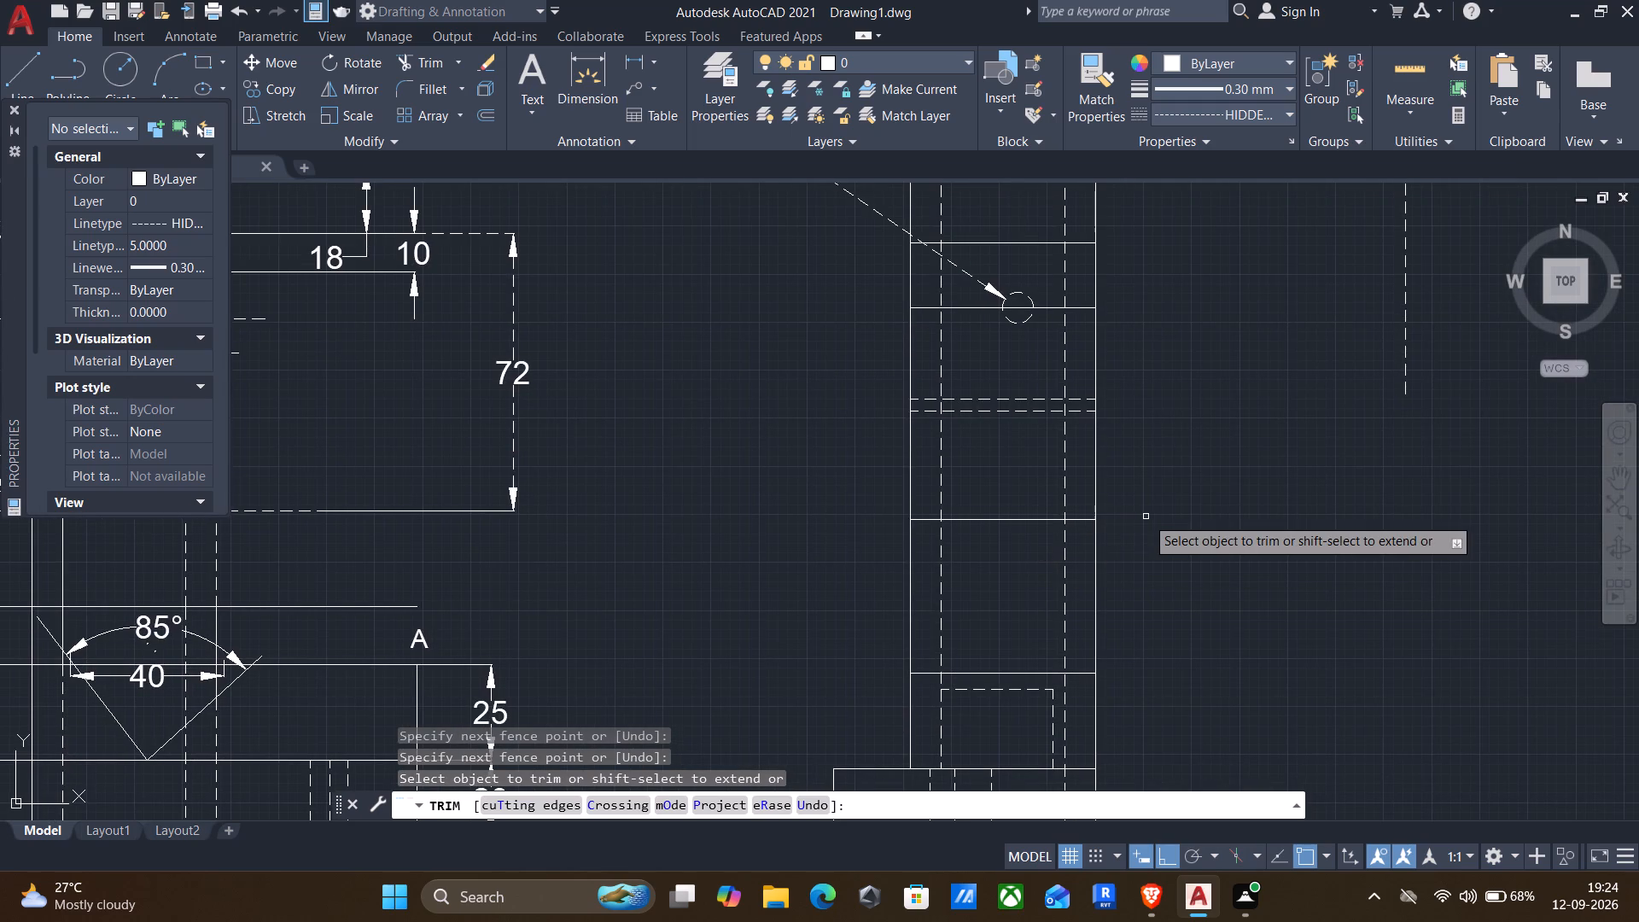
middle_drag(1146, 516, 1164, 678)
middle_drag(1185, 677, 1213, 485)
scroll(1212, 466, down, 1)
middle_drag(1214, 547, 1199, 508)
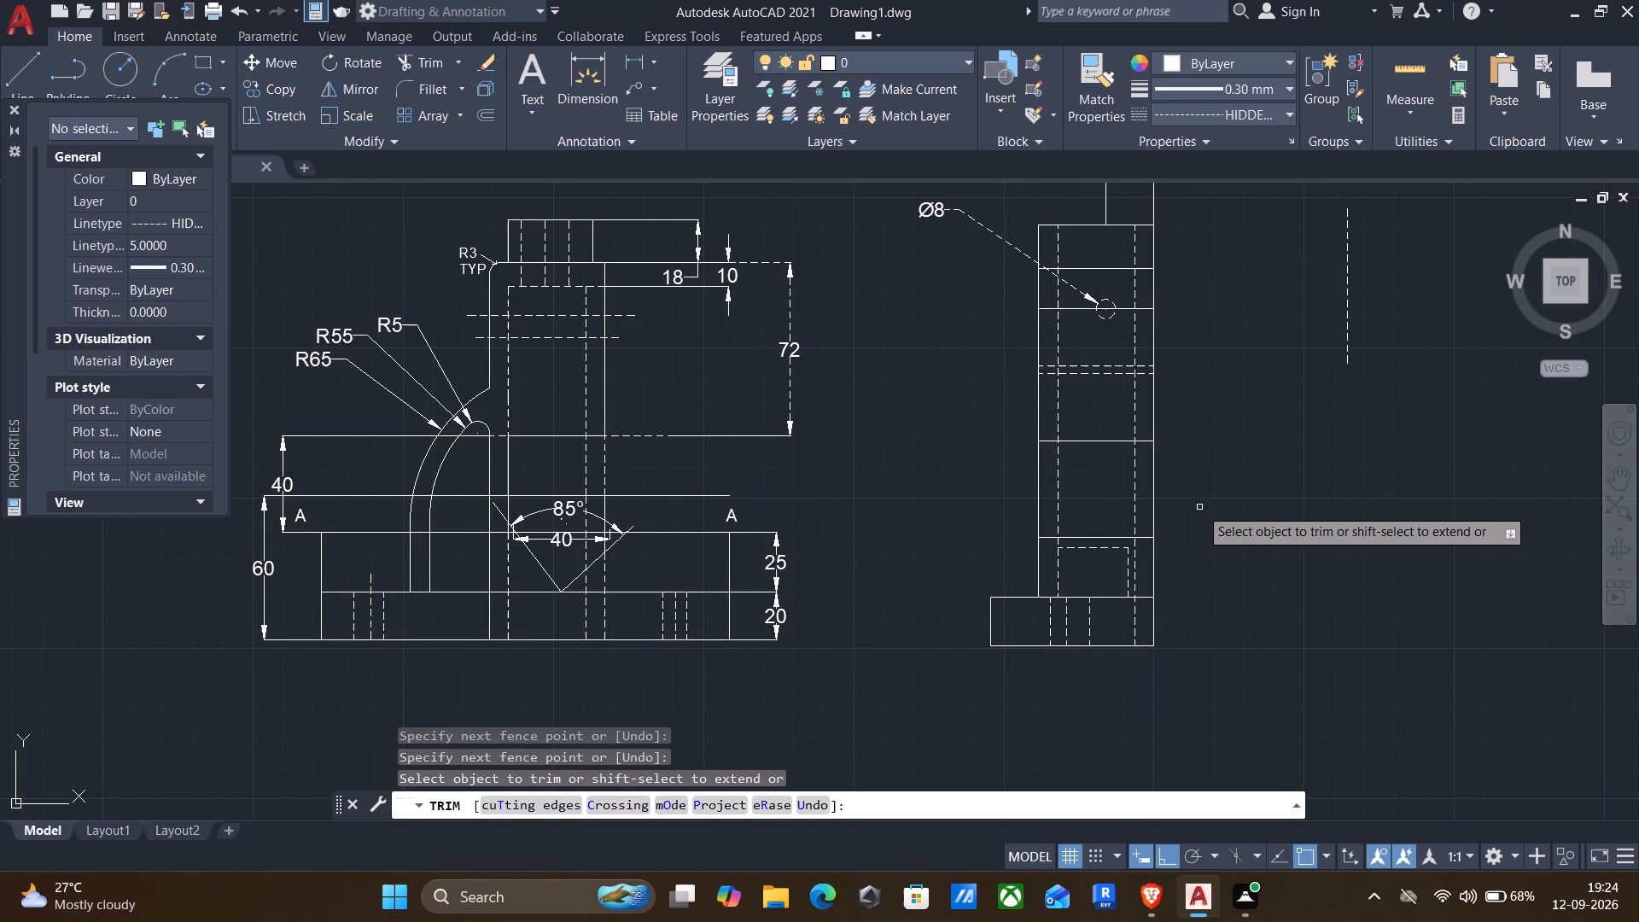
key(Escape)
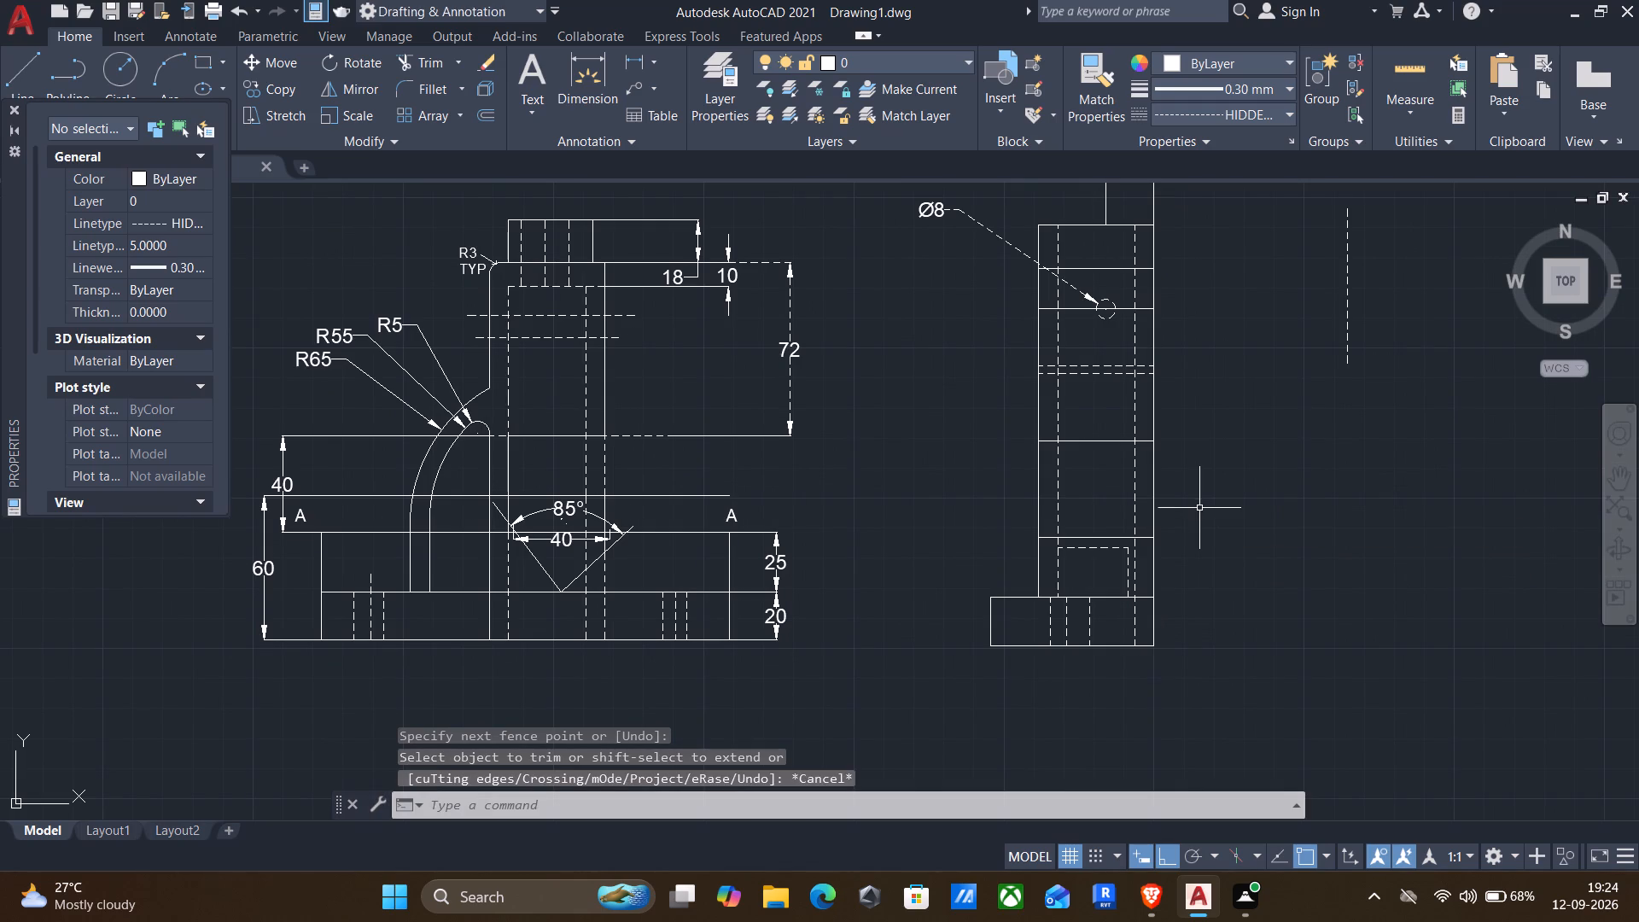
Add a 35 vertical linear dimension beside the side view, from the upright's top edge down to the hole's centre level.
click(628, 61)
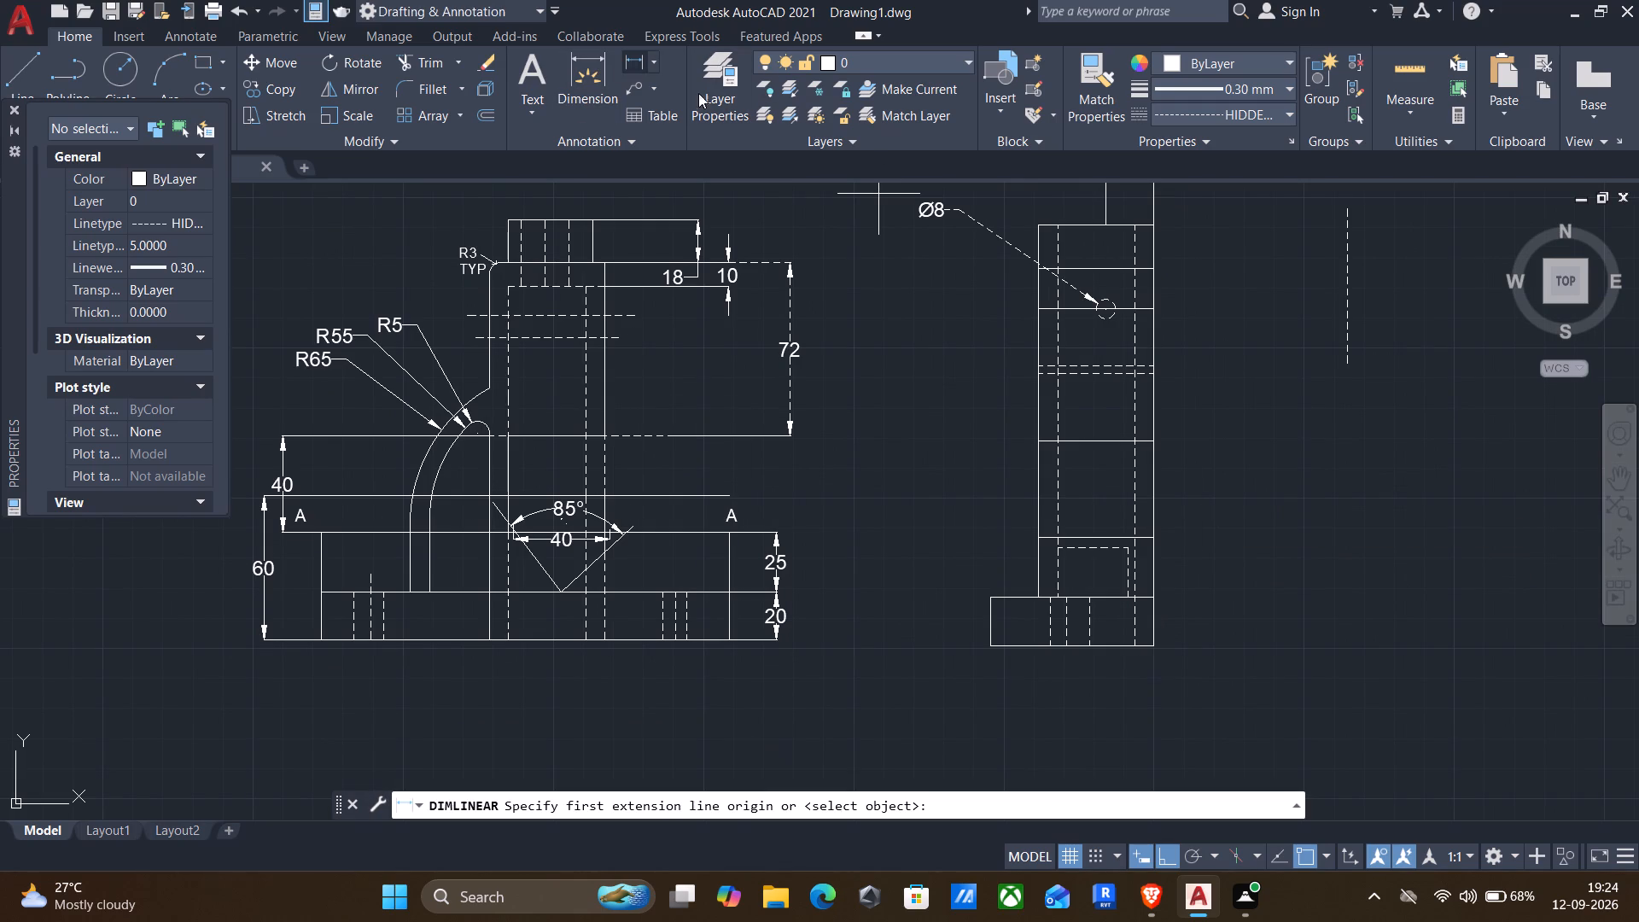
click(1152, 228)
text(35)
key(Return)
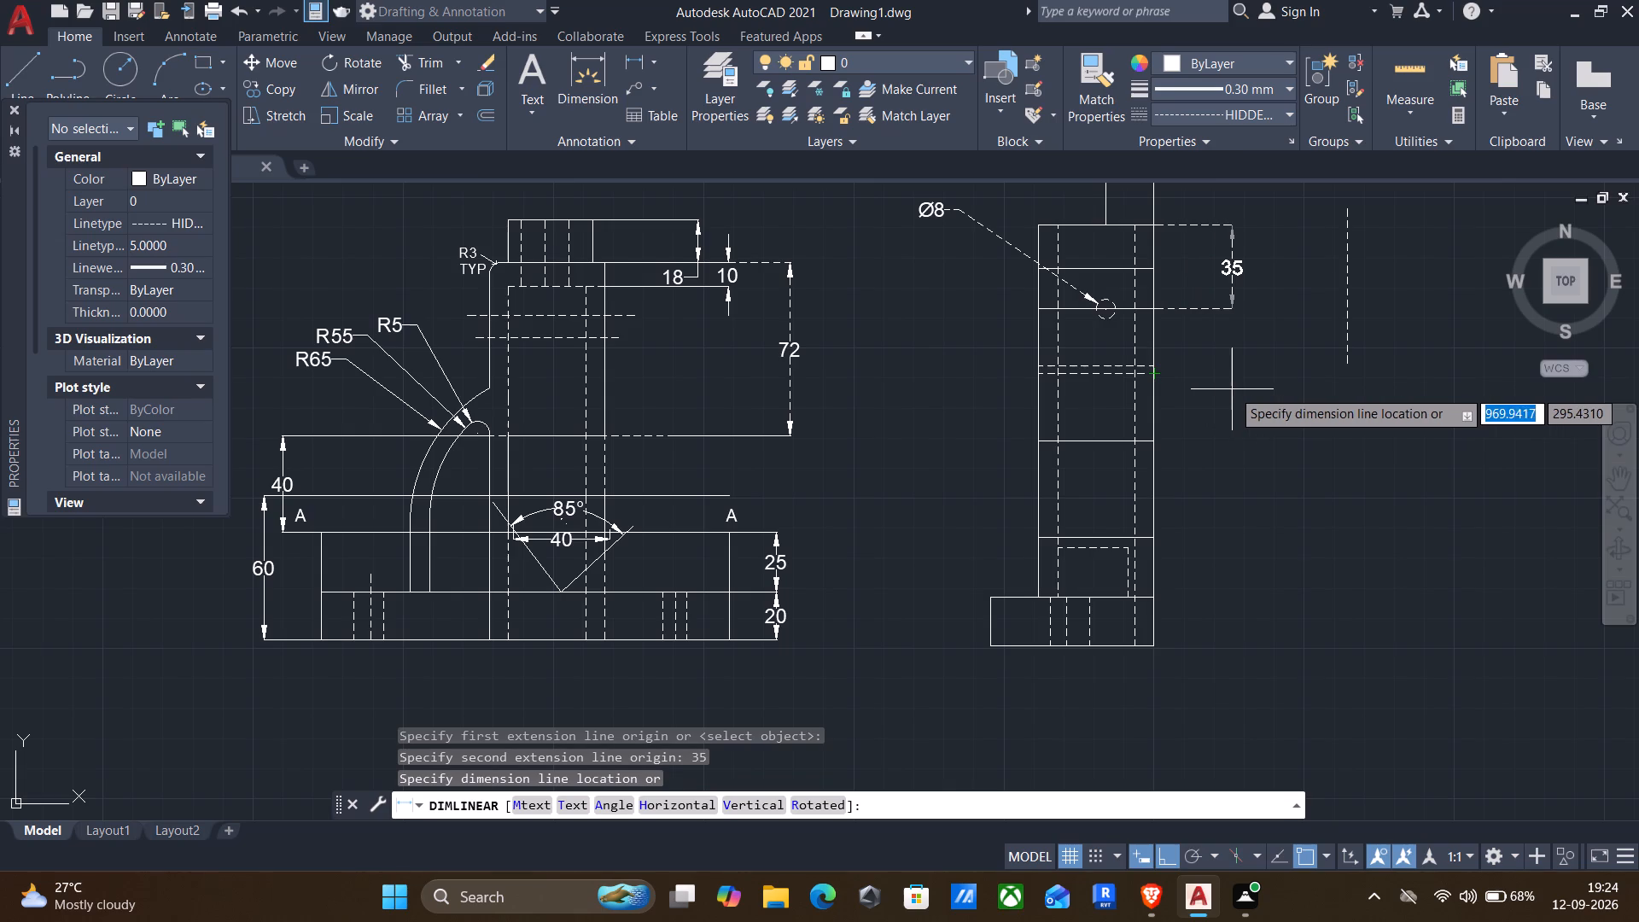
click(1233, 389)
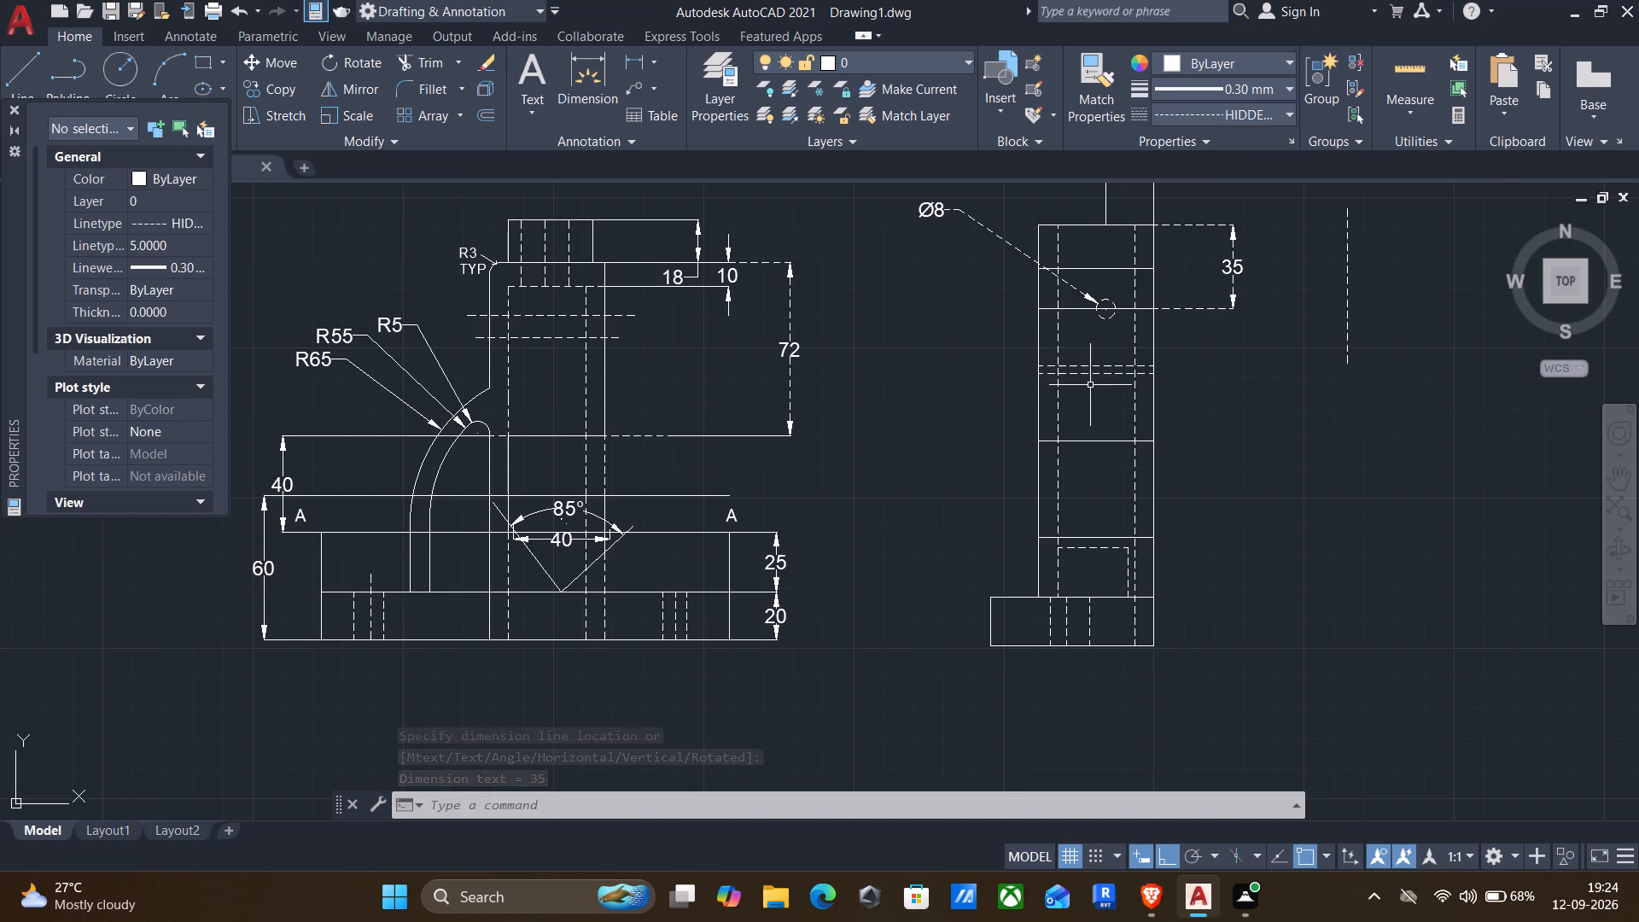
Draw a small hidden rectangle, about 5.4 by 1.2, between the upright's left edge and left hidden line, below the parallel hidden lines.
middle_drag(1092, 387, 1117, 385)
key(r)
key(e)
key(c)
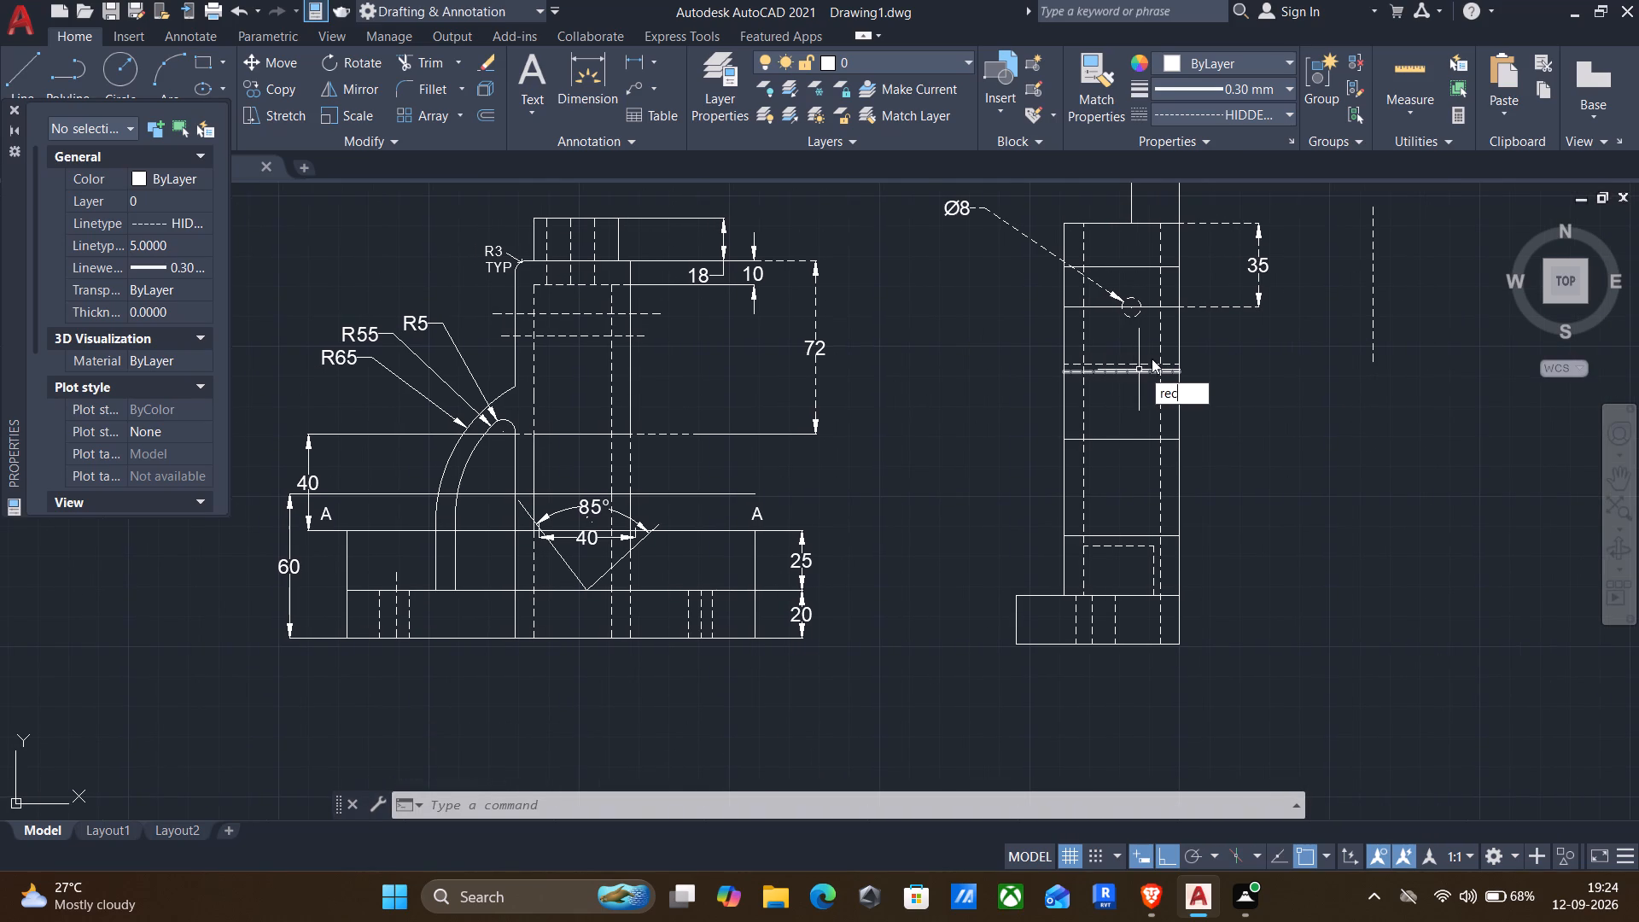
key(Return)
scroll(1074, 400, up, 4)
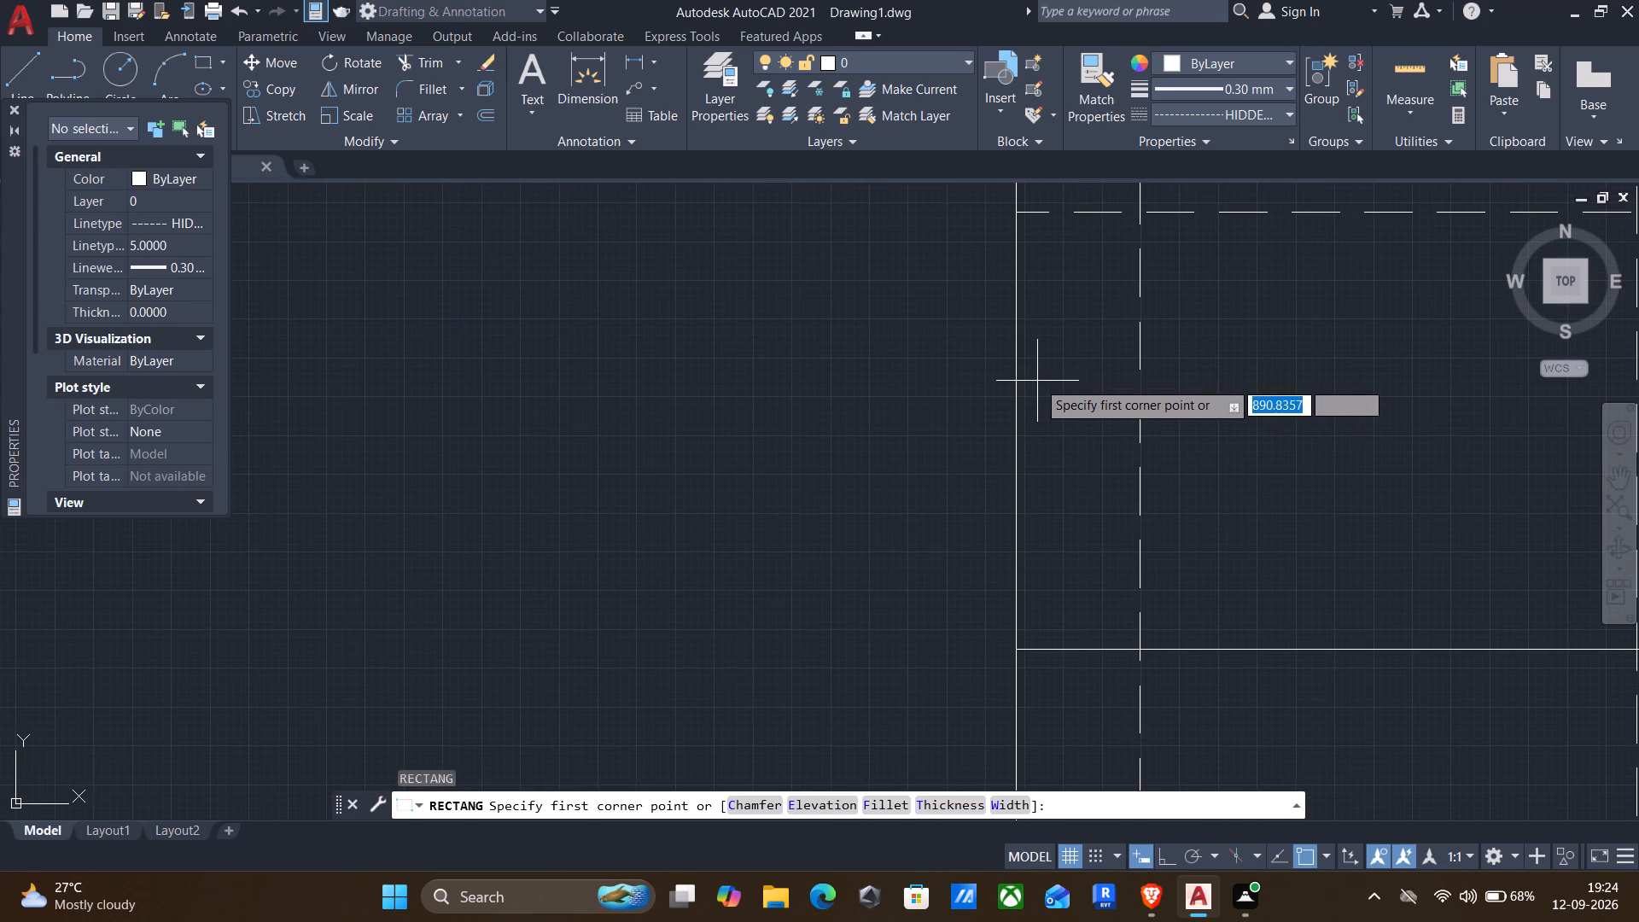
click(1031, 385)
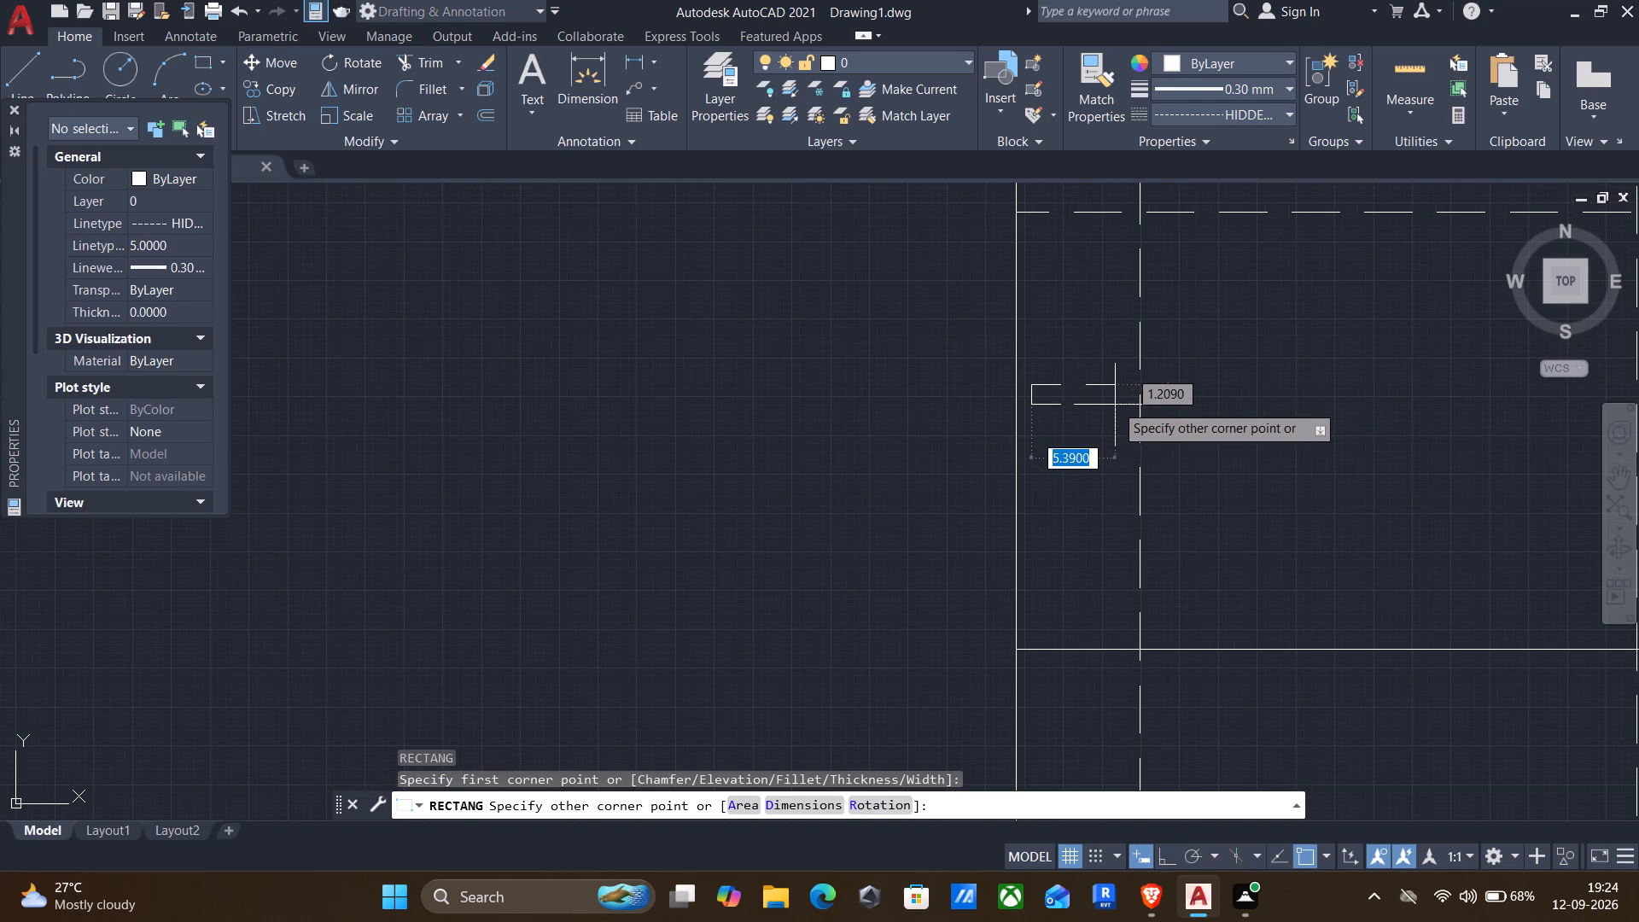
click(1117, 406)
middle_drag(1133, 454, 1071, 481)
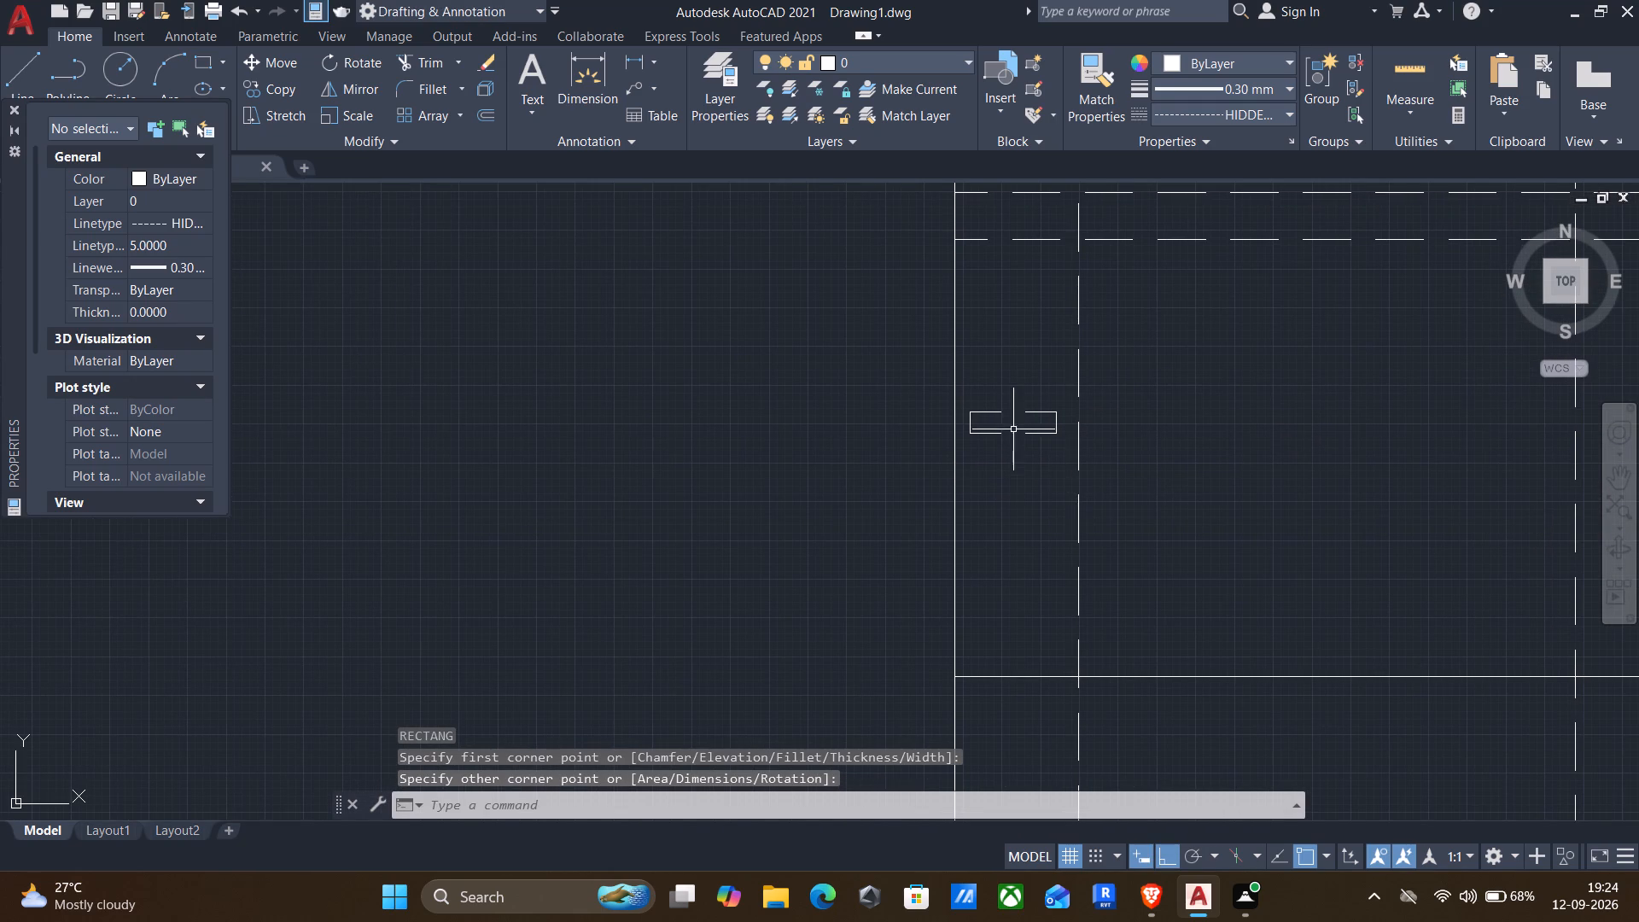
Draw a short horizontal hidden line just above the small rectangle, matching its width.
key(l)
key(Return)
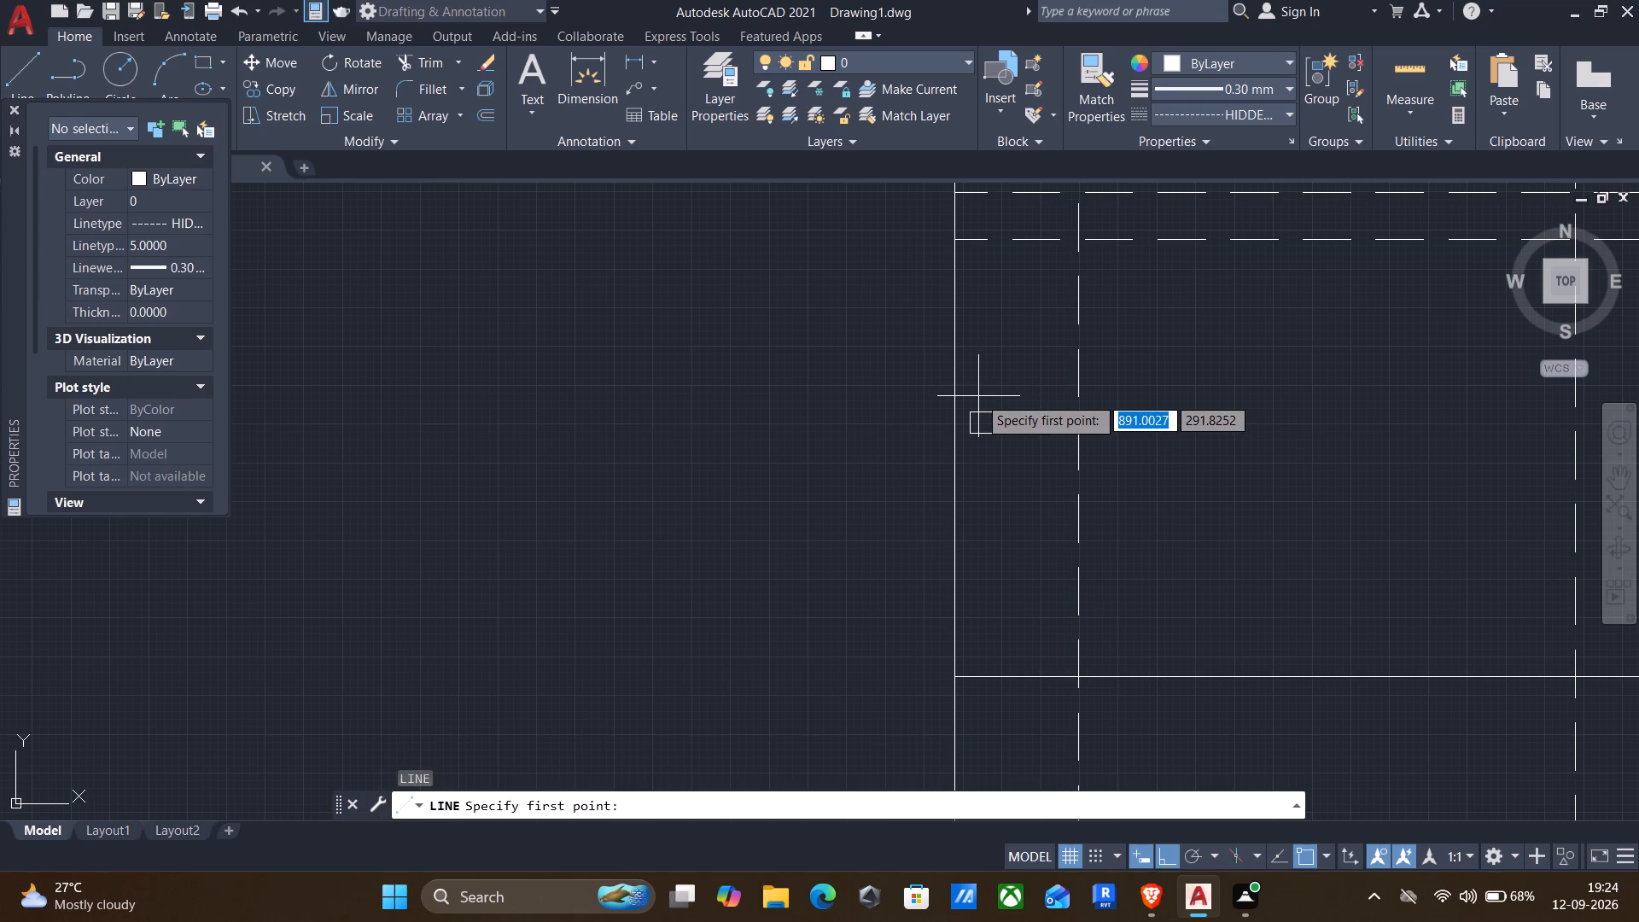
click(971, 400)
click(1057, 394)
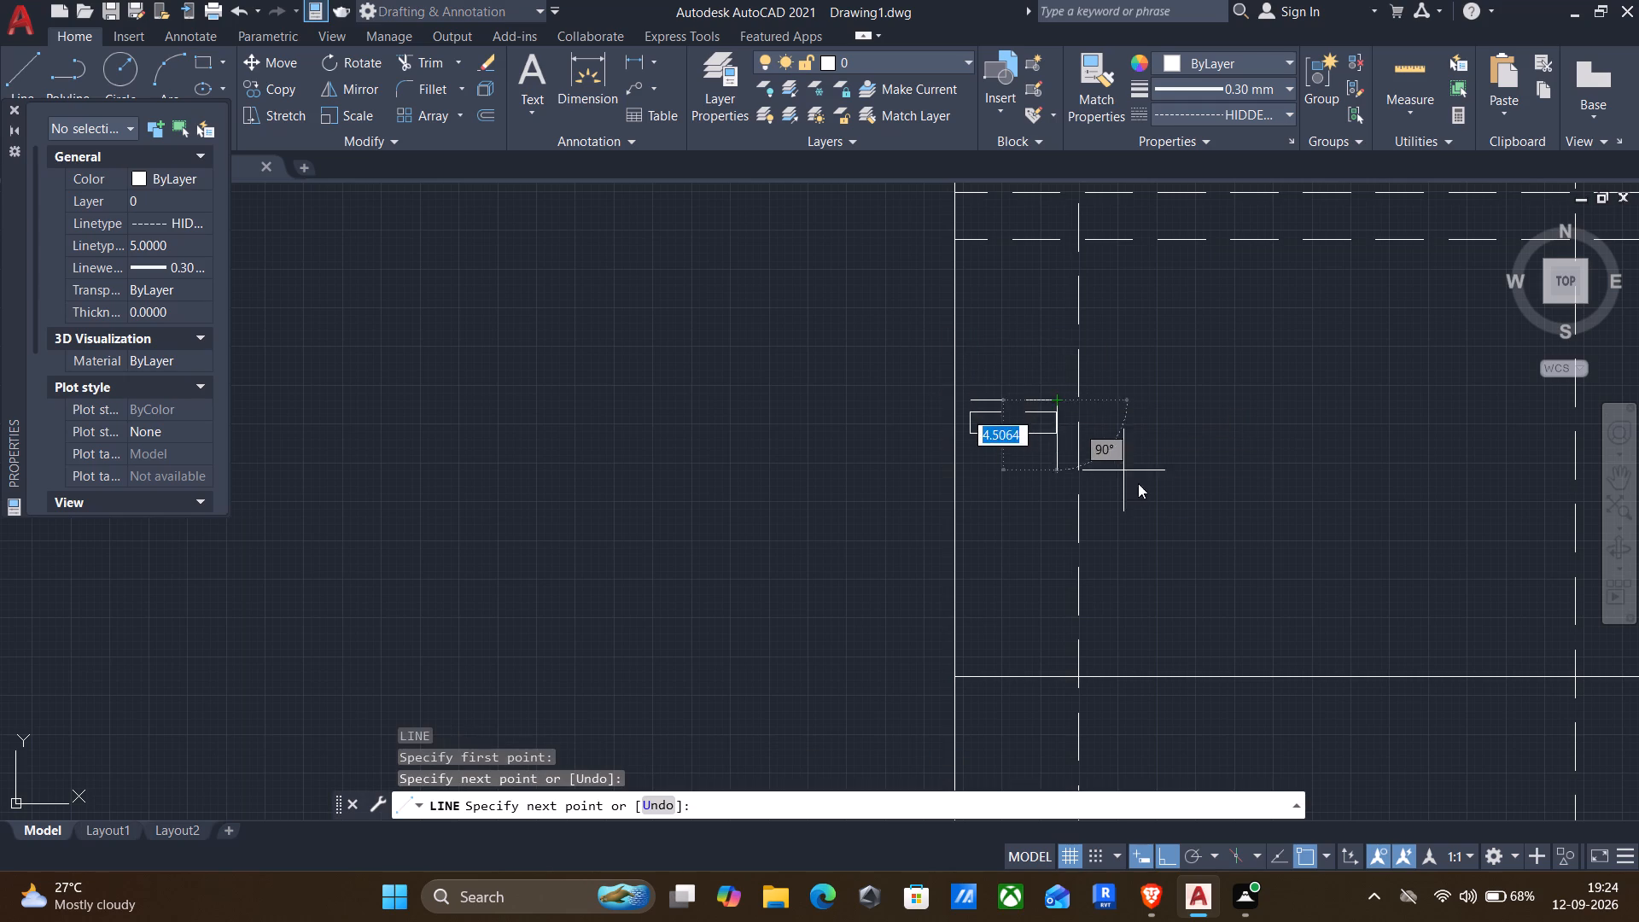
middle_drag(1171, 503, 1025, 541)
key(Return)
Copy the small rectangle and its line horizontally about 40 units, between the upright's right hidden line and right edge.
middle_drag(1161, 550, 1039, 566)
scroll(1161, 550, down, 1)
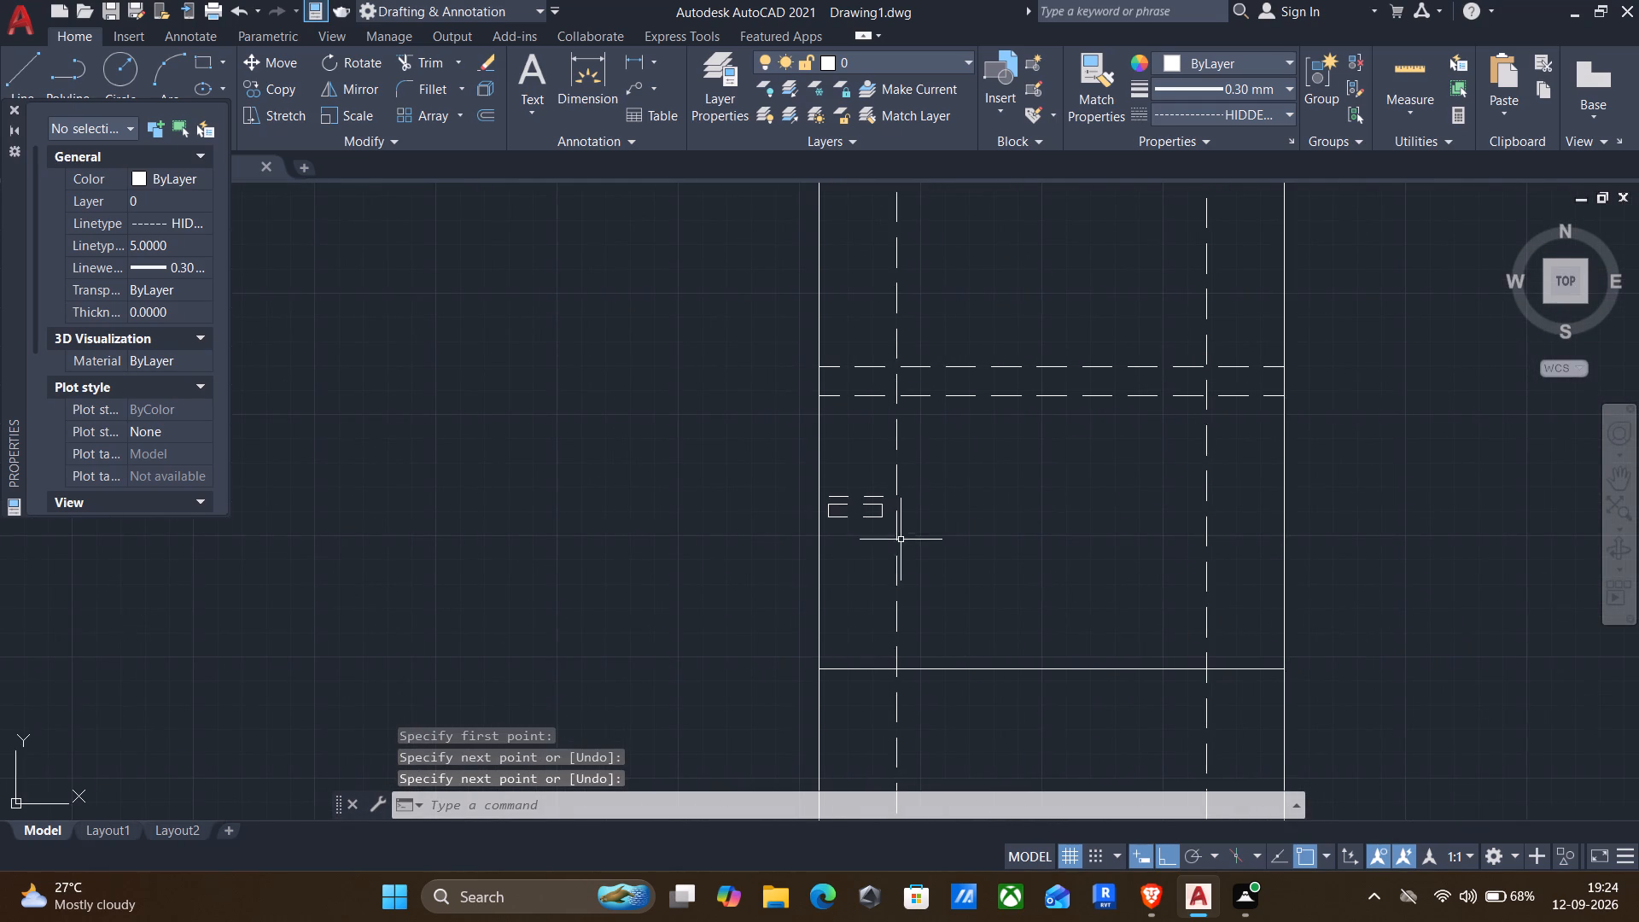
click(825, 484)
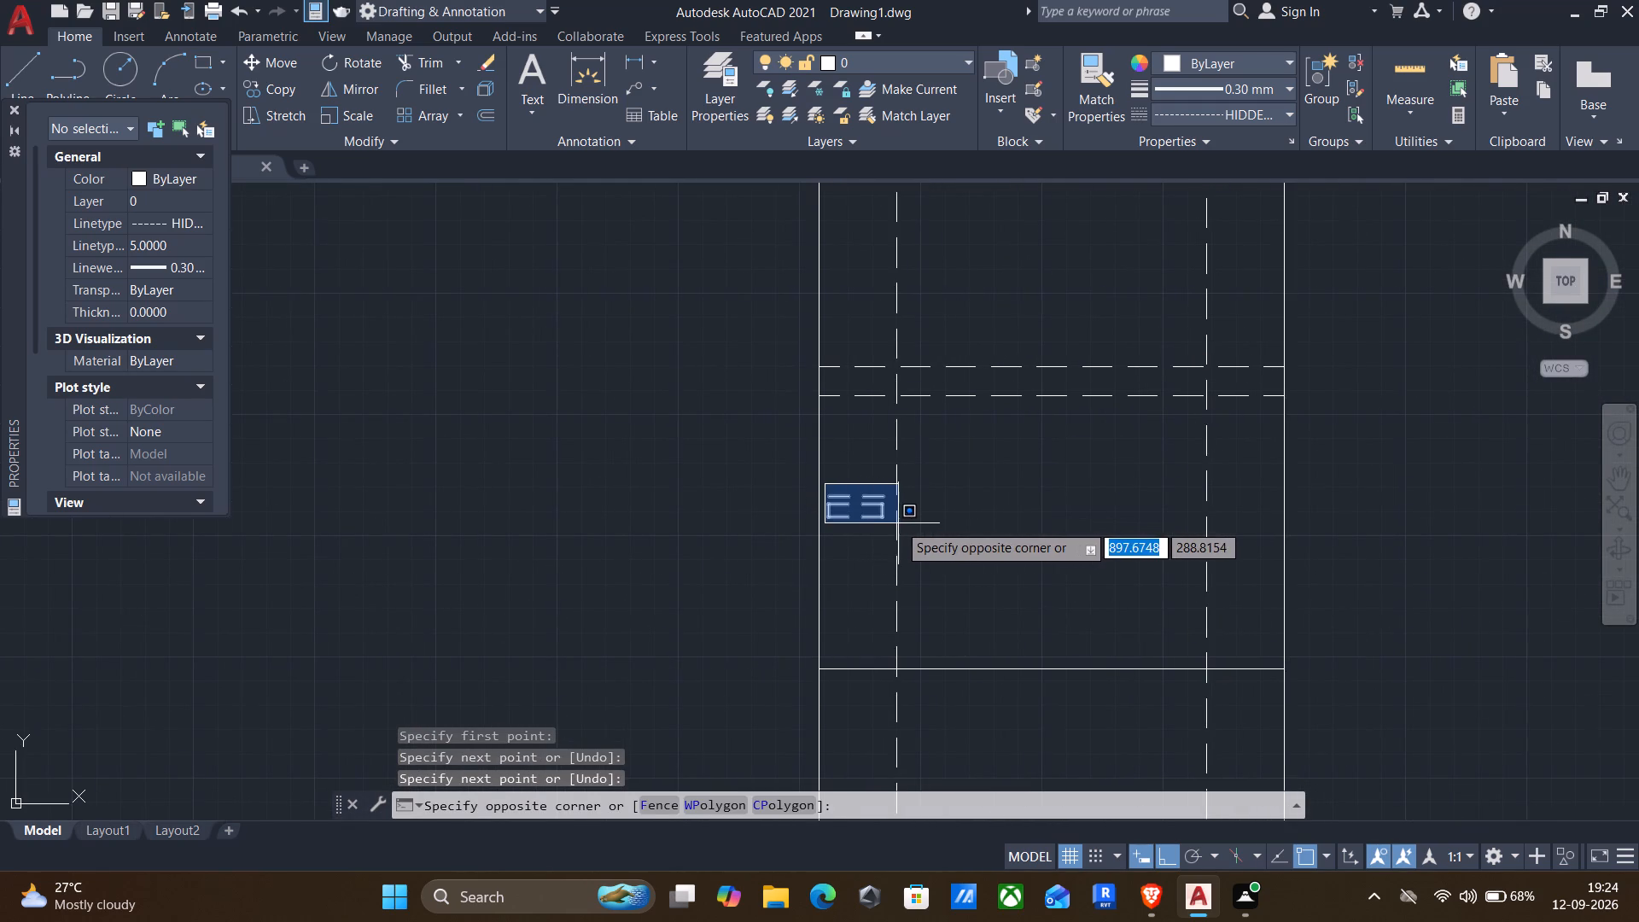
click(892, 528)
key(c)
key(o)
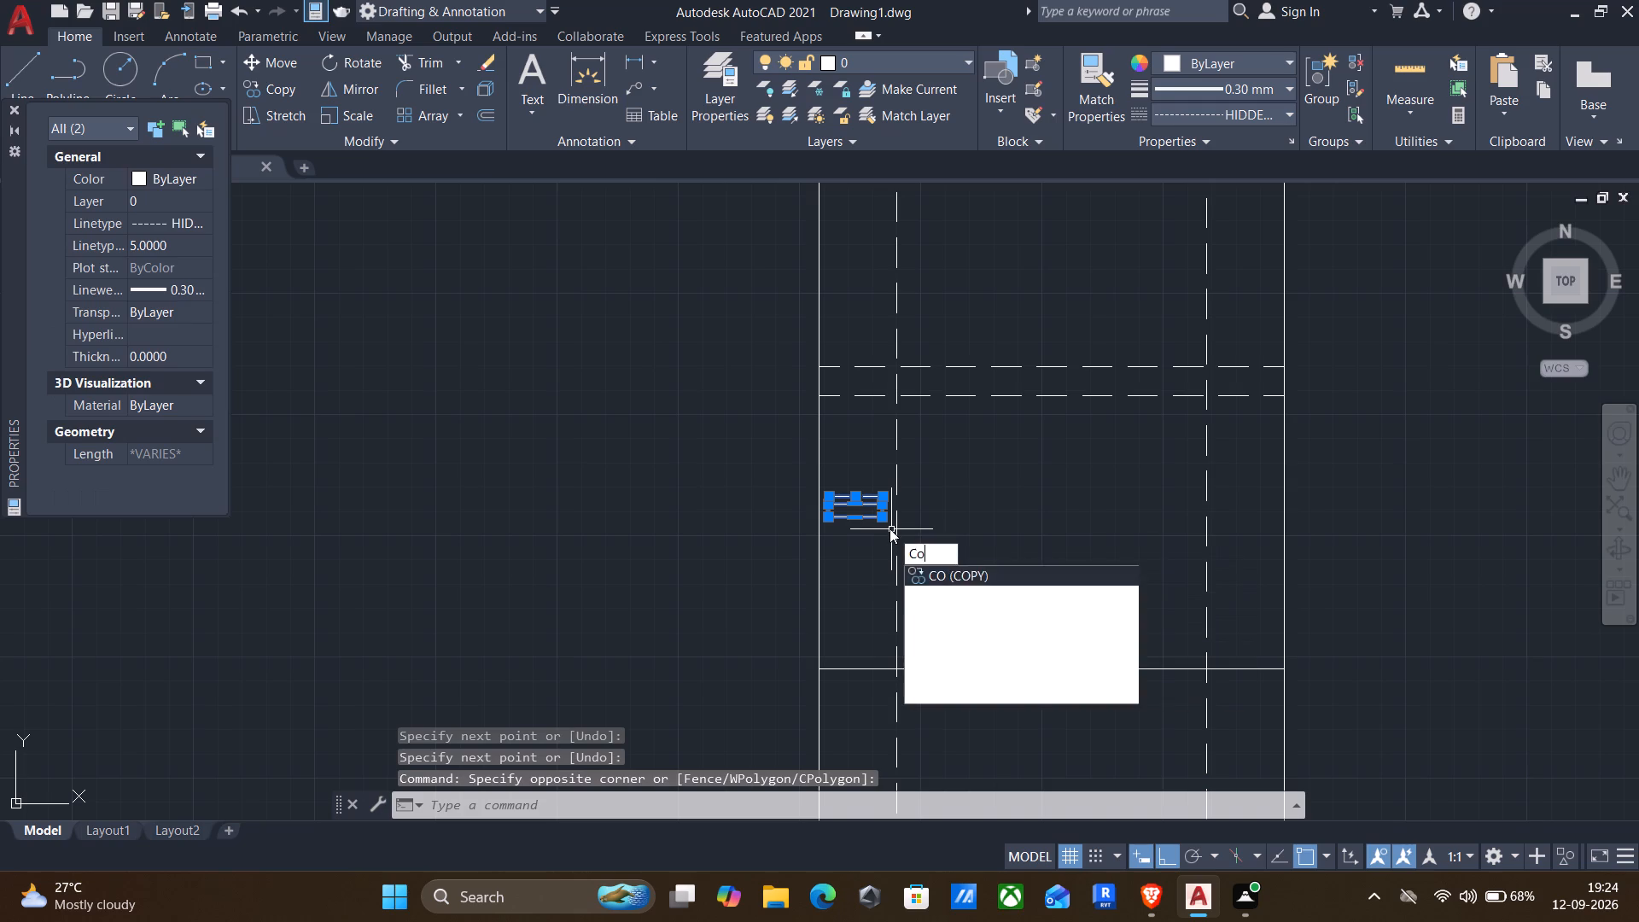
key(Return)
click(885, 487)
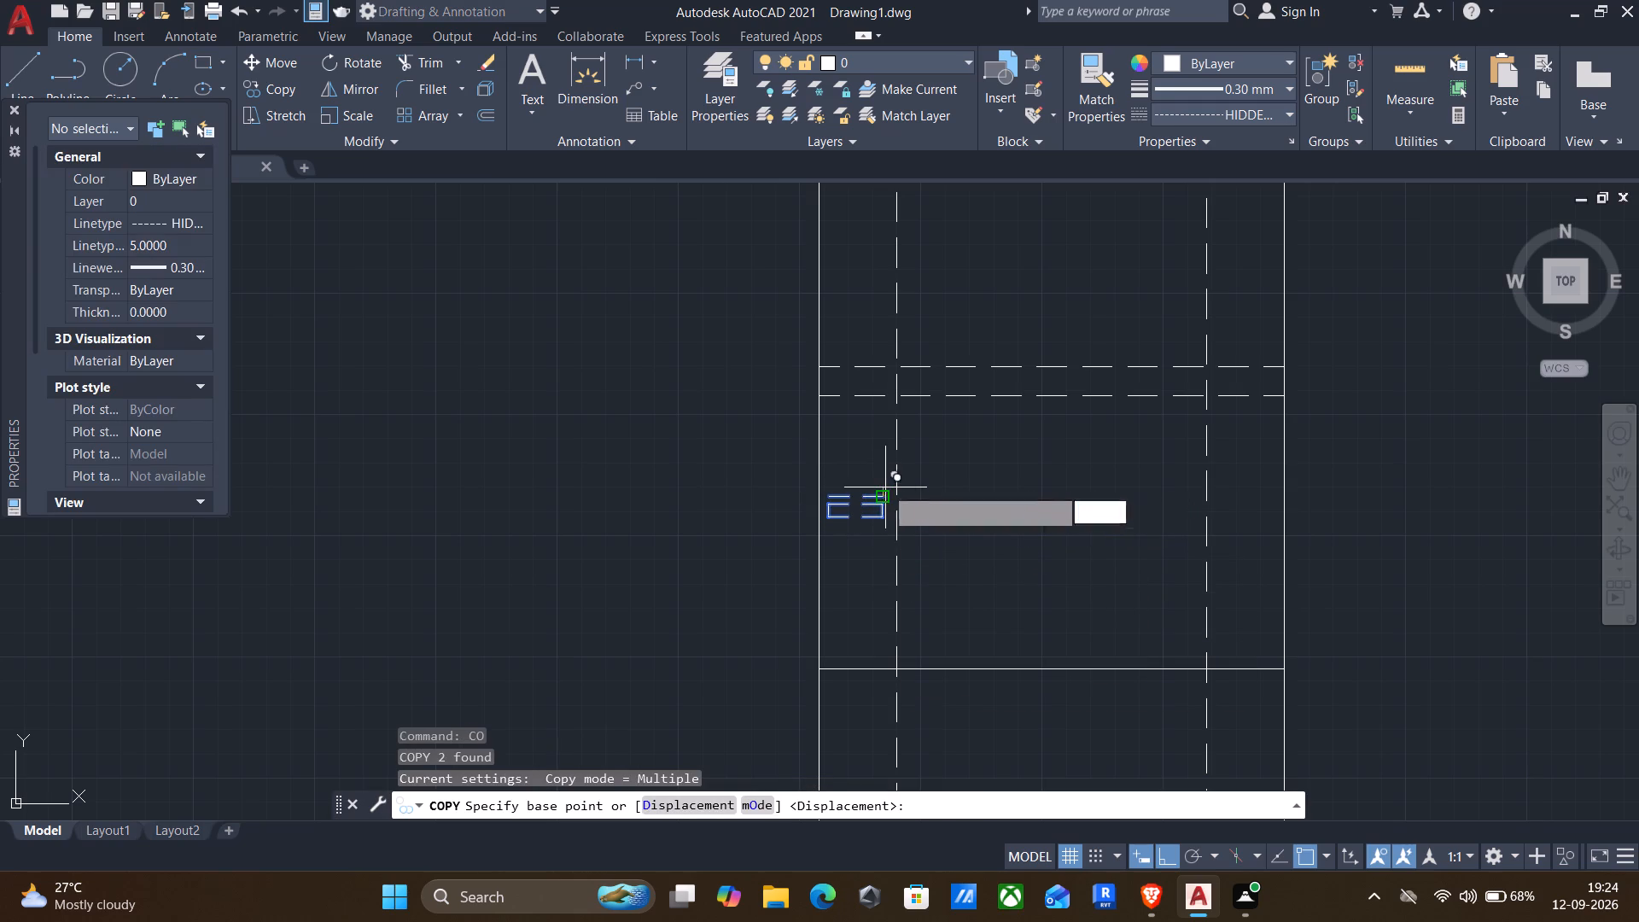
click(1272, 490)
key(Escape)
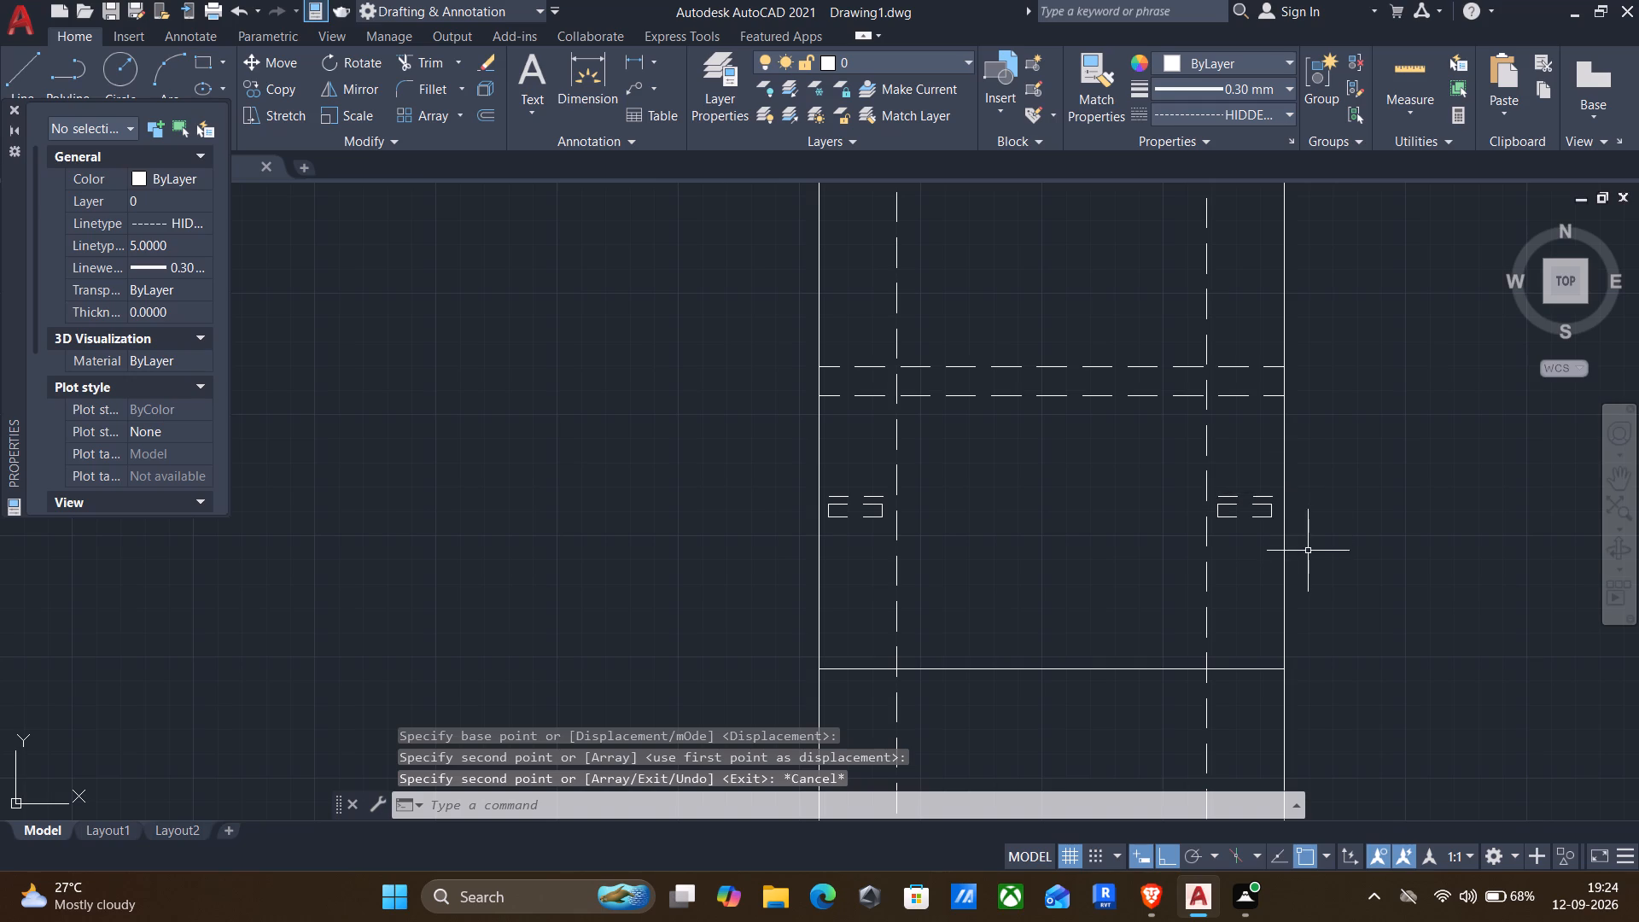
Delete the stray vertical hidden line standing apart beside the side view.
scroll(1304, 552, down, 1)
middle_drag(1274, 592, 1121, 663)
scroll(1075, 662, down, 2)
middle_drag(1030, 670, 1032, 513)
scroll(1023, 493, down, 1)
middle_drag(1044, 574, 1042, 576)
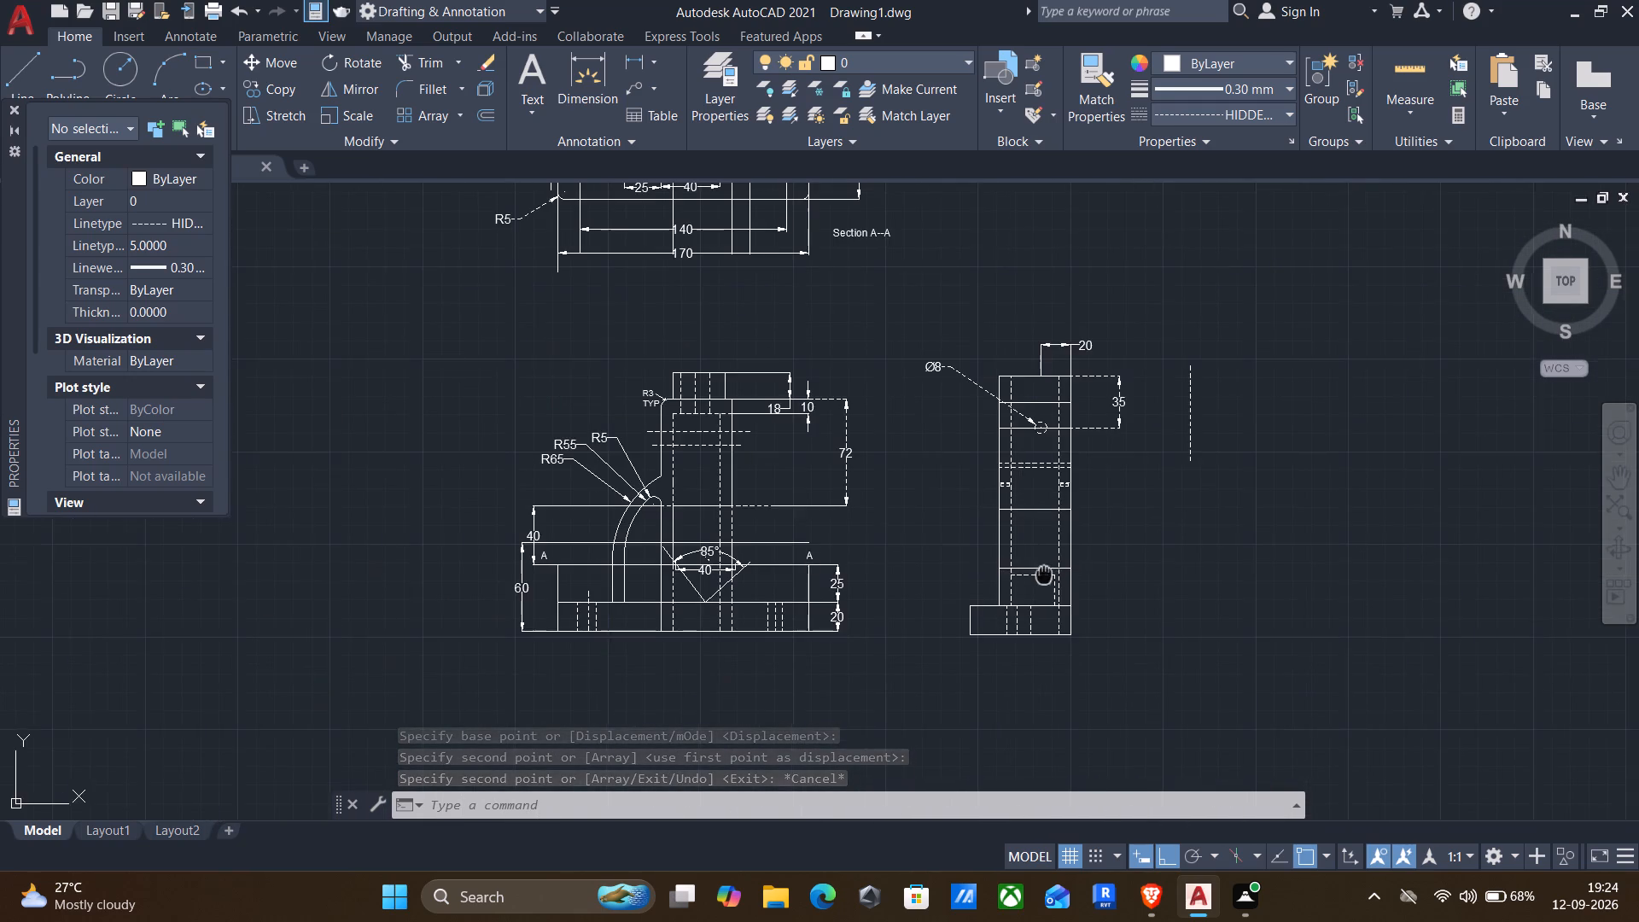
middle_drag(1042, 576, 1018, 657)
click(1177, 603)
click(1129, 403)
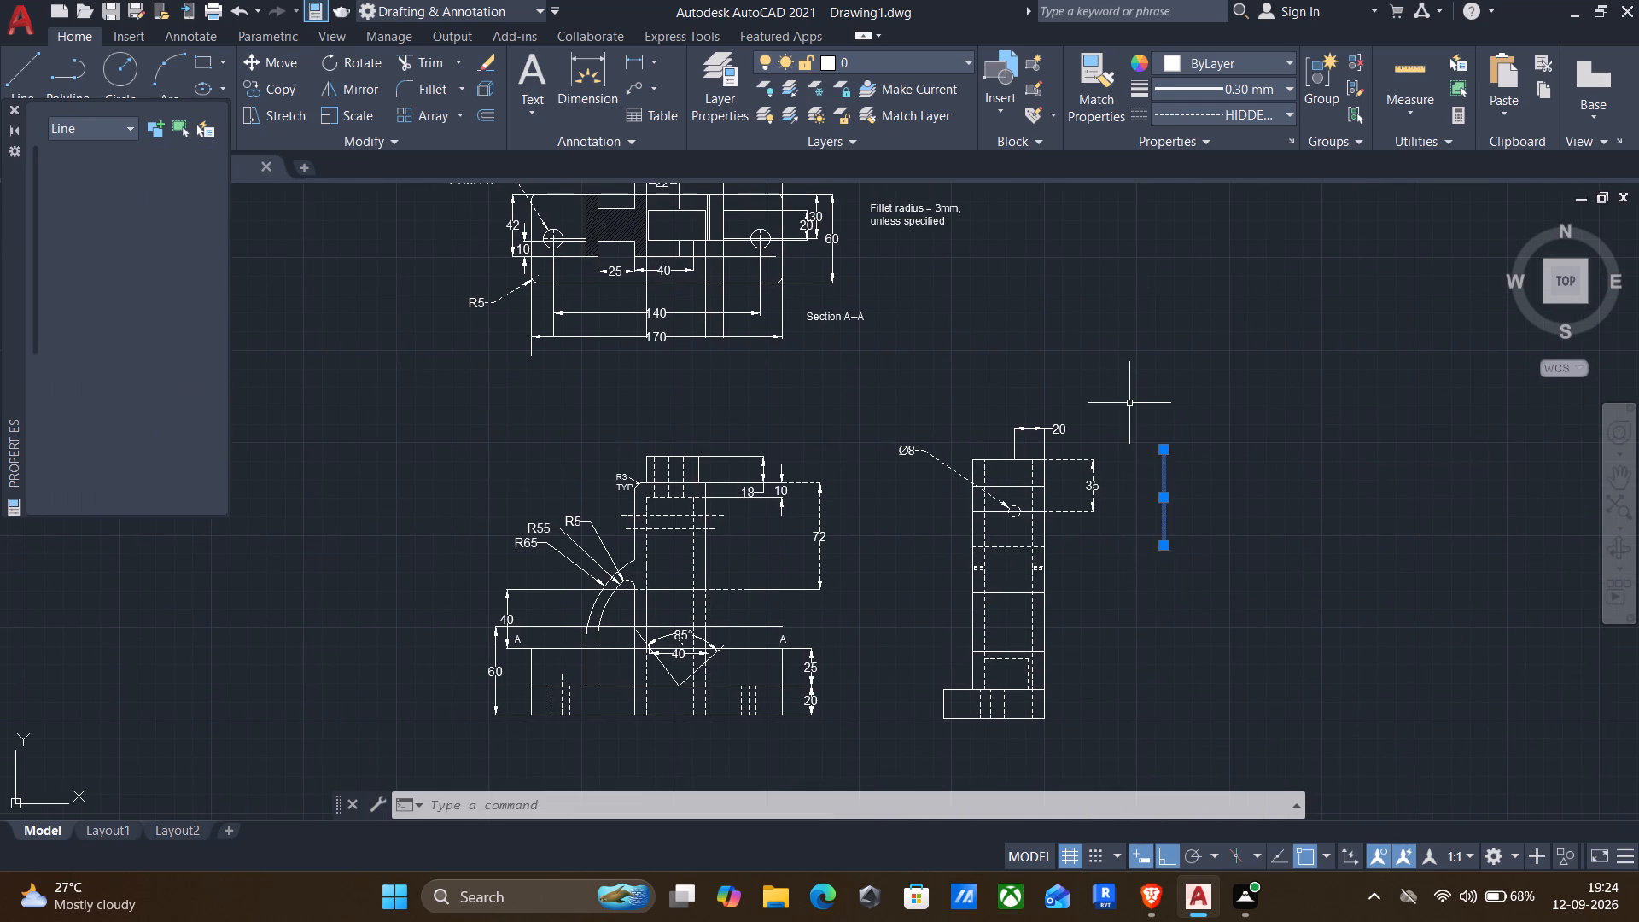
key(Delete)
Examine the complete drawing, covering the Section A--A view, the dimensioned view below it and the side view.
middle_drag(1182, 505, 1169, 509)
scroll(1165, 509, down, 2)
middle_drag(1180, 539, 1140, 544)
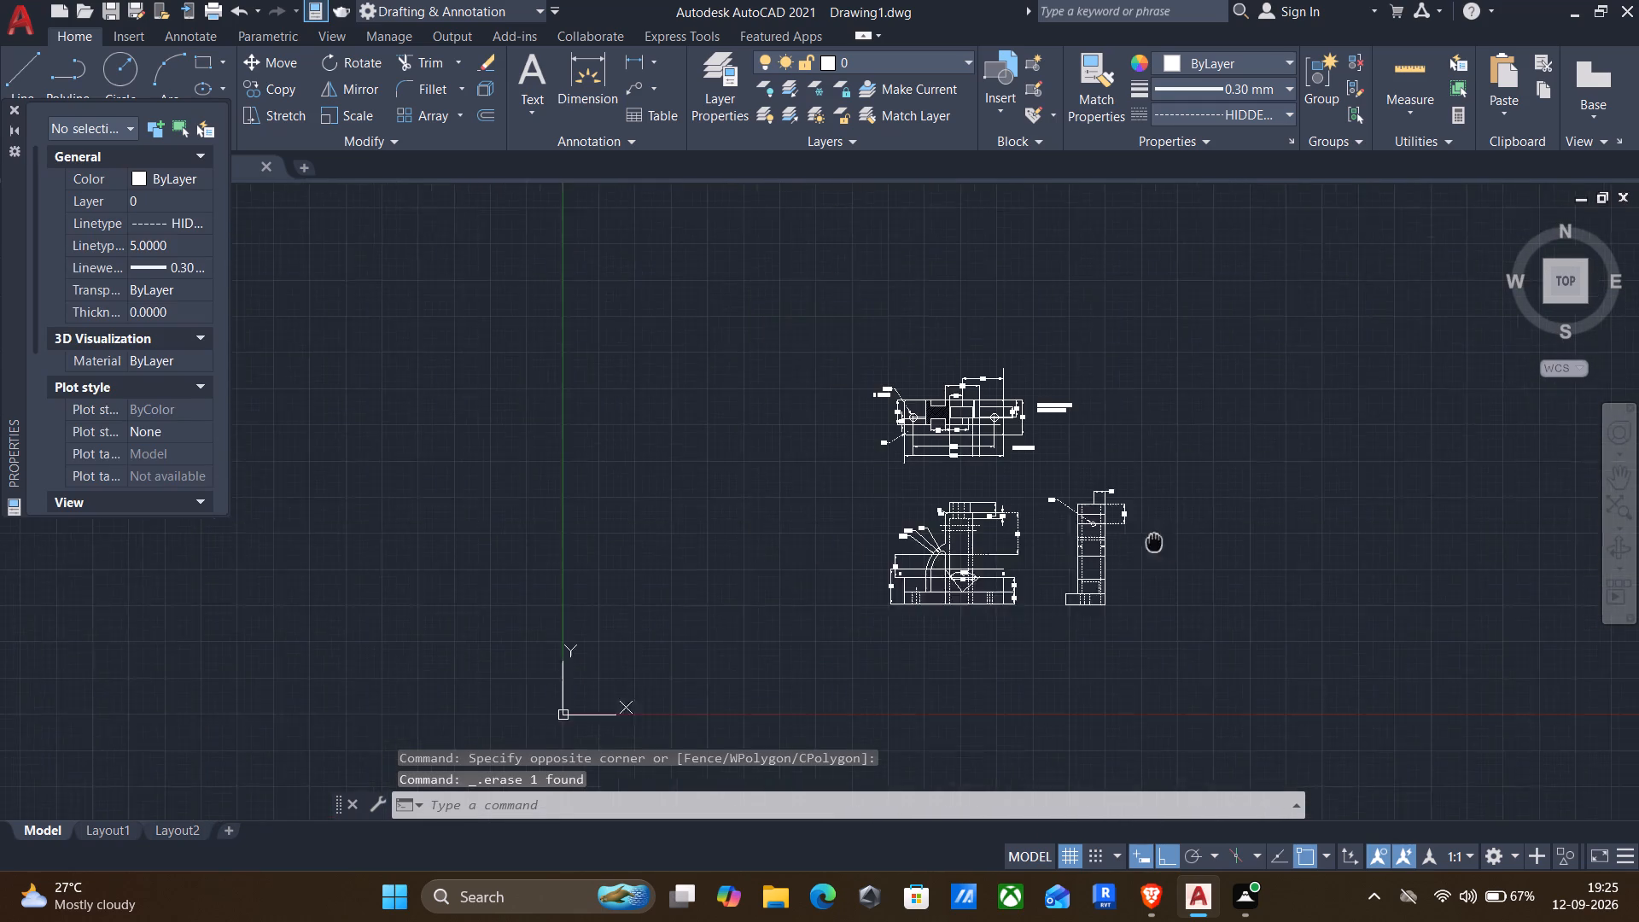
middle_drag(1140, 544, 1084, 544)
scroll(1084, 544, up, 1)
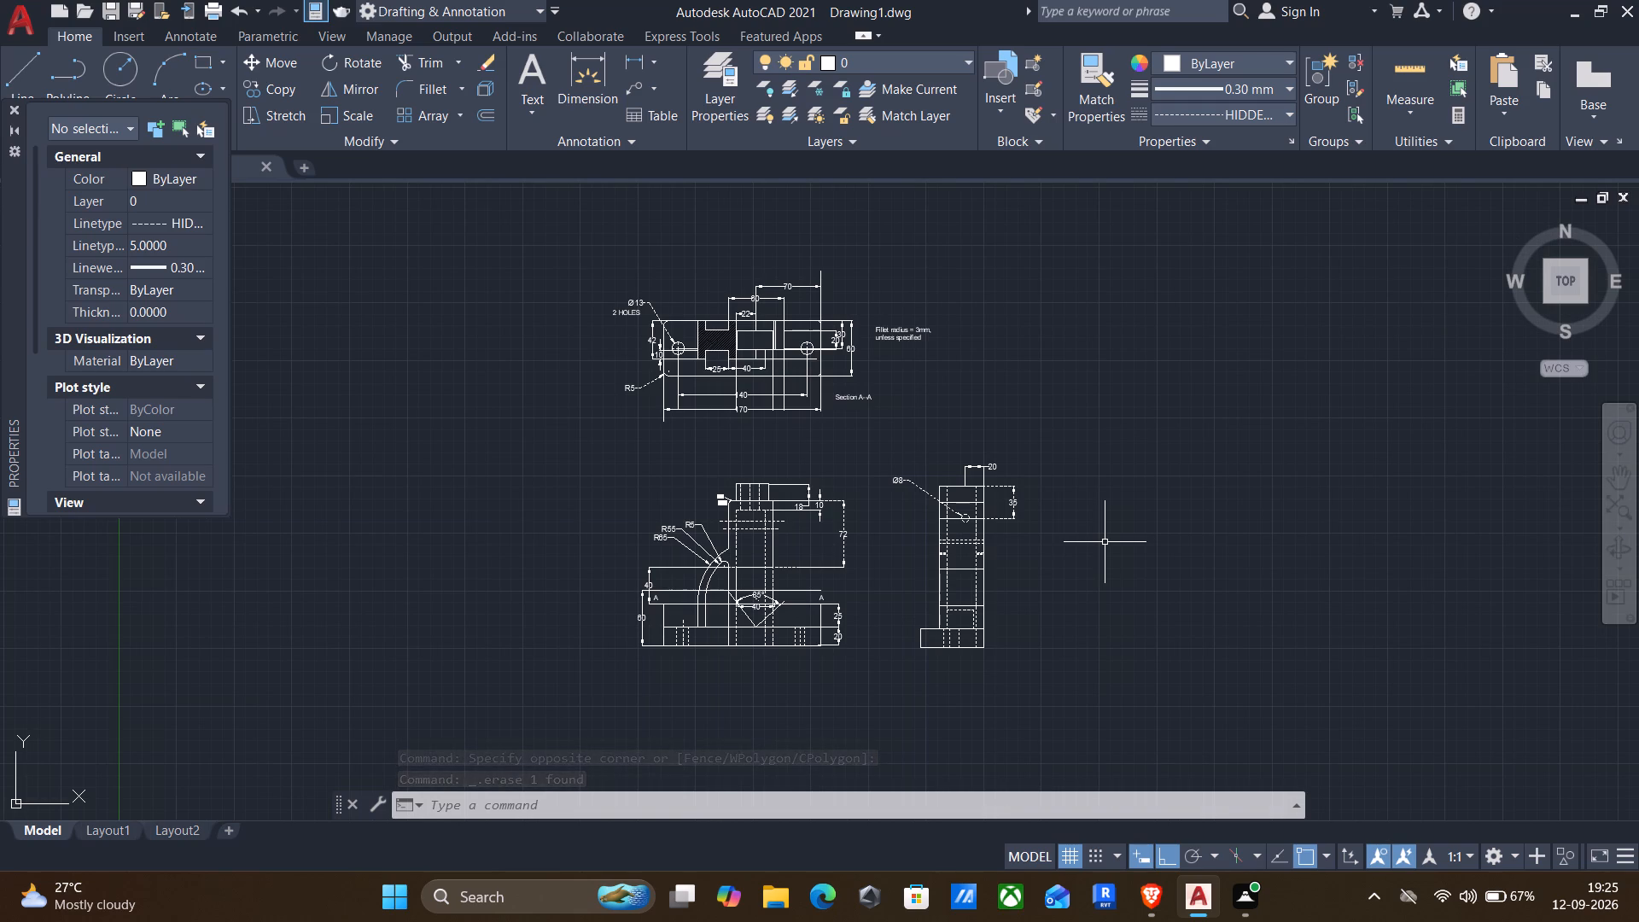
middle_drag(1094, 548, 1024, 561)
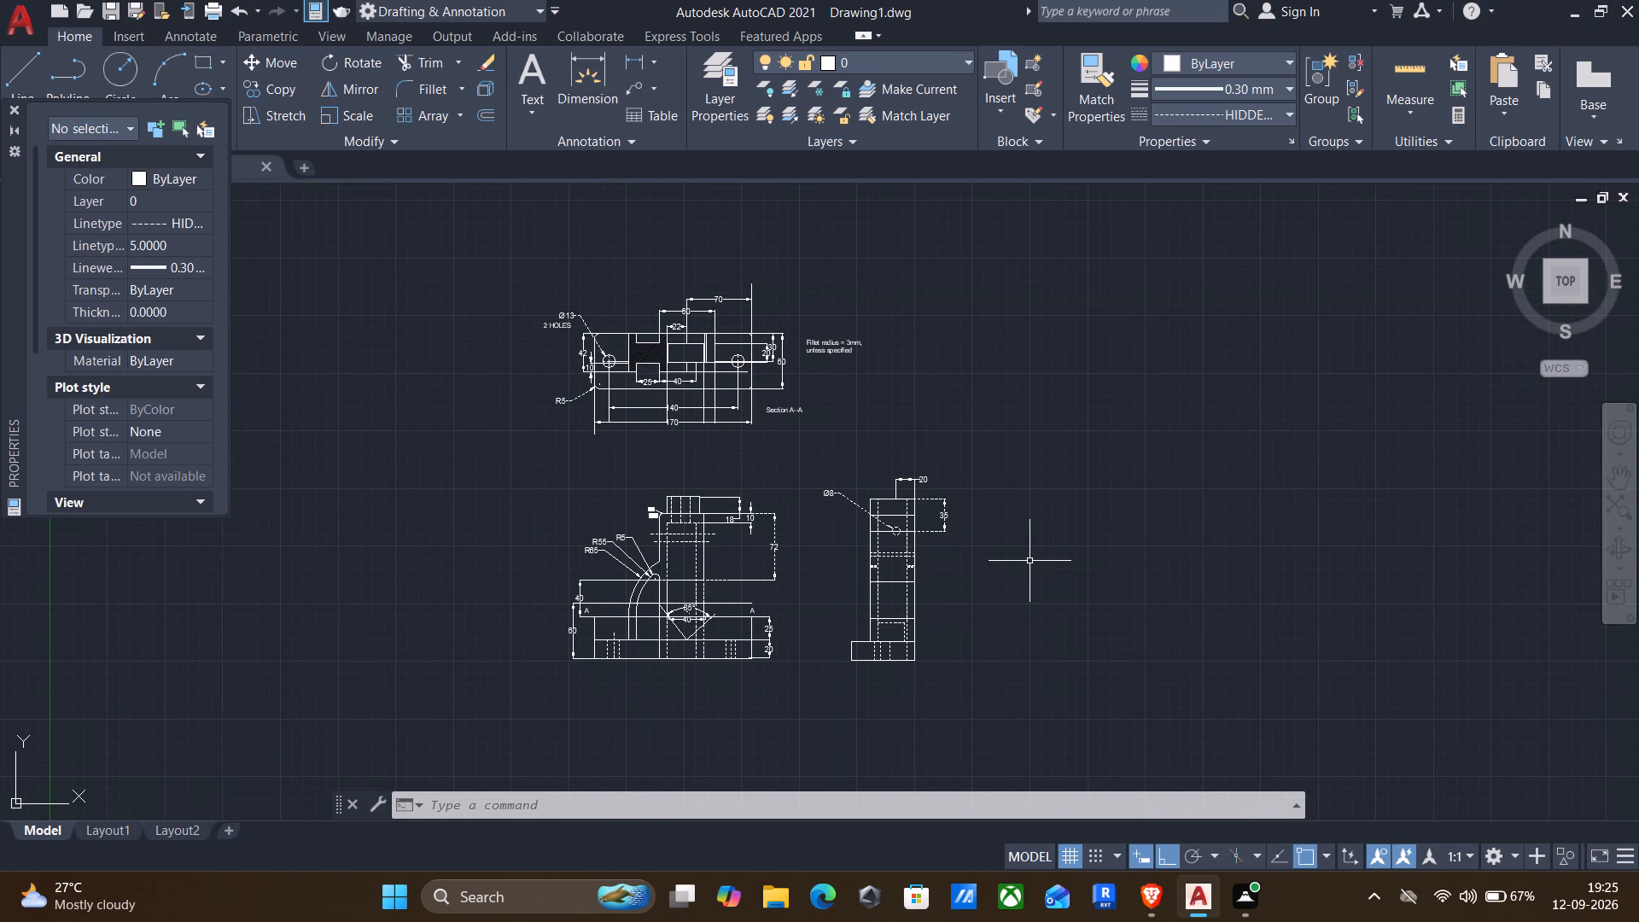
middle_drag(1029, 522, 1012, 507)
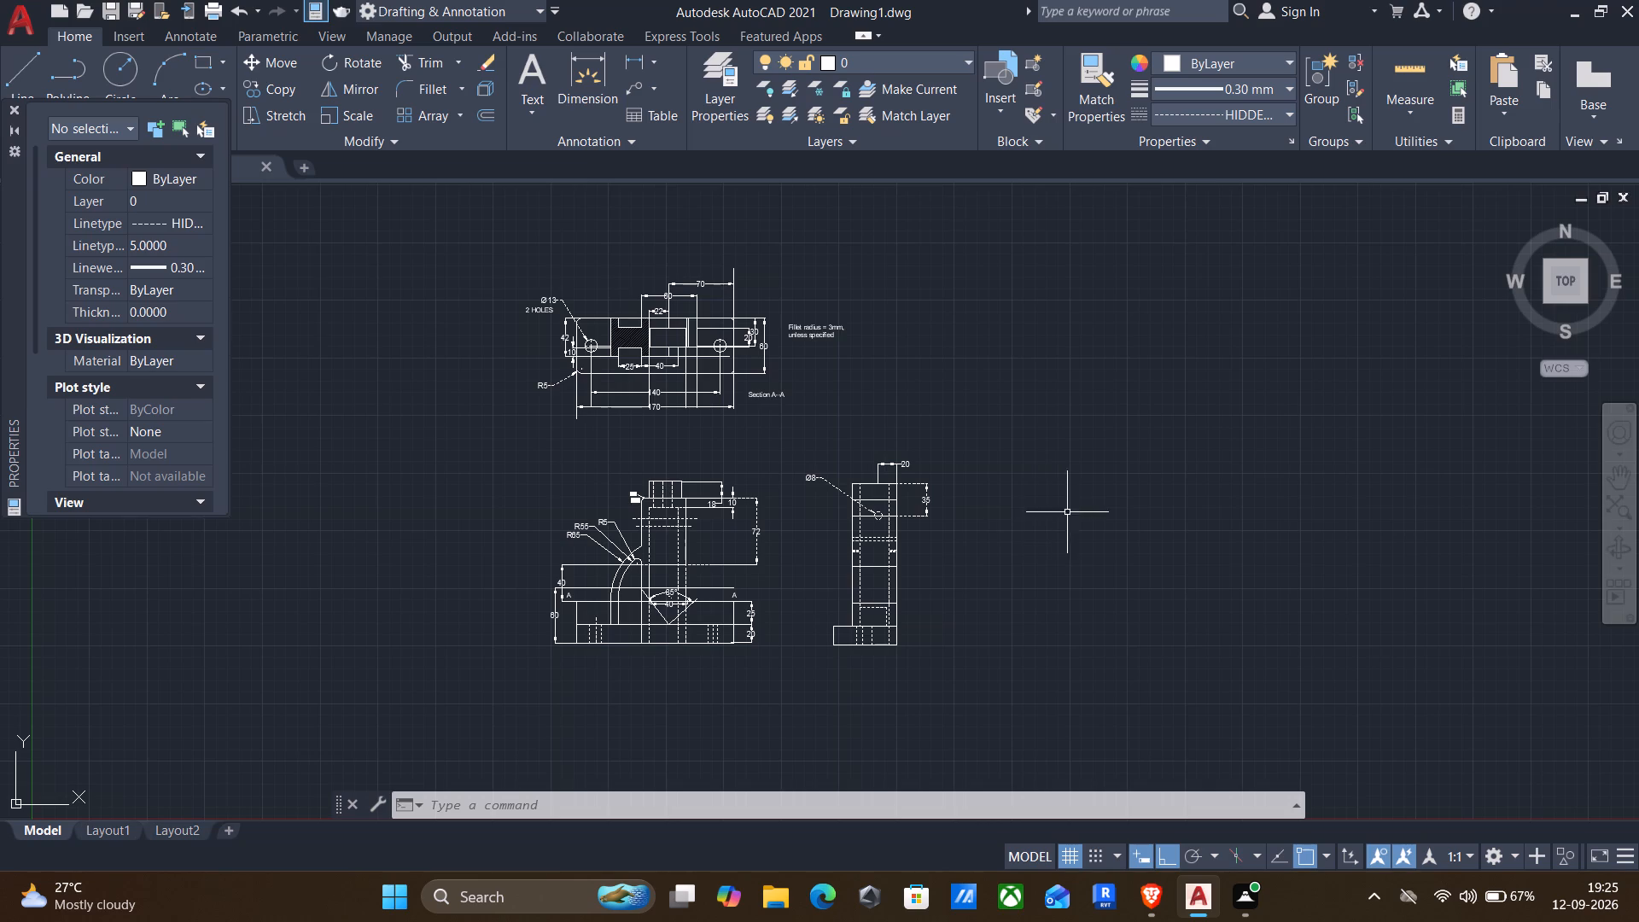
middle_drag(1067, 512, 1060, 497)
middle_drag(1083, 493, 1149, 446)
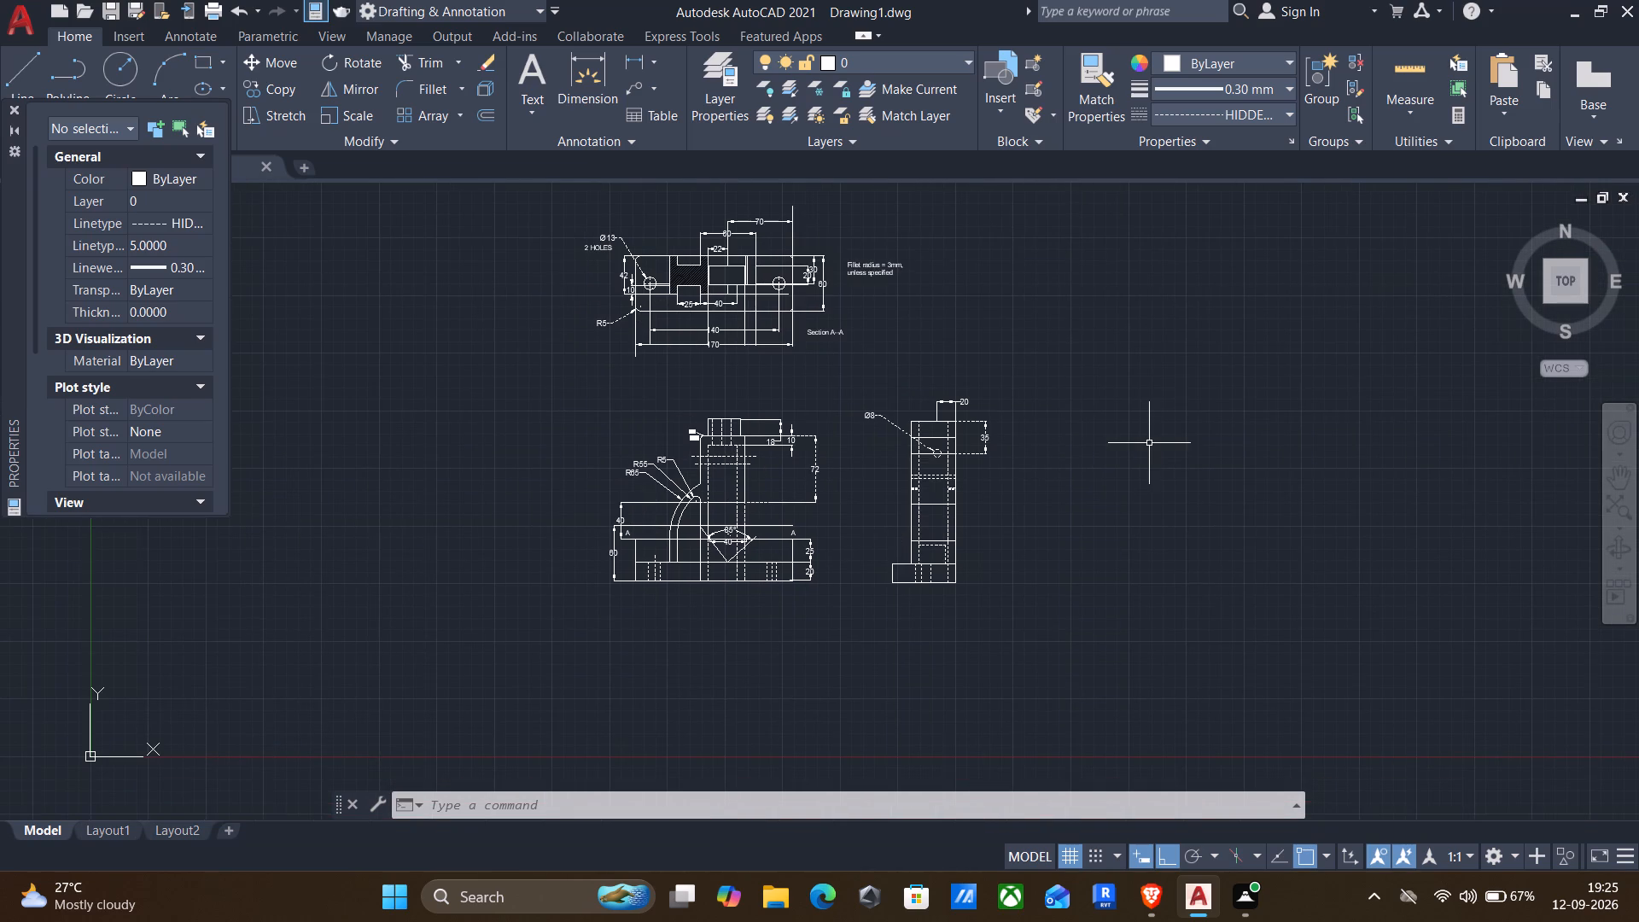
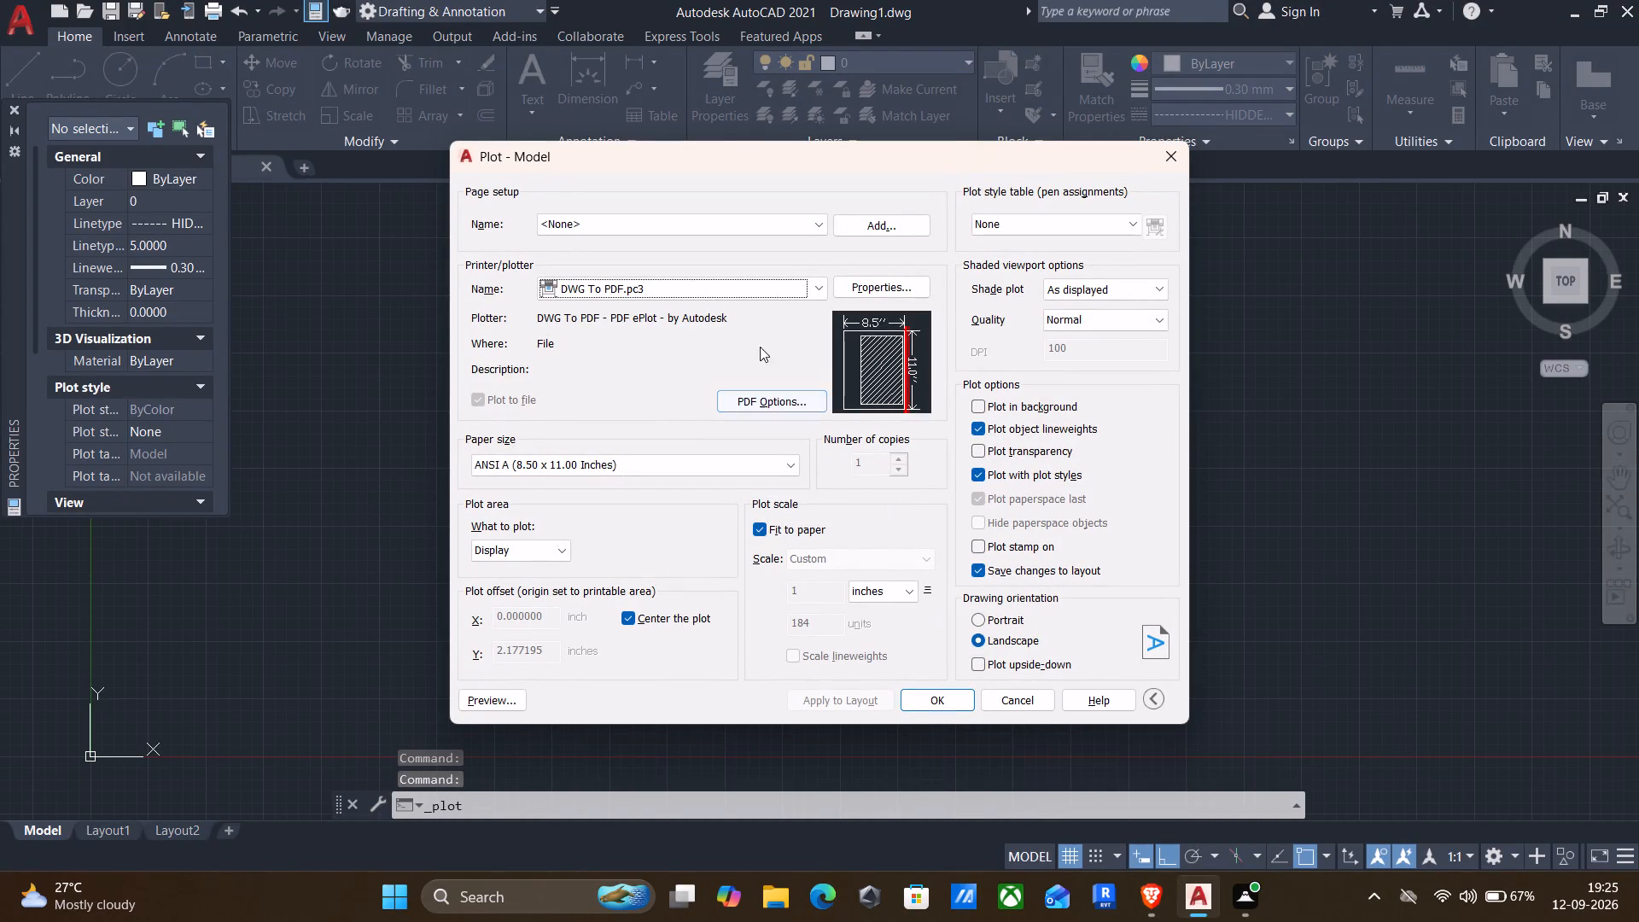
Set the plot's paper size to ISO full bleed A4 (297.00 x 210.00 MM).
click(606, 461)
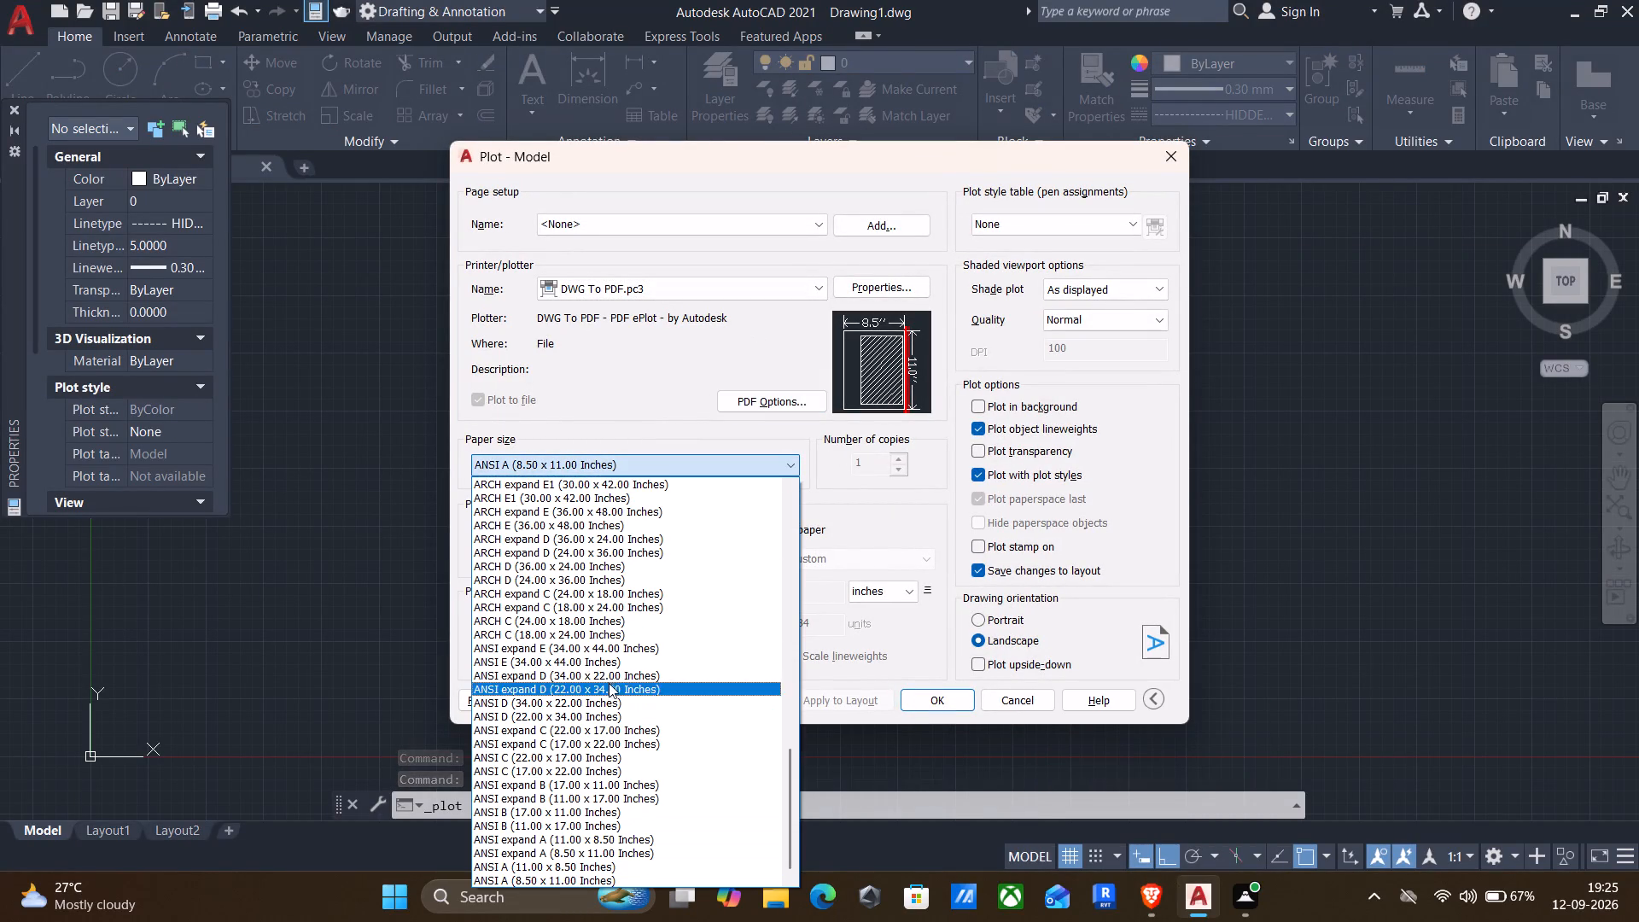
scroll(557, 575, down, 3)
scroll(575, 623, up, 18)
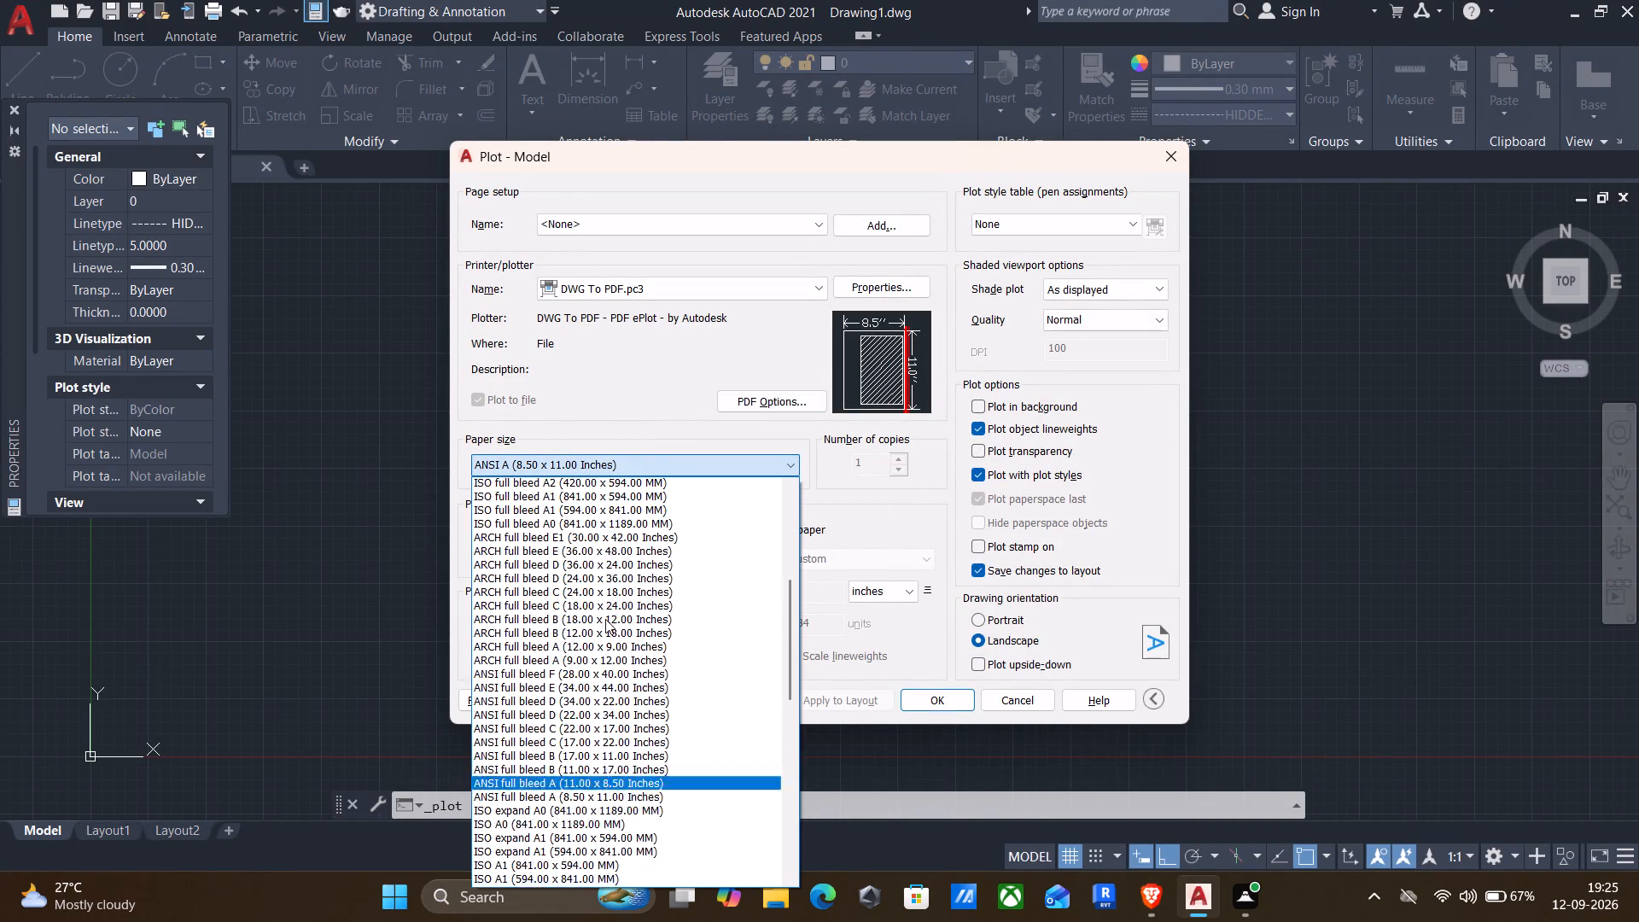
scroll(605, 619, up, 20)
scroll(605, 619, up, 6)
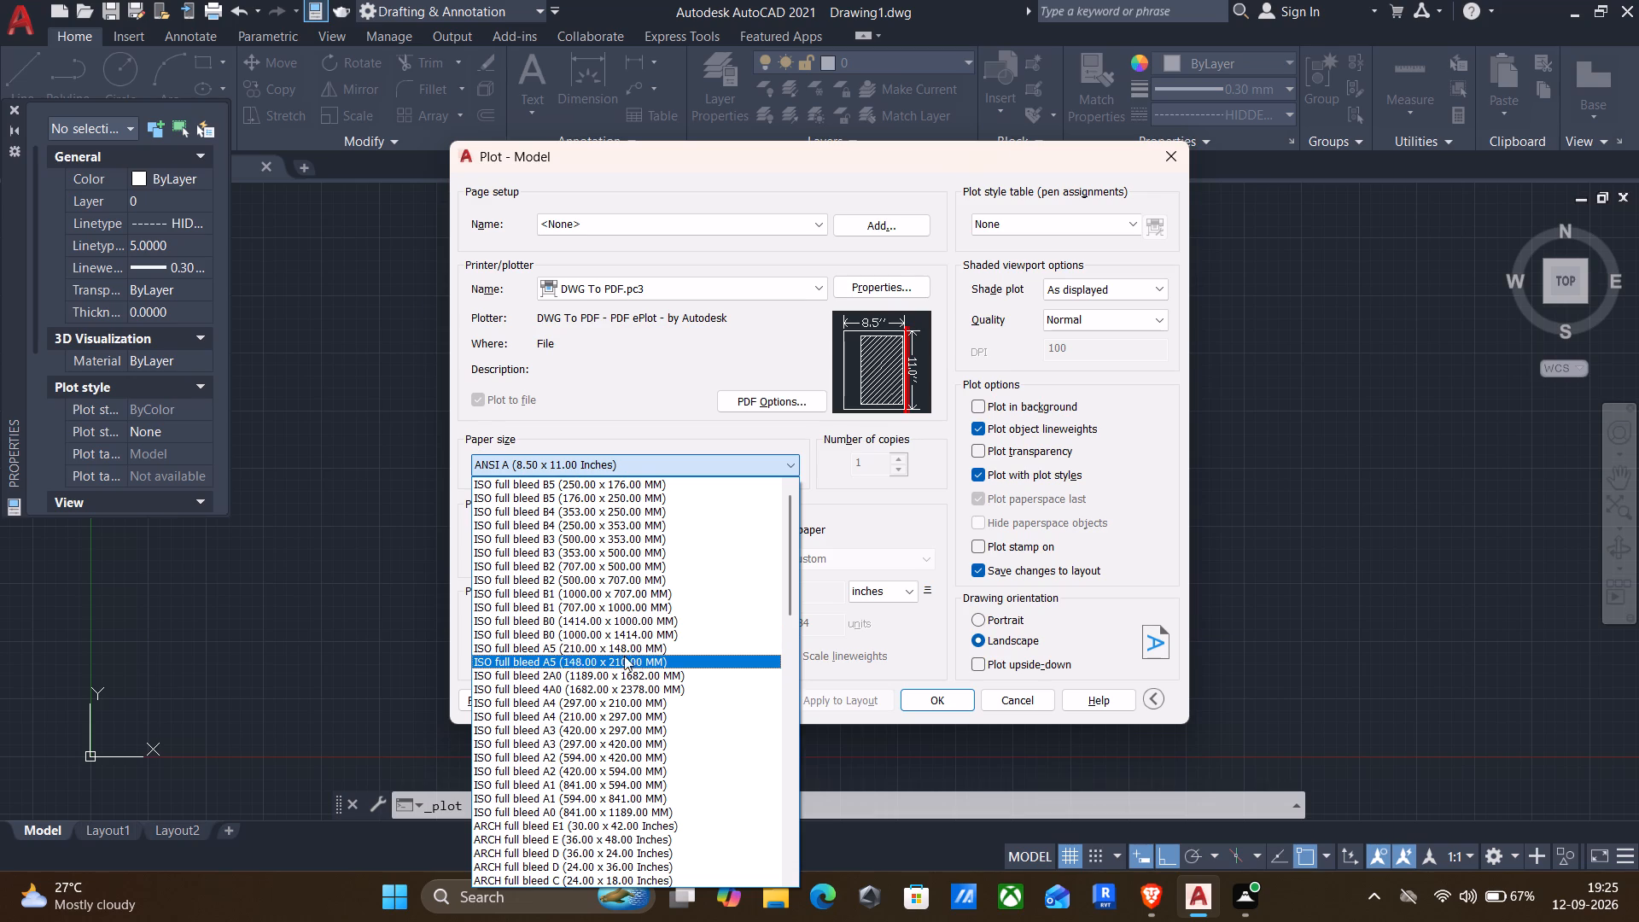
click(560, 703)
Define the plot area as a window enclosing all three views and the notes, and apply the plot settings to the layout.
click(534, 555)
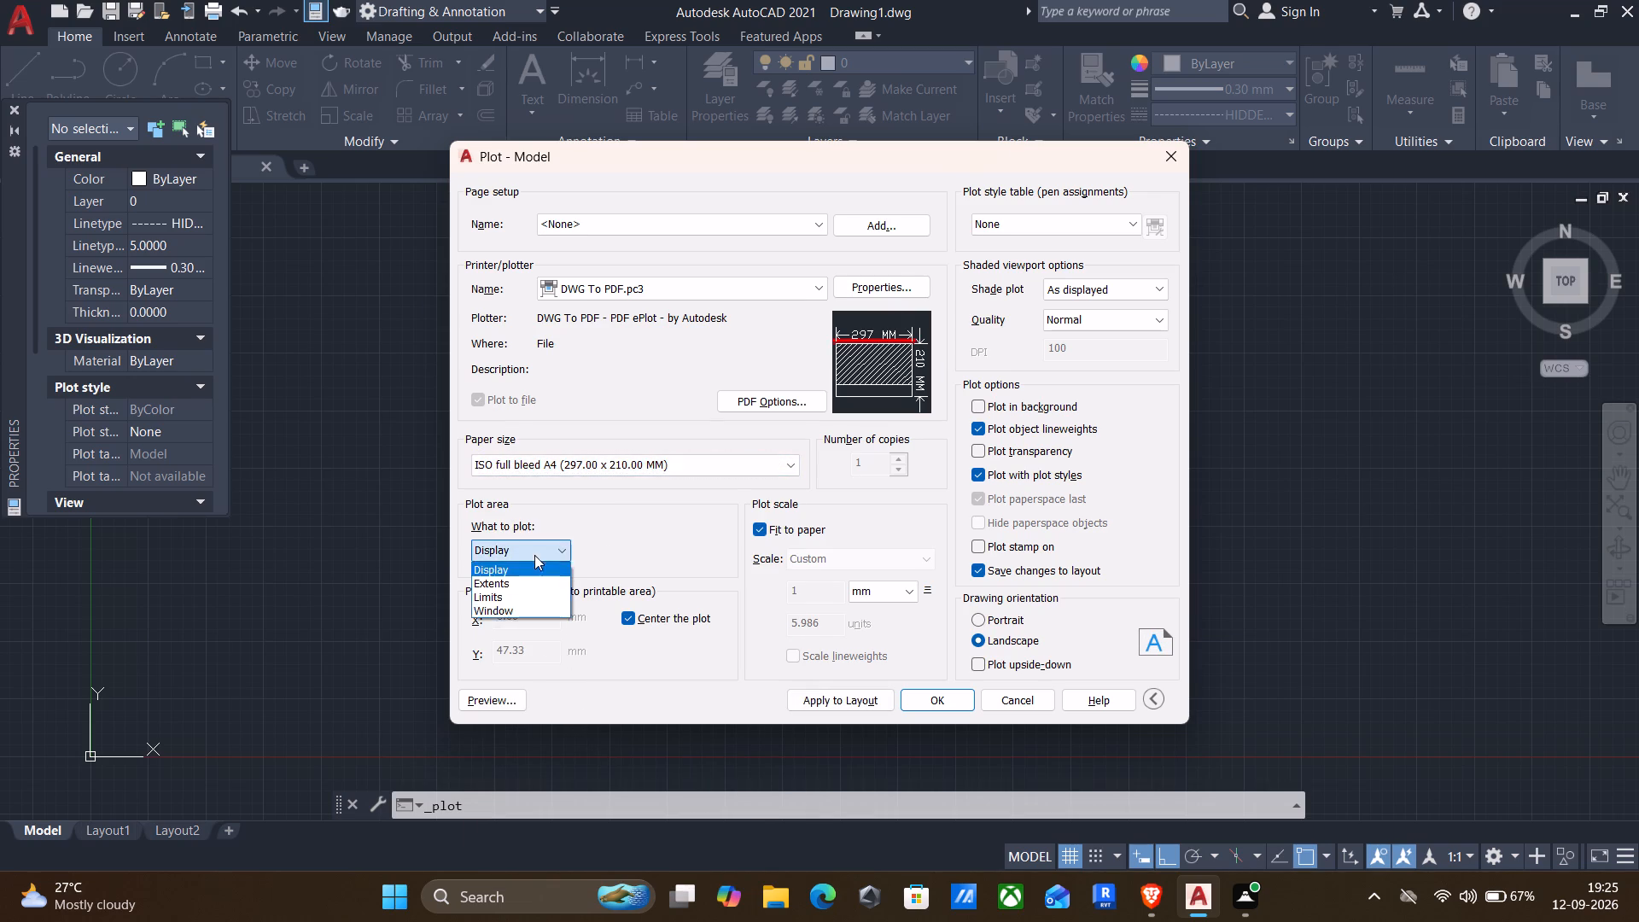
click(535, 608)
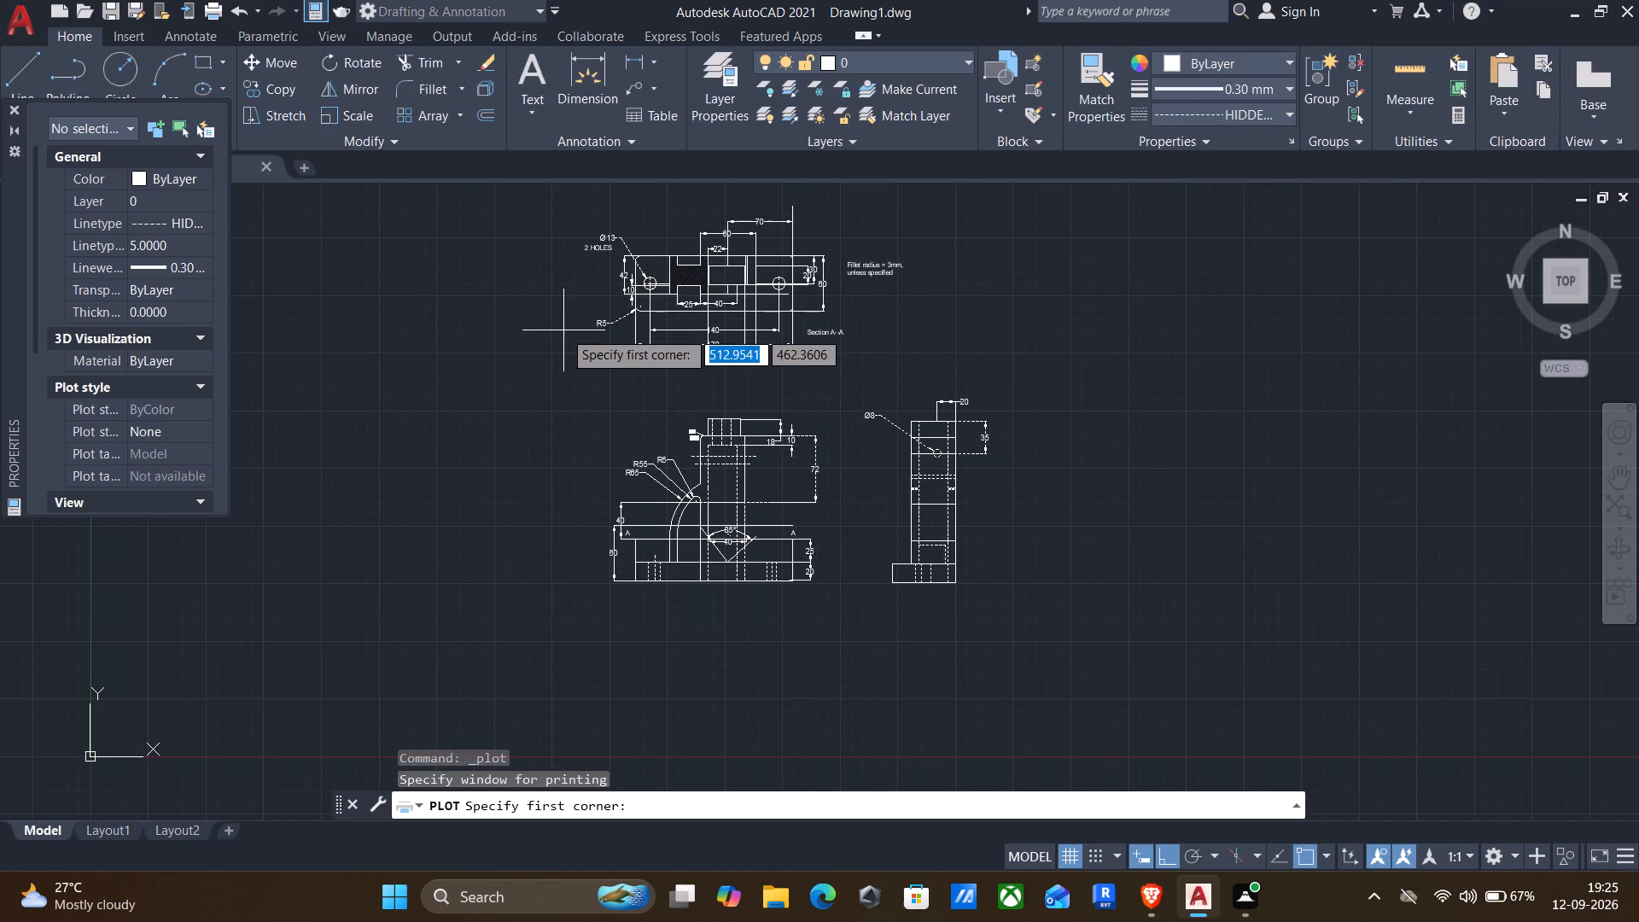
middle_drag(555, 342, 586, 402)
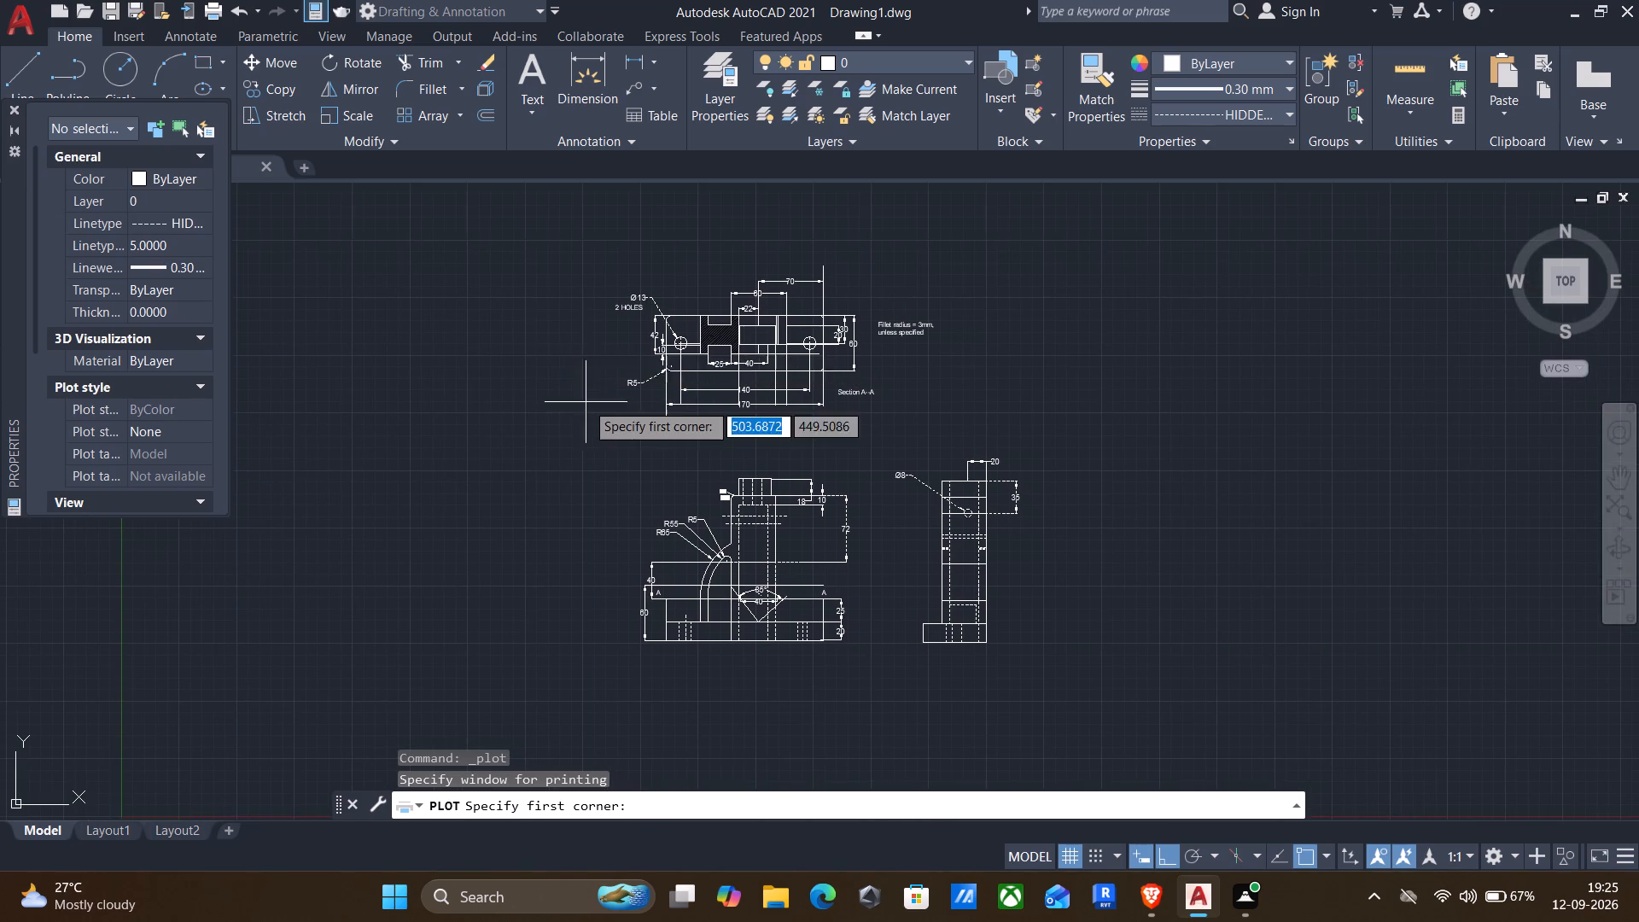
click(575, 246)
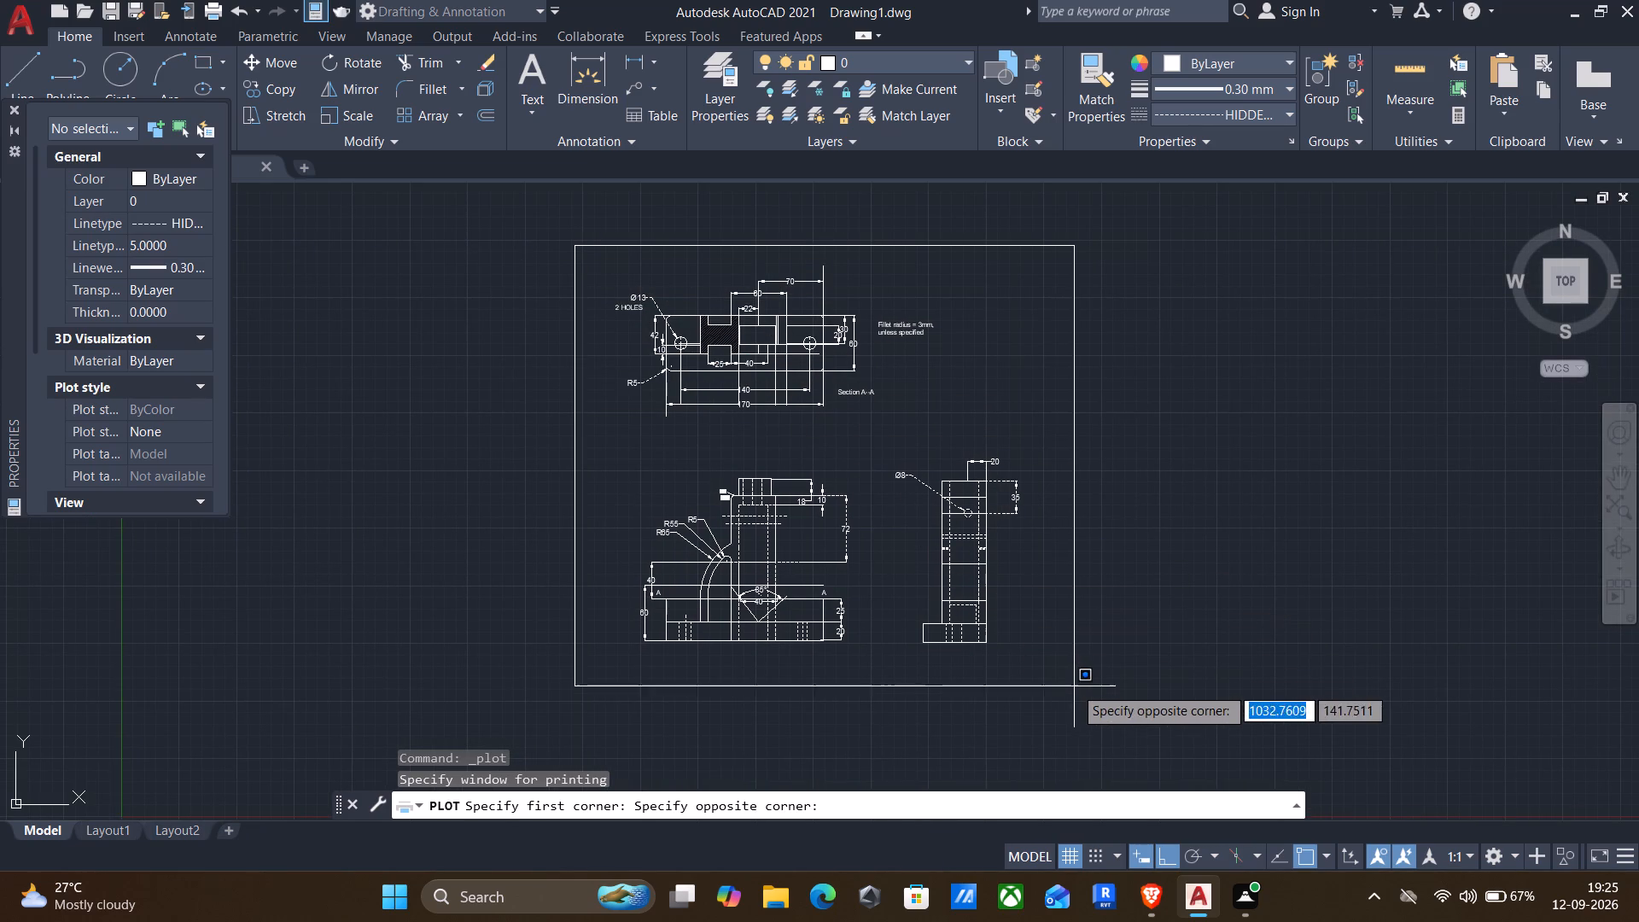
click(1058, 680)
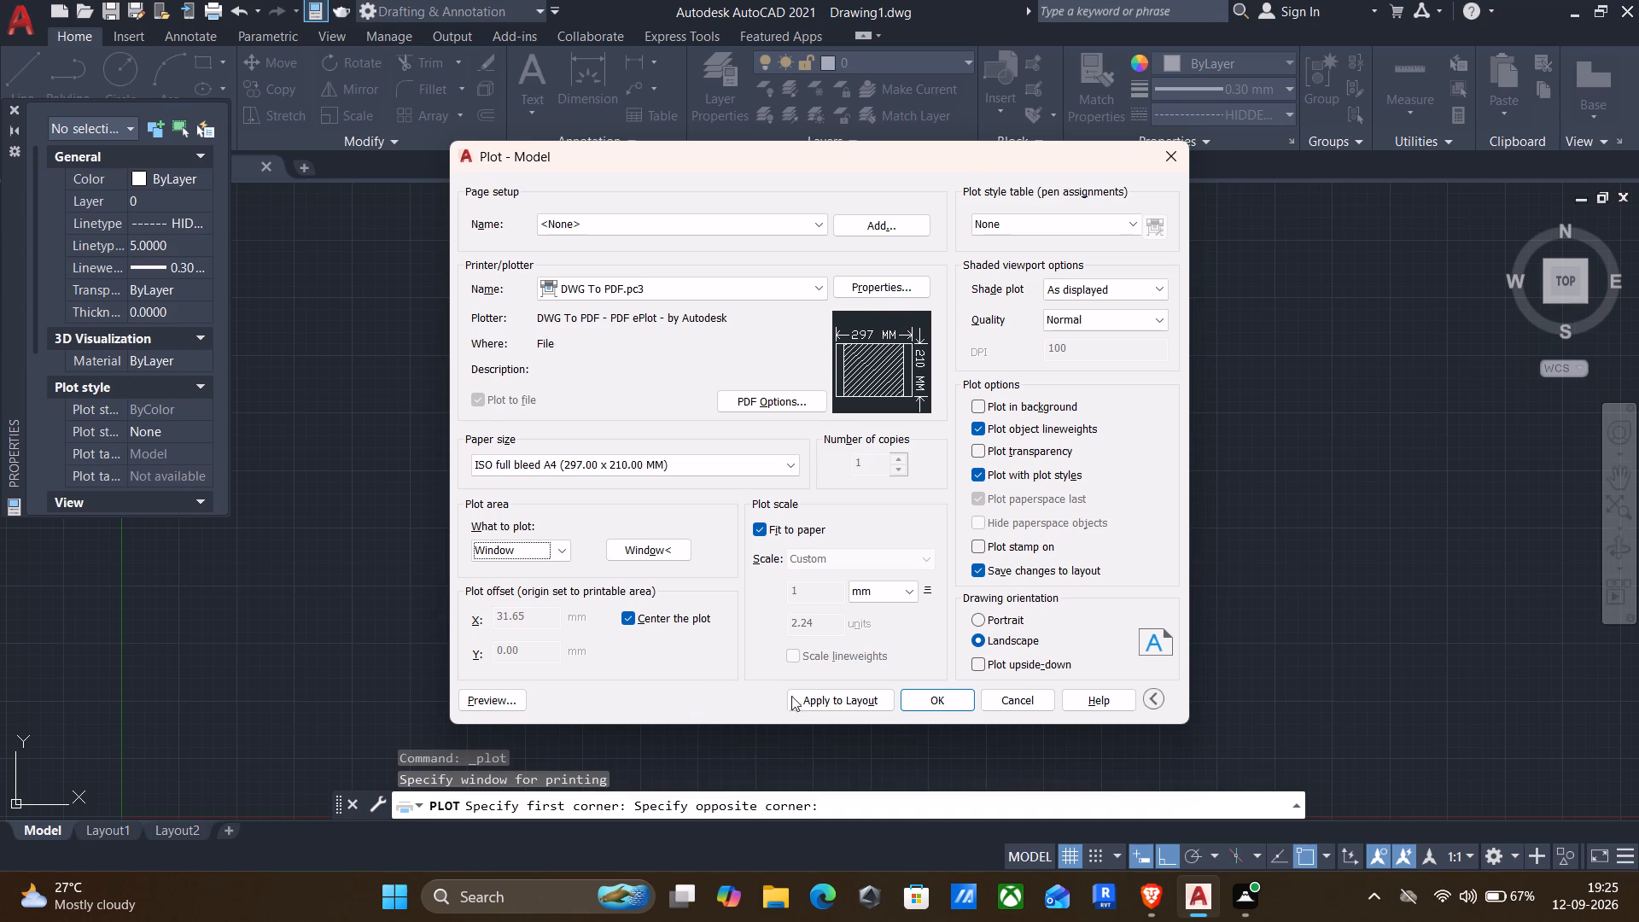
click(854, 696)
Preview the plot to check how the three views sit on the A4 sheet, and close the preview.
click(493, 697)
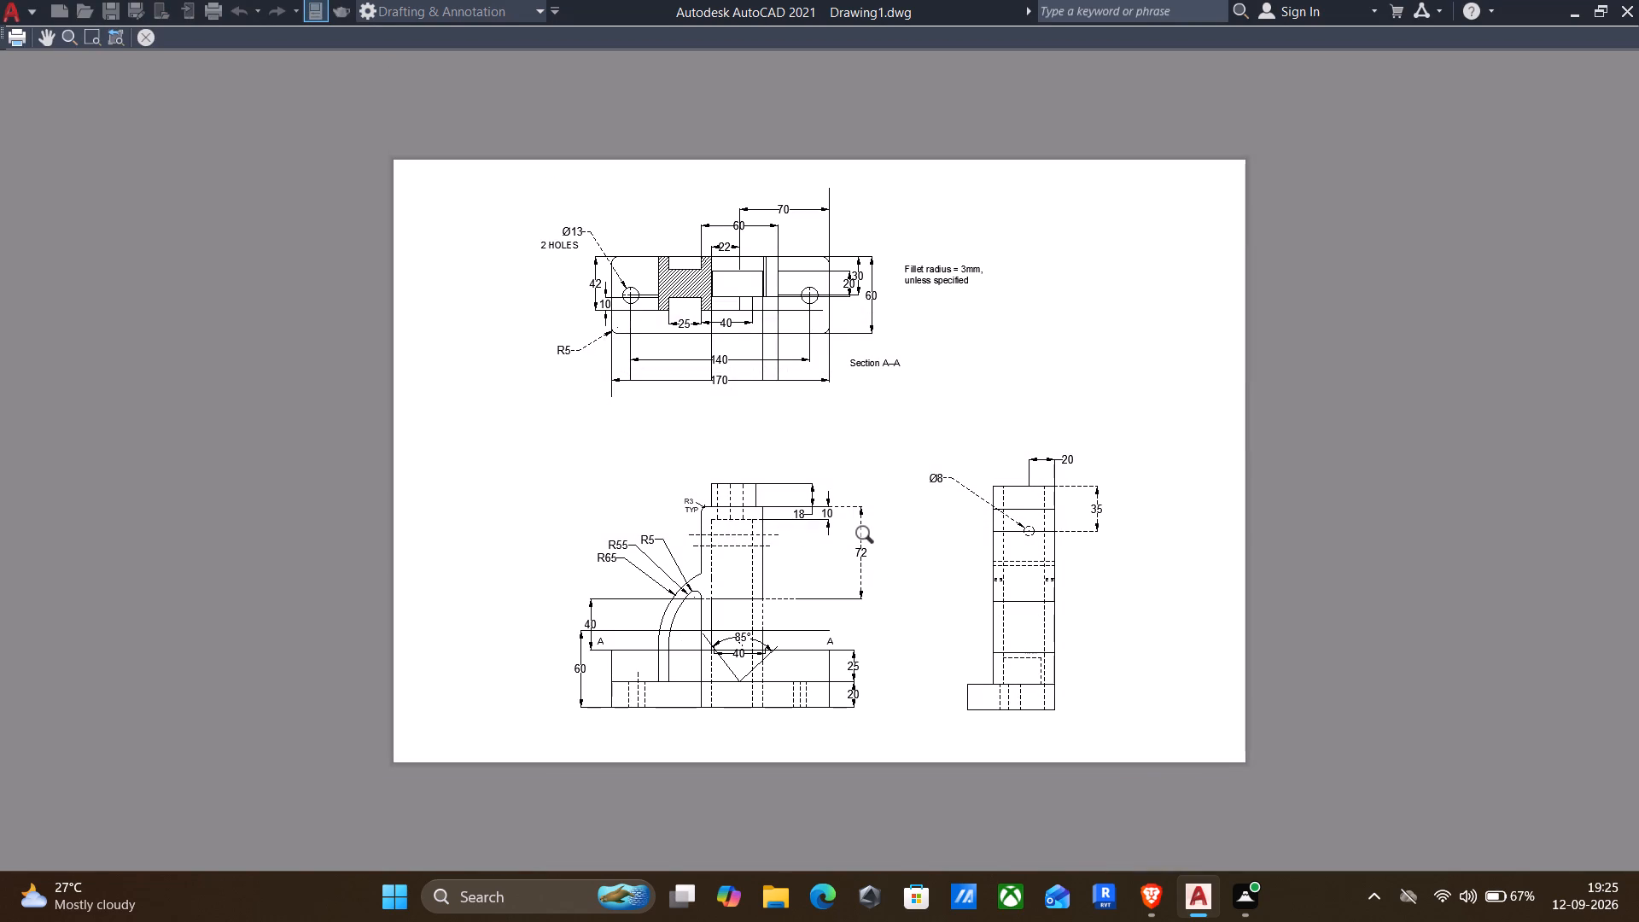
scroll(946, 285, up, 2)
scroll(948, 279, down, 2)
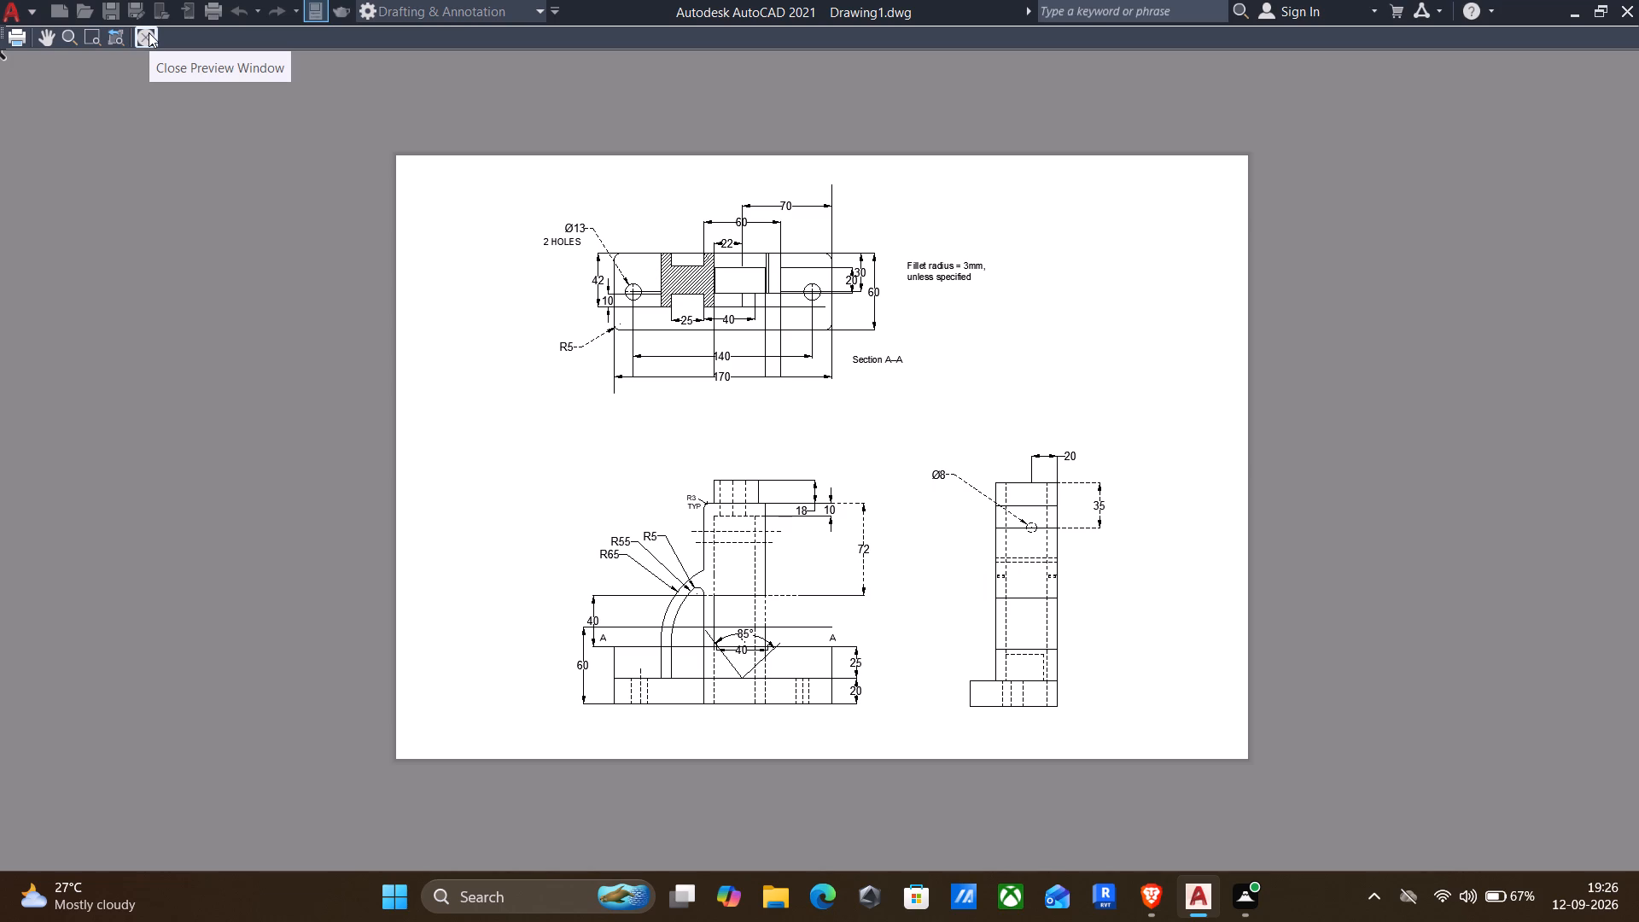
click(149, 32)
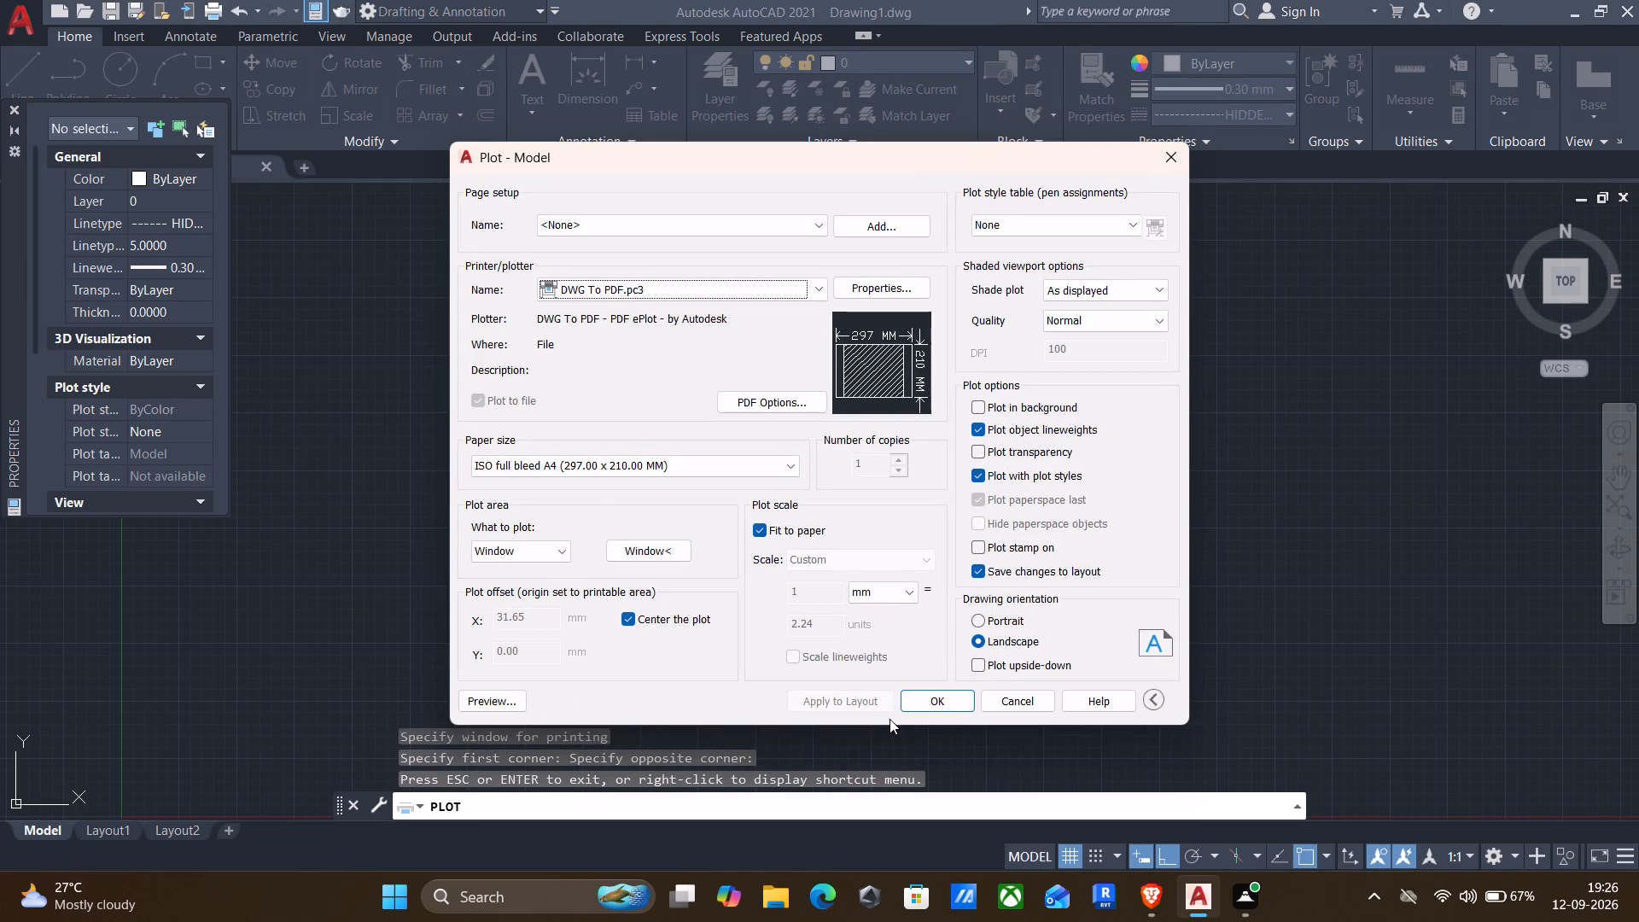
Plot the drawing to a PDF named "Pipe vice base plan" in Documents, check the opened file and close it.
click(936, 699)
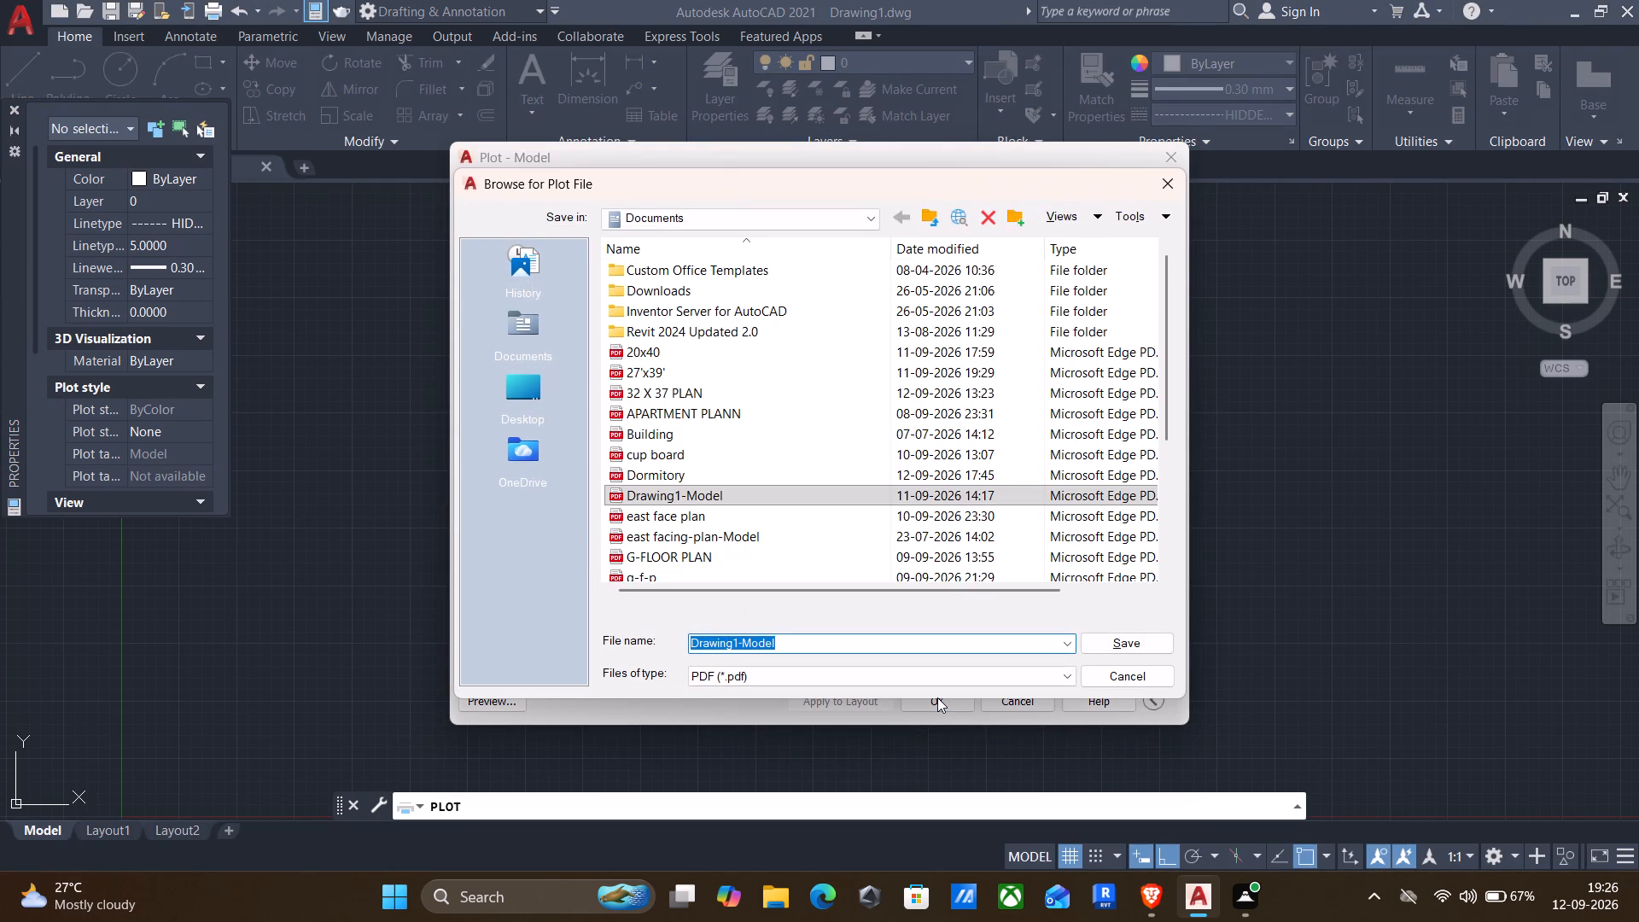
key(BackSpace)
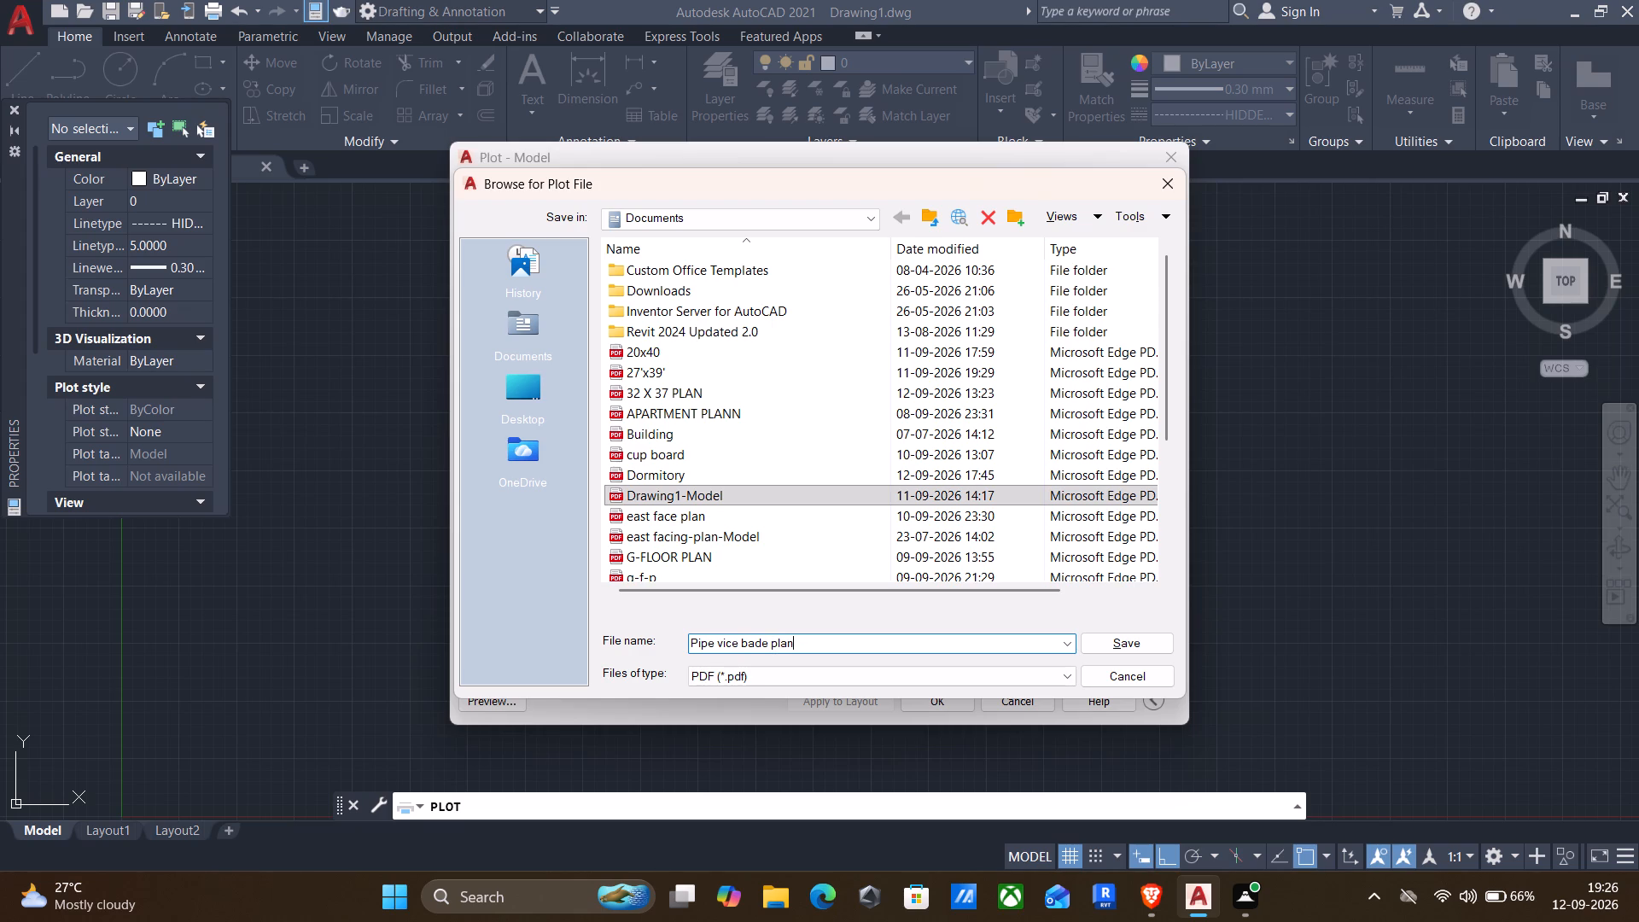
click(759, 644)
key(BackSpace)
key(s)
click(1099, 649)
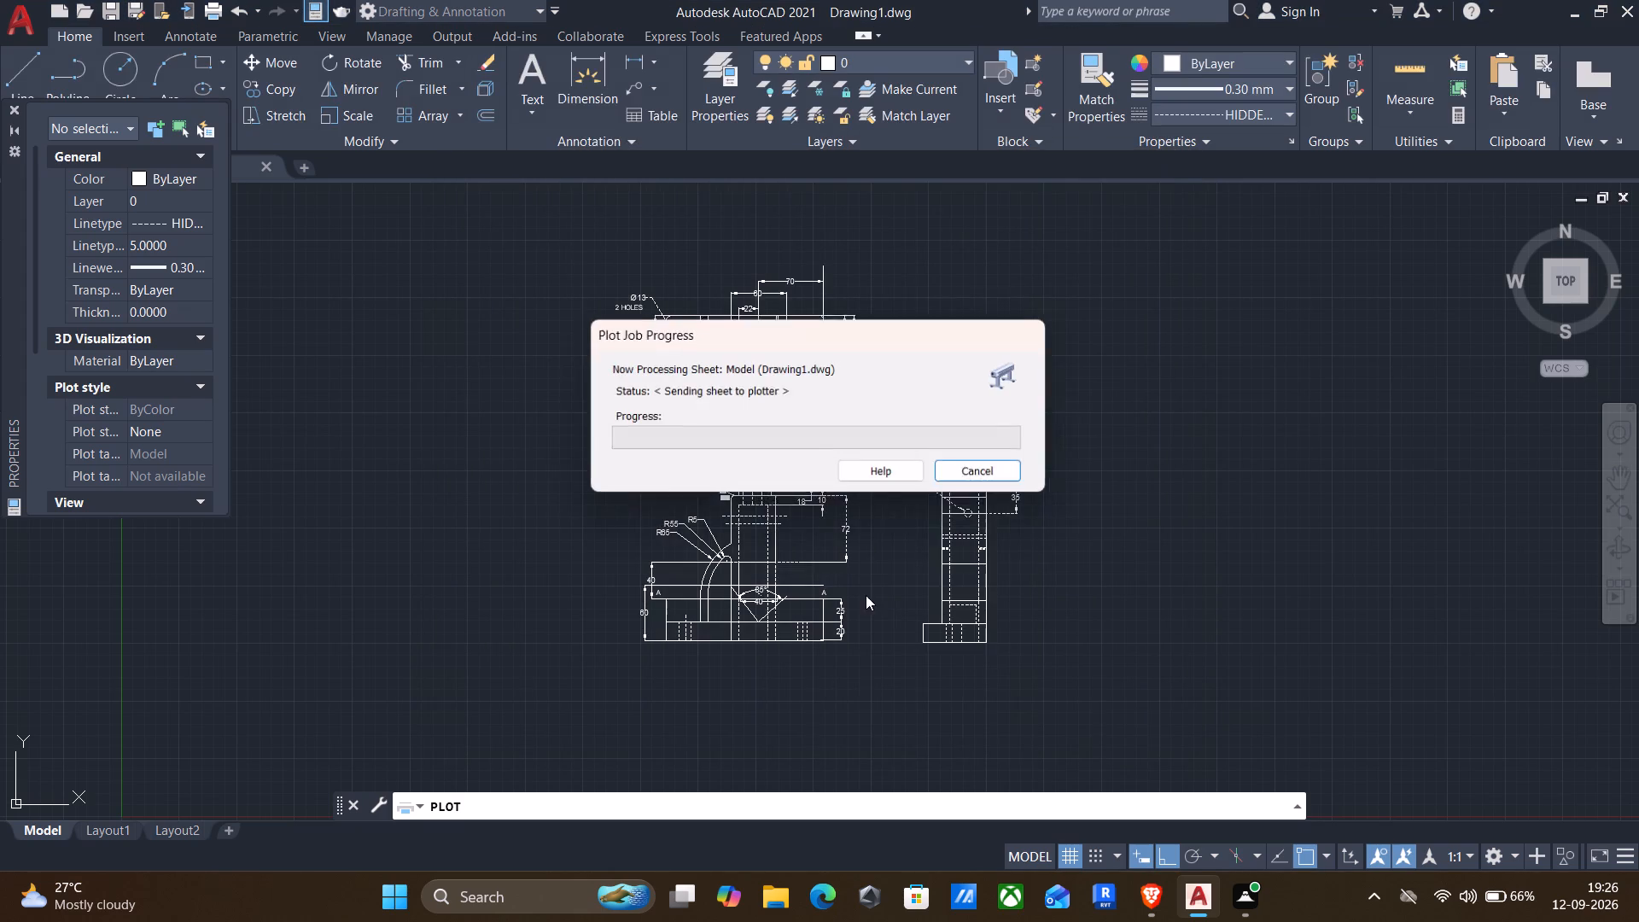
scroll(1100, 320, down, 2)
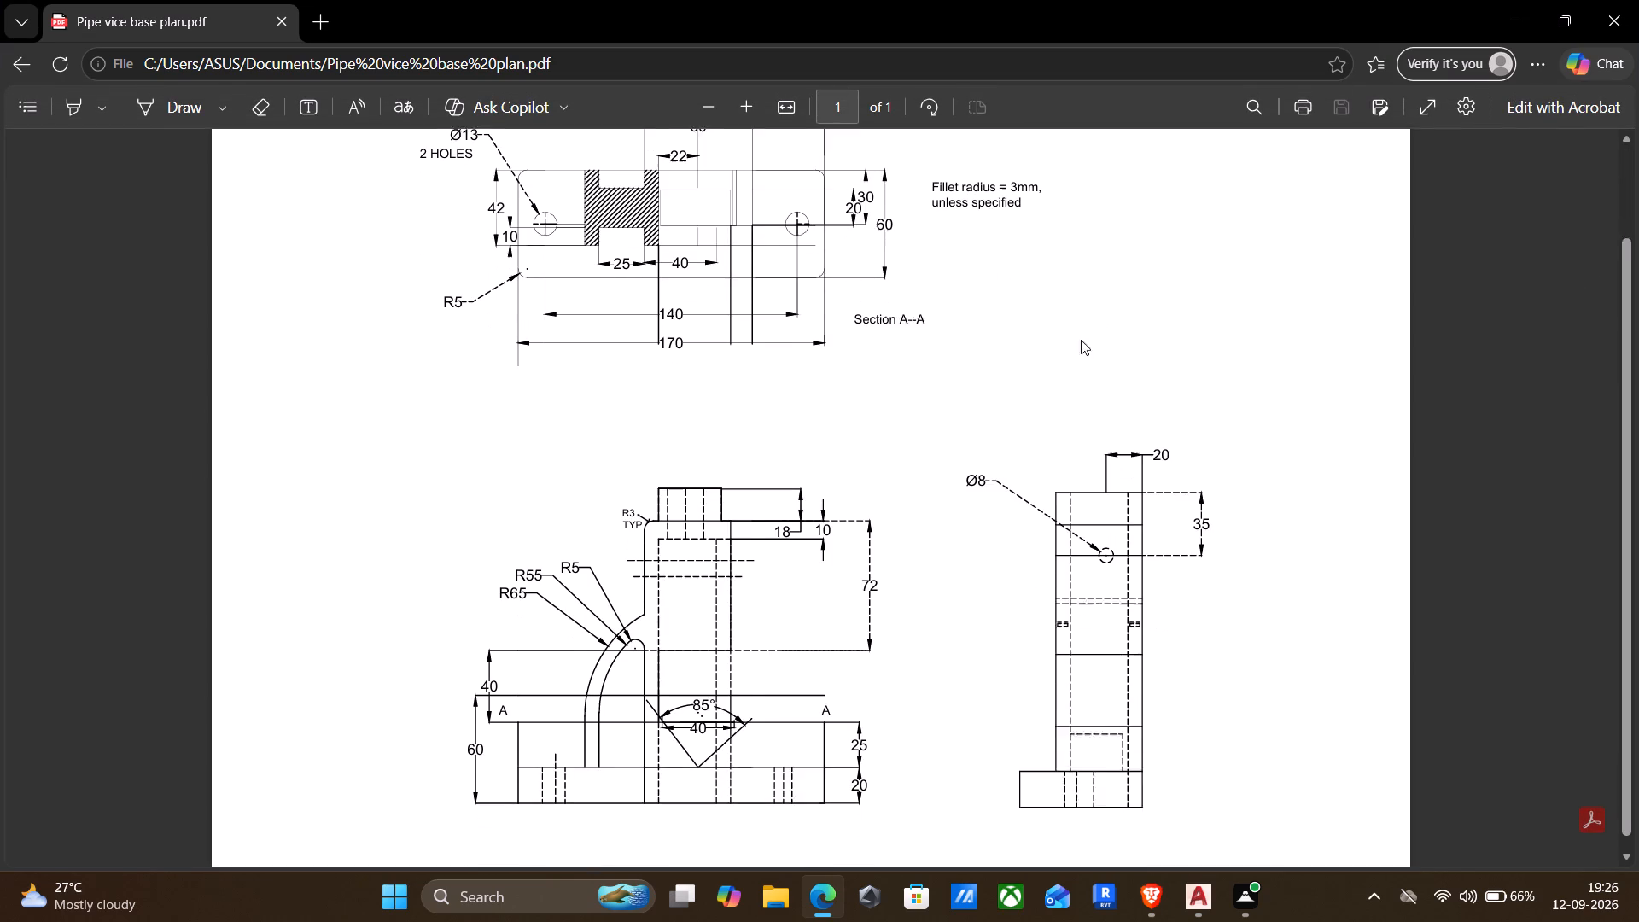
click(1602, 15)
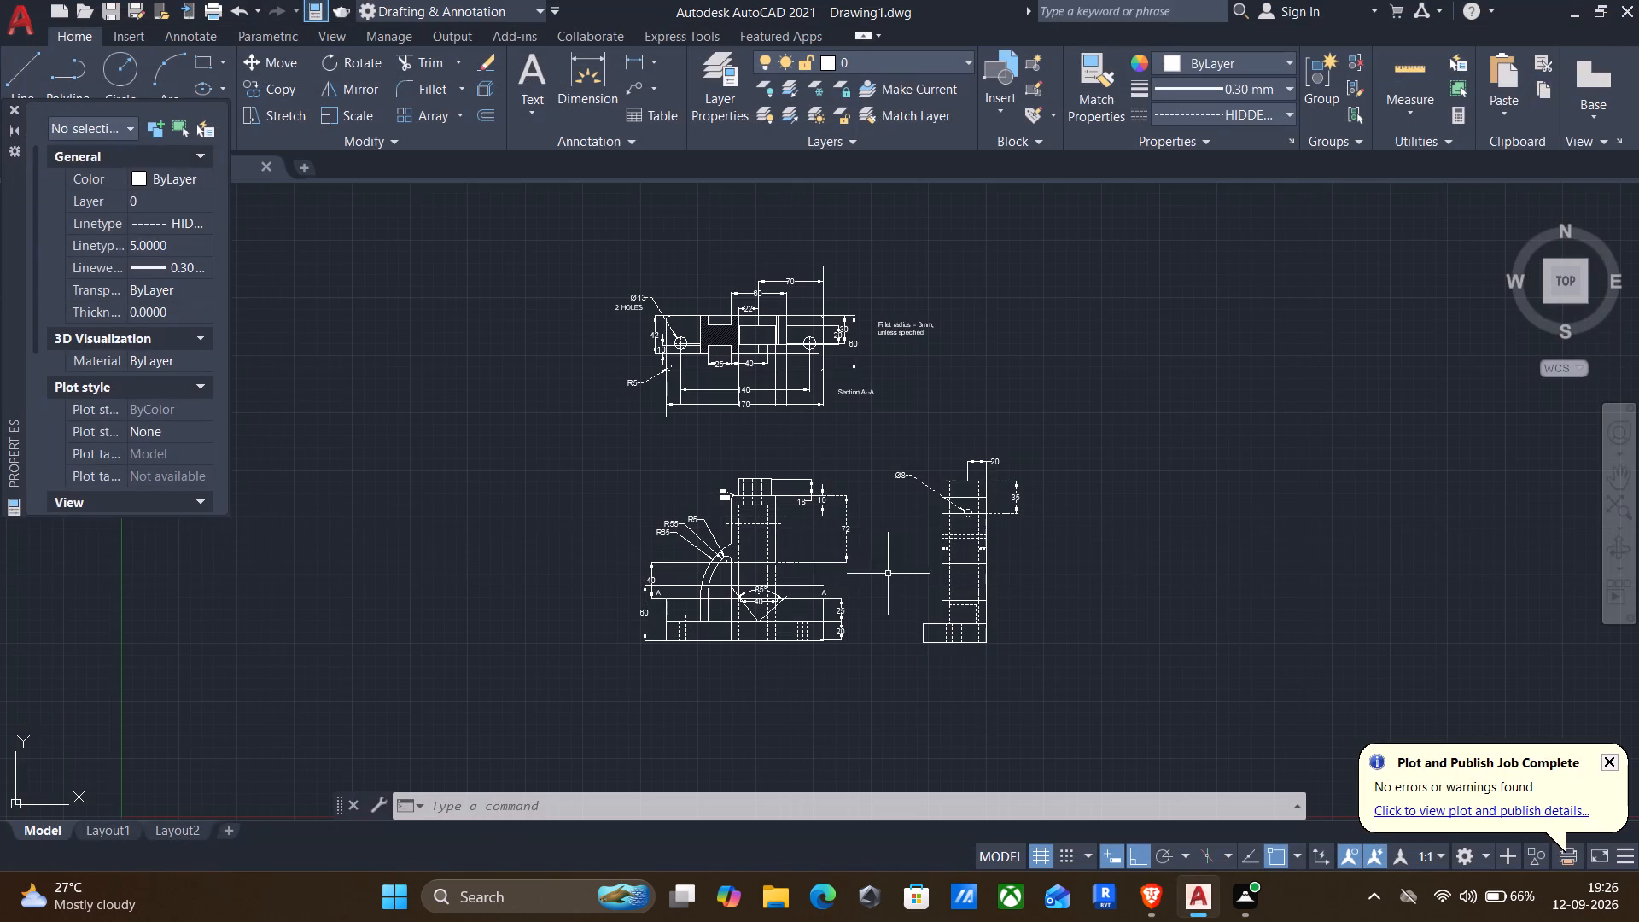
Save the drawing in Documents as "pipe base plannnn" in AutoCAD 2018 Drawing format.
key(ctrl+s)
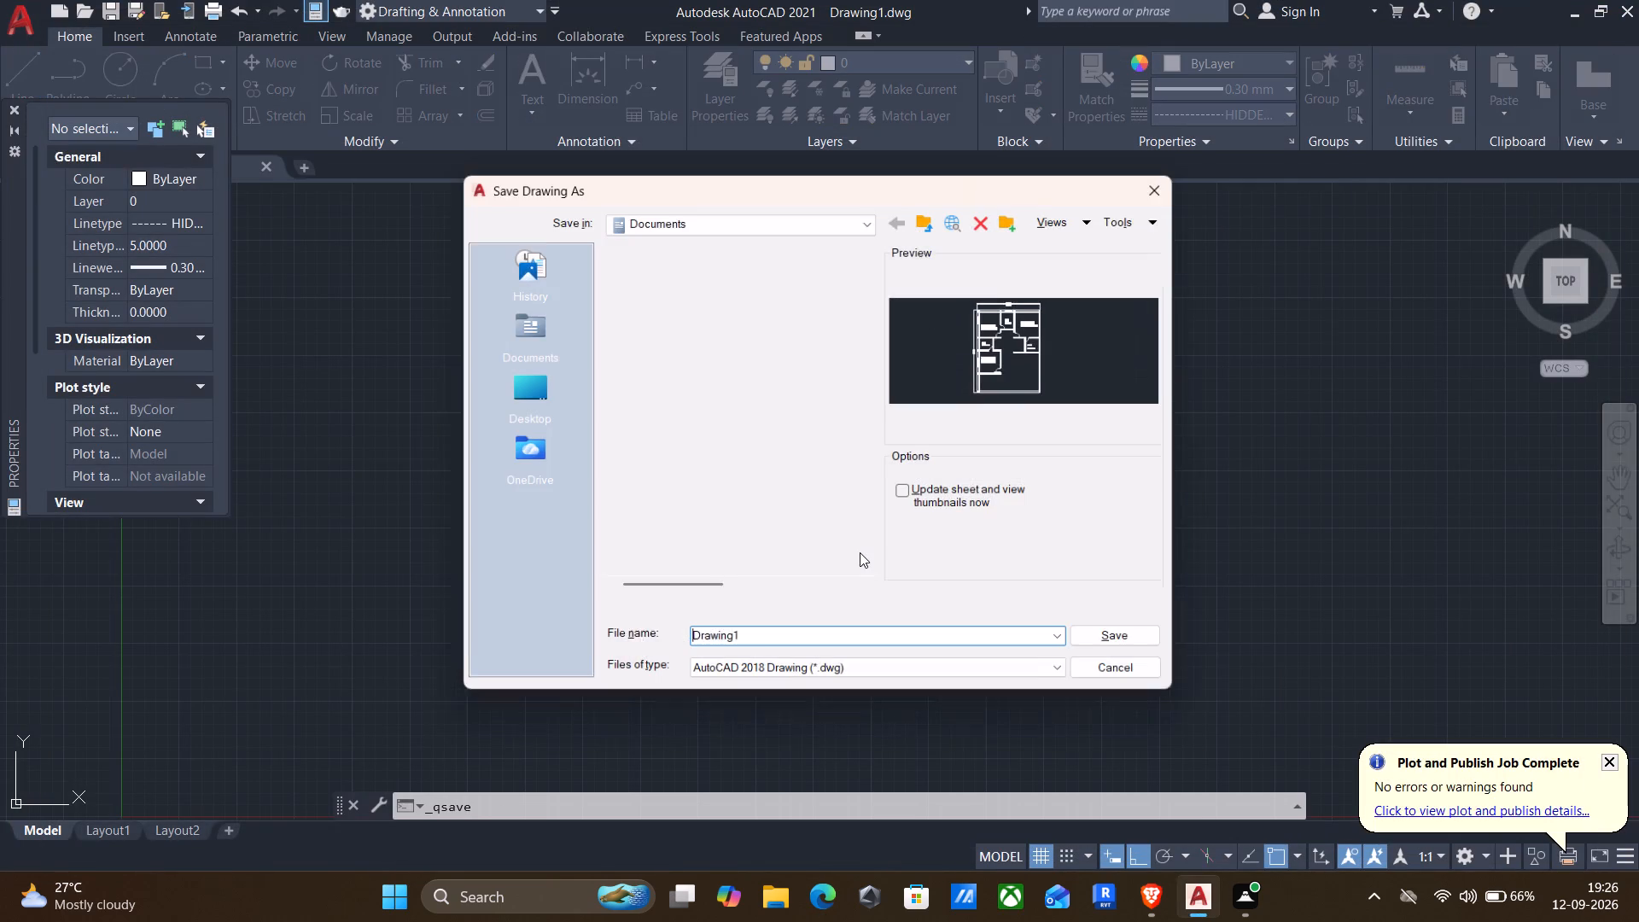
click(802, 655)
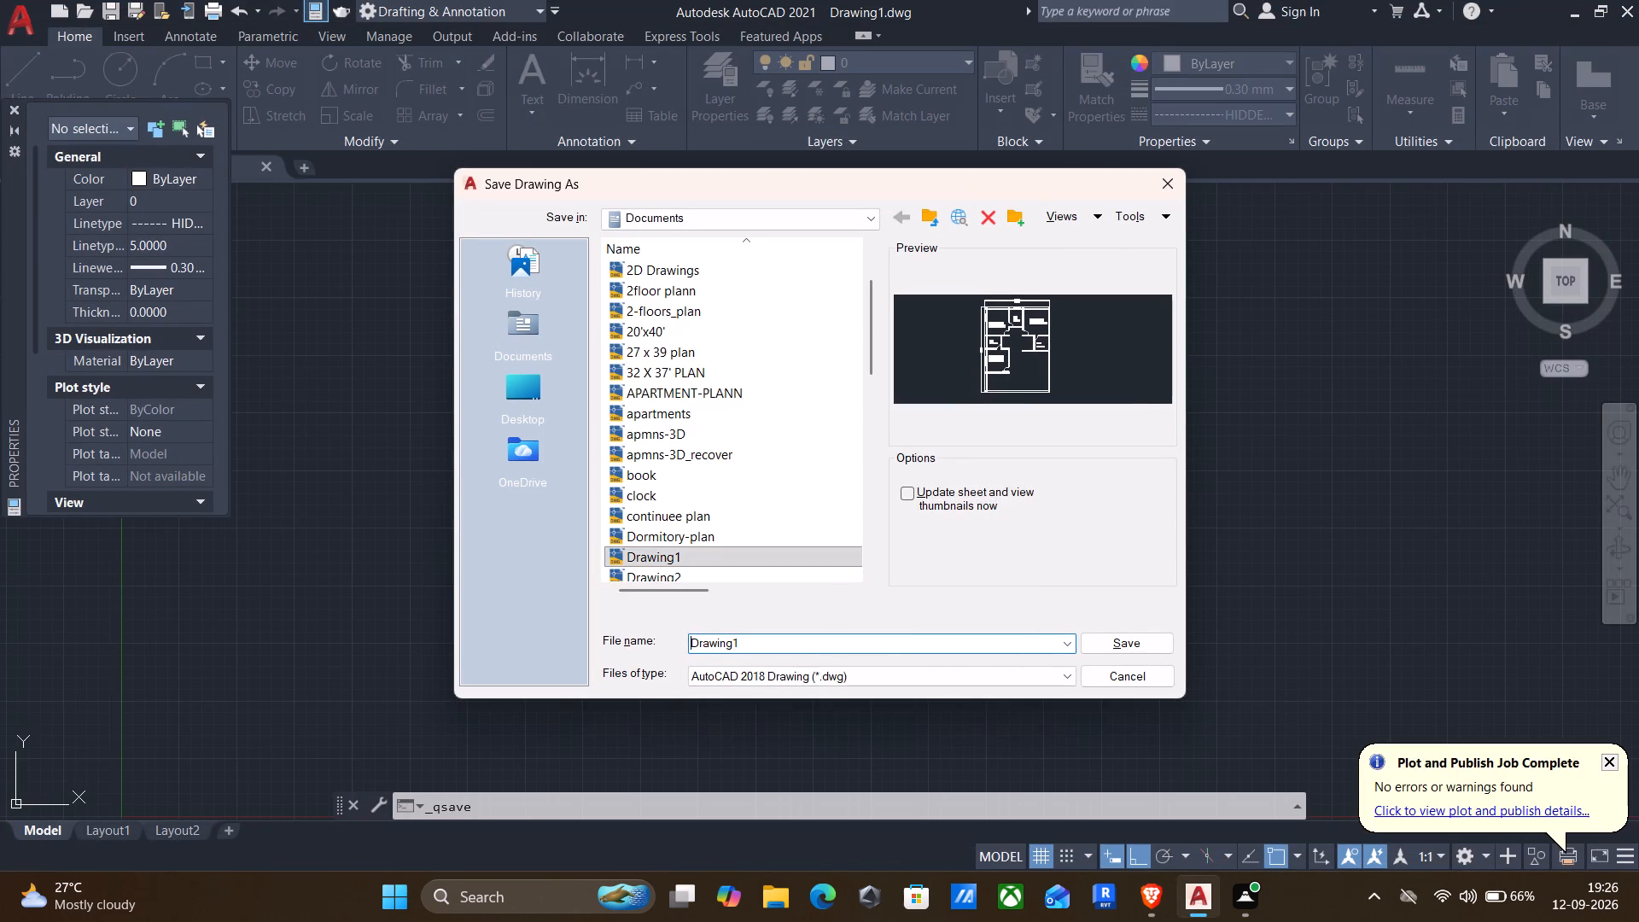
drag(792, 641, 426, 656)
key(BackSpace)
text(pipe)
key(space)
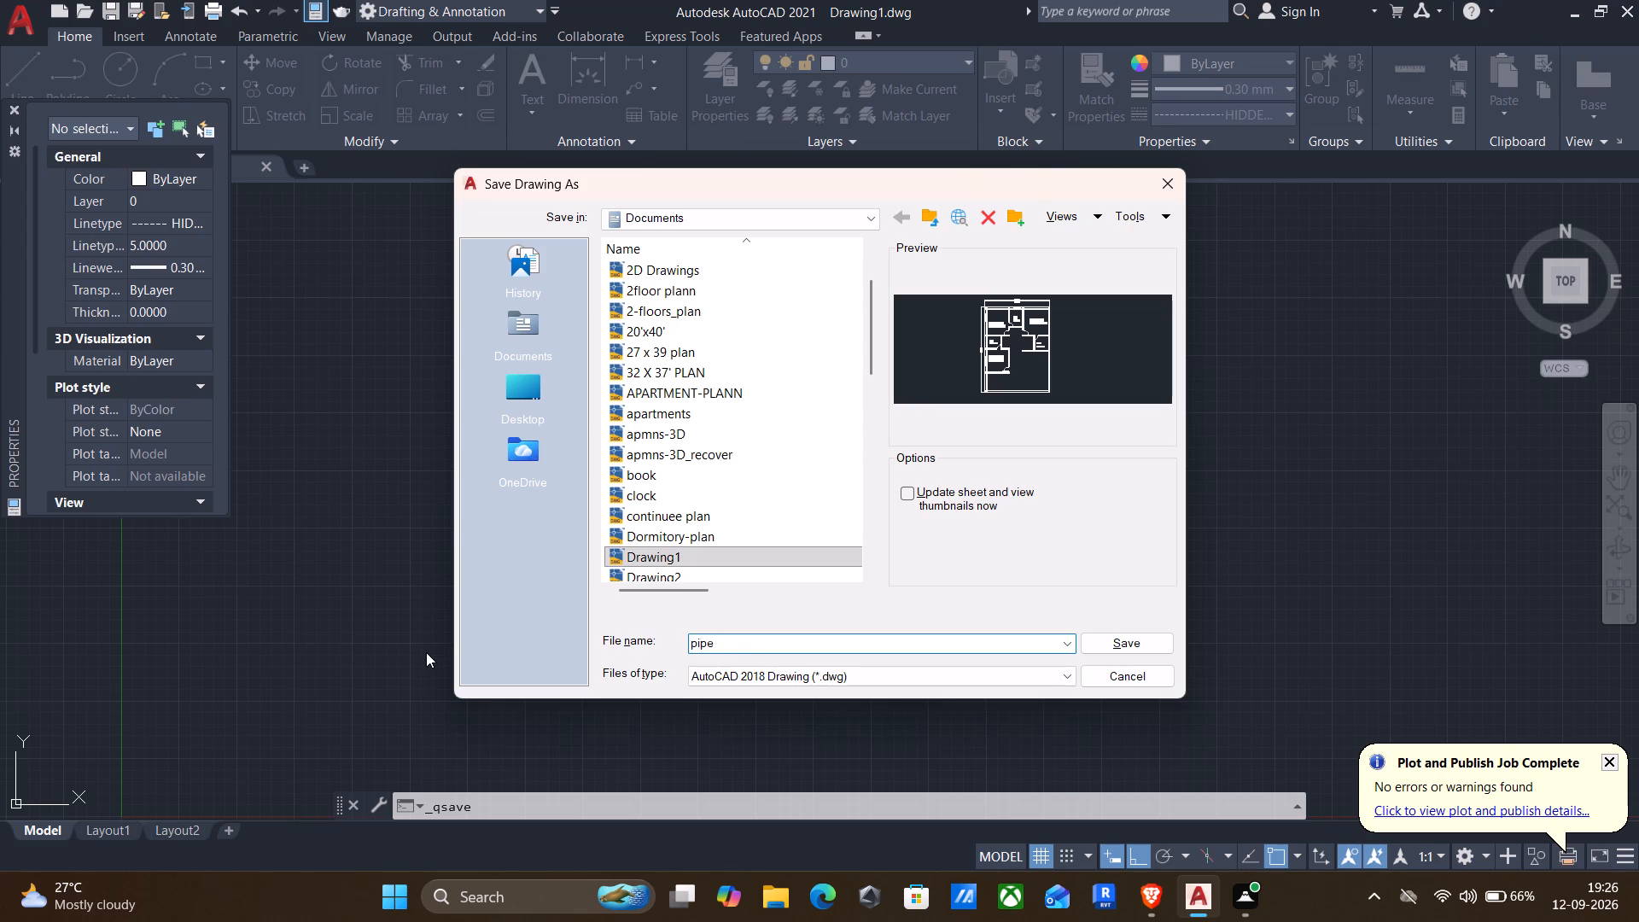
text(base plannnn)
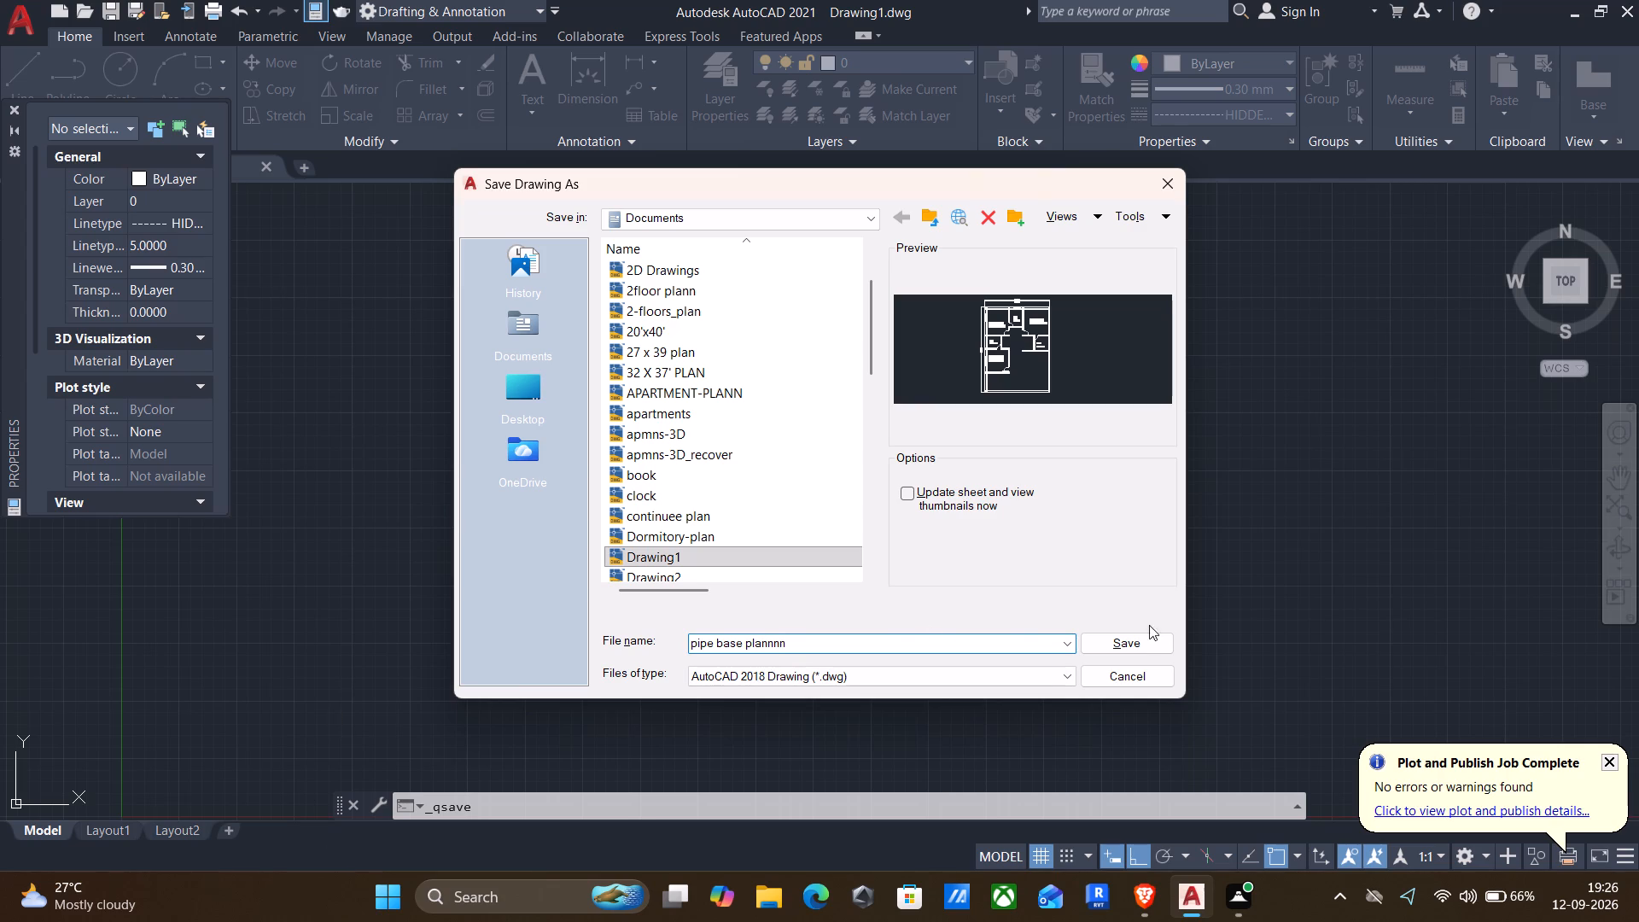
click(1122, 640)
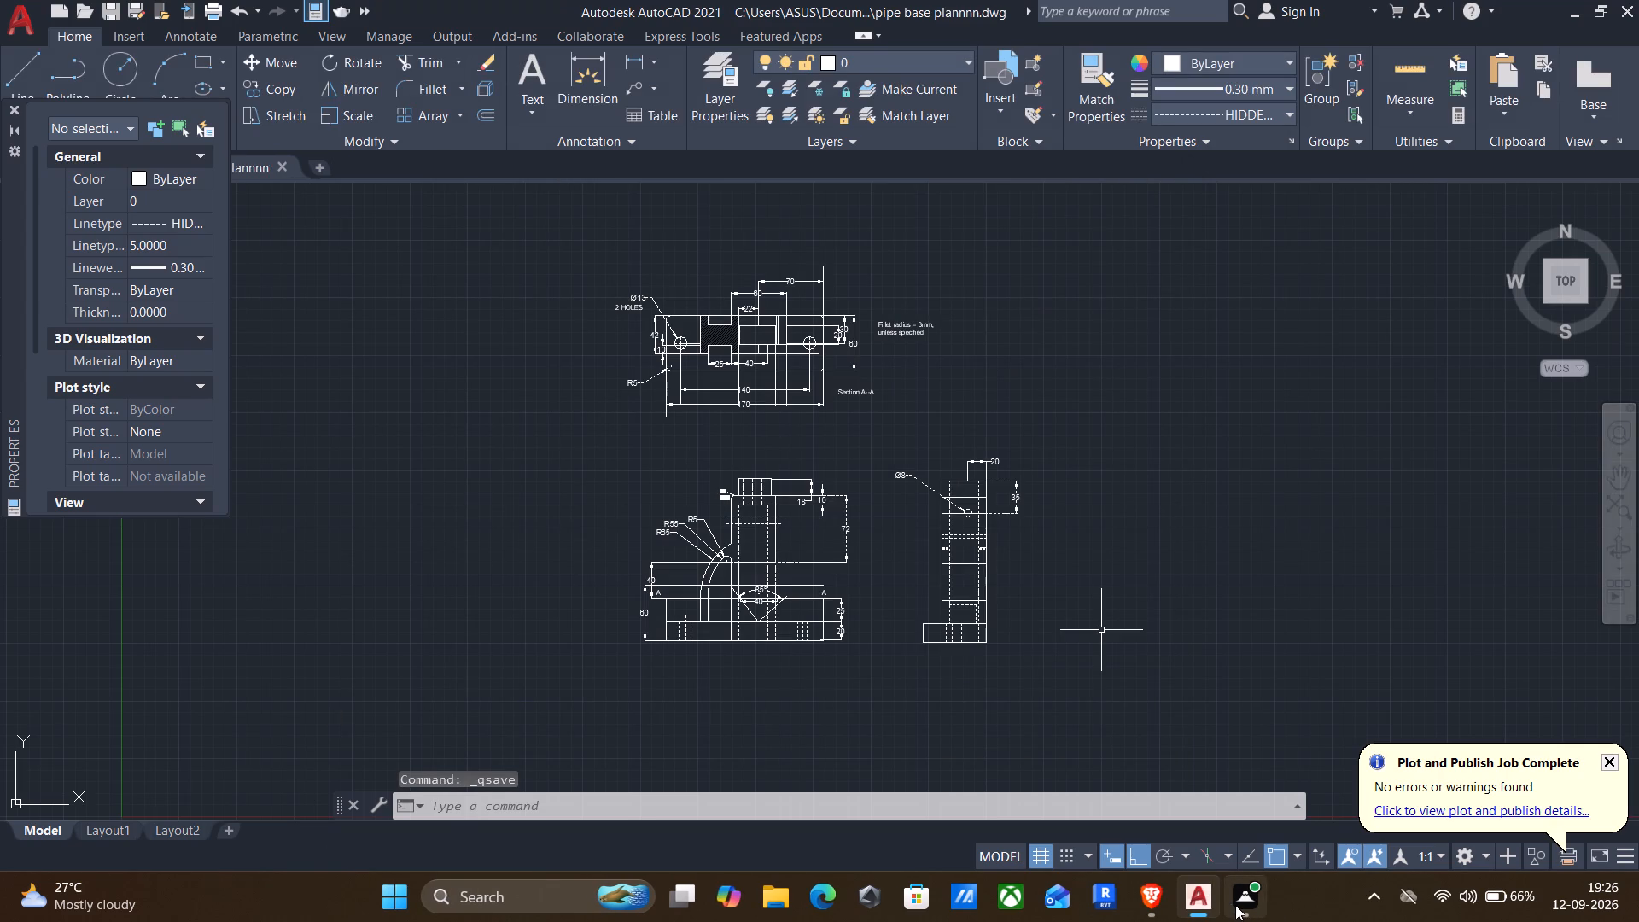